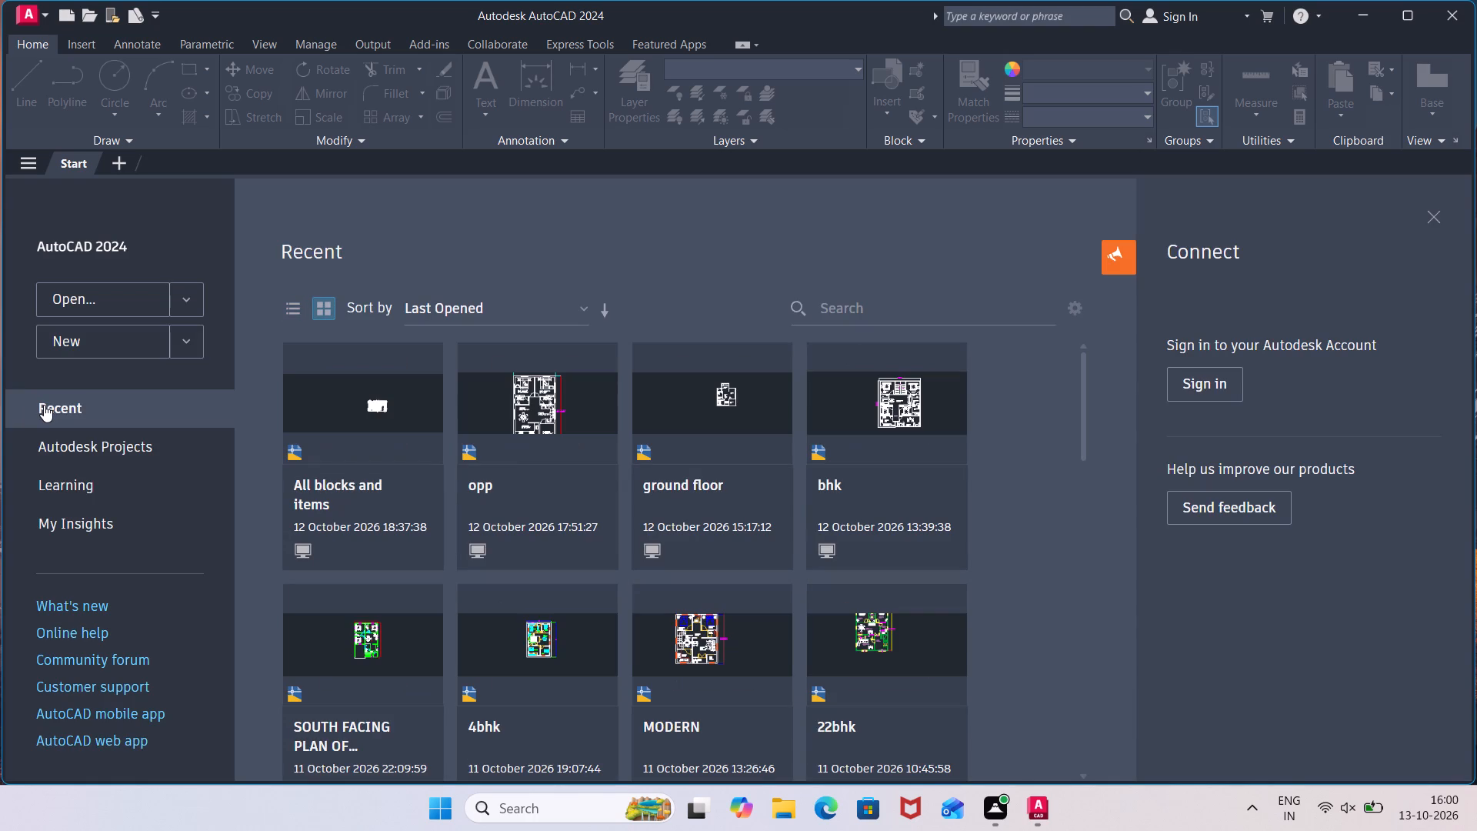
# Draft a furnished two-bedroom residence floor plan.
# Create a new blank drawing.
pyautogui.click(133, 341)
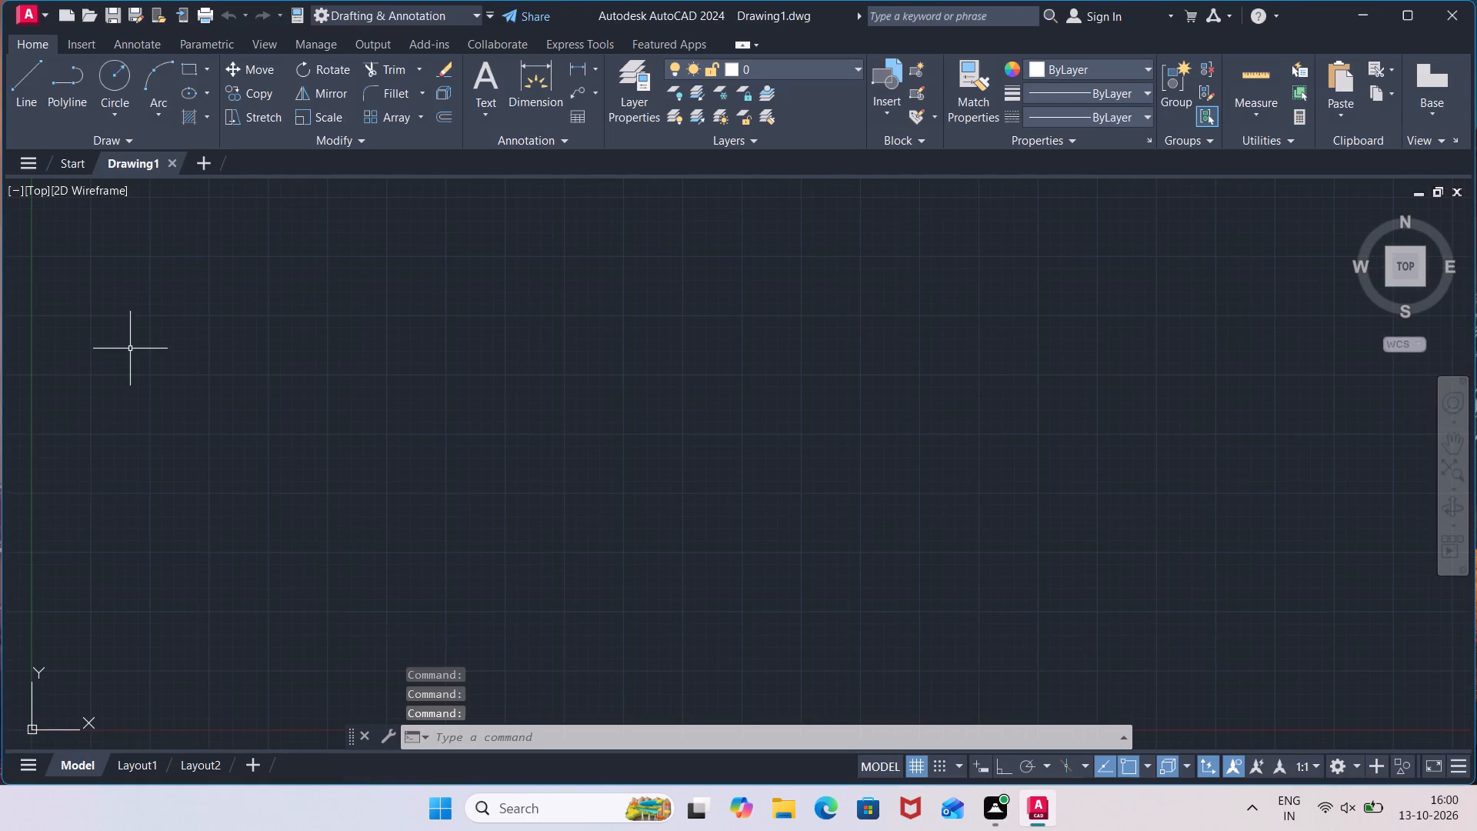
pyautogui.scroll(-2, 750, 547)
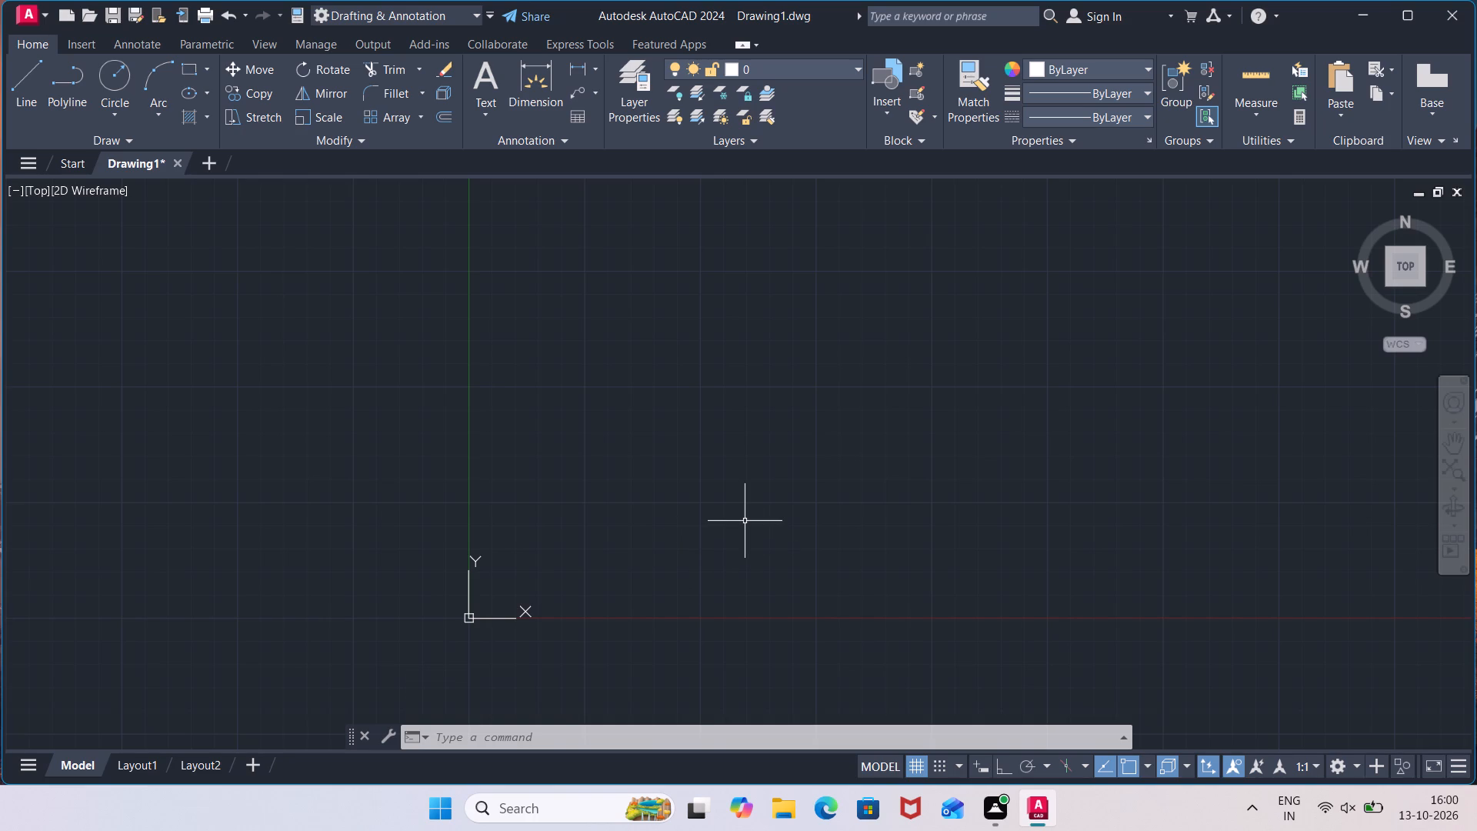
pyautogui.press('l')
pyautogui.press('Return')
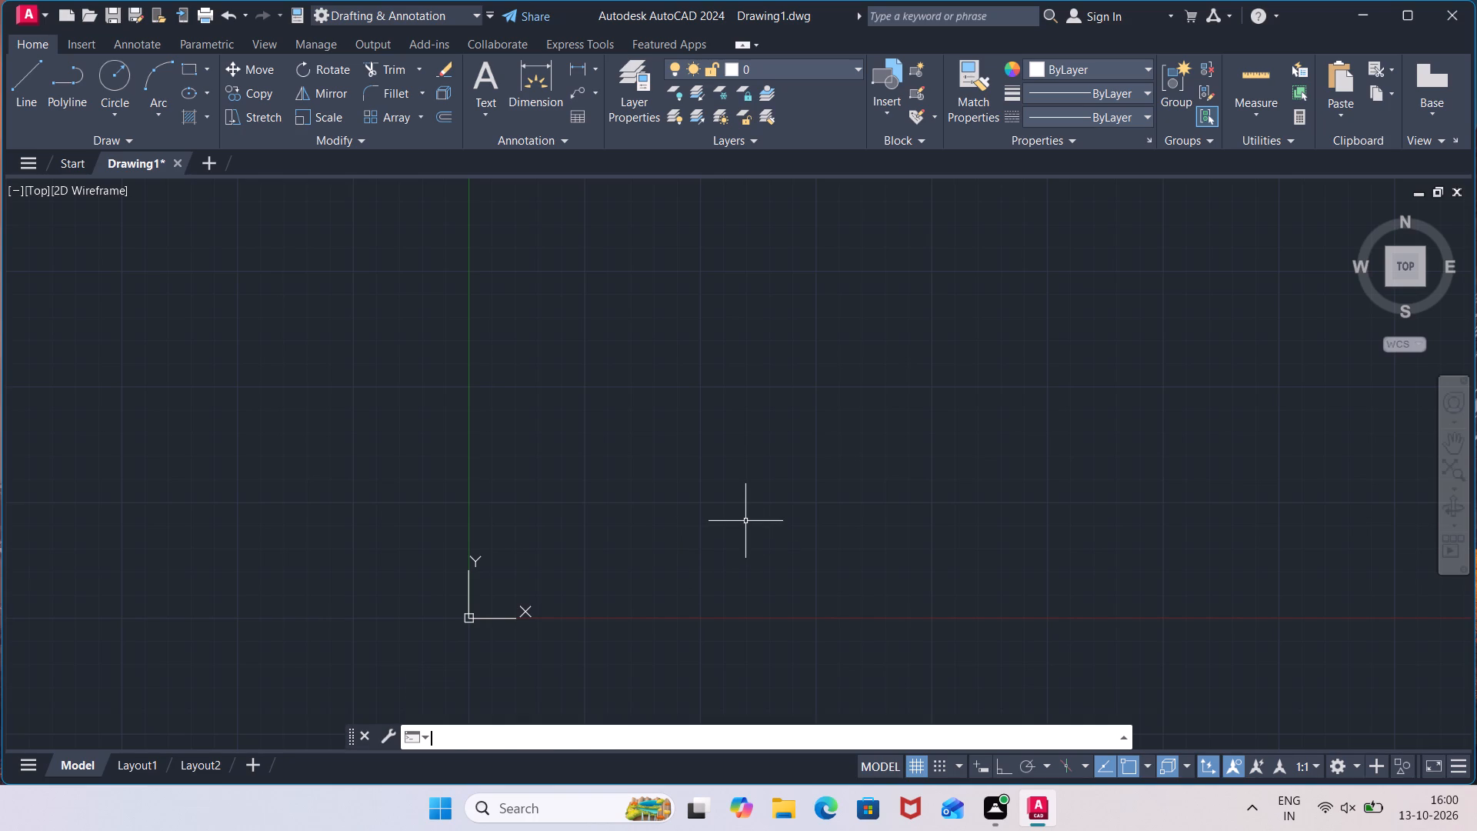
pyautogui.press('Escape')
# Review the program Options across all categories from Files to Profiles, including the available default save formats.
pyautogui.write('op')
pyautogui.press('Return')
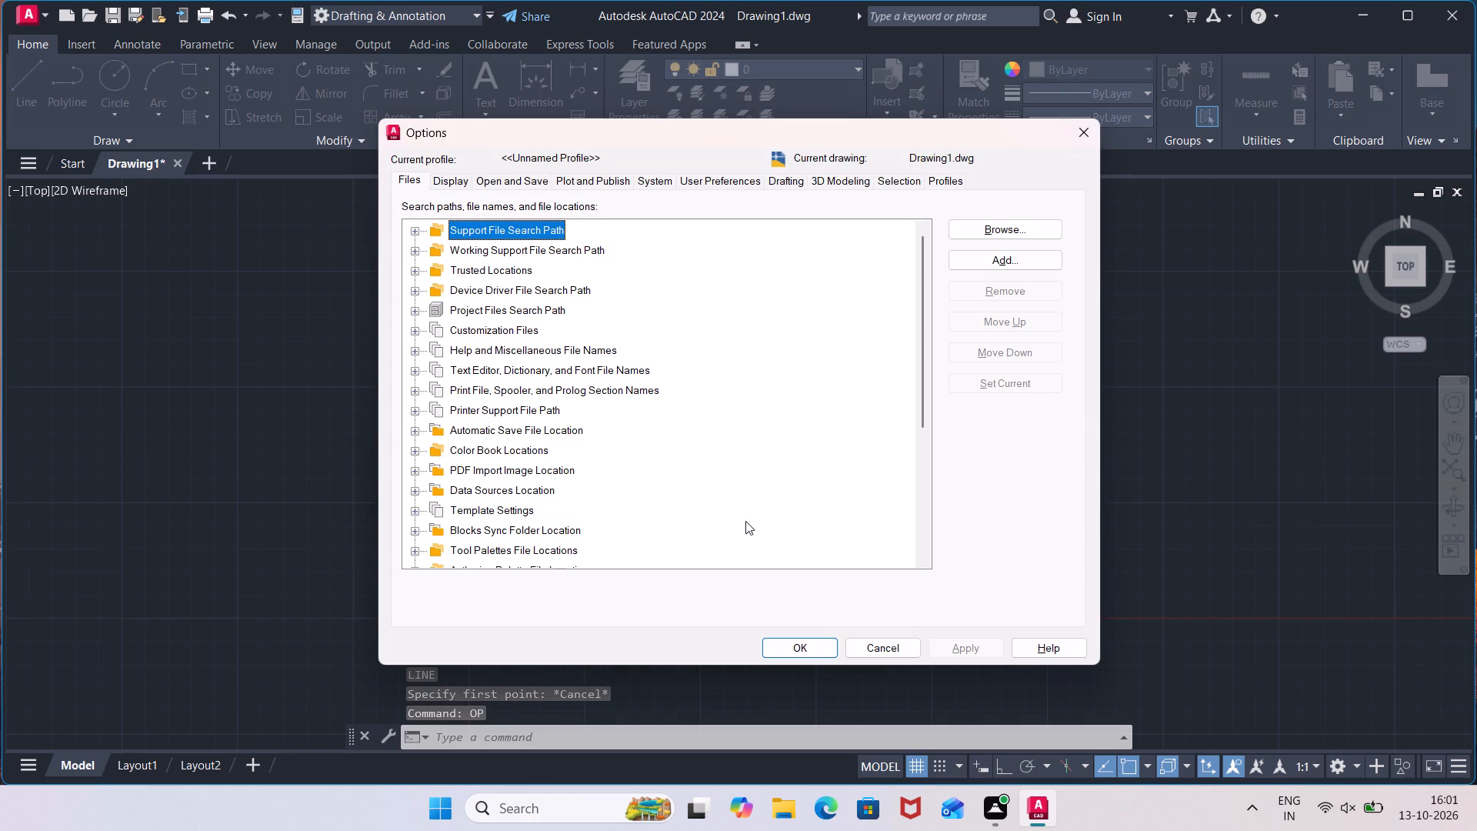
pyautogui.scroll(-12, 745, 521)
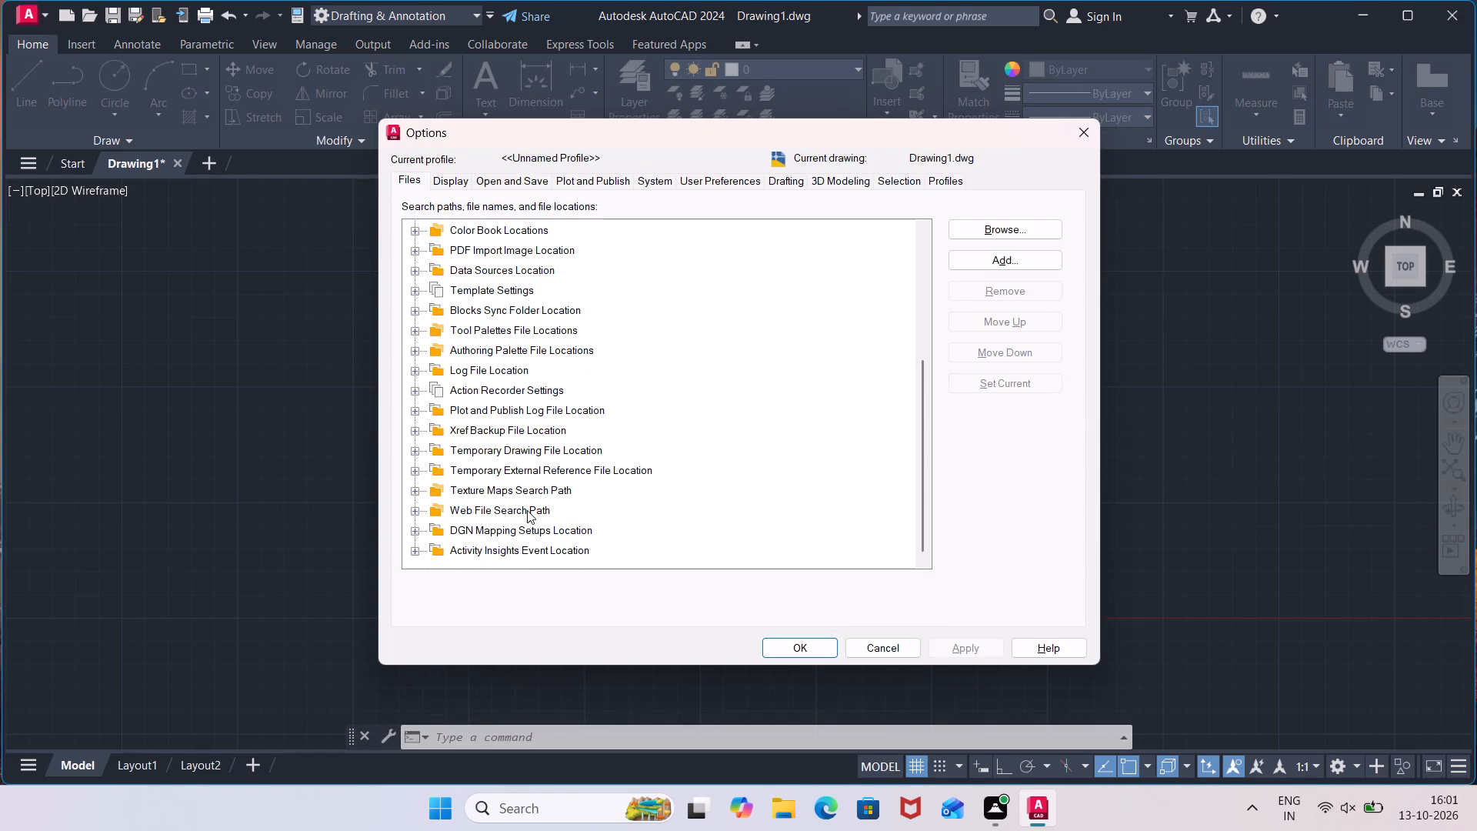
pyautogui.click(442, 177)
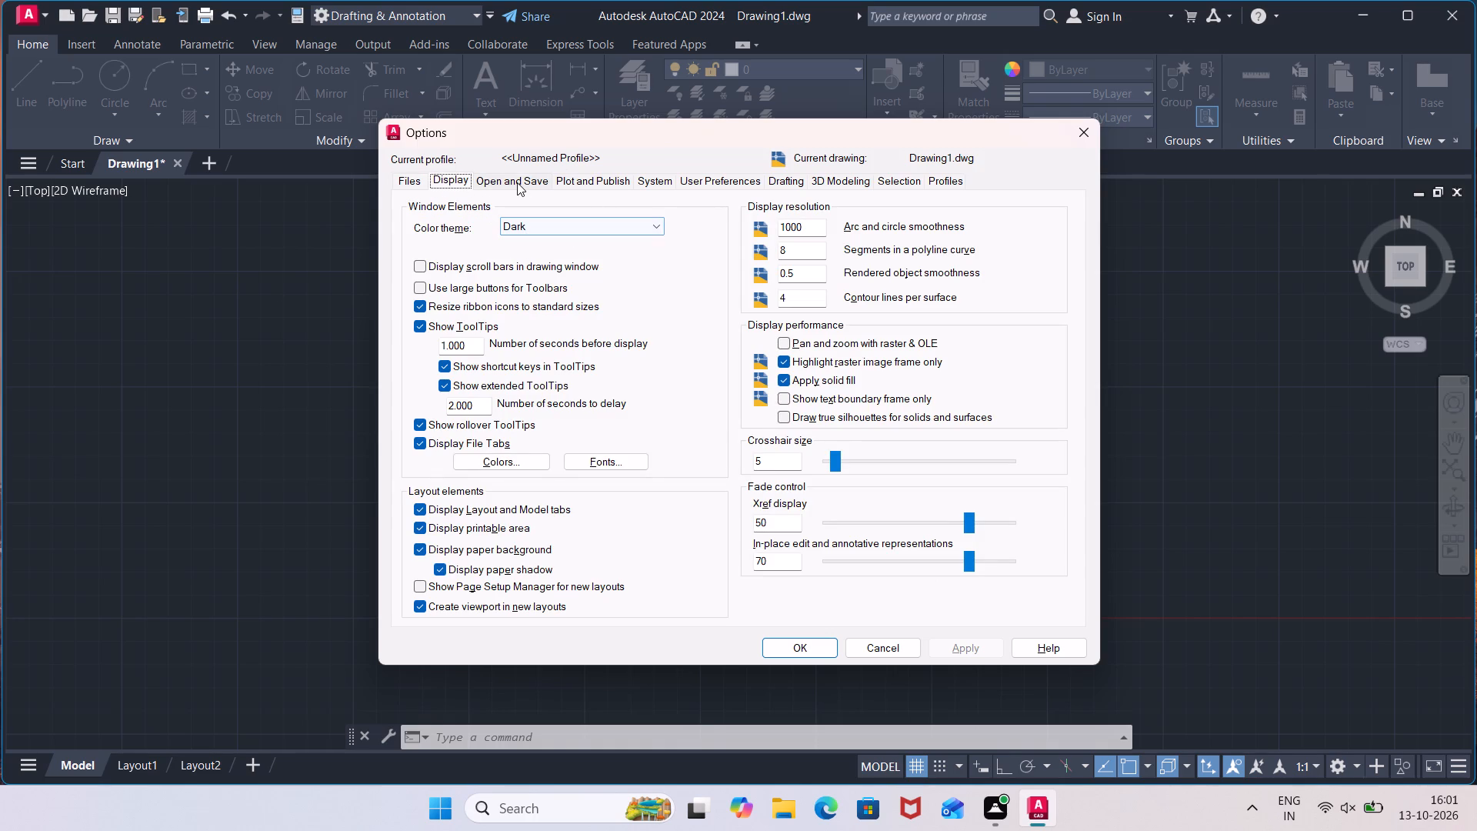
pyautogui.click(517, 182)
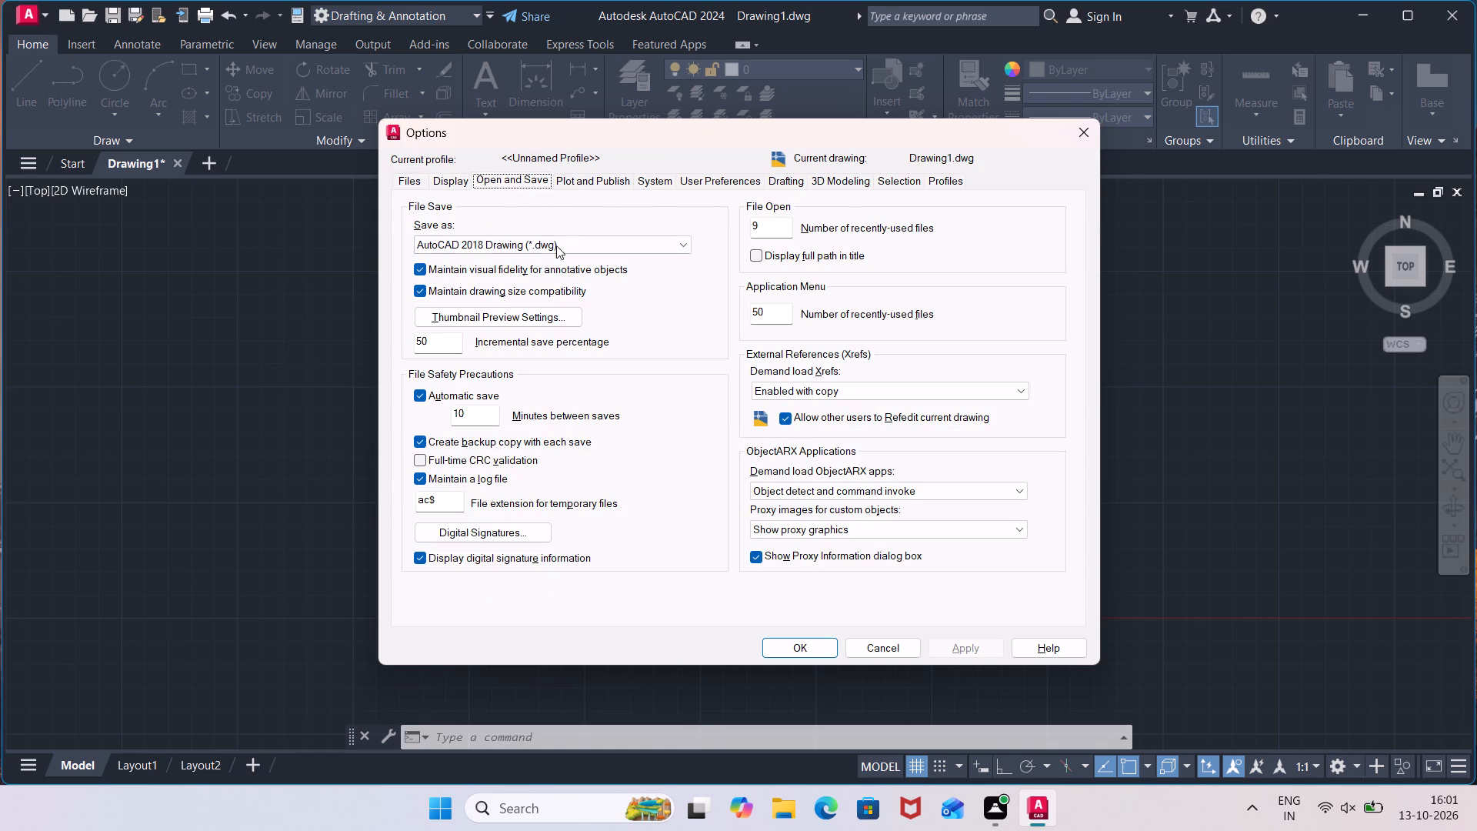
pyautogui.click(617, 248)
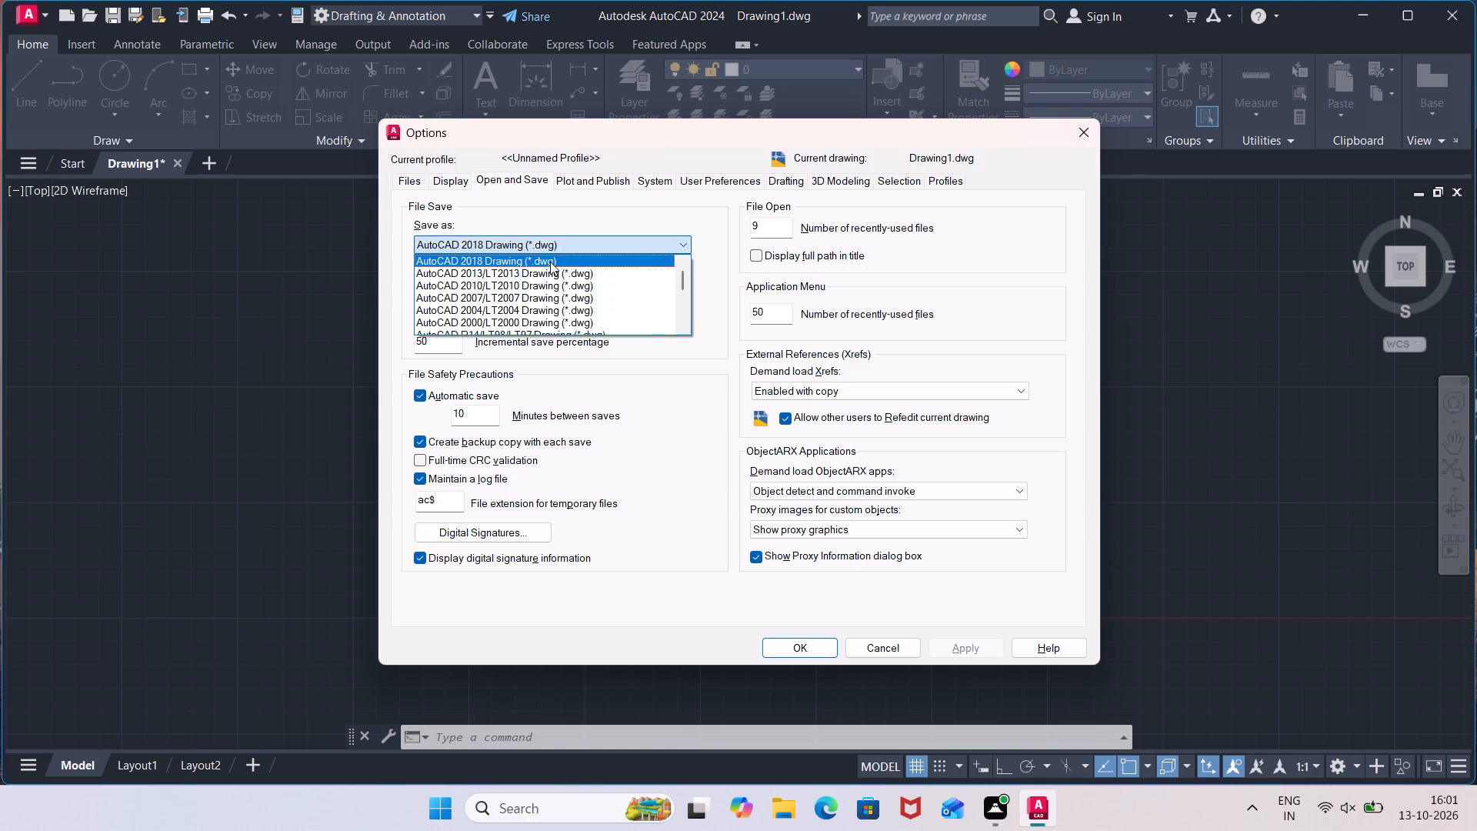
pyautogui.scroll(-5, 537, 325)
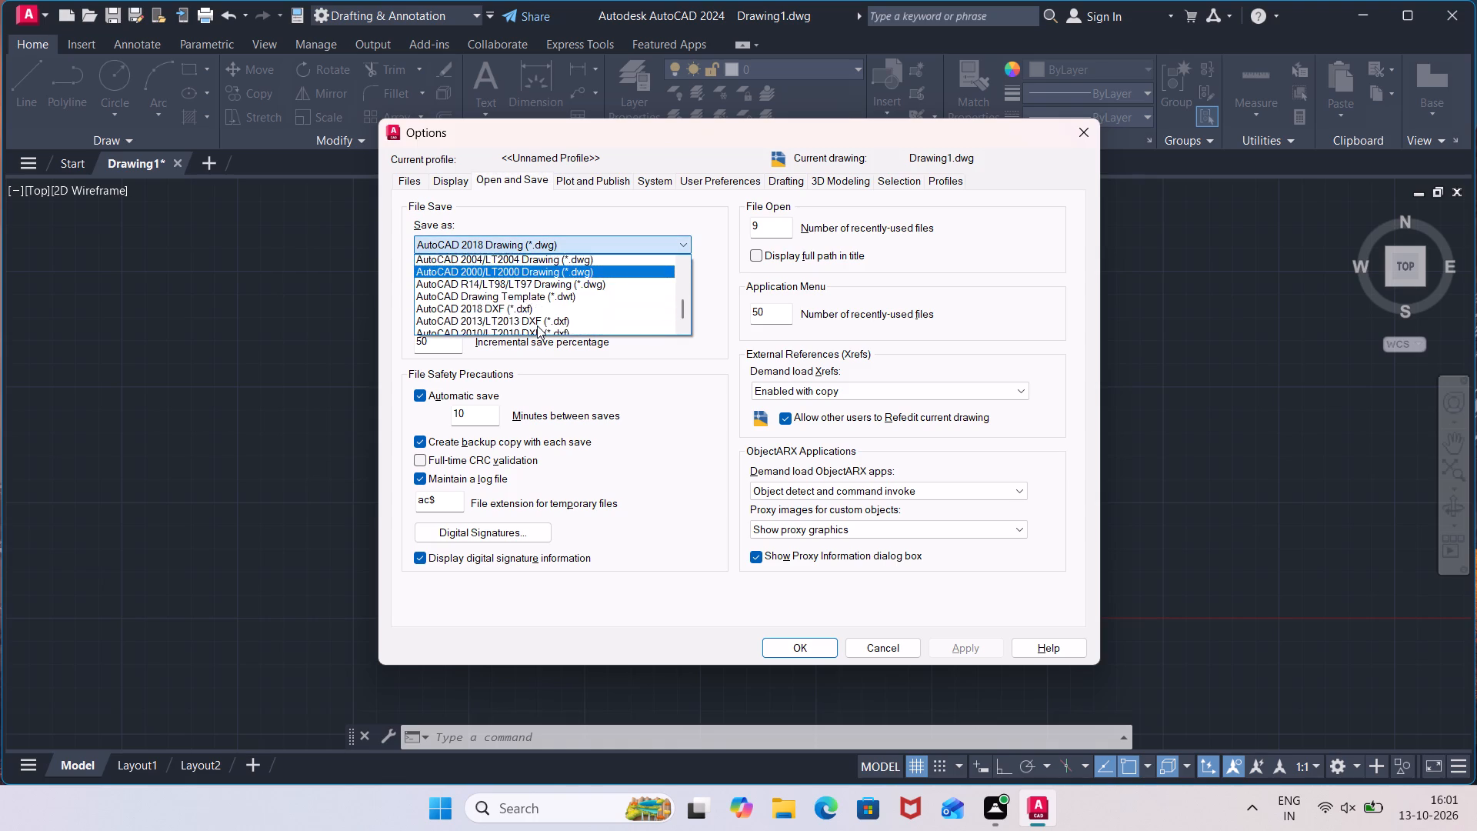
pyautogui.scroll(-7, 537, 325)
pyautogui.scroll(6, 552, 251)
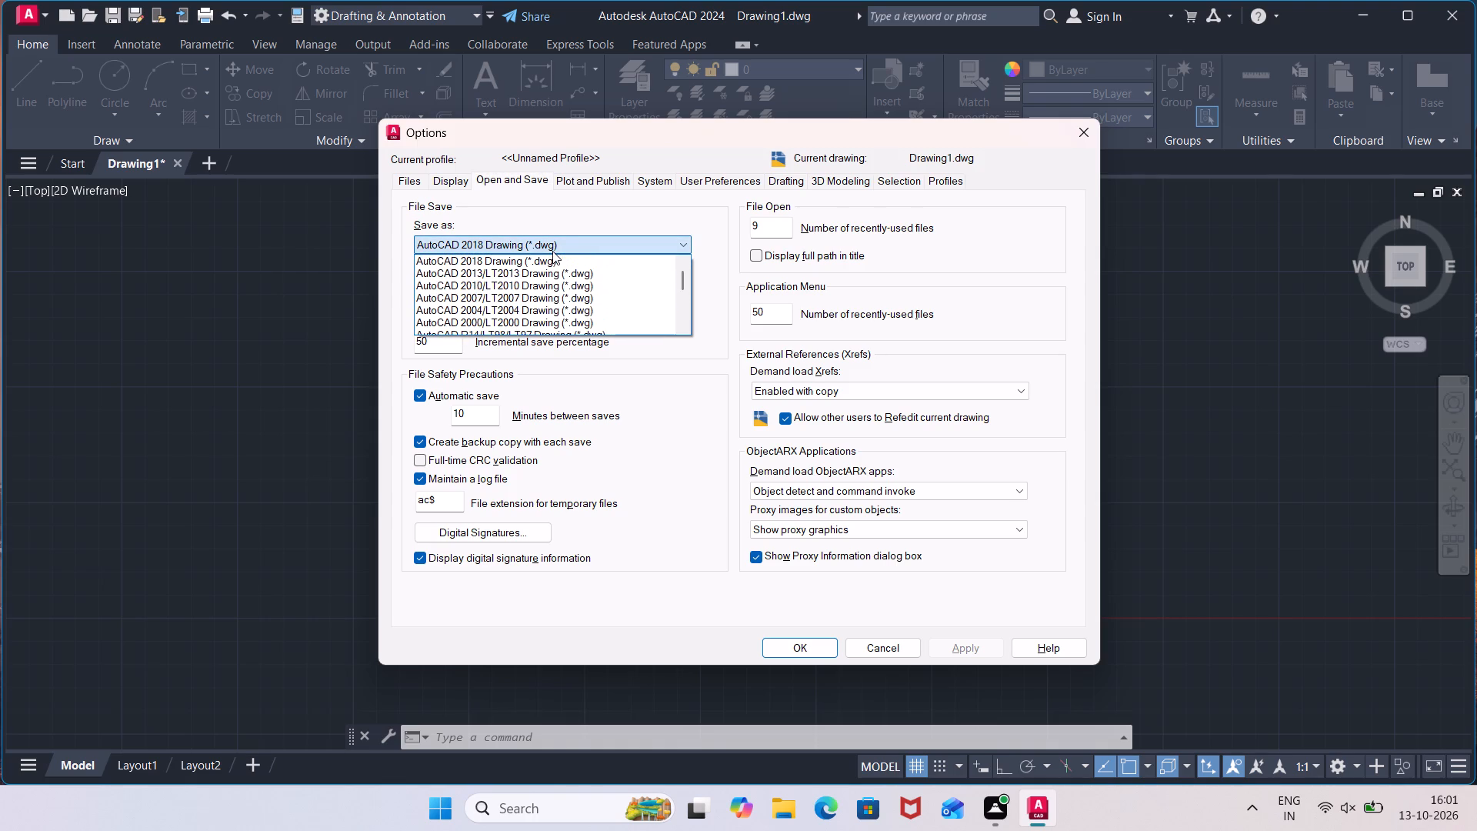
pyautogui.scroll(6, 552, 251)
pyautogui.click(562, 234)
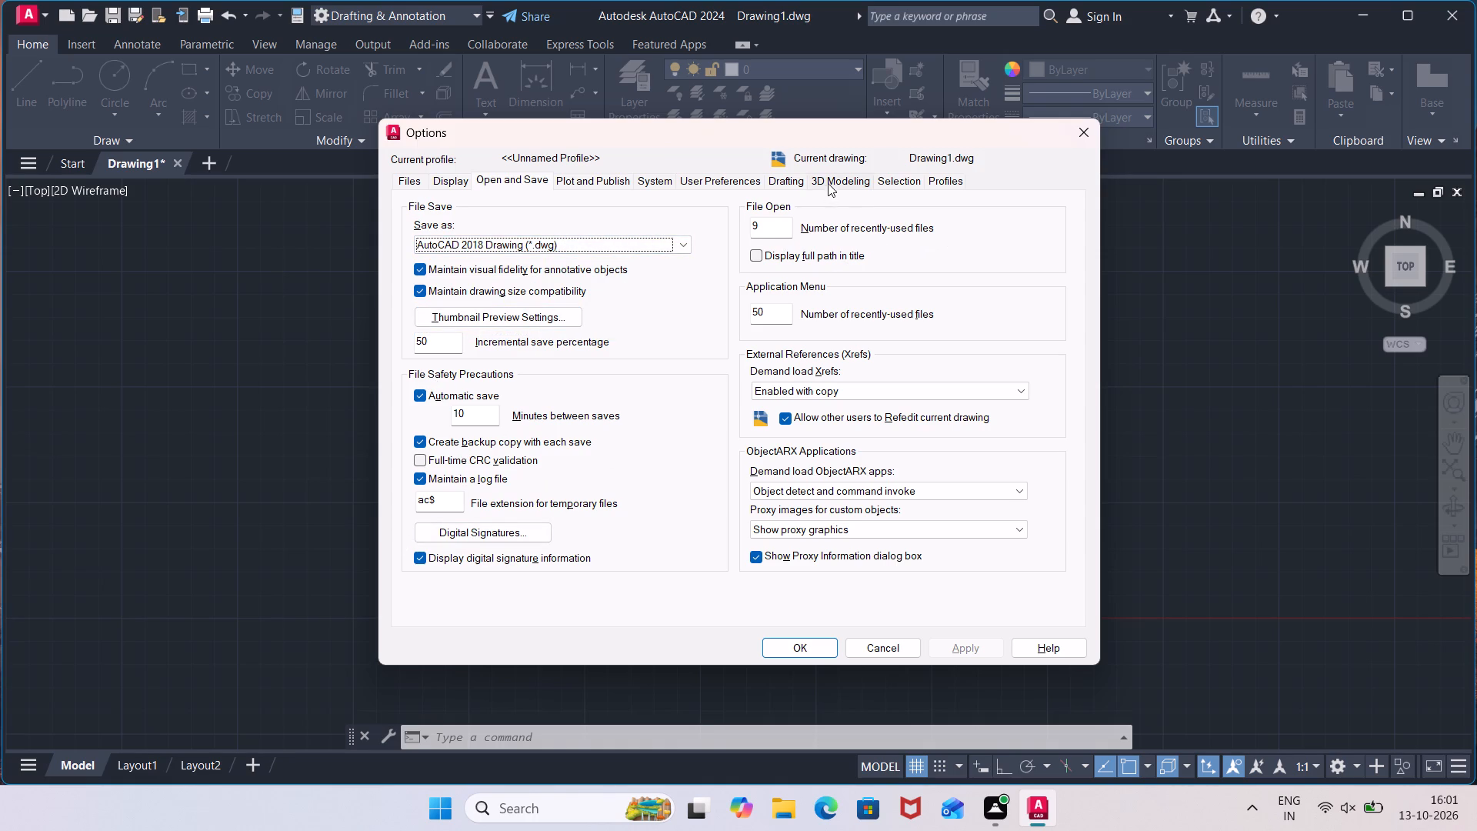
pyautogui.click(608, 182)
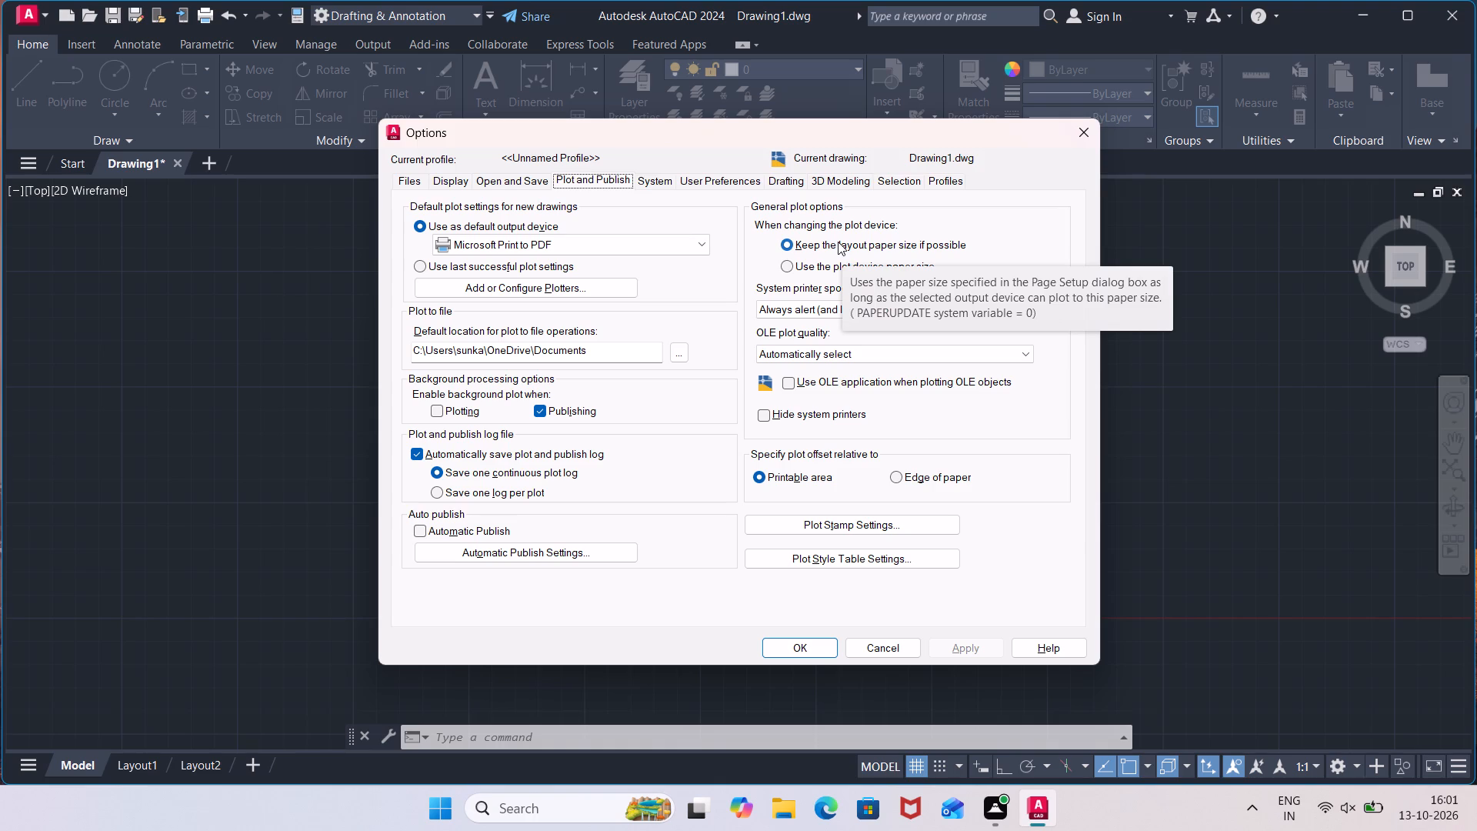
pyautogui.click(655, 177)
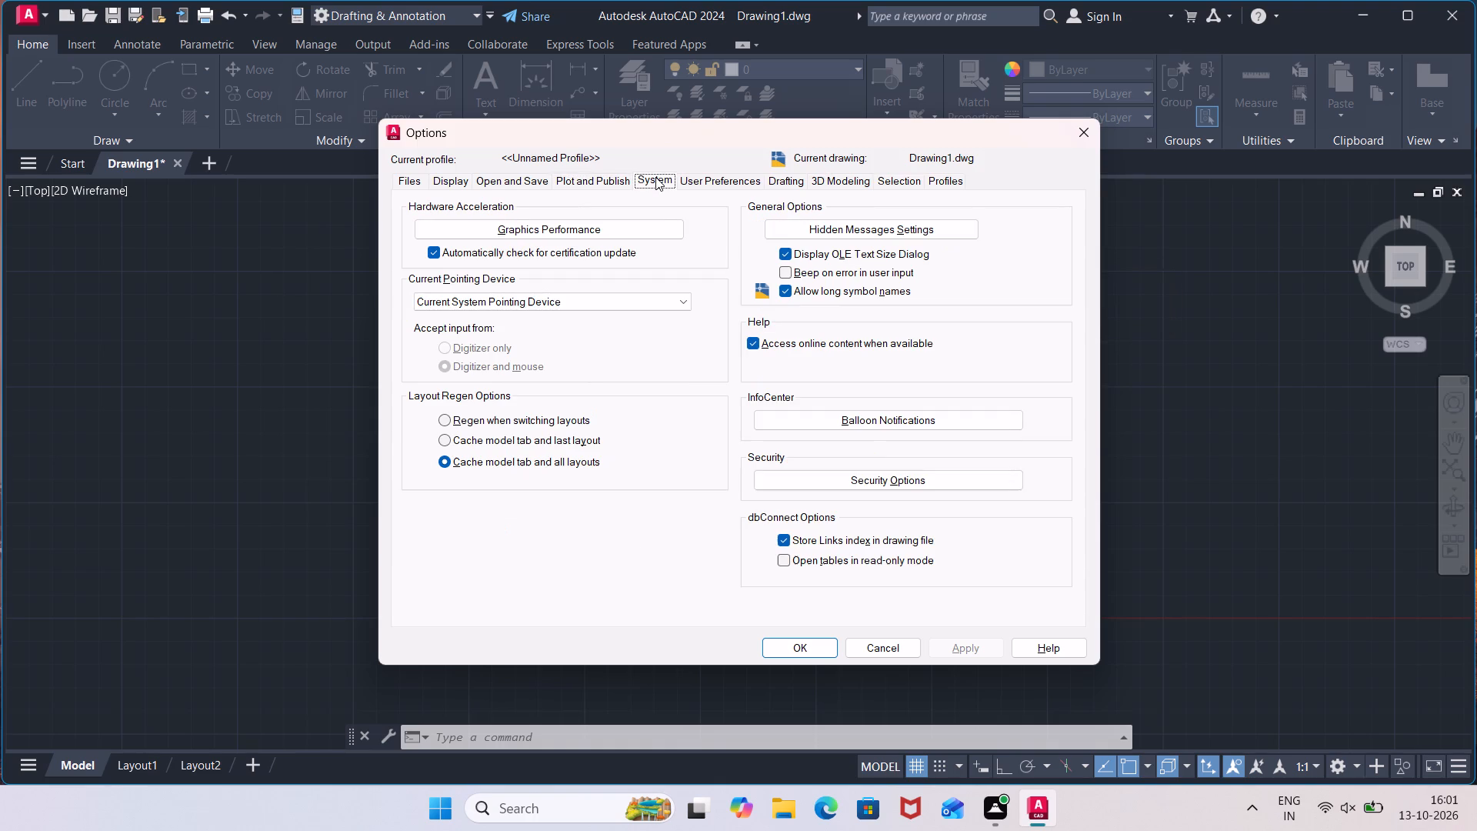
pyautogui.click(695, 182)
pyautogui.click(792, 183)
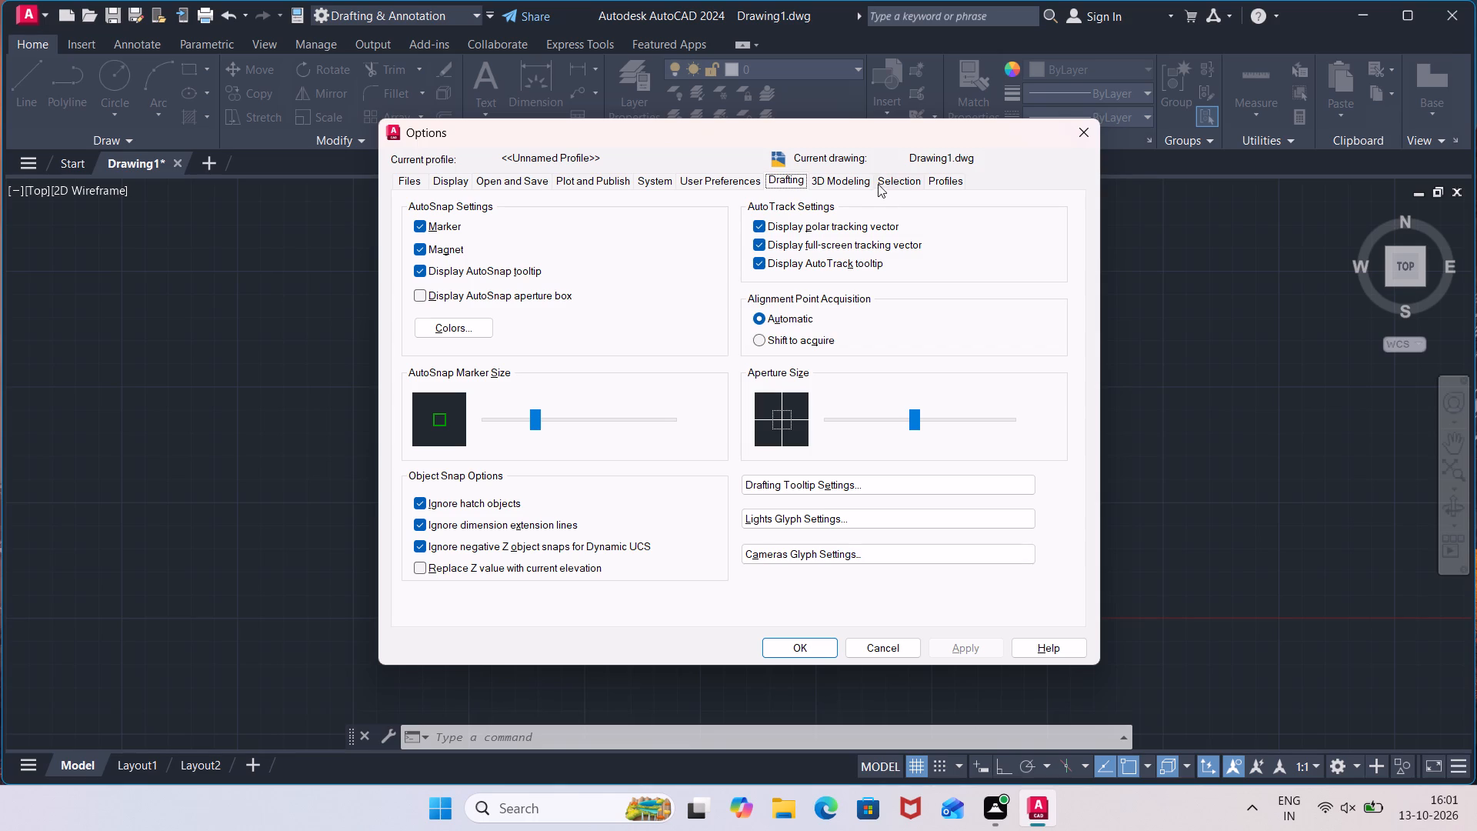
pyautogui.click(839, 186)
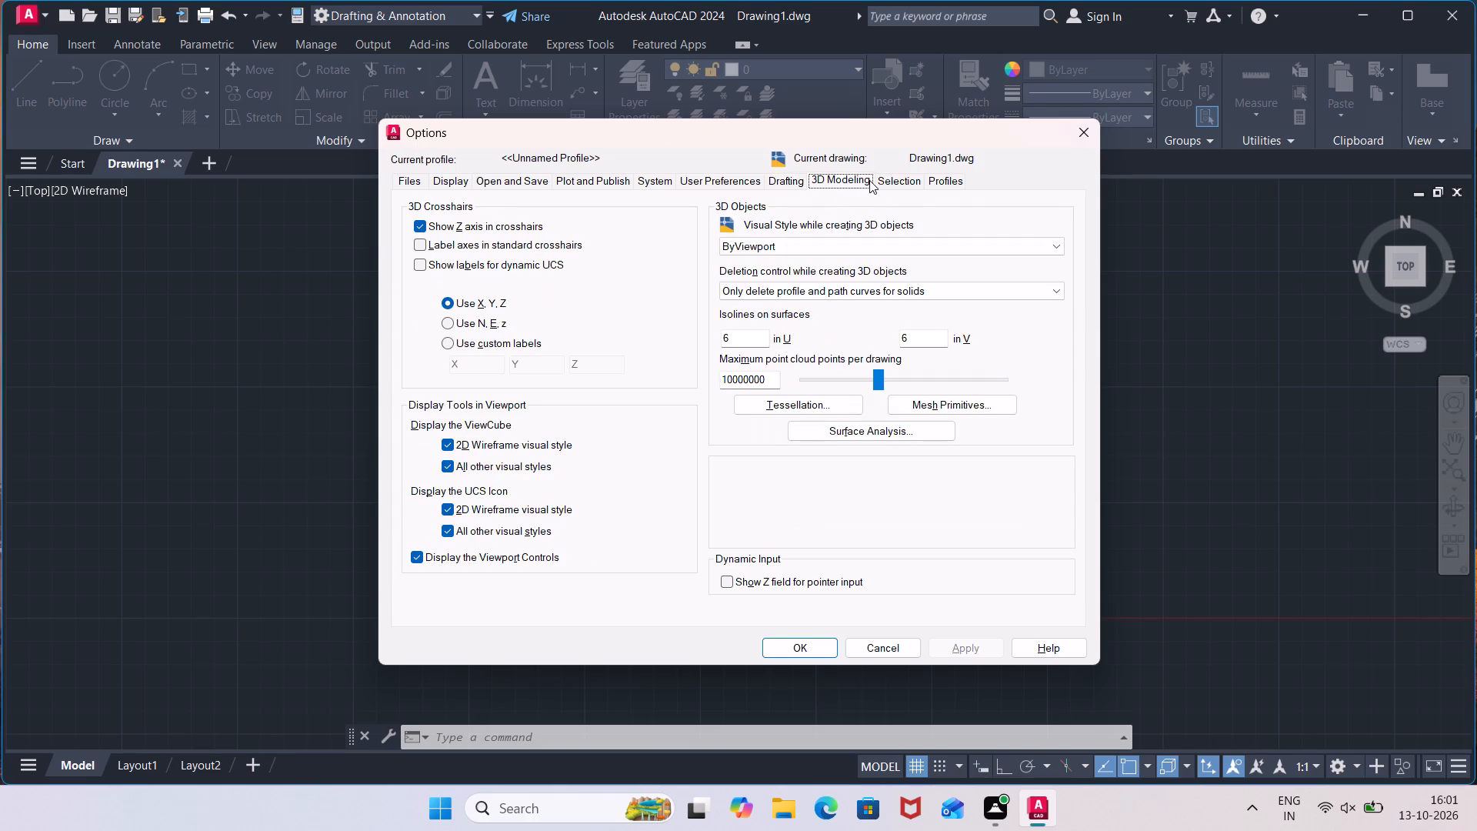
pyautogui.click(870, 179)
pyautogui.click(891, 181)
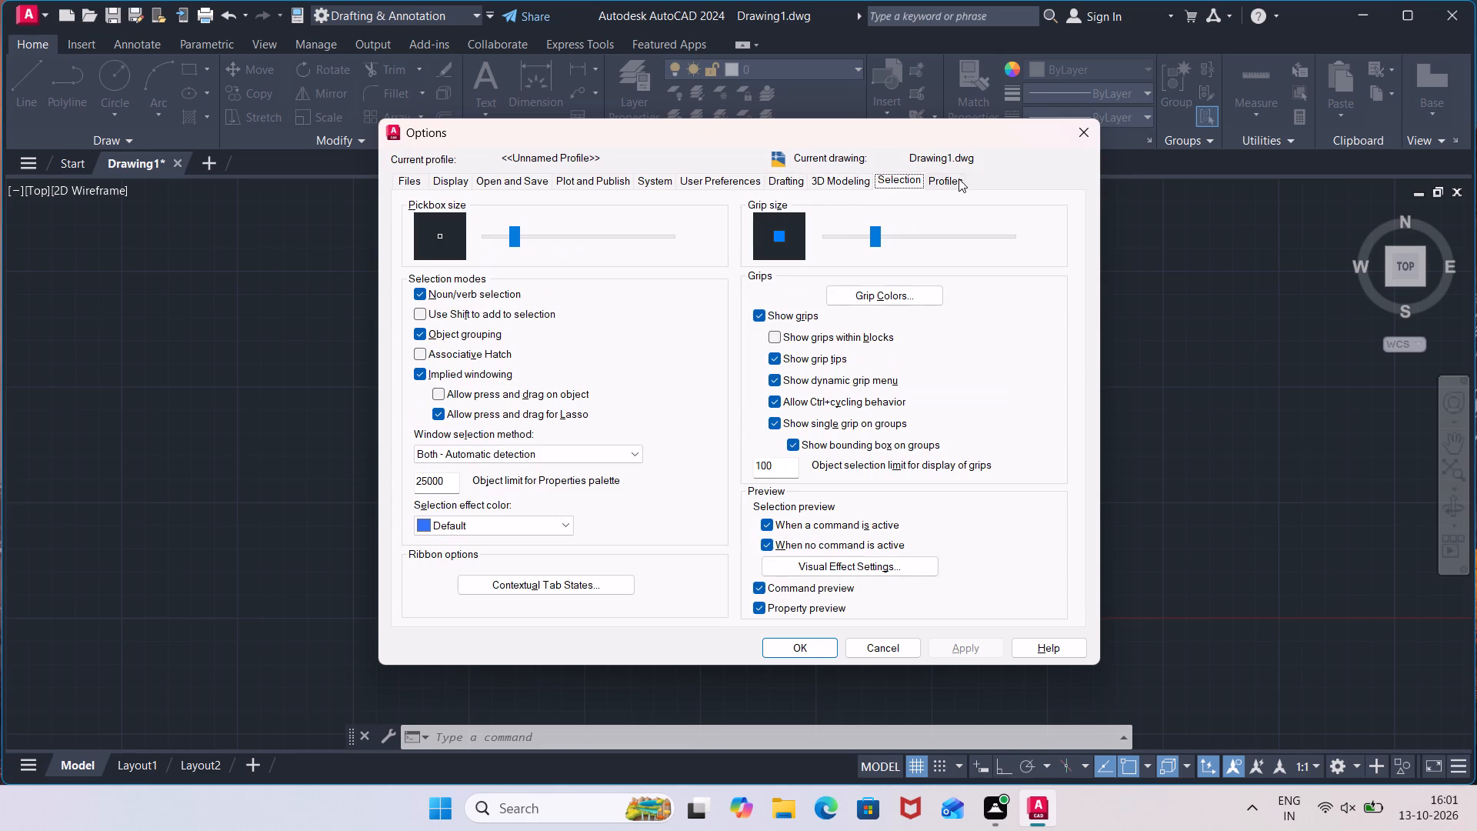
pyautogui.click(959, 179)
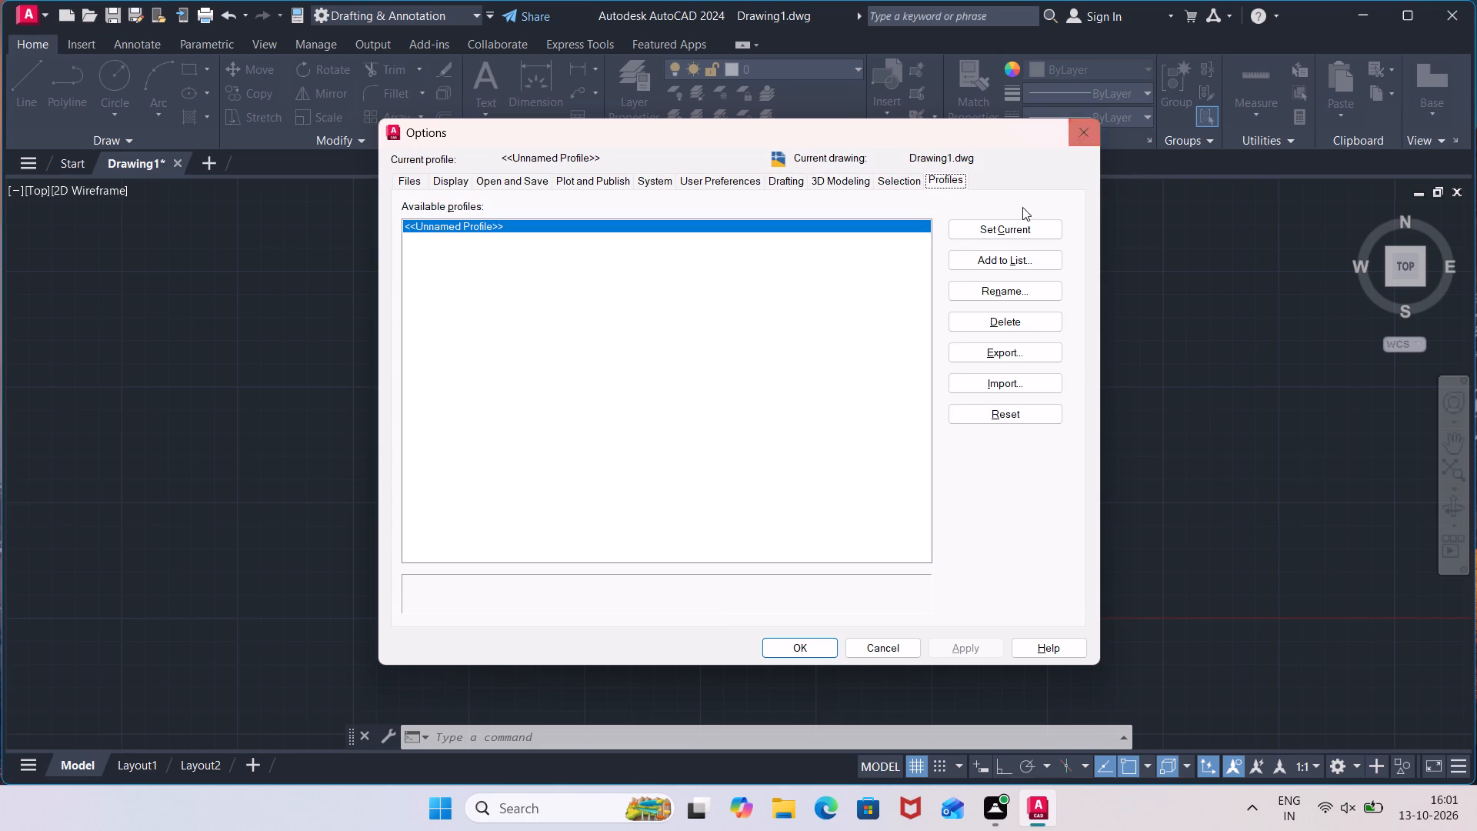
pyautogui.click(799, 639)
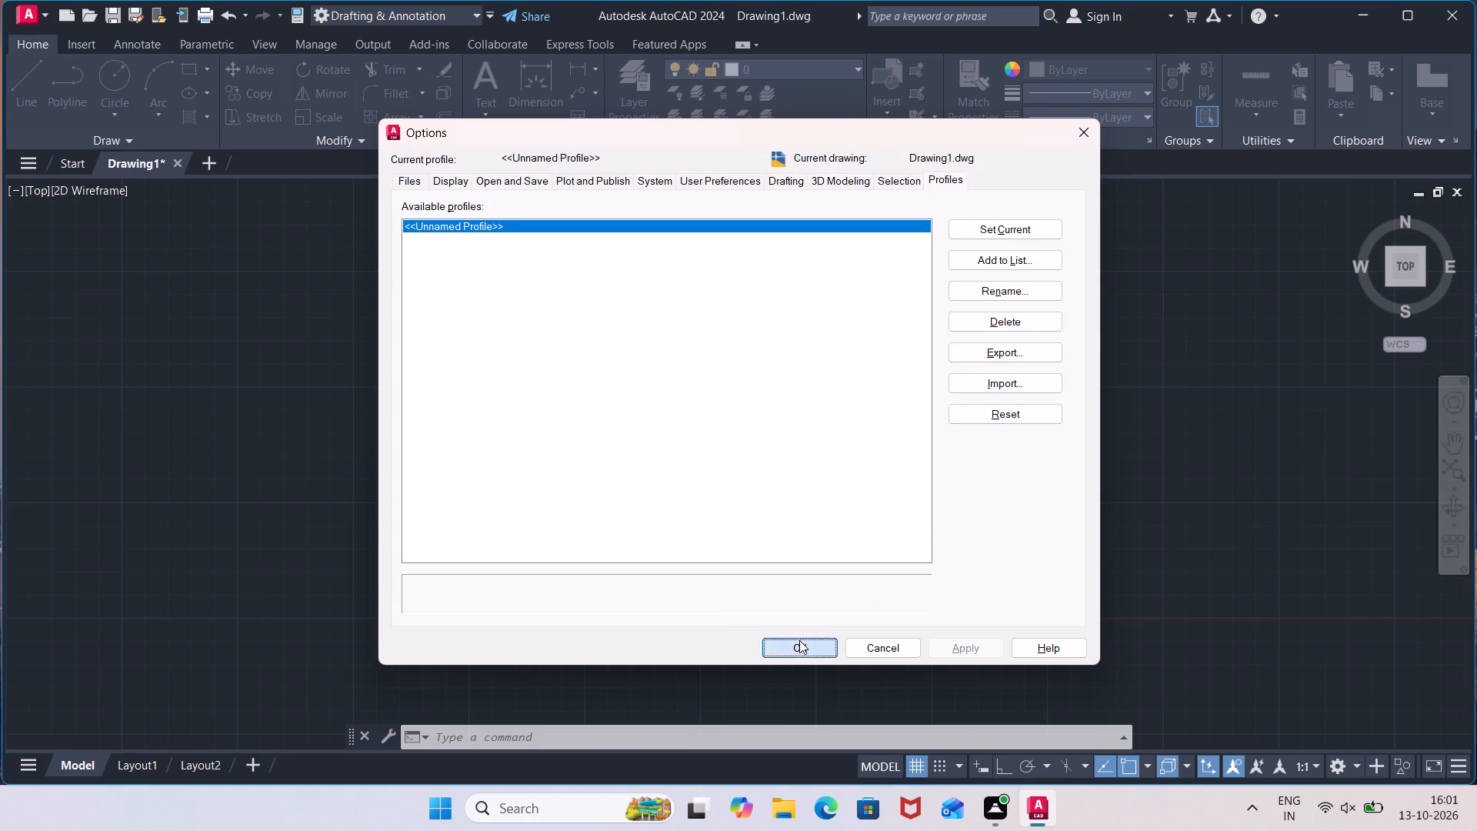
# Turn on command log file recording with LOGFILEON.
pyautogui.scroll(-3, 795, 619)
pyautogui.moveTo(783, 583); pyautogui.dragTo(772, 579, button='middle')
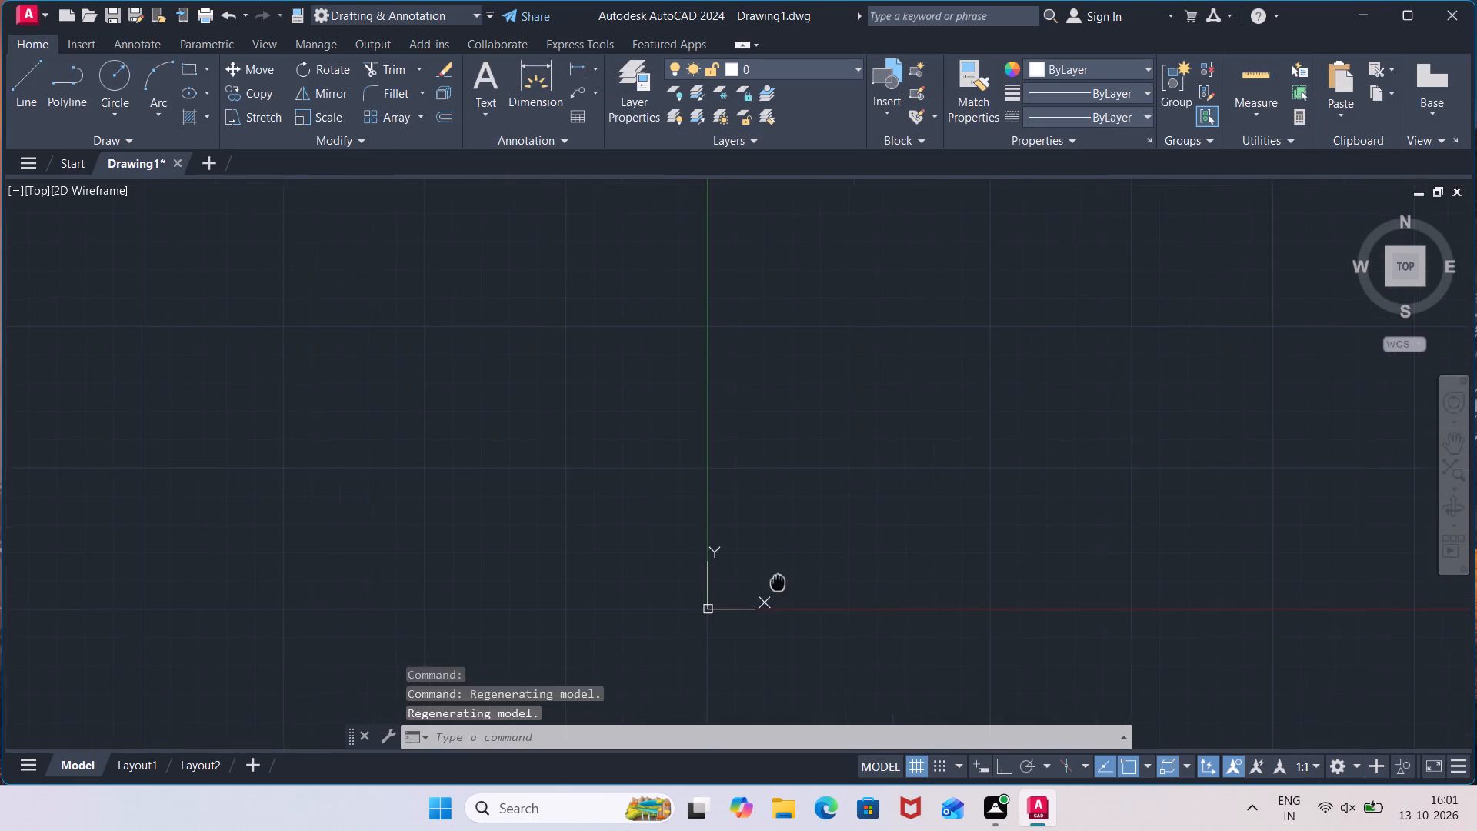
pyautogui.moveTo(772, 579); pyautogui.dragTo(349, 669, button='middle')
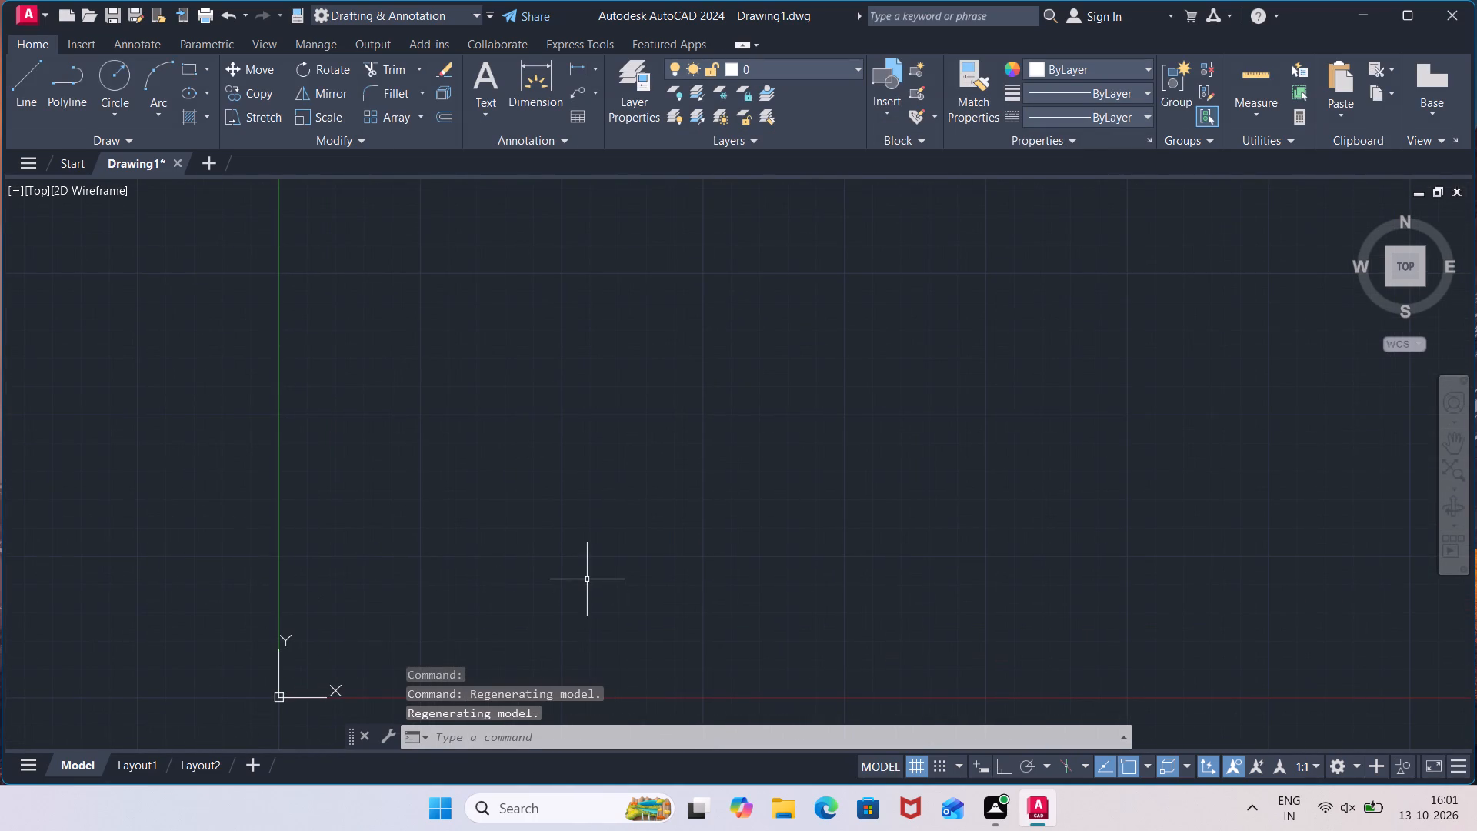
pyautogui.write('log')
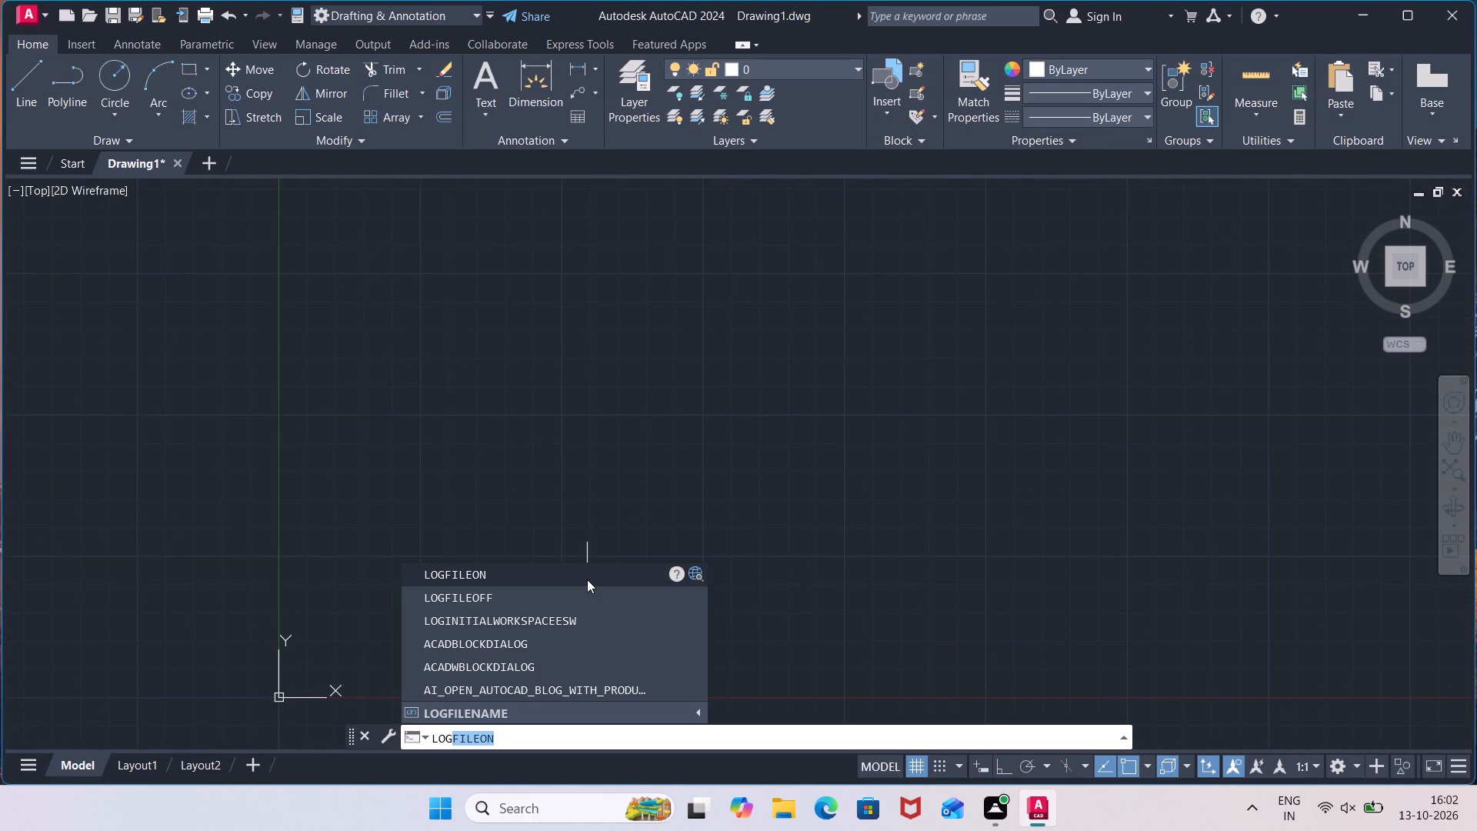
pyautogui.click(587, 579)
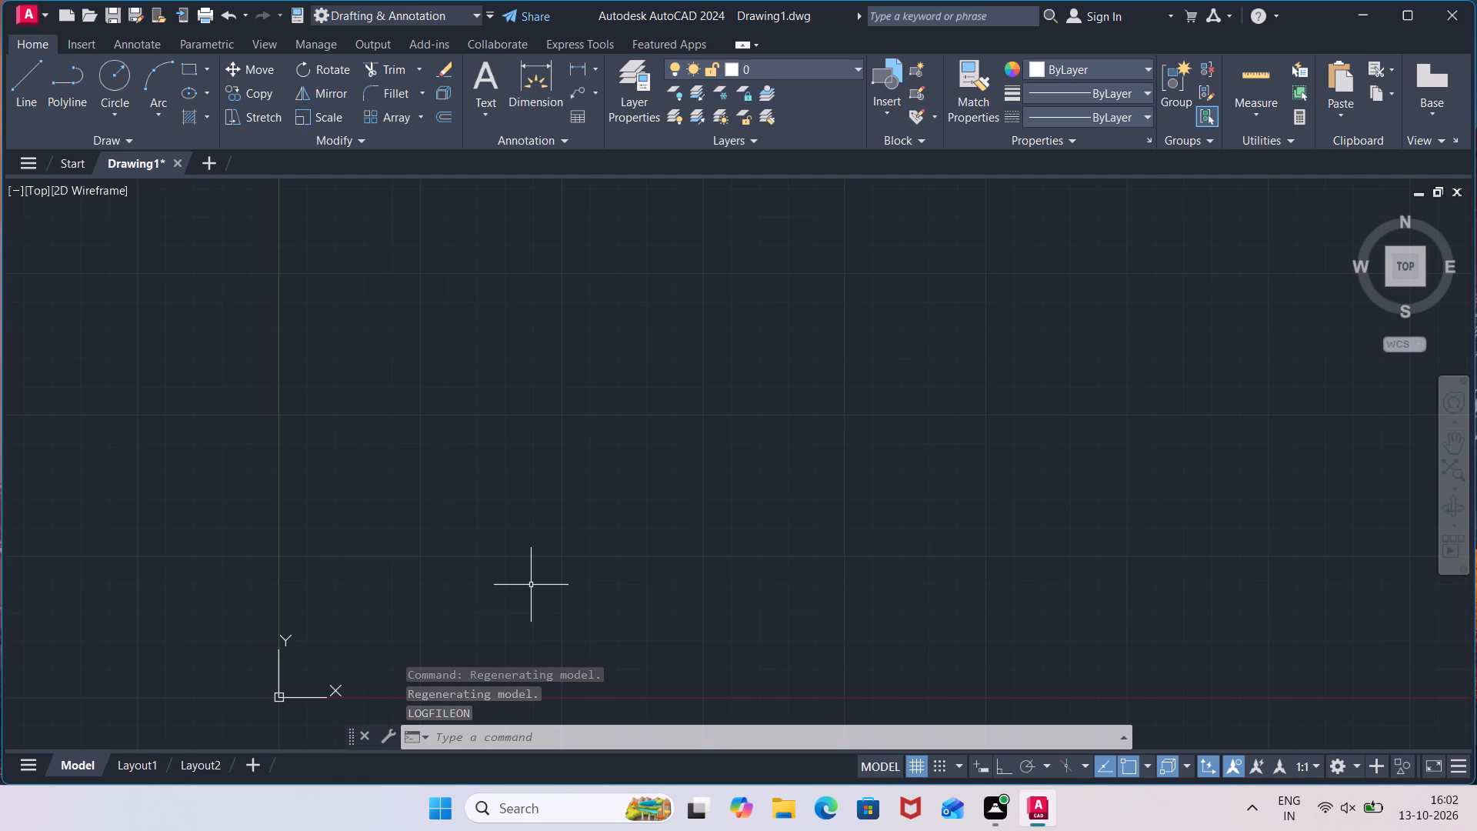
# Save the drawing in the Documents folder under the file name Draw.
pyautogui.hotkey('ctrl', 's')
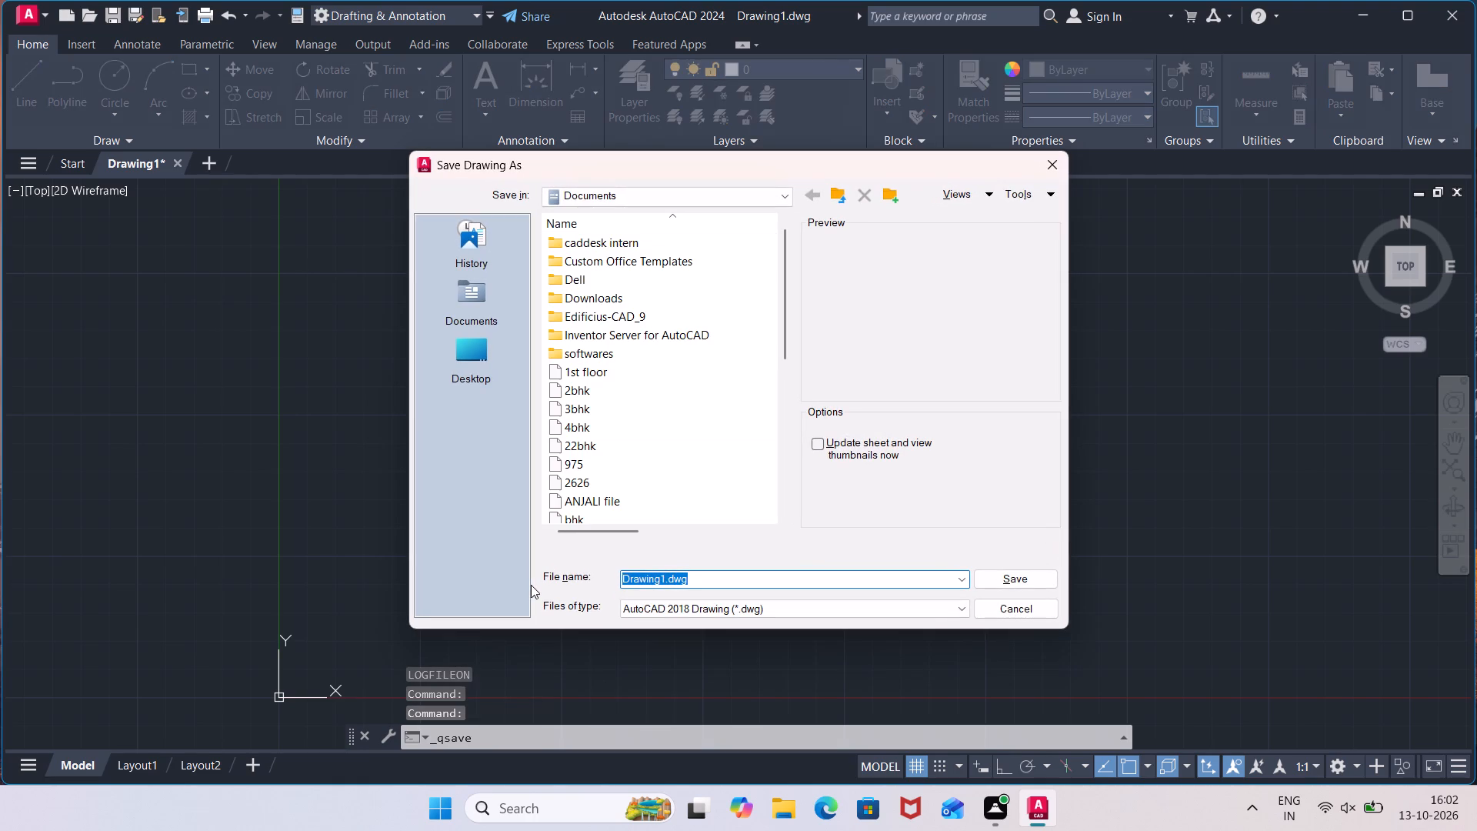
pyautogui.click(690, 580)
pyautogui.press('BackSpace')
pyautogui.press('BackSpace')
pyautogui.press('BackSpace')
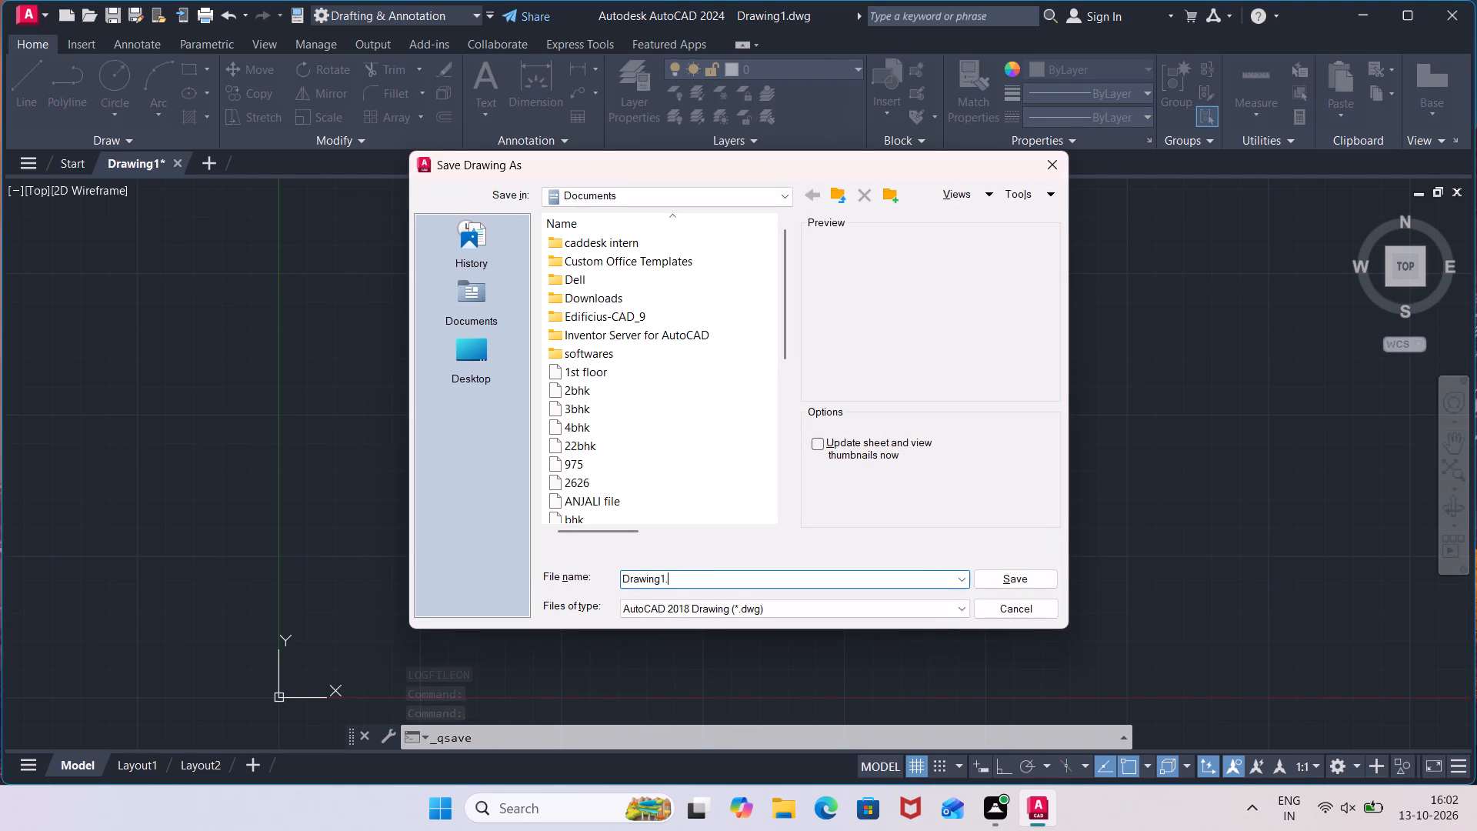
pyautogui.press('BackSpace')
pyautogui.press('BackSpace')
pyautogui.press('BackSpace')
pyautogui.press('BackSpace')
pyautogui.press('BackSpace')
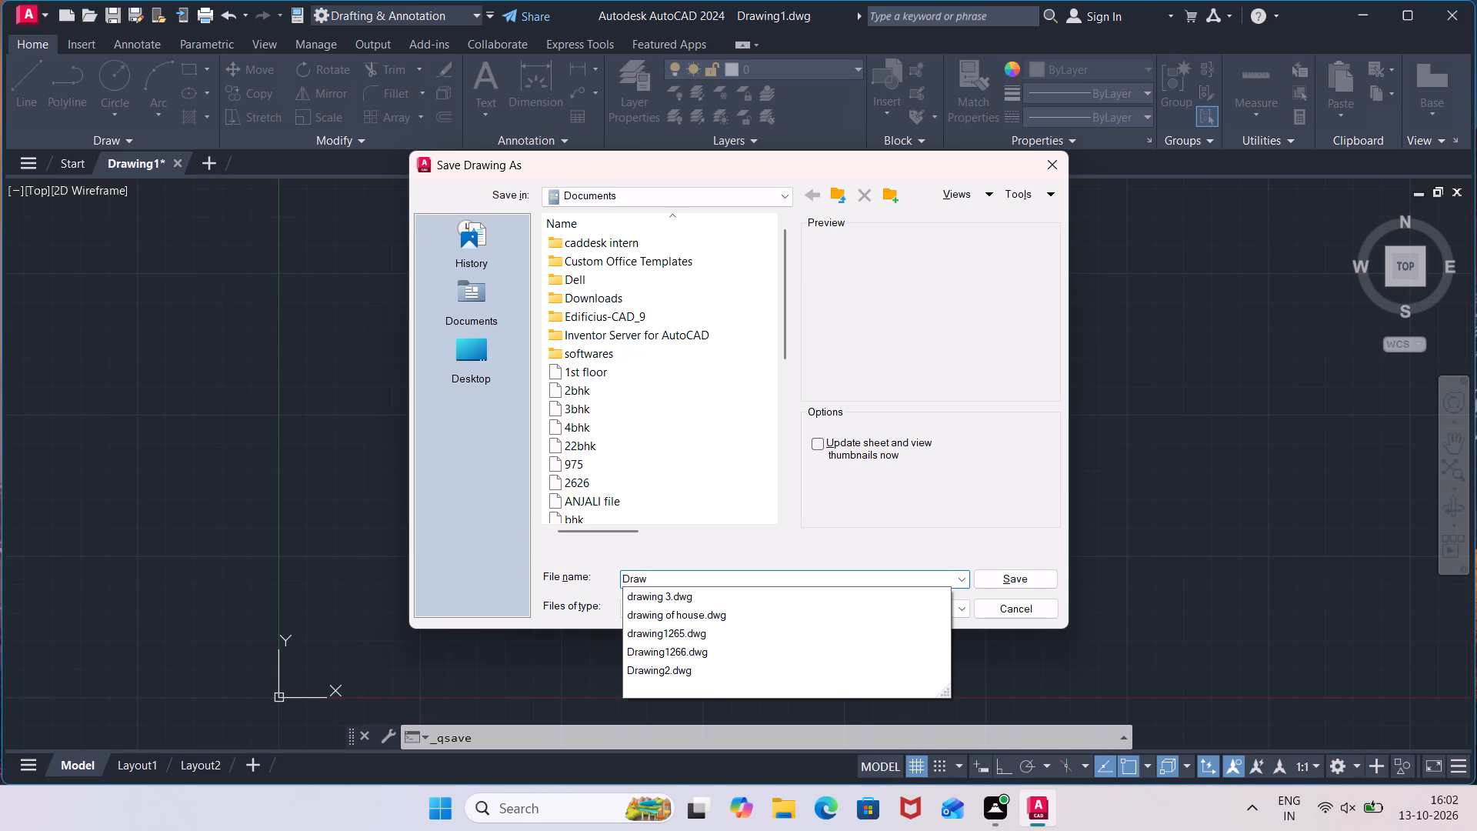
pyautogui.click(1020, 573)
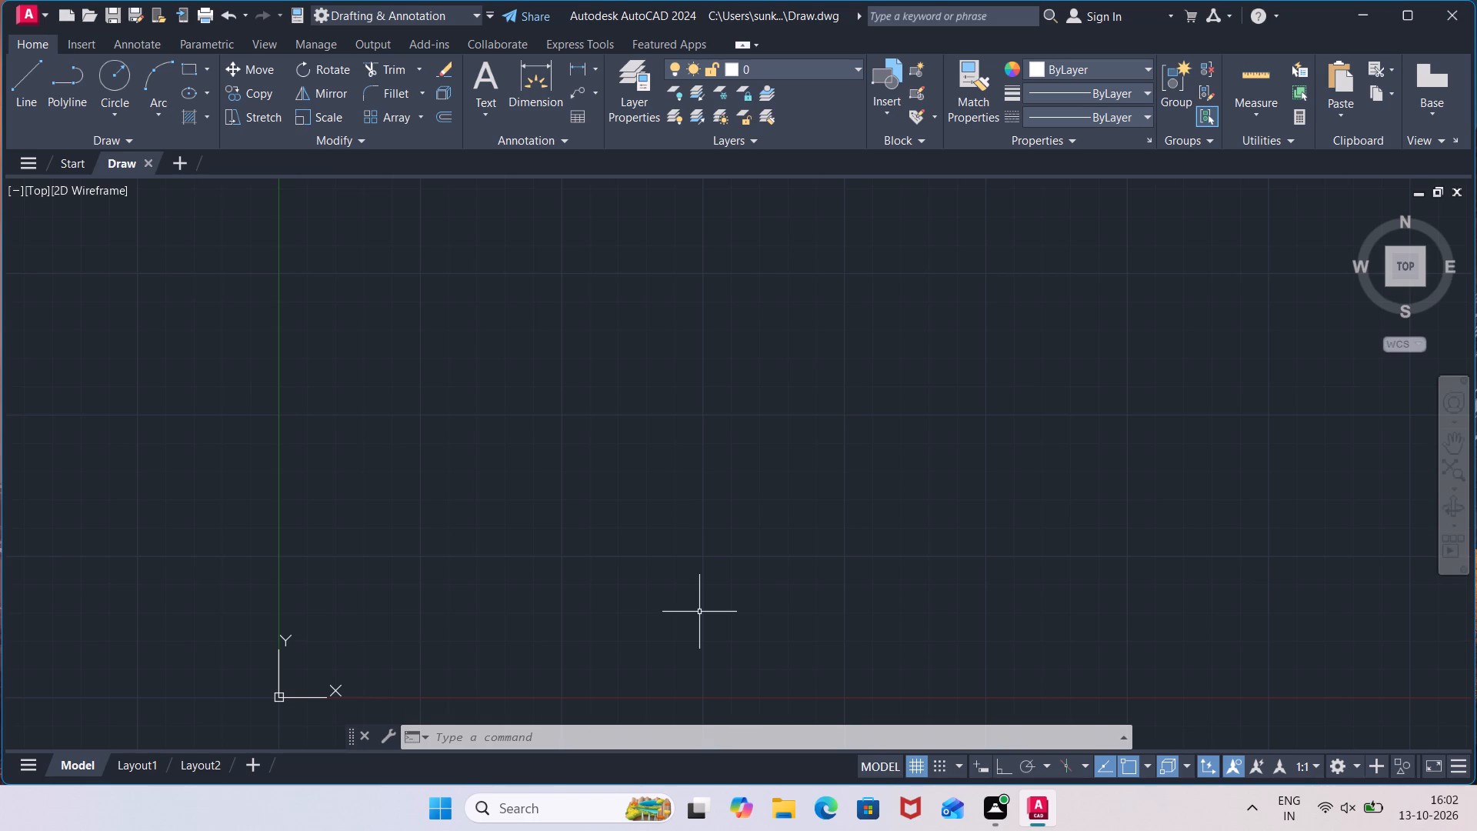
# Configure the drawing units to Engineering length with 0'-0.00" precision and International lighting units.
pyautogui.scroll(-1, 784, 462)
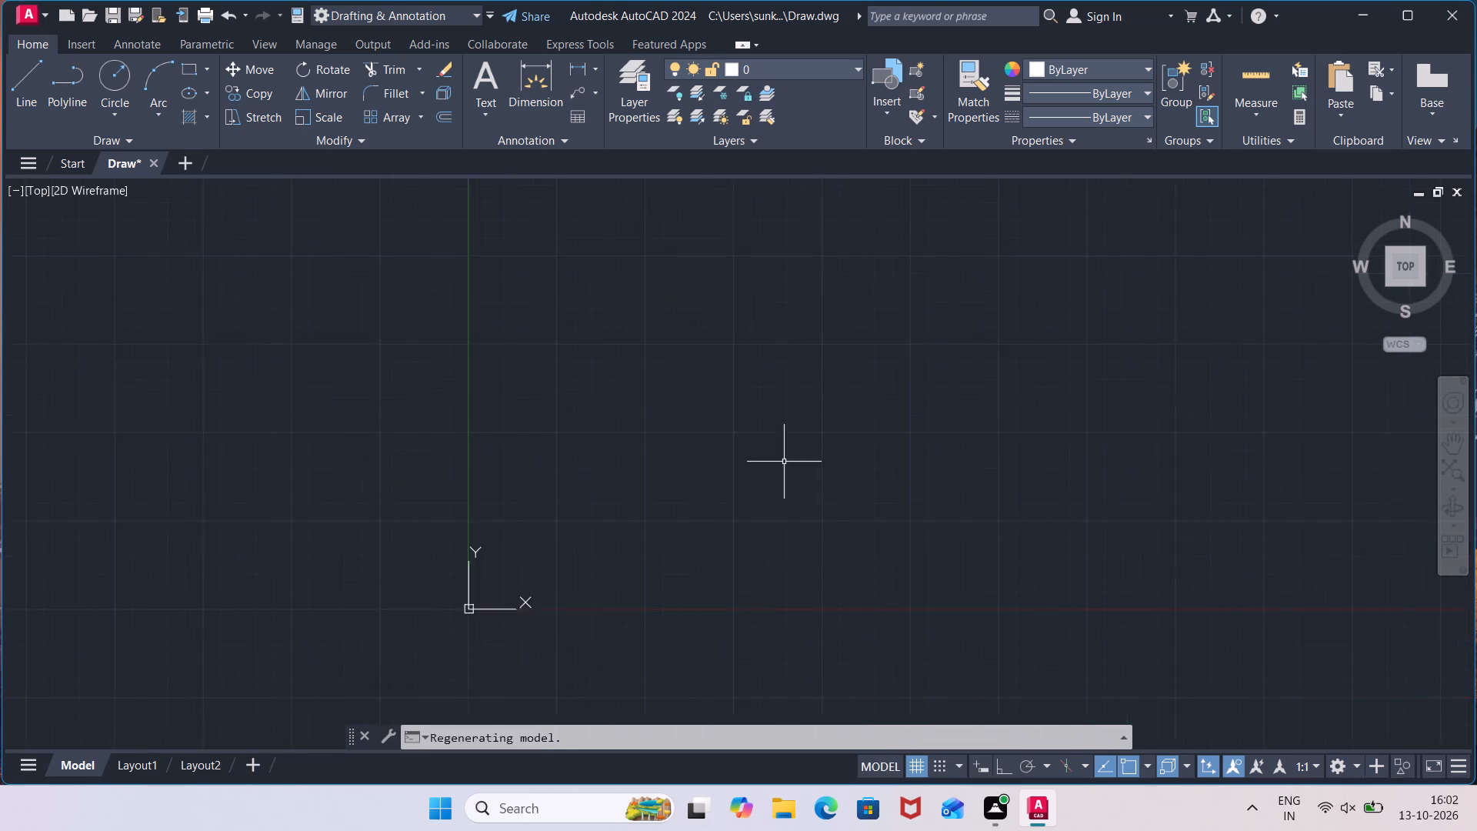
pyautogui.scroll(-1, 784, 462)
pyautogui.moveTo(784, 462); pyautogui.dragTo(361, 572, button='middle')
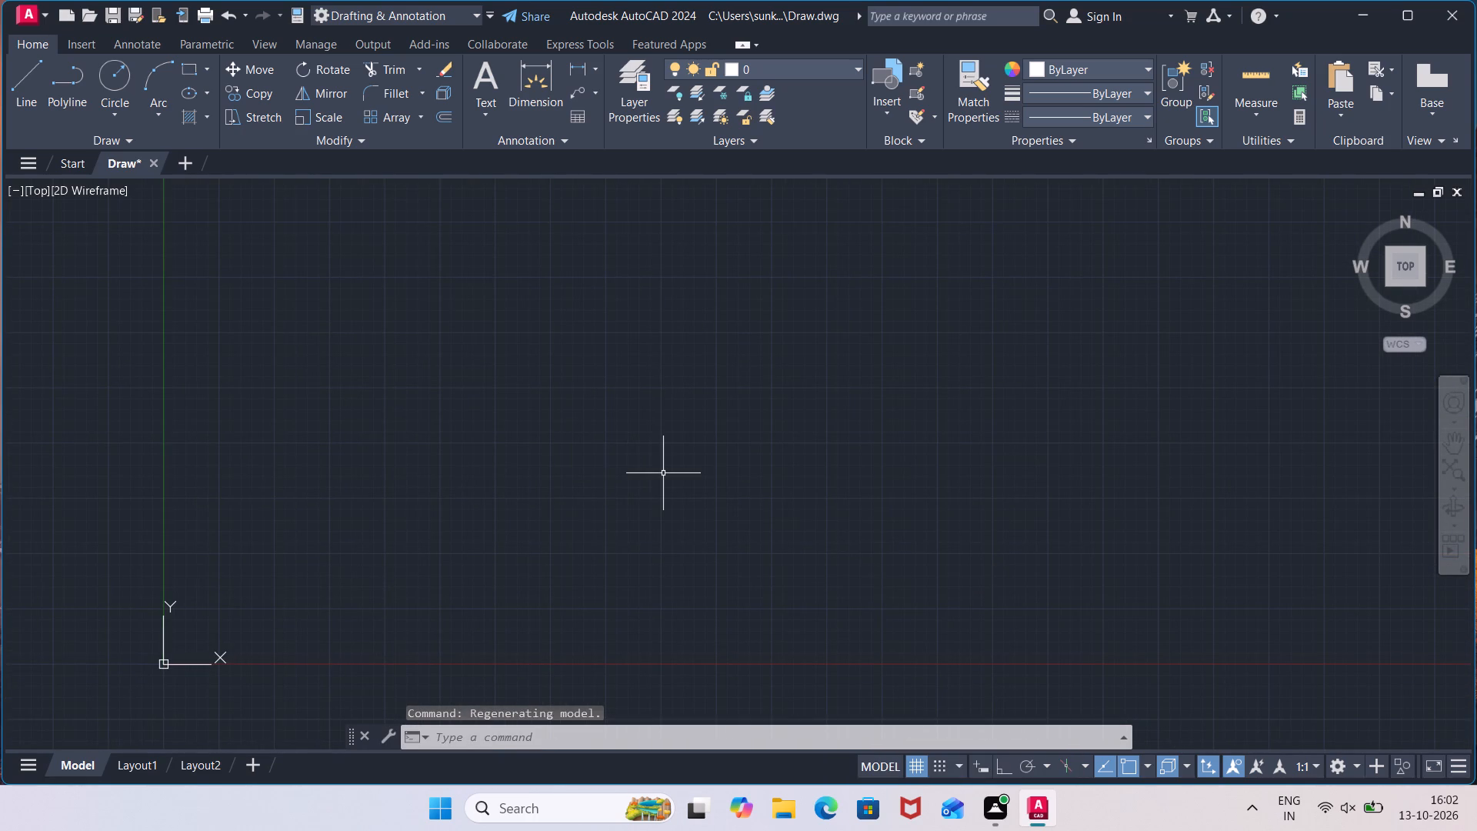
pyautogui.write('un')
pyautogui.press('Return')
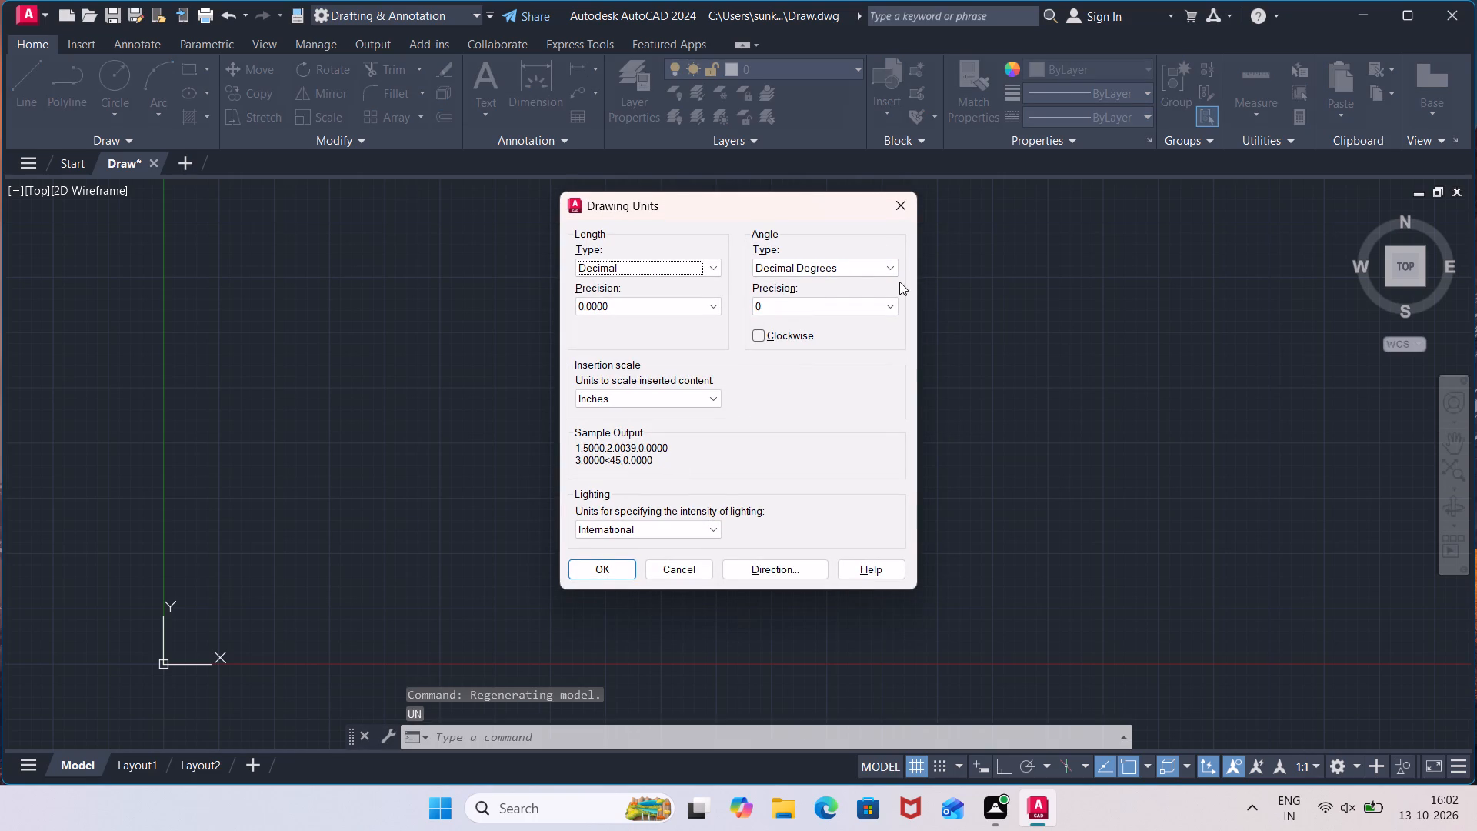
pyautogui.click(719, 265)
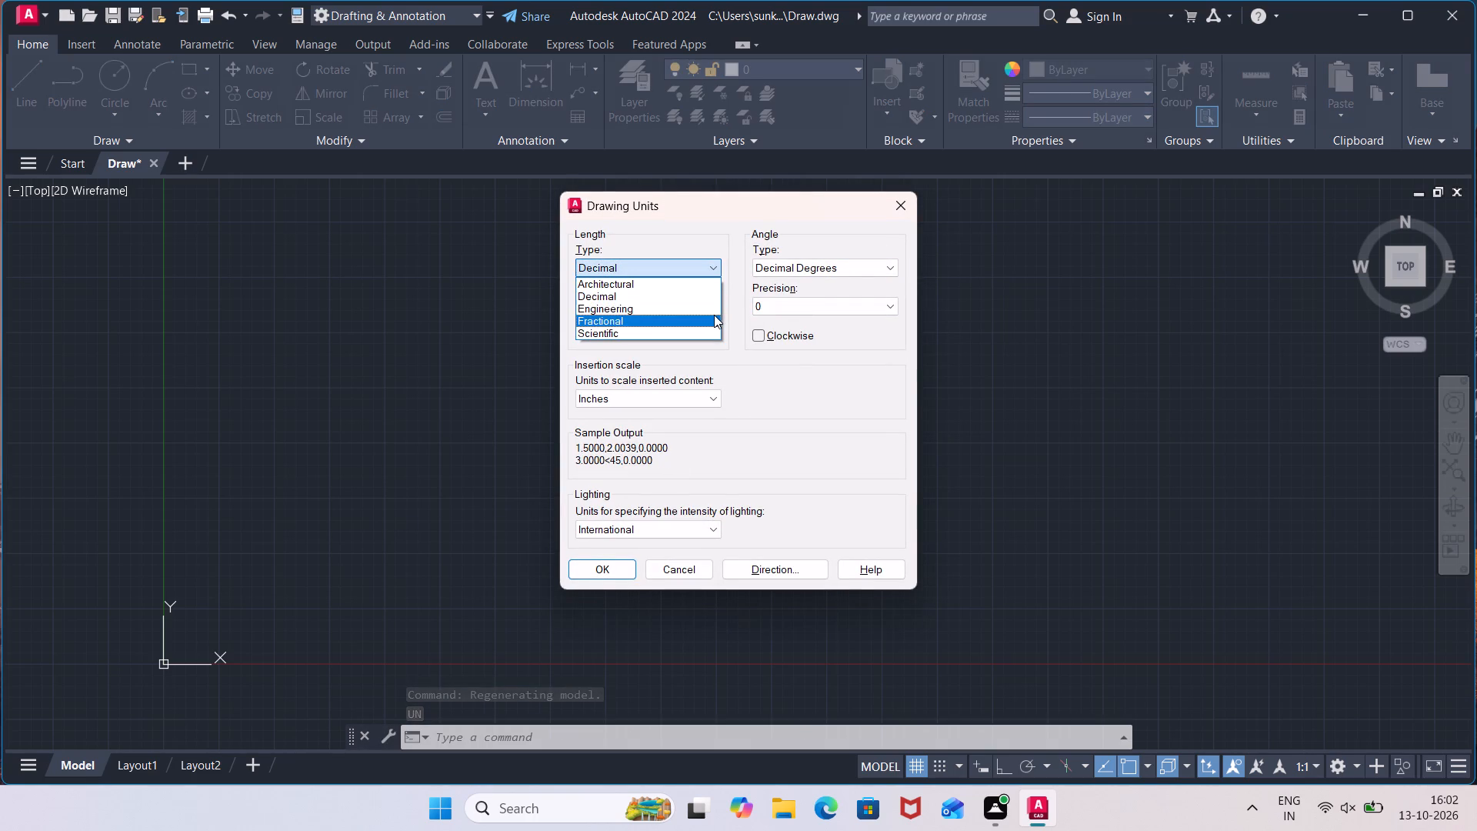
pyautogui.click(705, 307)
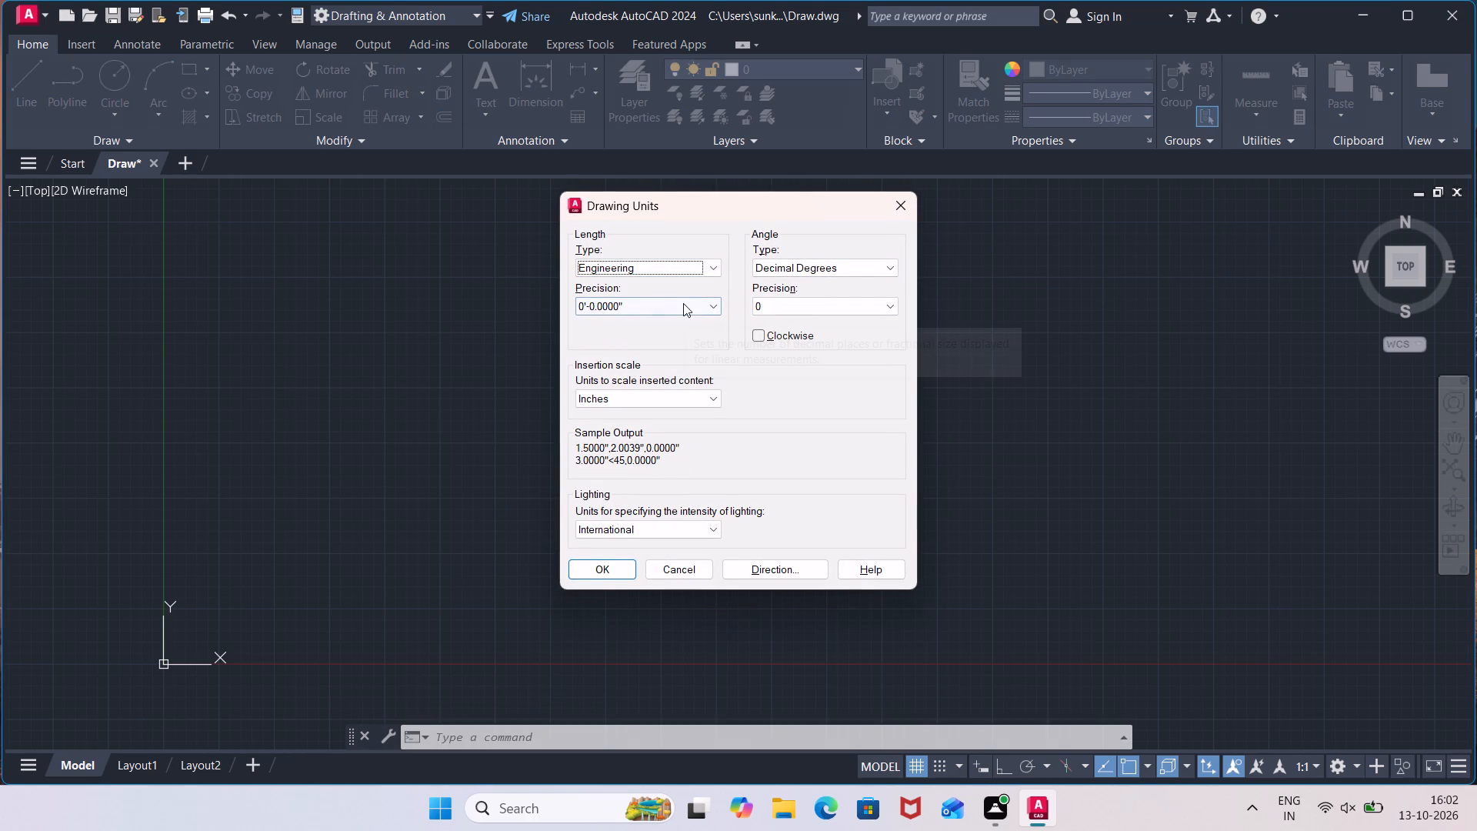
pyautogui.click(683, 303)
pyautogui.click(664, 343)
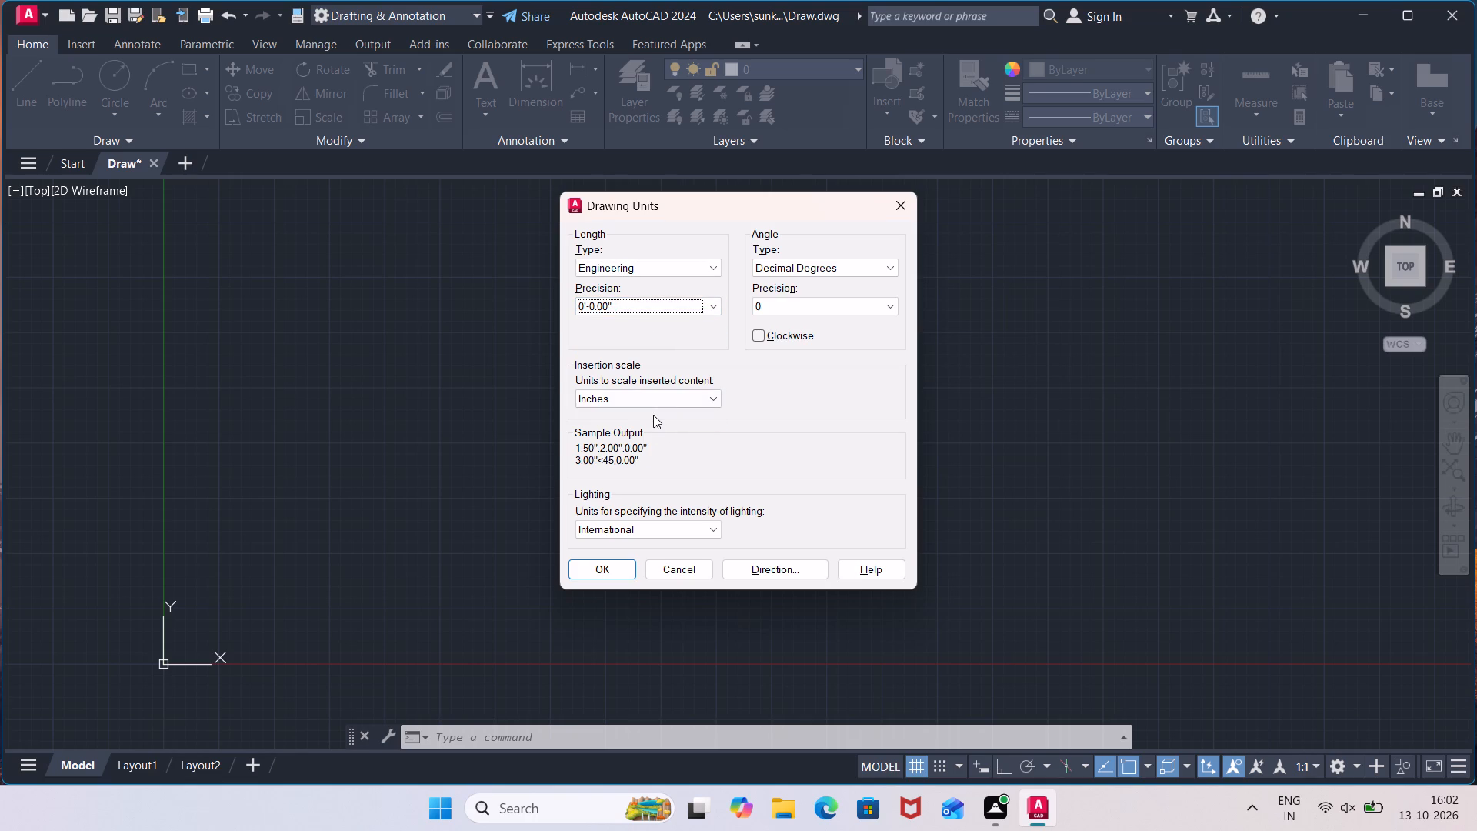
pyautogui.click(645, 530)
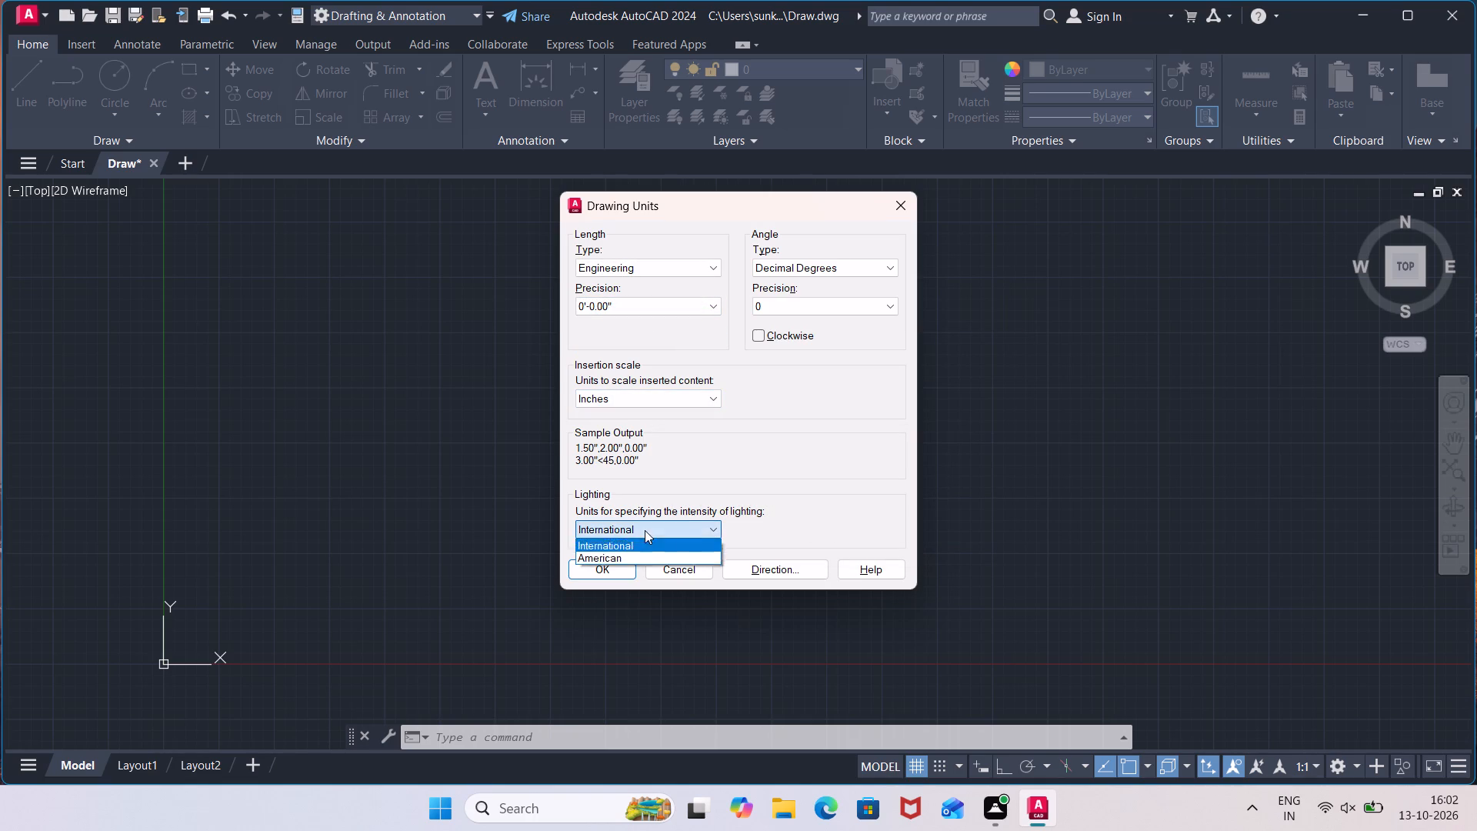
pyautogui.click(639, 544)
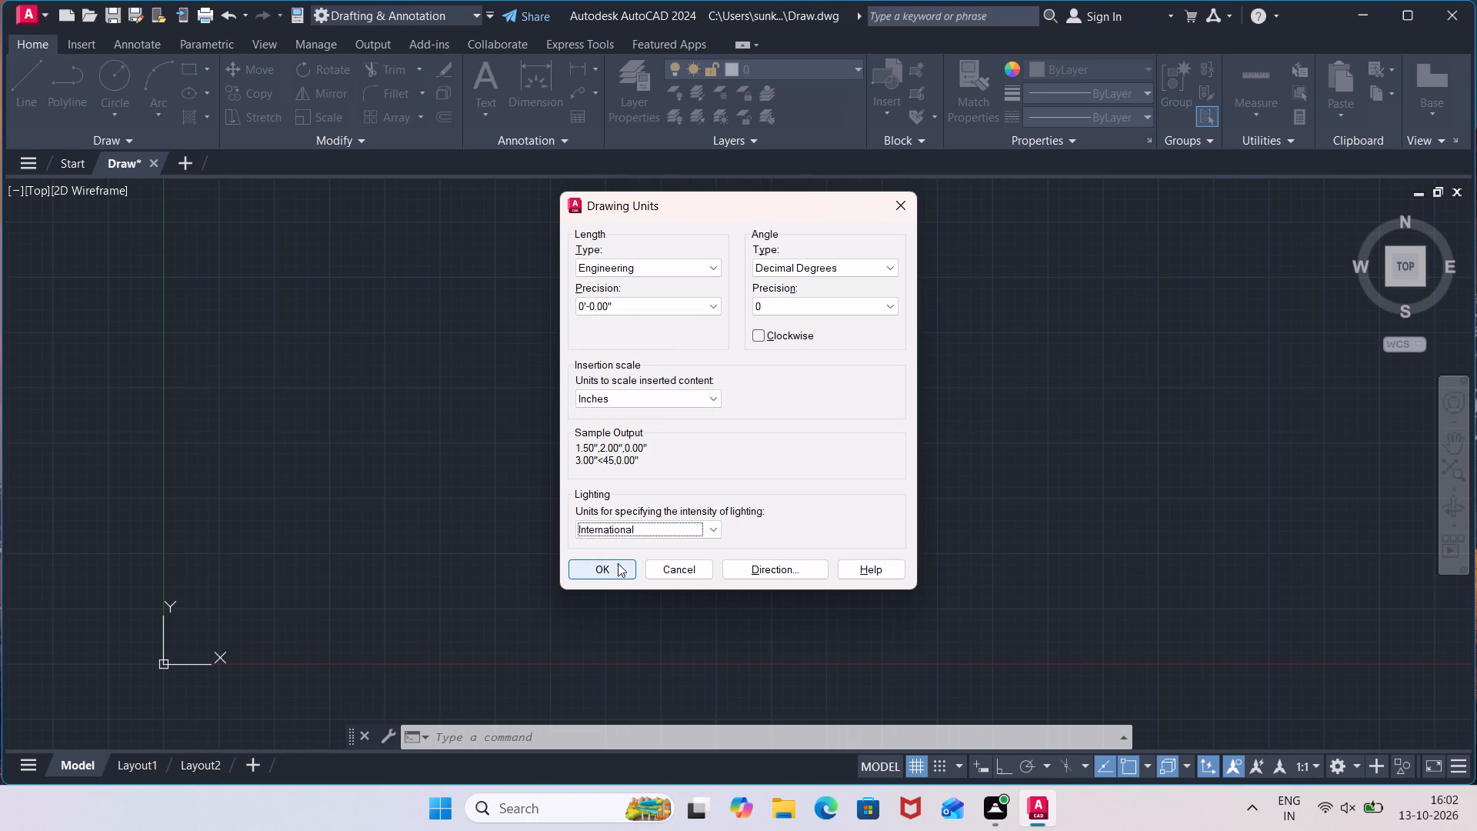
pyautogui.click(618, 563)
pyautogui.scroll(-2, 618, 564)
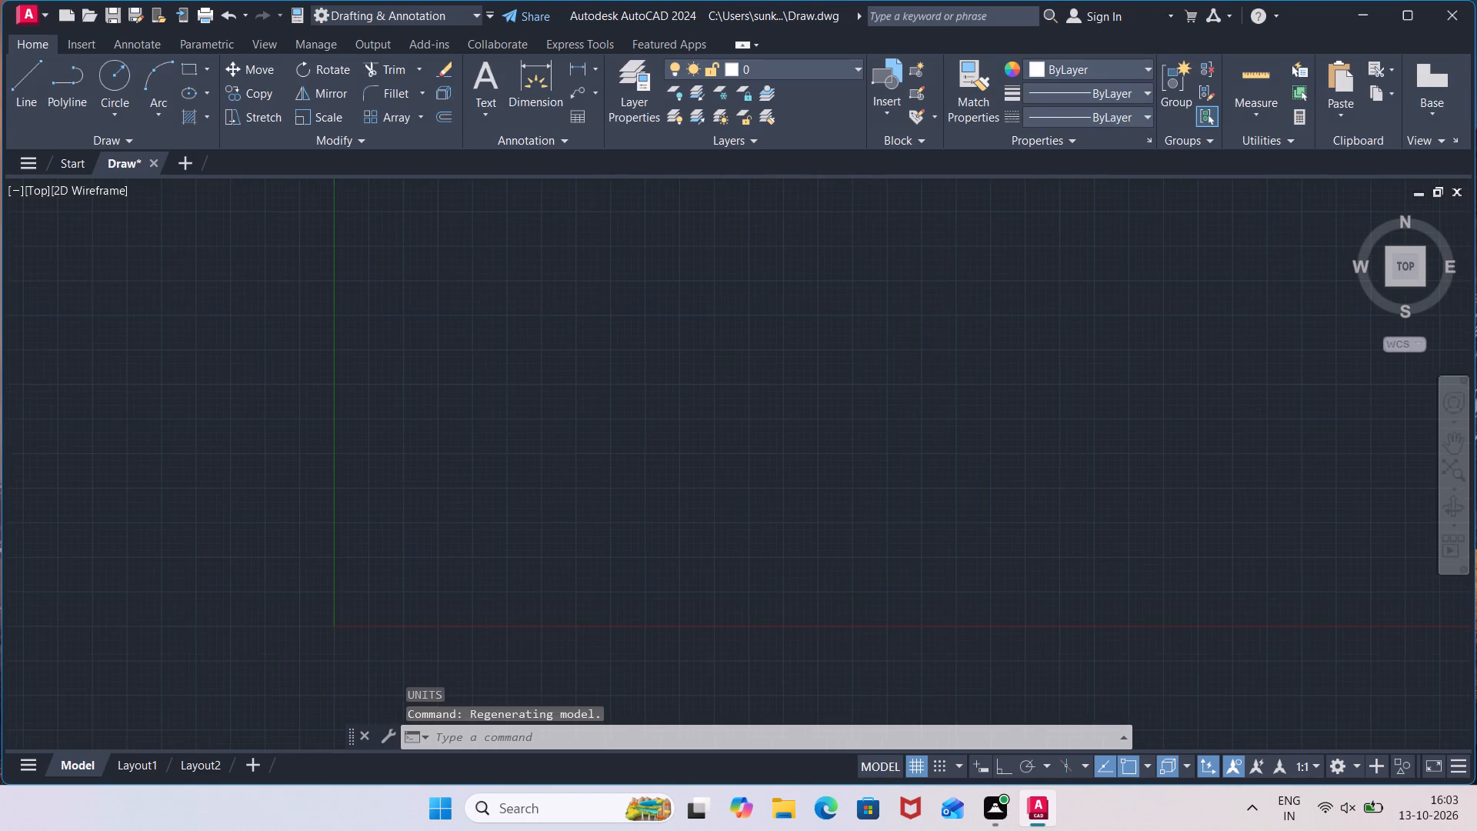
# Modify the Standard dimension style so that dimension lines are green and extension lines are red.
pyautogui.moveTo(775, 506); pyautogui.dragTo(724, 509, button='middle')
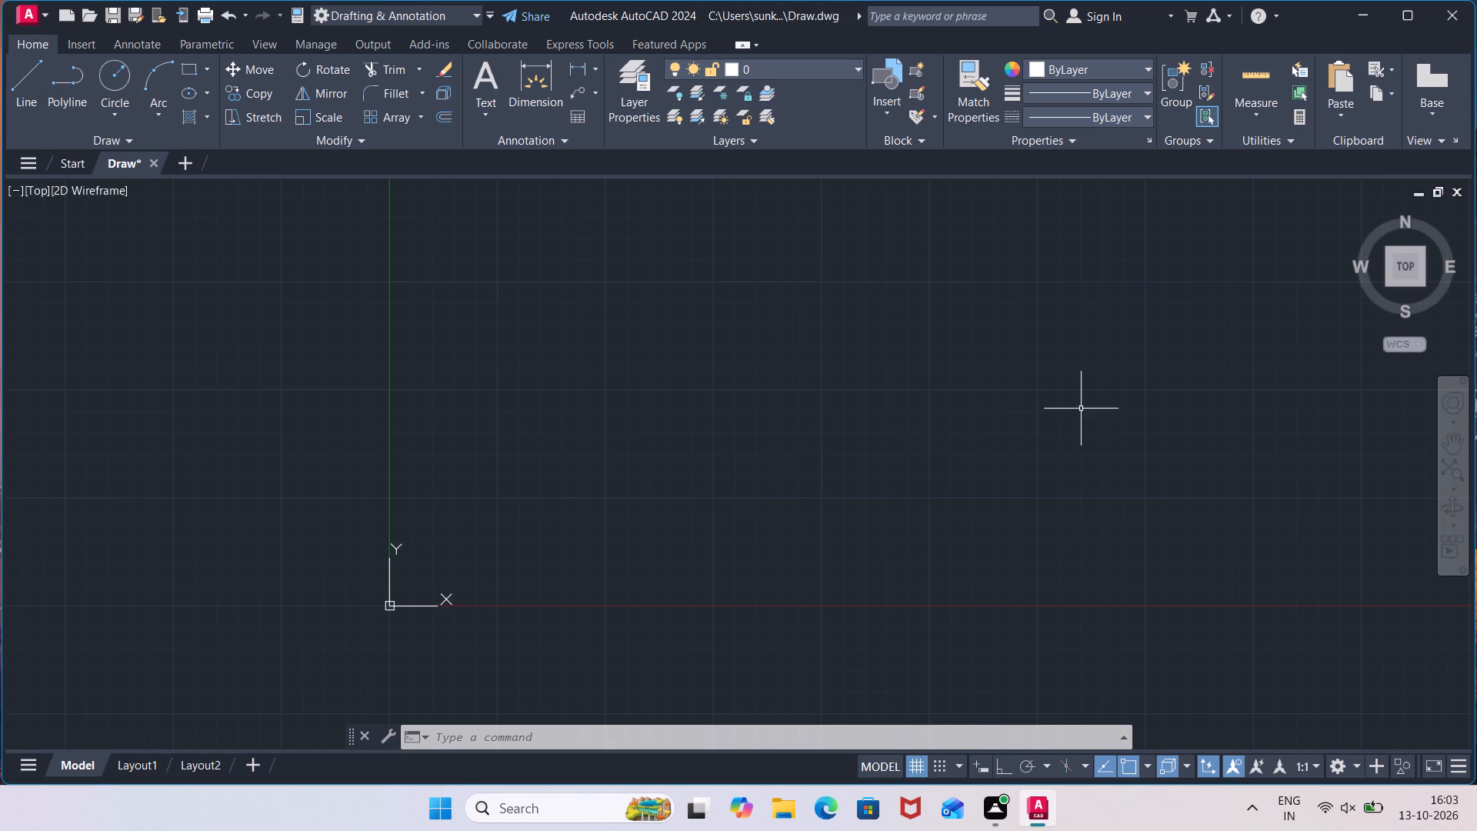
pyautogui.moveTo(1124, 416); pyautogui.dragTo(996, 471, button='middle')
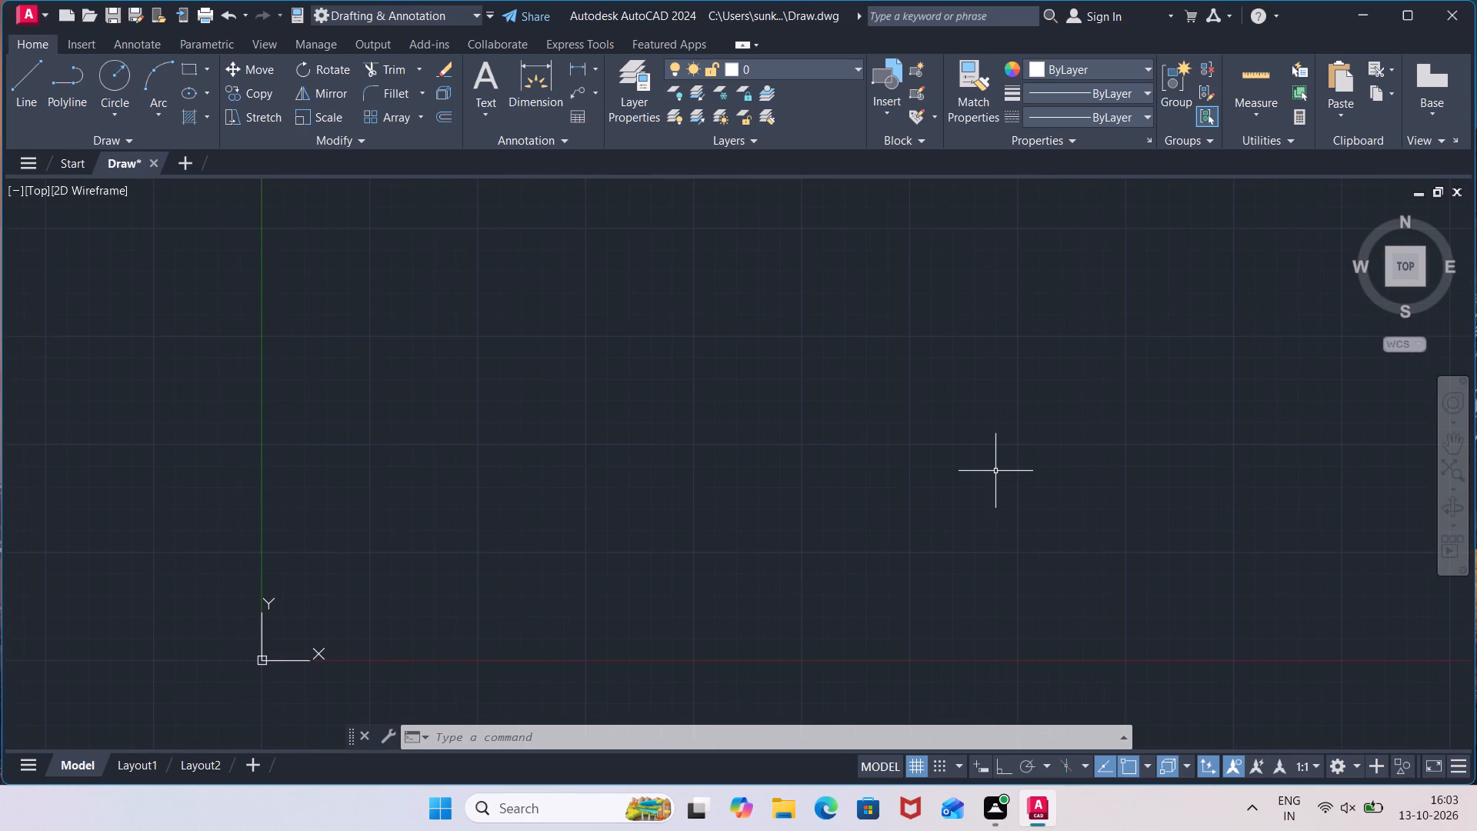
pyautogui.press('d')
pyautogui.press('Return')
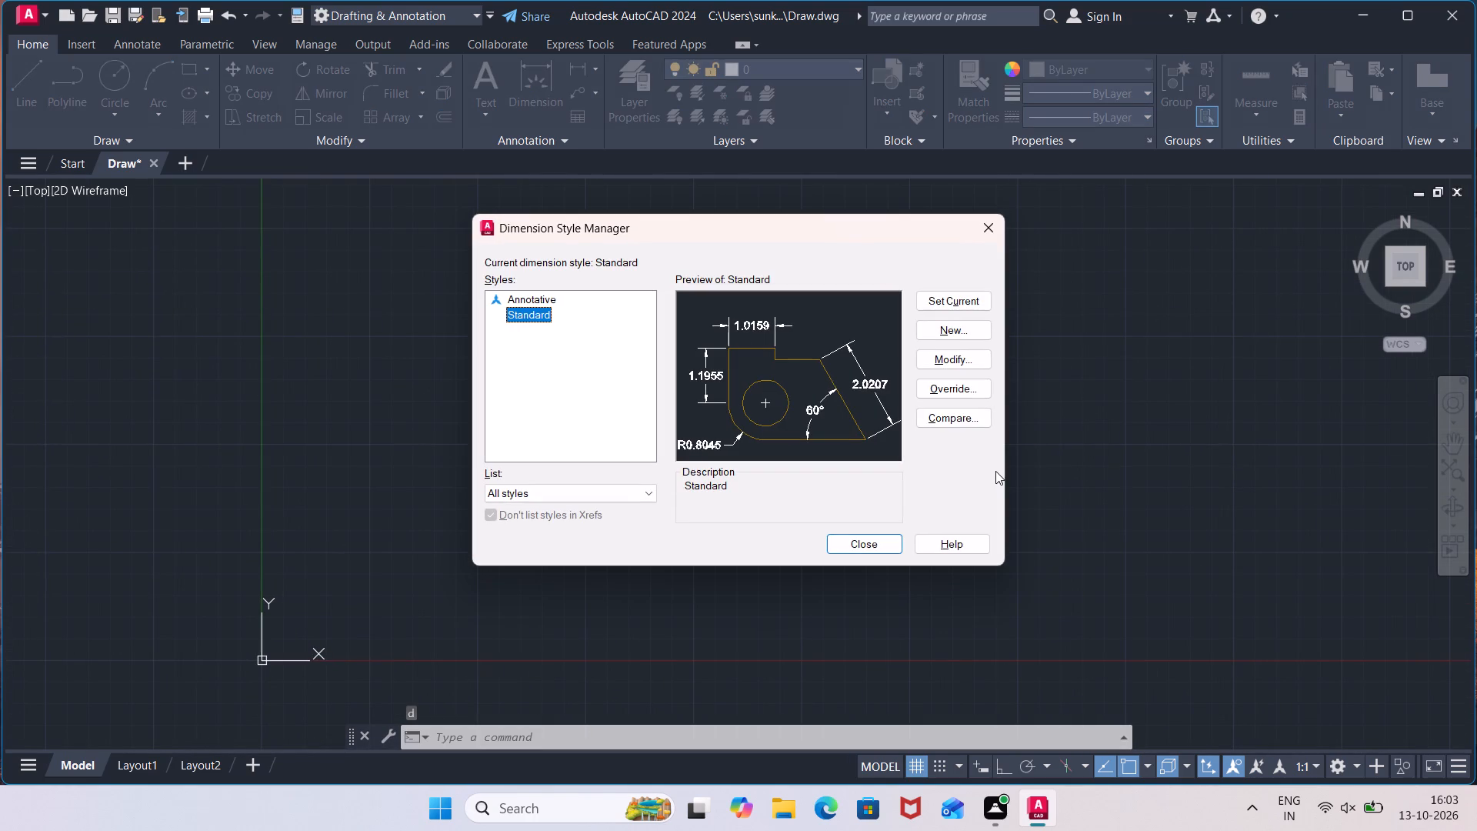
pyautogui.click(974, 358)
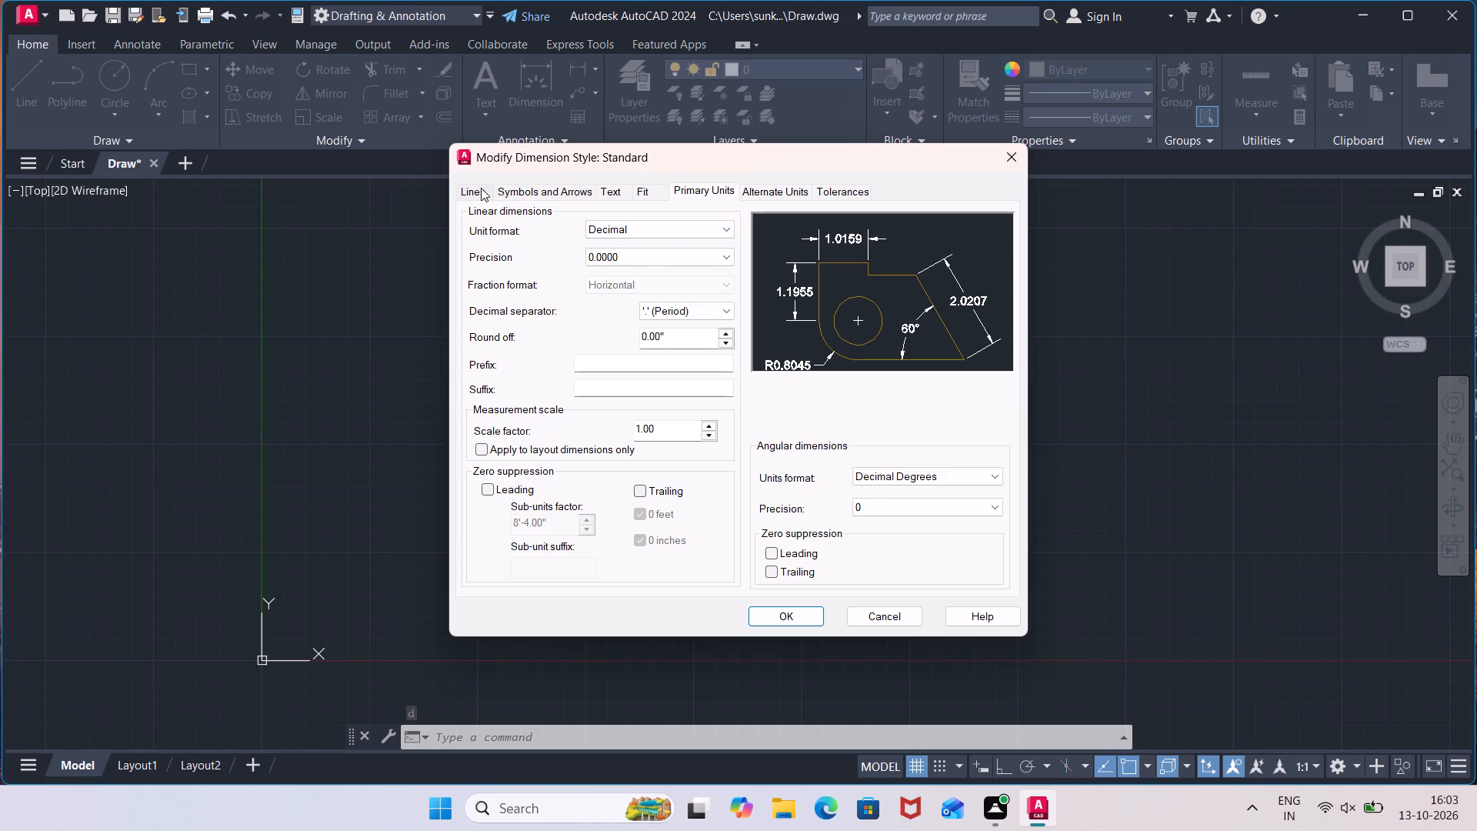
pyautogui.click(481, 188)
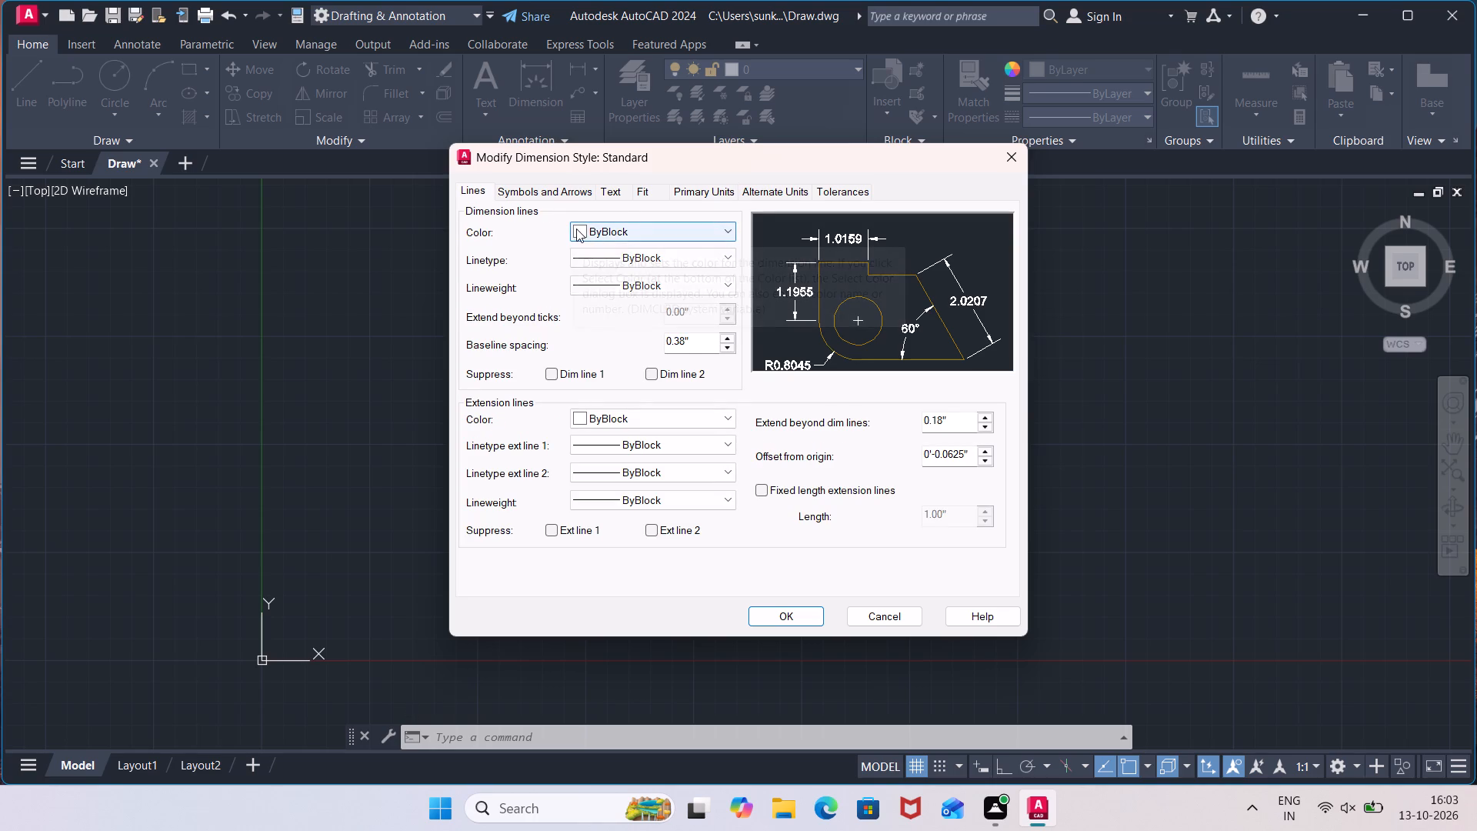
pyautogui.click(576, 229)
pyautogui.click(594, 282)
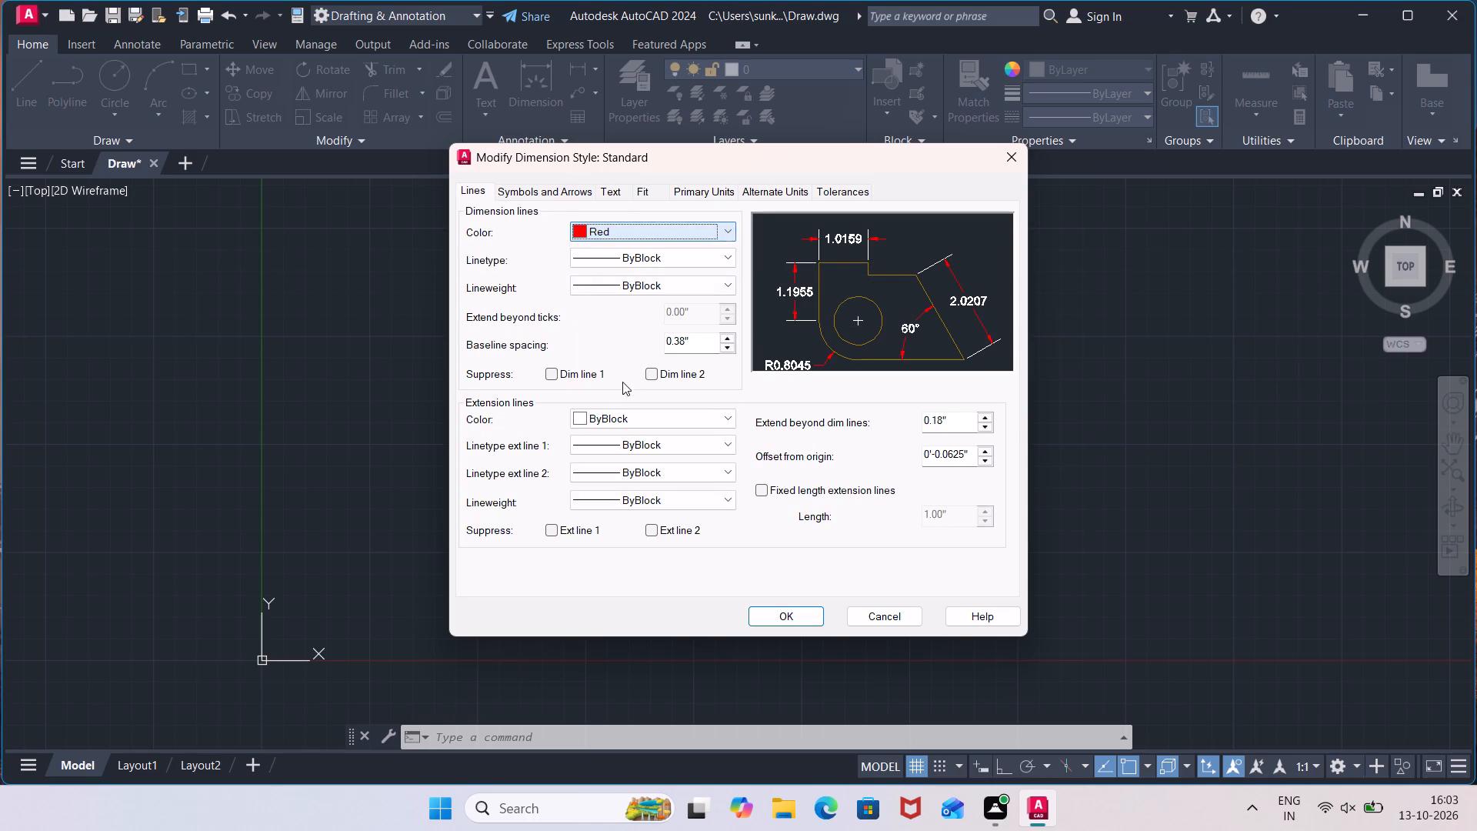
pyautogui.click(580, 414)
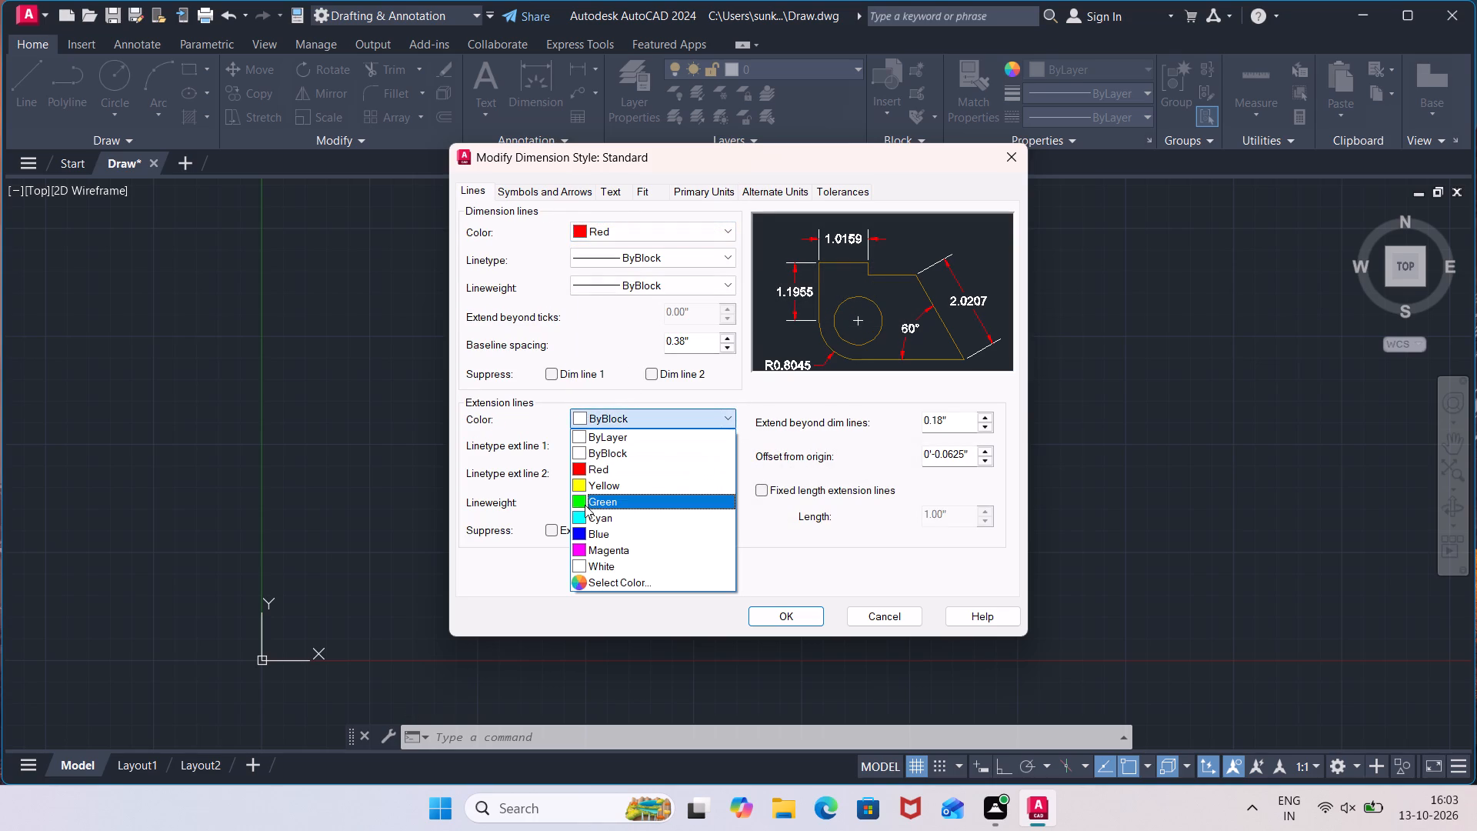
pyautogui.click(585, 506)
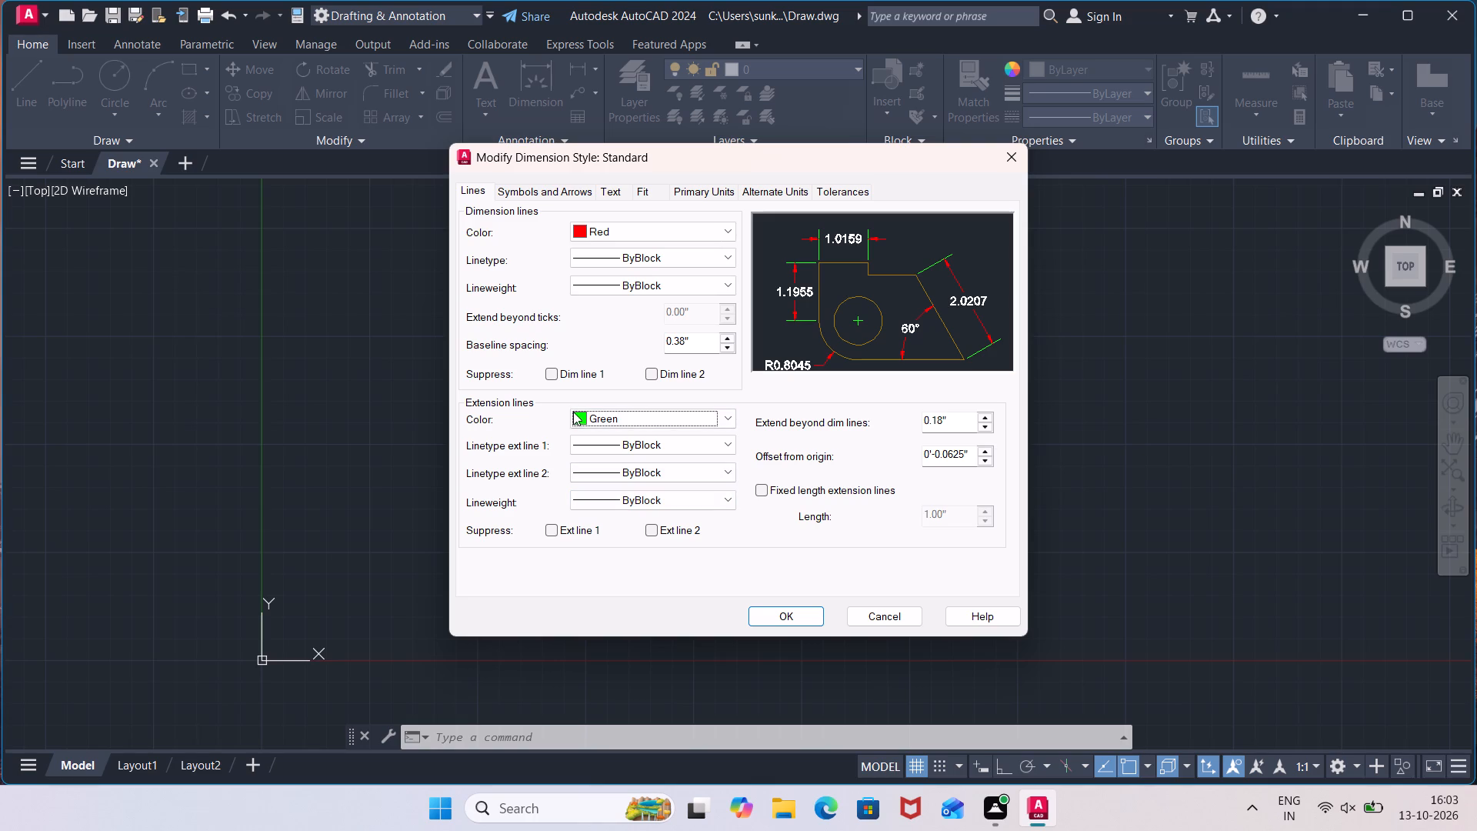
pyautogui.click(575, 416)
pyautogui.click(581, 463)
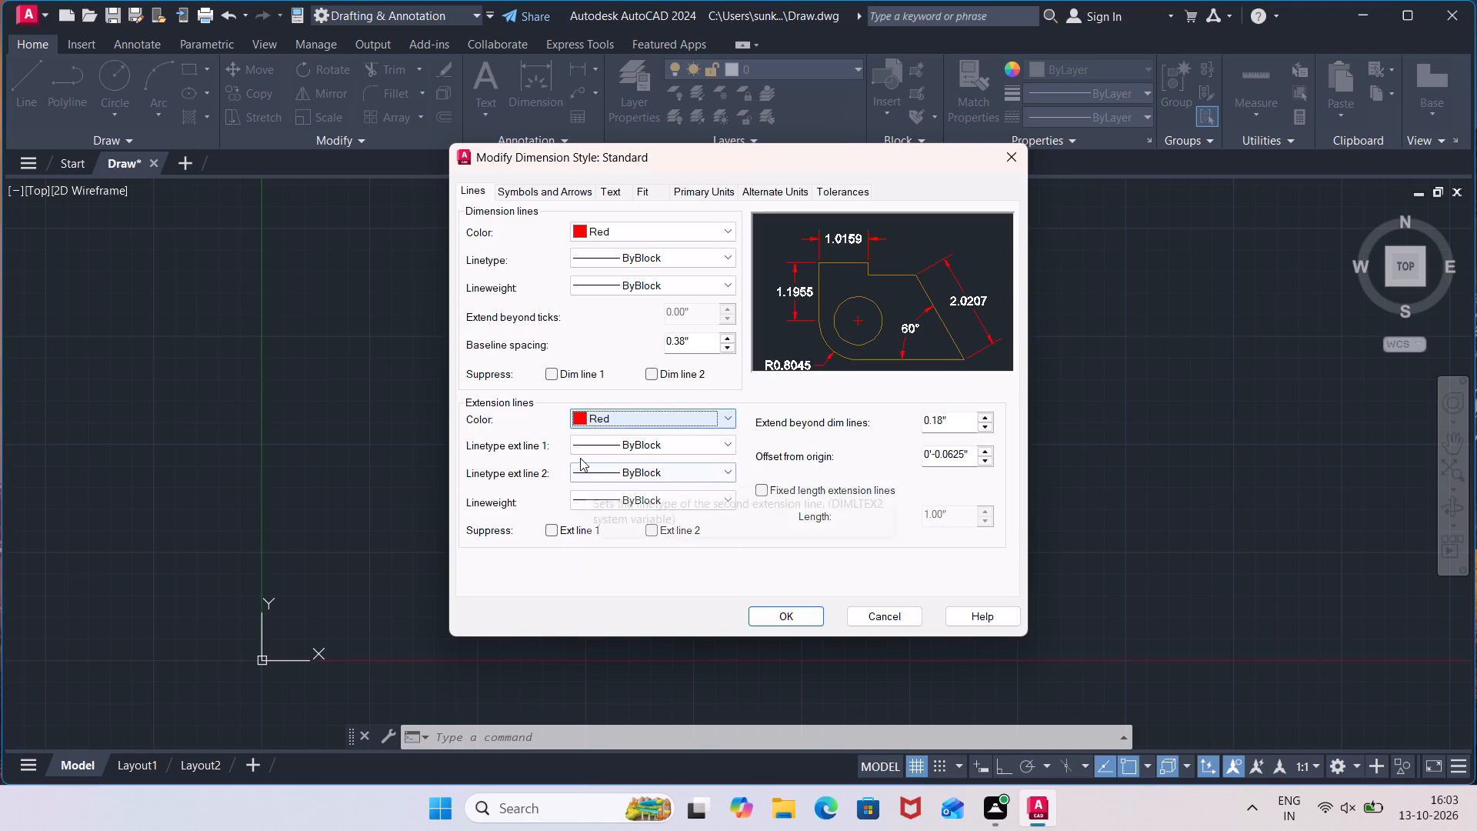
pyautogui.click(582, 222)
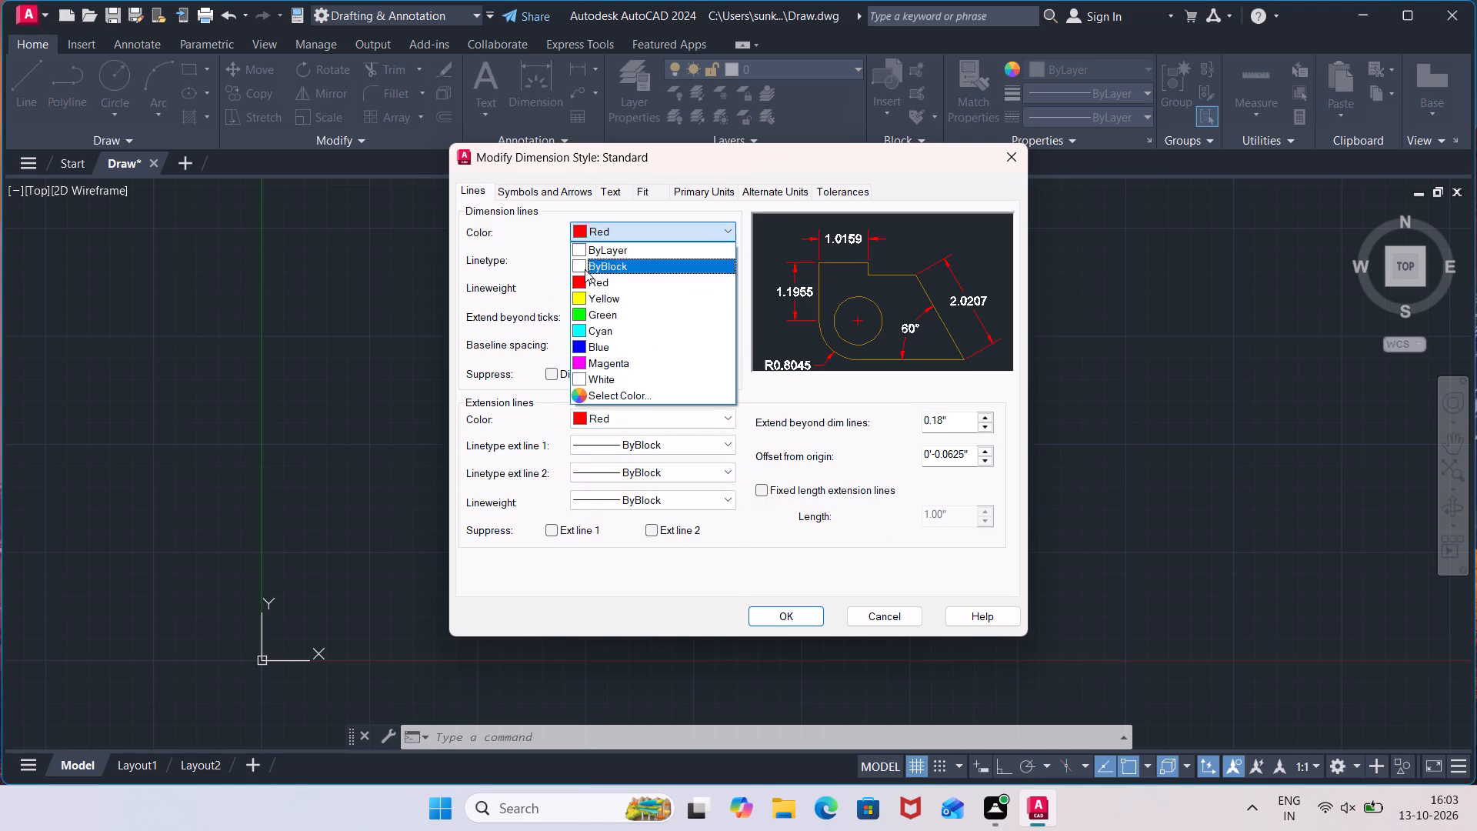
pyautogui.click(602, 312)
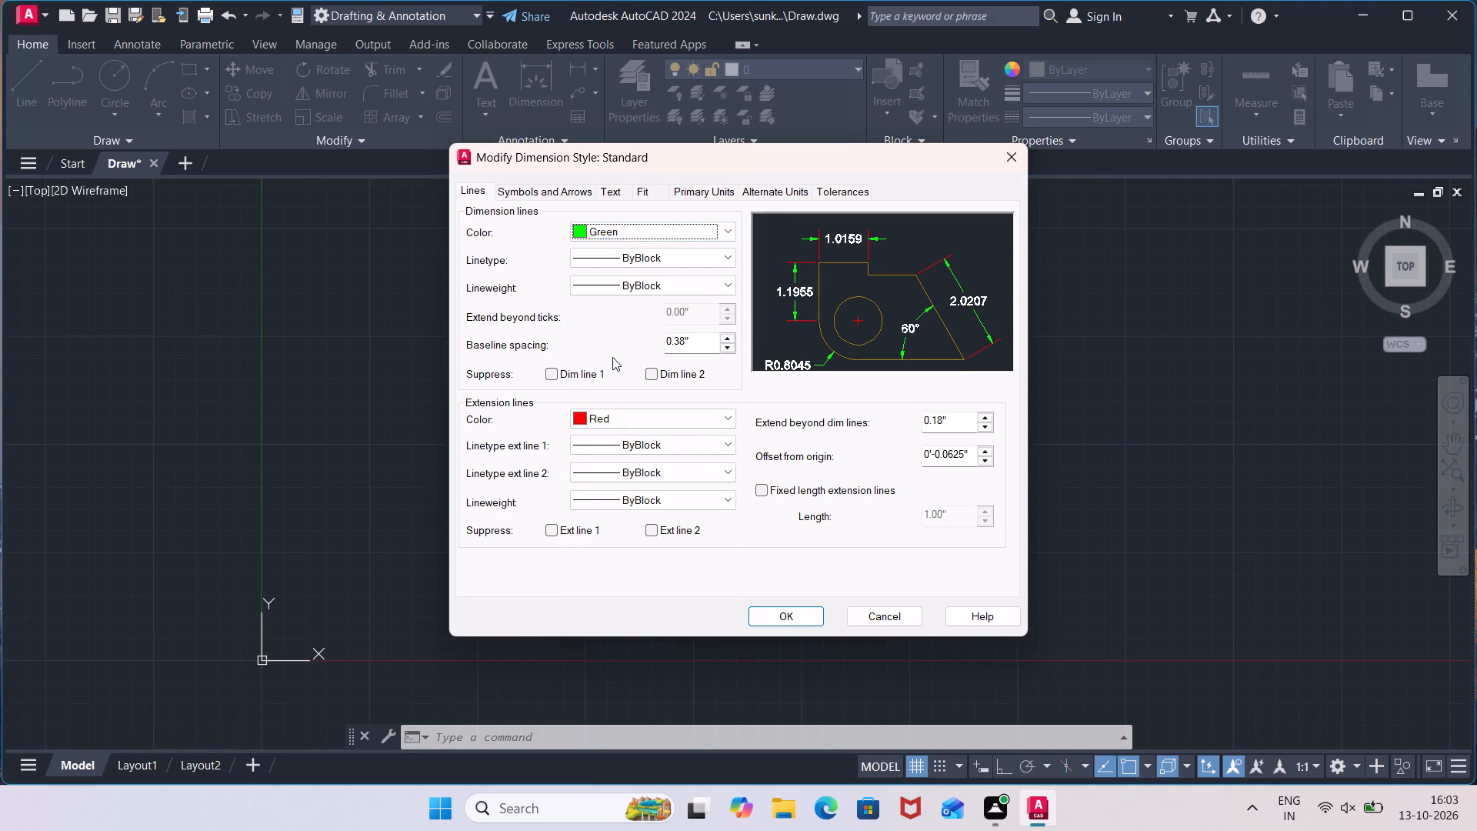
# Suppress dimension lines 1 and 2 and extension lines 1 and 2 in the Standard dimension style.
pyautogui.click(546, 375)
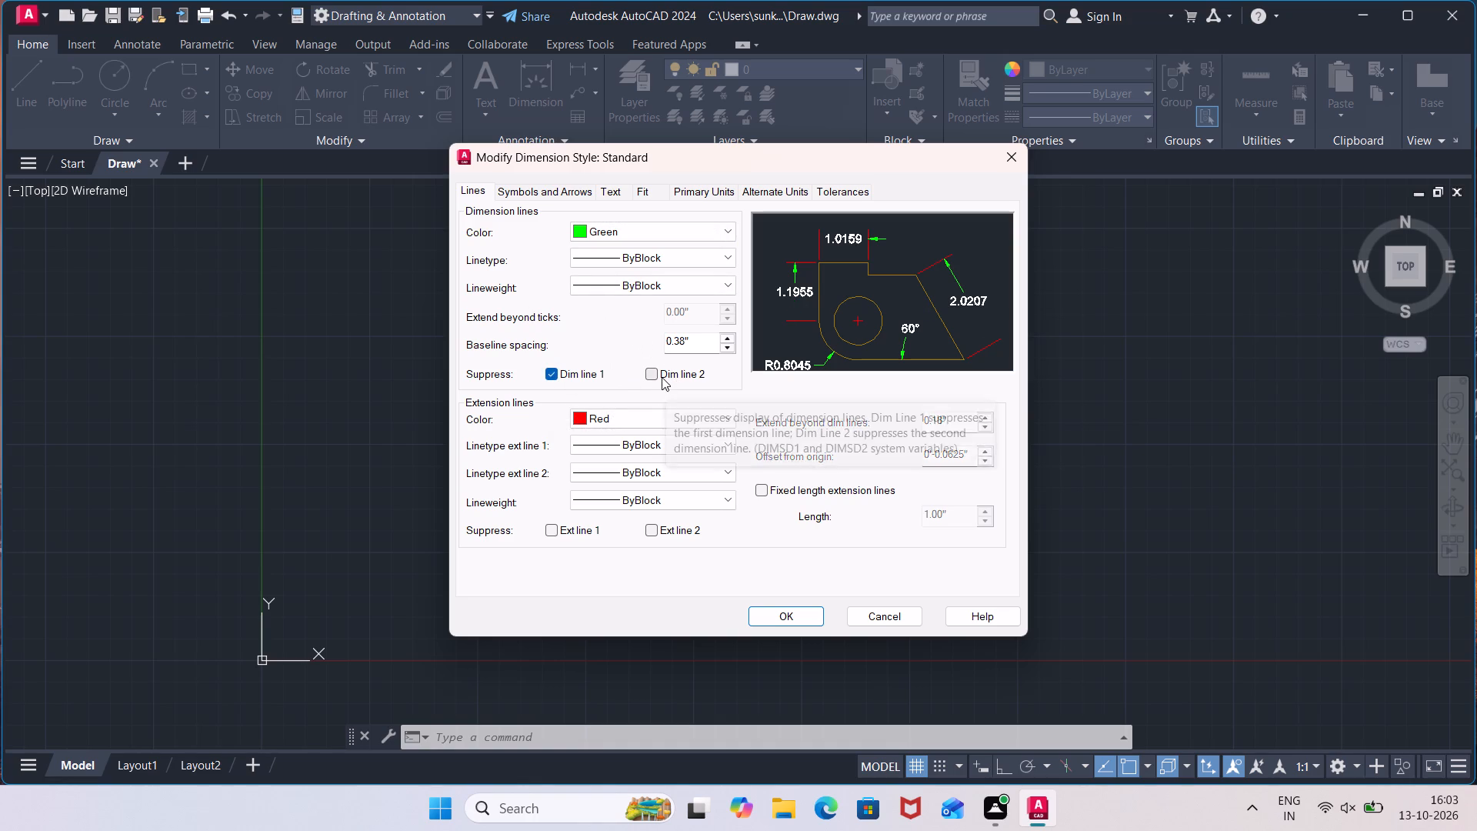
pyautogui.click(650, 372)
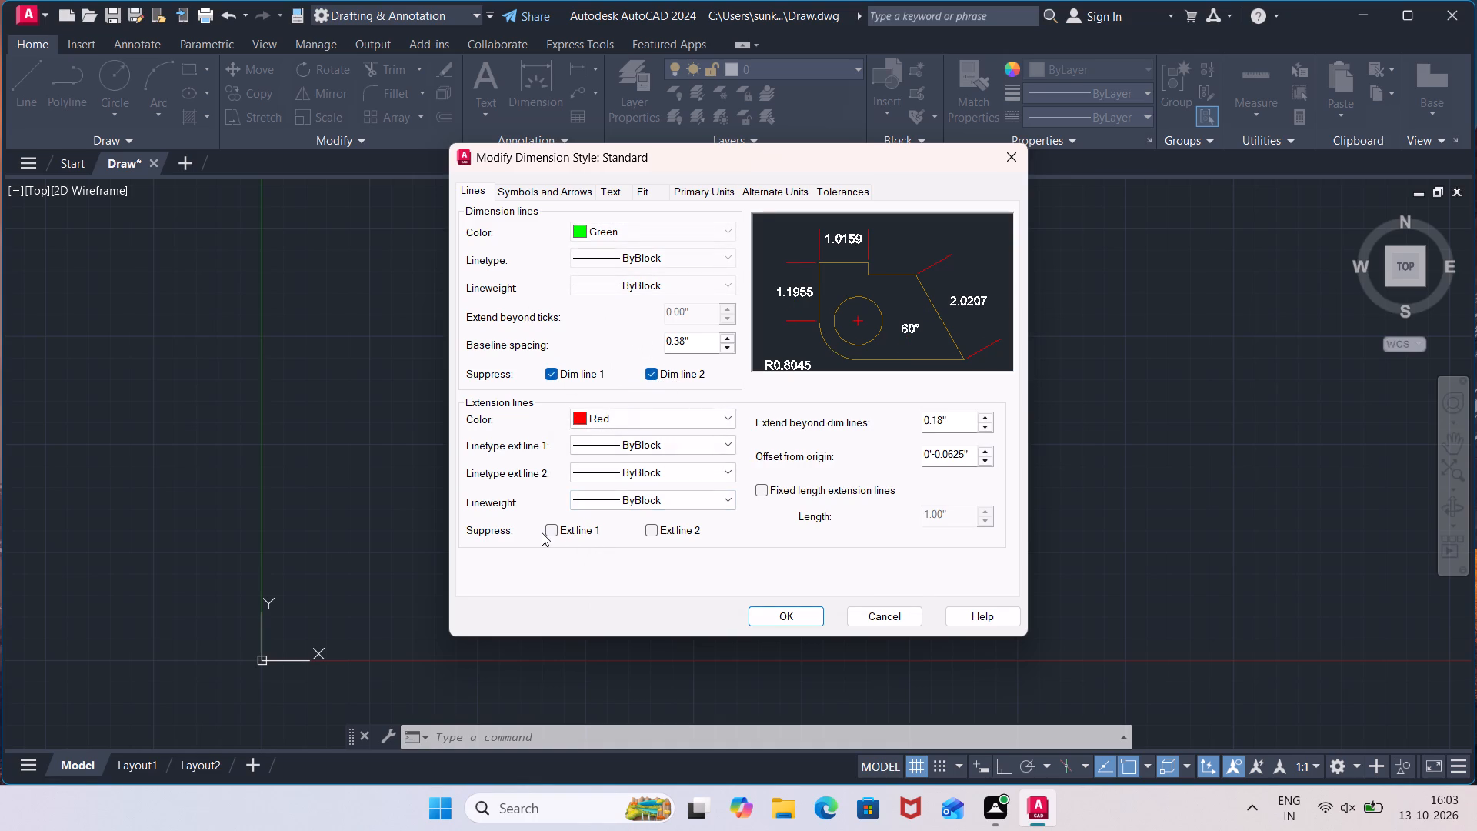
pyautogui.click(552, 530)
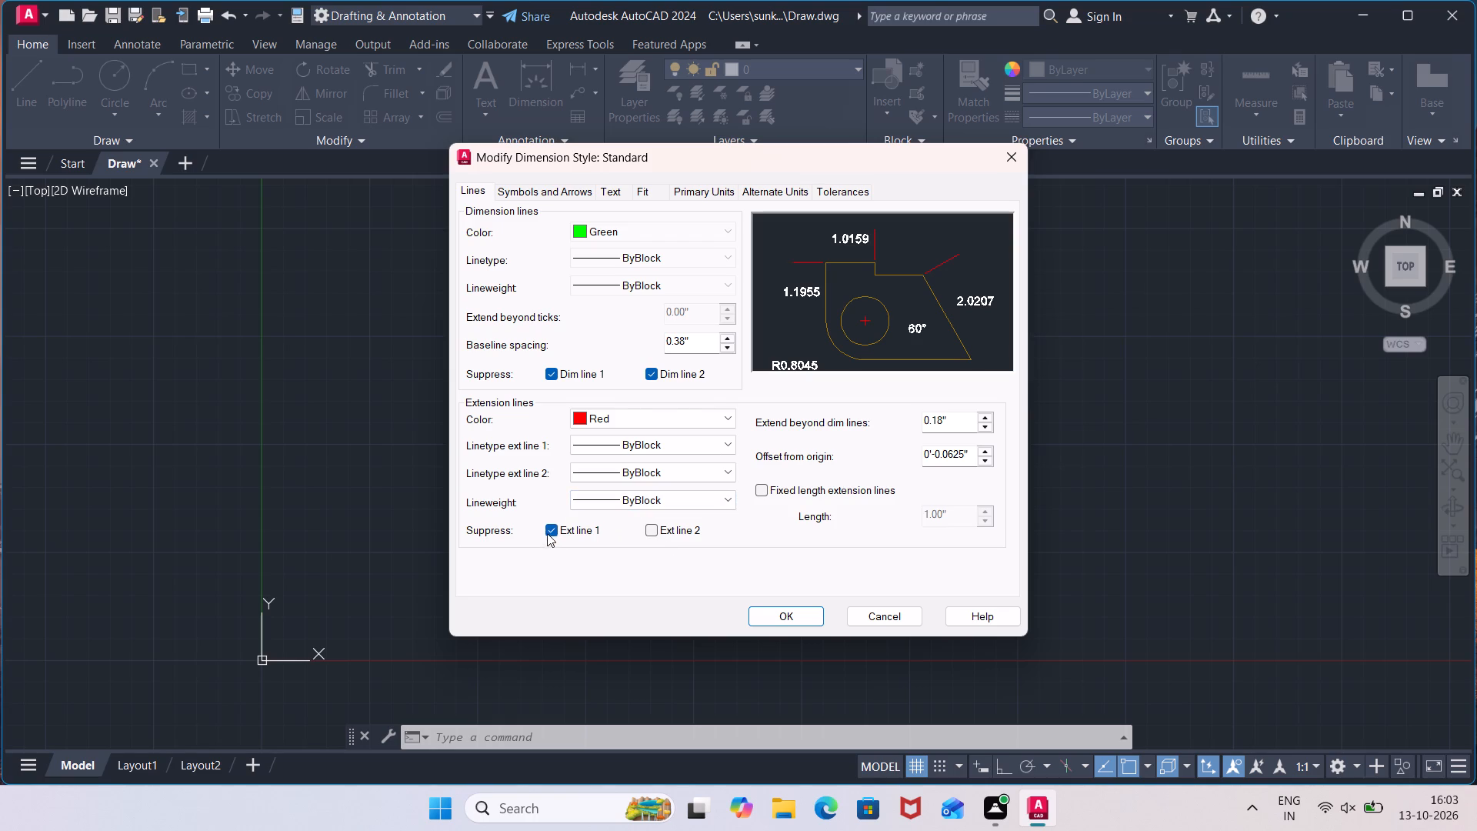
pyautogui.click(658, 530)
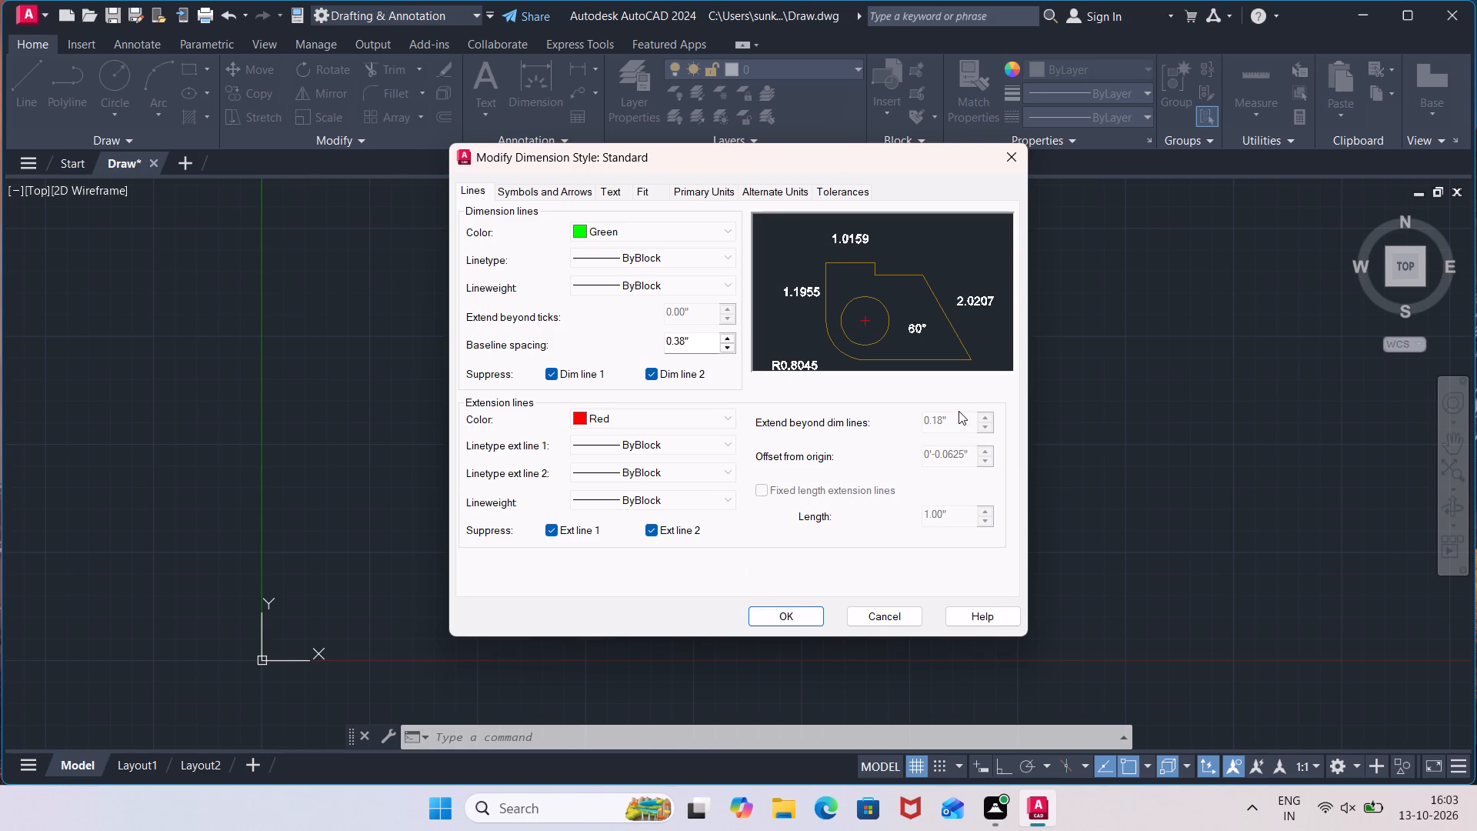
# Set the dimension style's arrow size to 0.15".
pyautogui.click(583, 192)
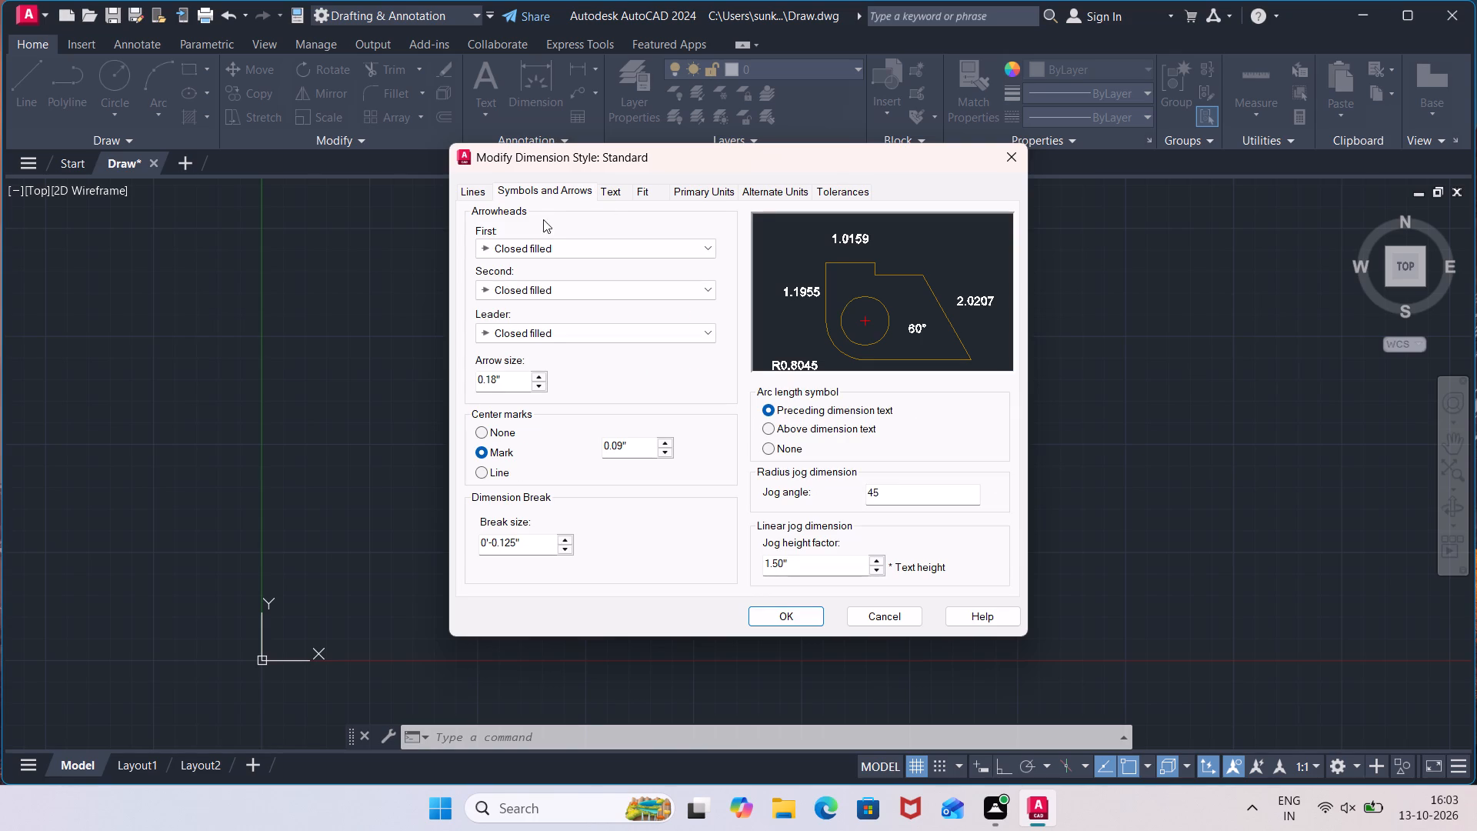
pyautogui.click(503, 384)
pyautogui.press('BackSpace')
pyautogui.press('BackSpace')
pyautogui.press('5')
pyautogui.hotkey('shift', '"')
pyautogui.press('Return')
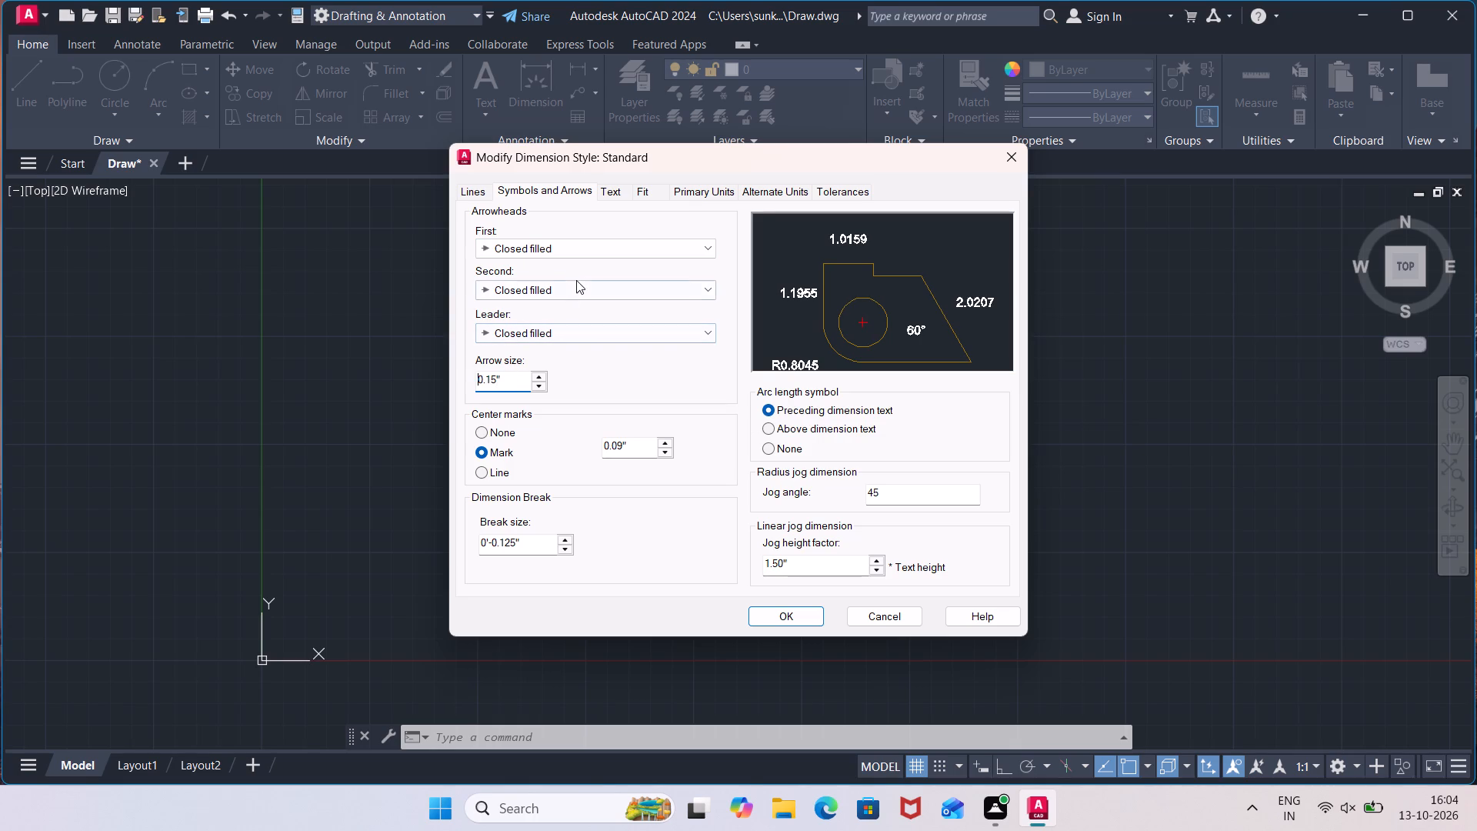
# Set the leader arrowhead to Dot and the first and second arrowheads to Closed blank, and accept the style changes.
pyautogui.click(589, 340)
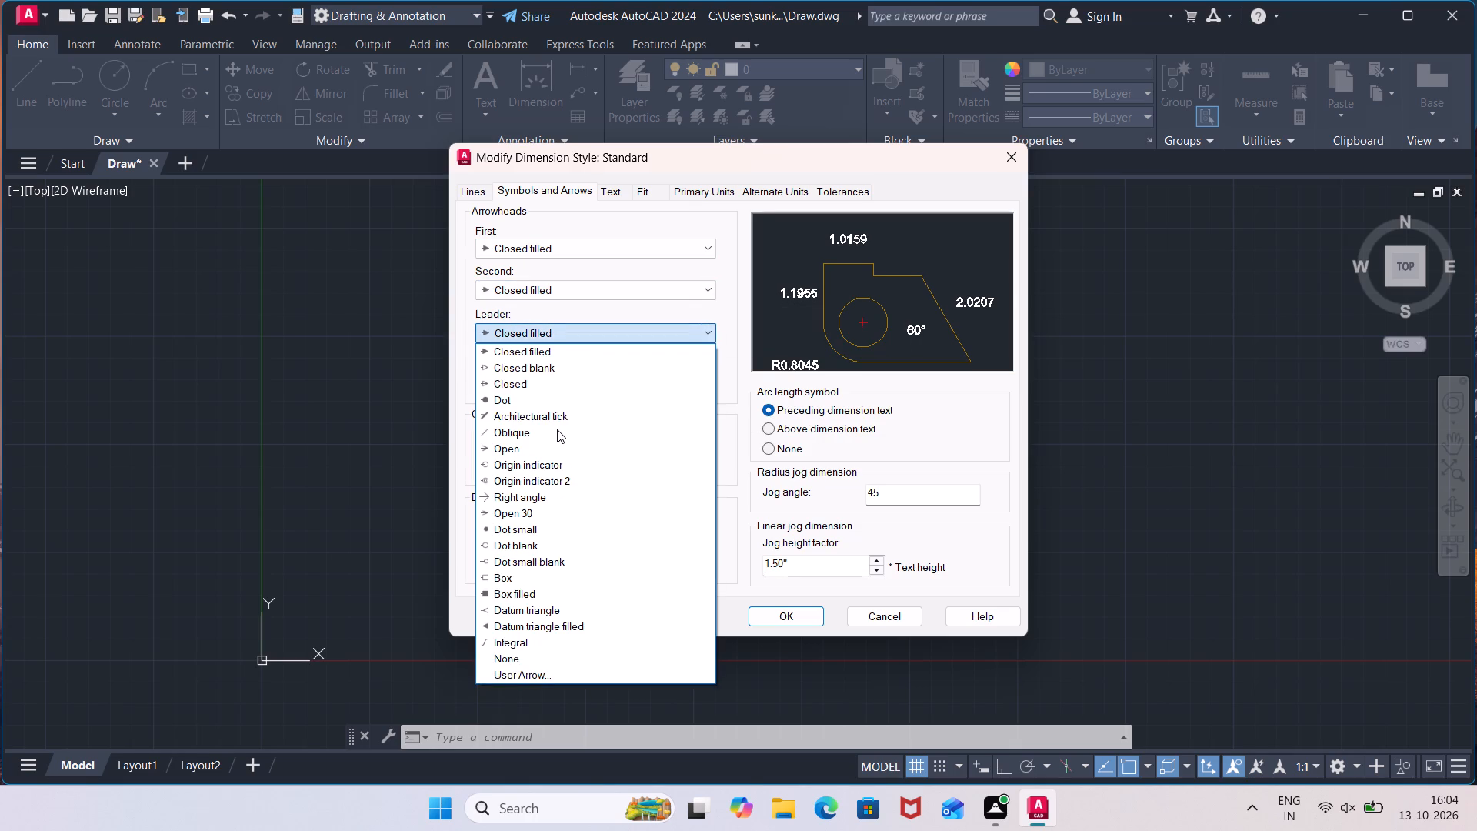
pyautogui.click(552, 406)
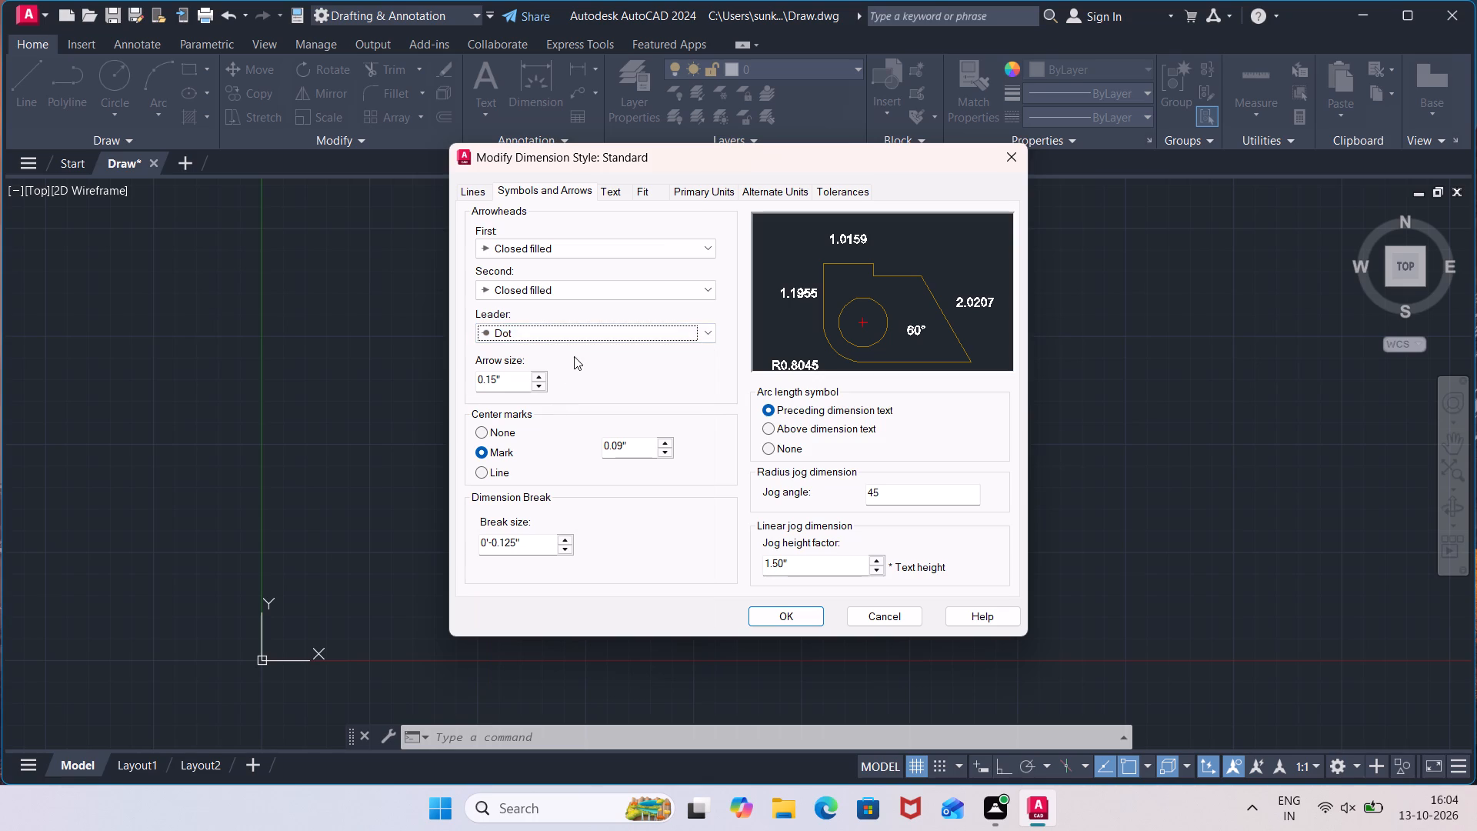
pyautogui.click(592, 291)
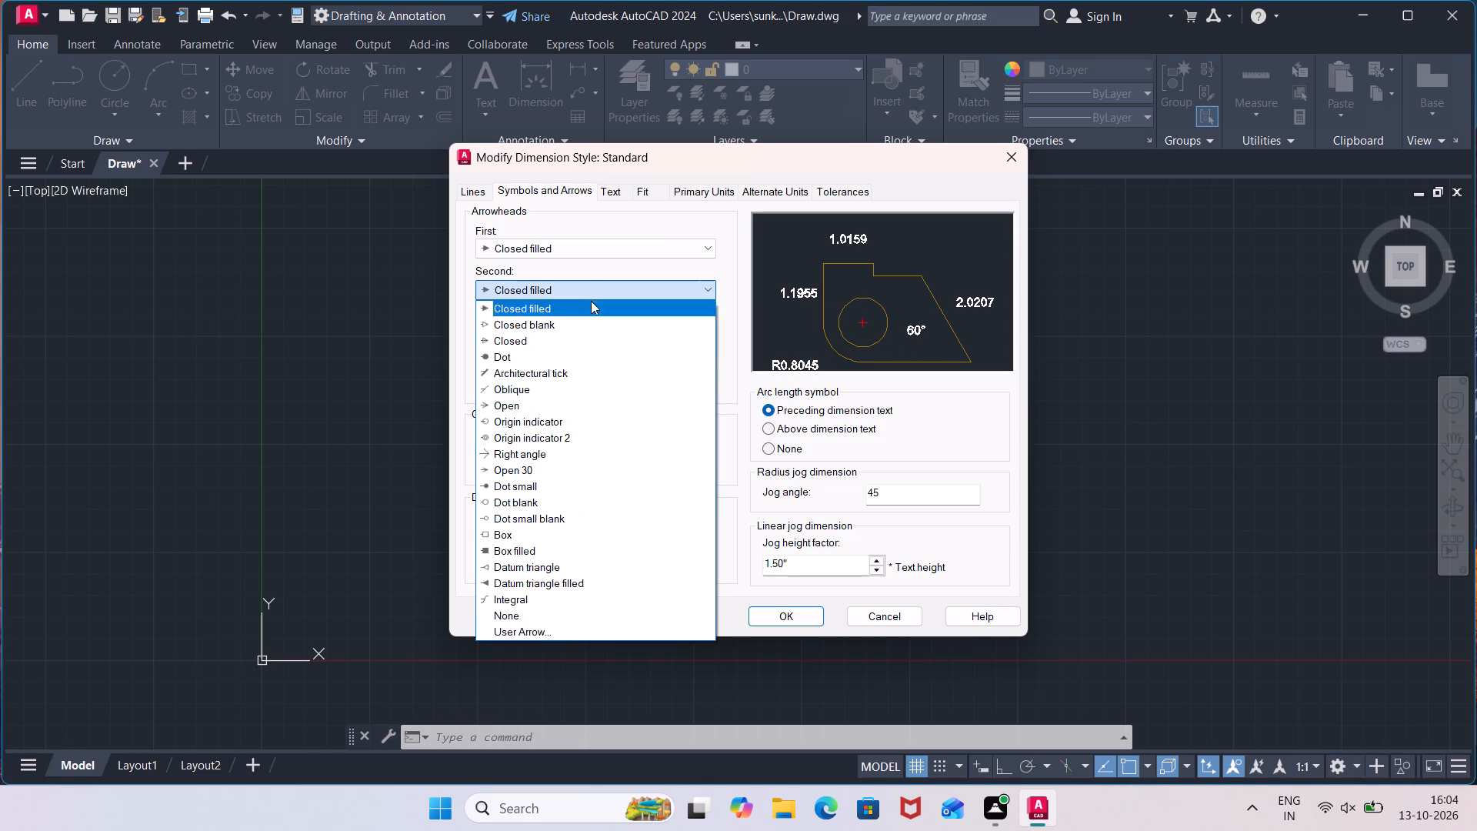
pyautogui.click(586, 332)
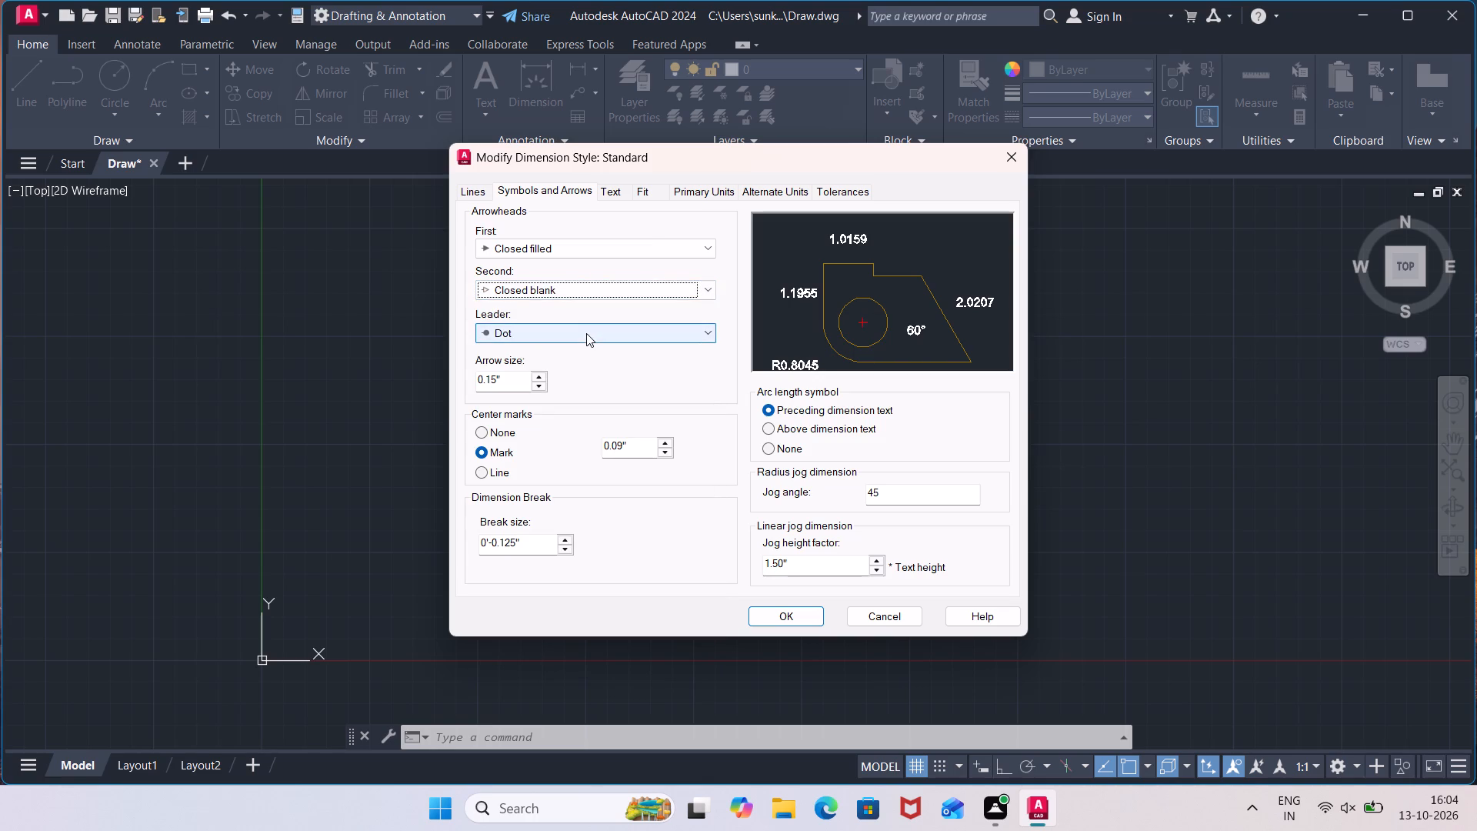
pyautogui.click(647, 242)
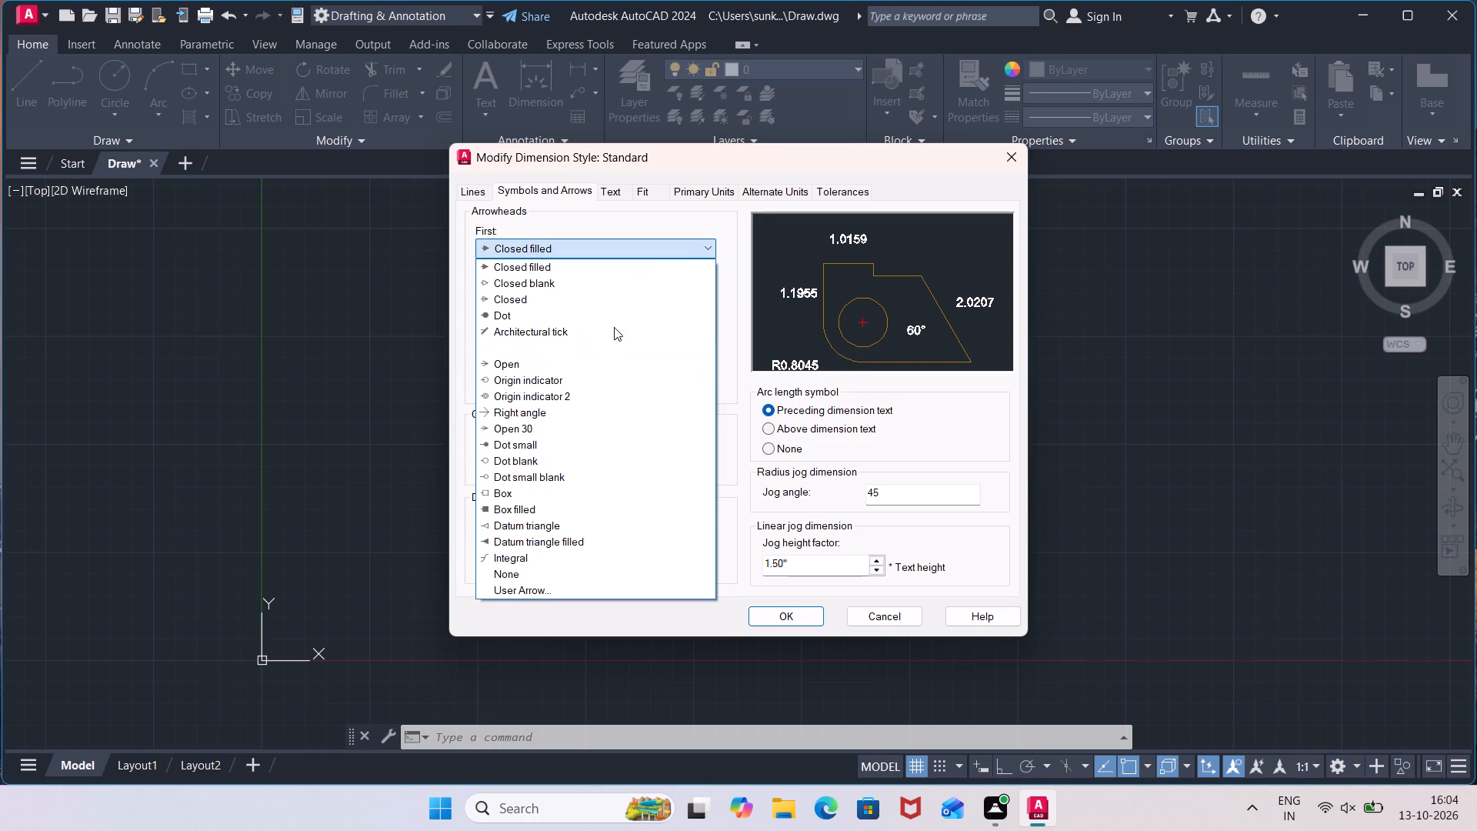
pyautogui.click(614, 284)
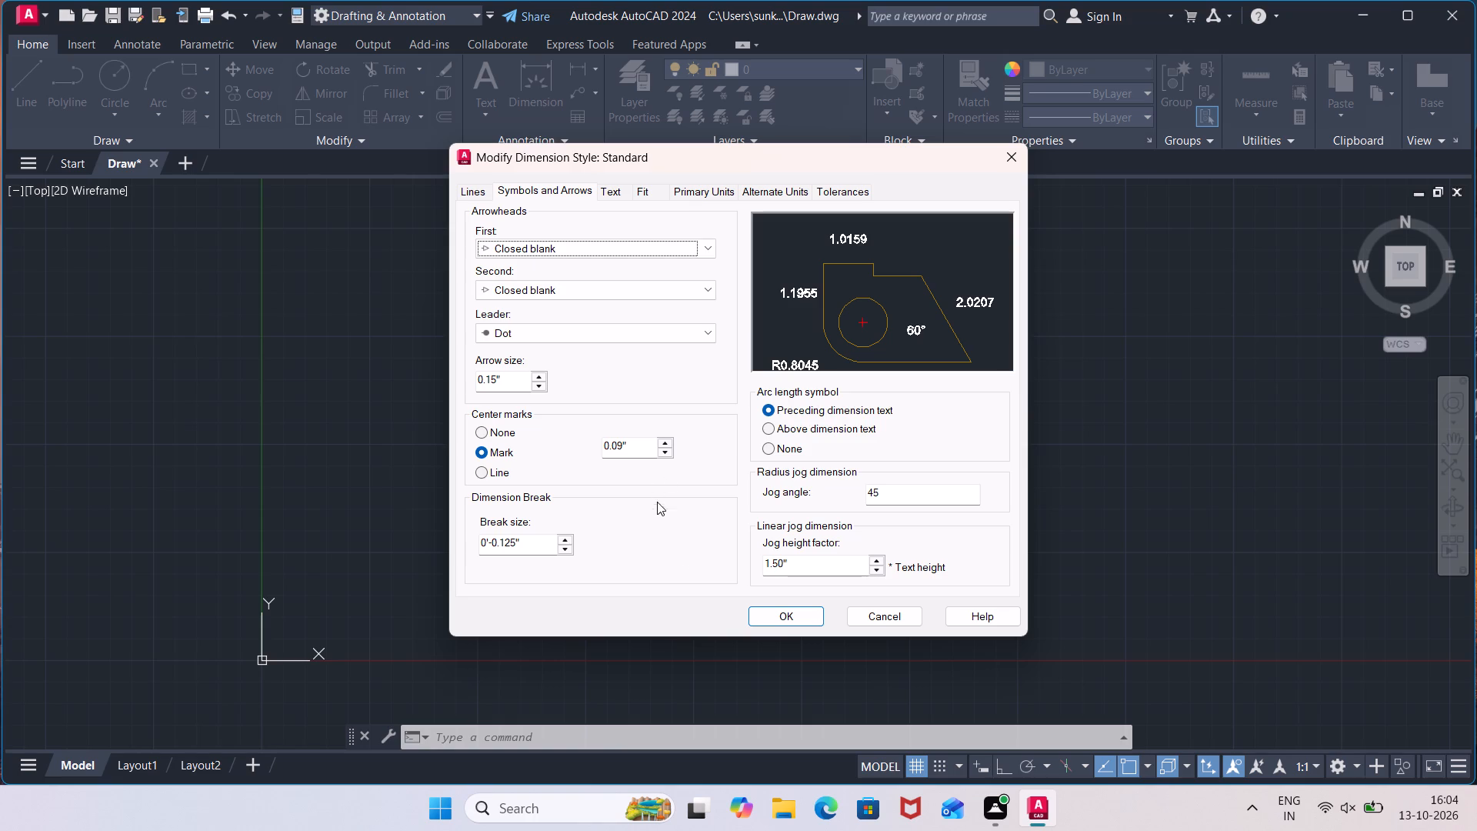
pyautogui.click(798, 609)
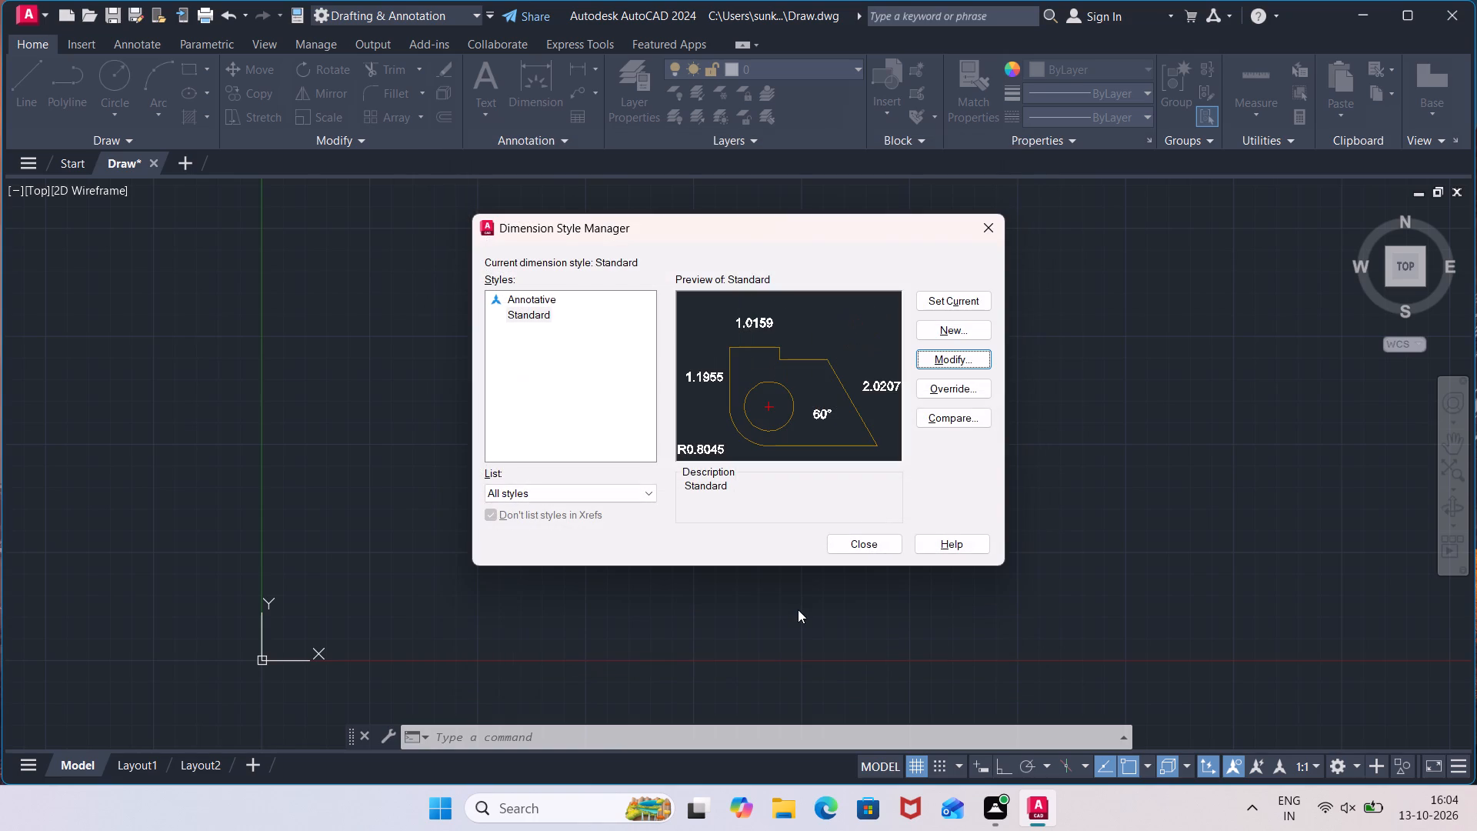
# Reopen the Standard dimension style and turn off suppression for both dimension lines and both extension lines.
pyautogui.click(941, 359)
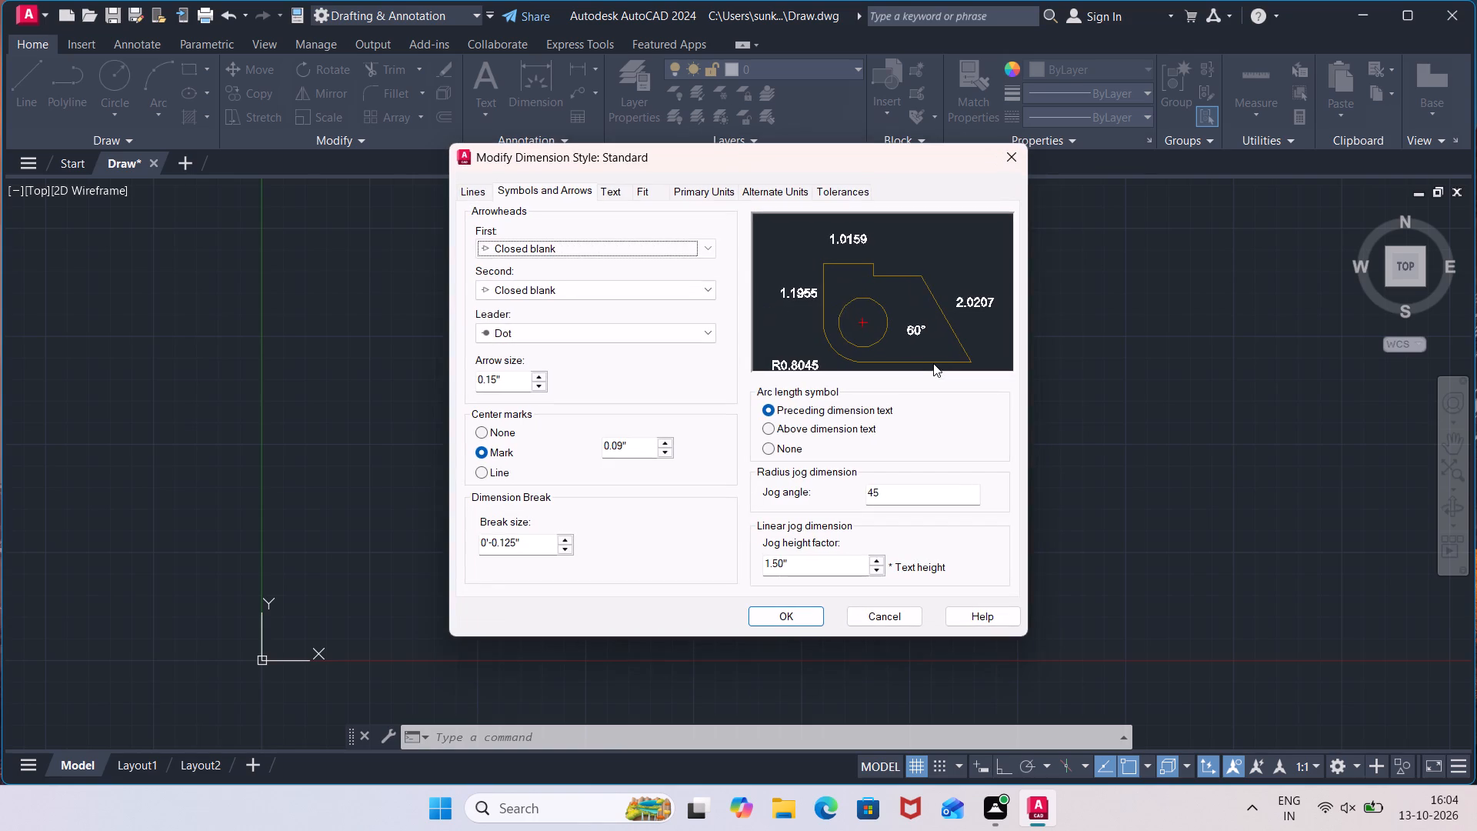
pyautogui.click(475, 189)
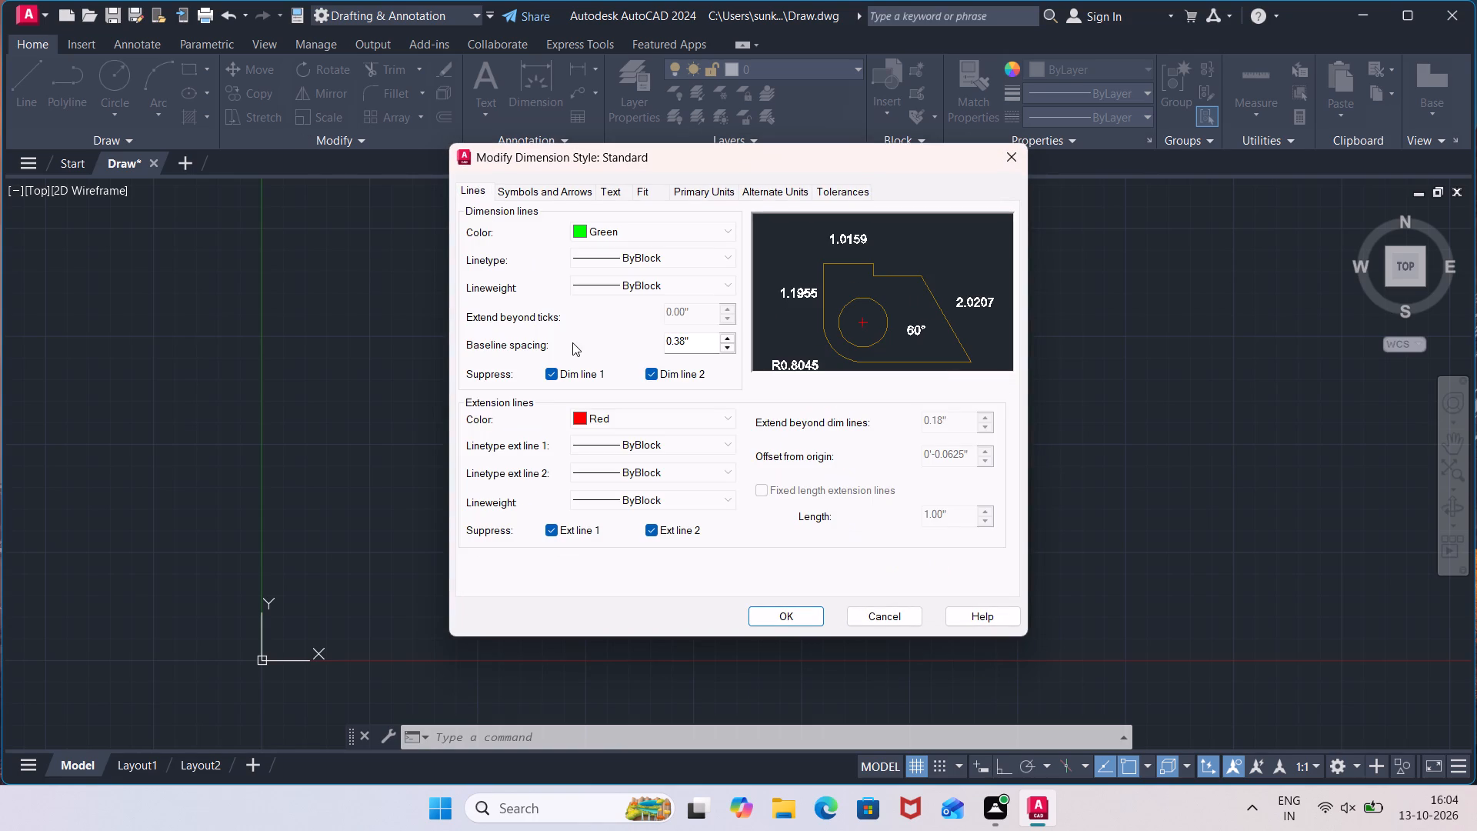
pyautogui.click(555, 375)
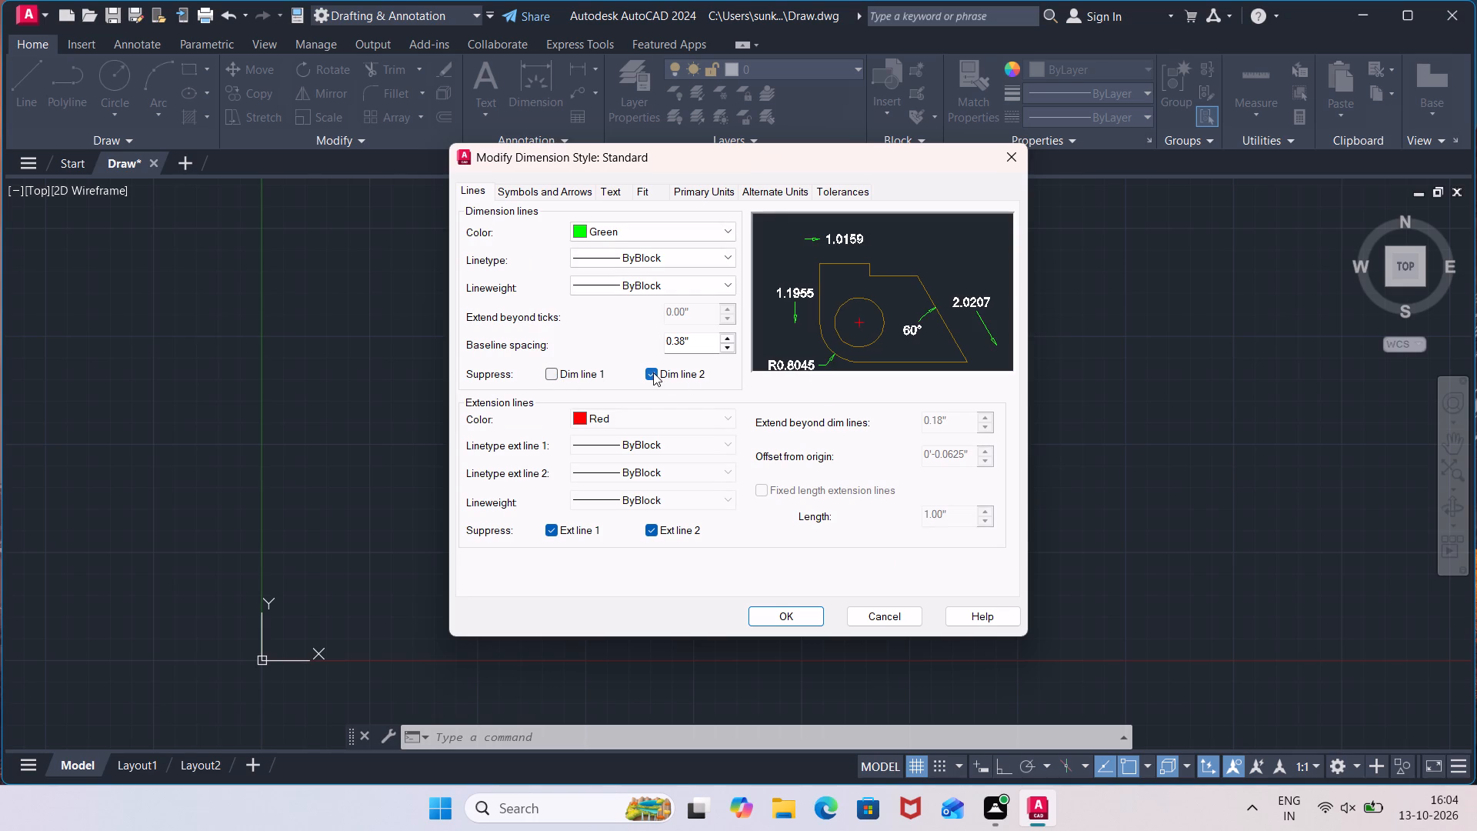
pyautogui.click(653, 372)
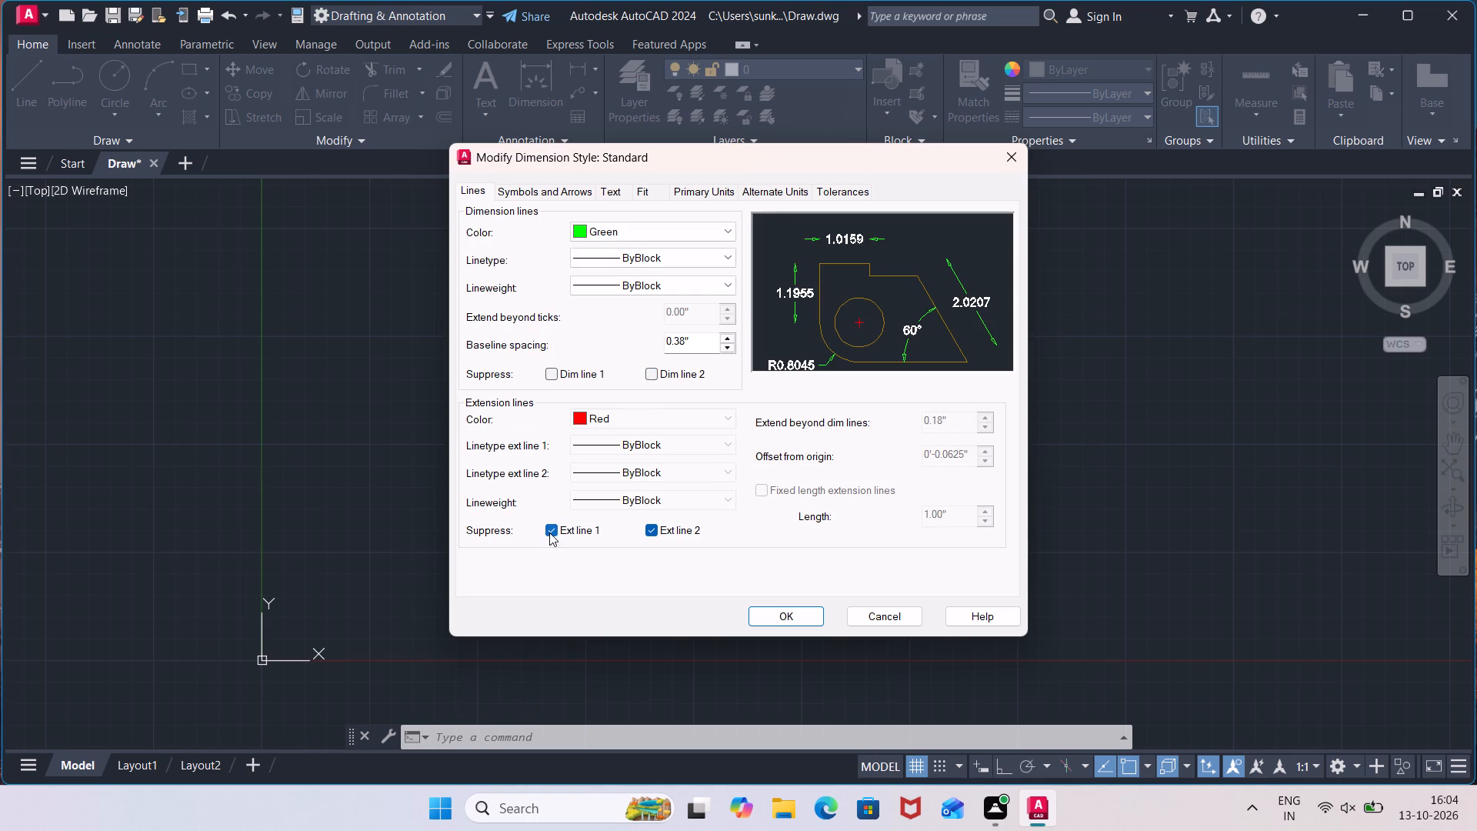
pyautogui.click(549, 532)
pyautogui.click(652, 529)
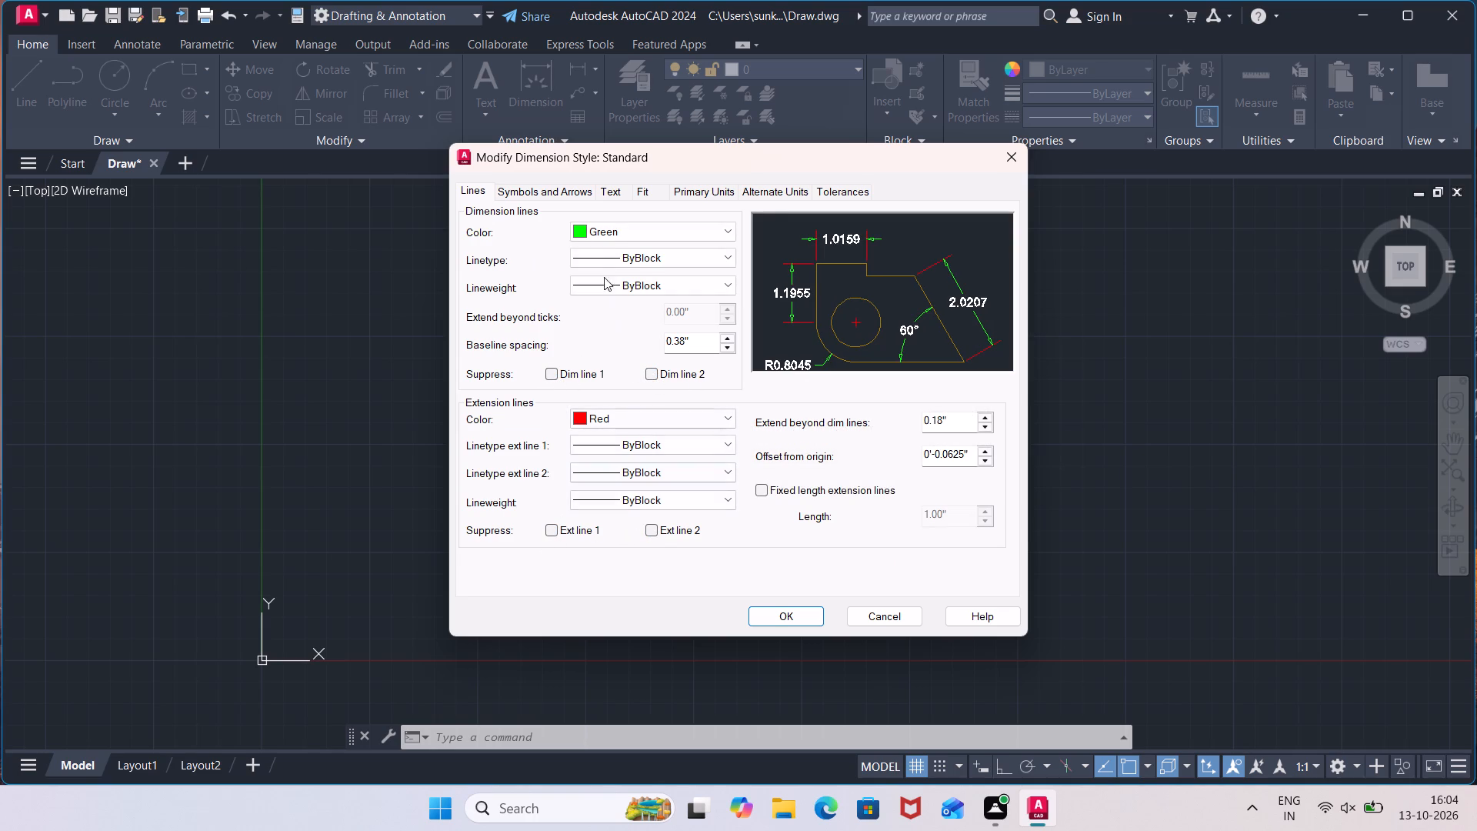
# Set the Standard dimension style's text height to 6".
pyautogui.click(605, 187)
pyautogui.click(690, 325)
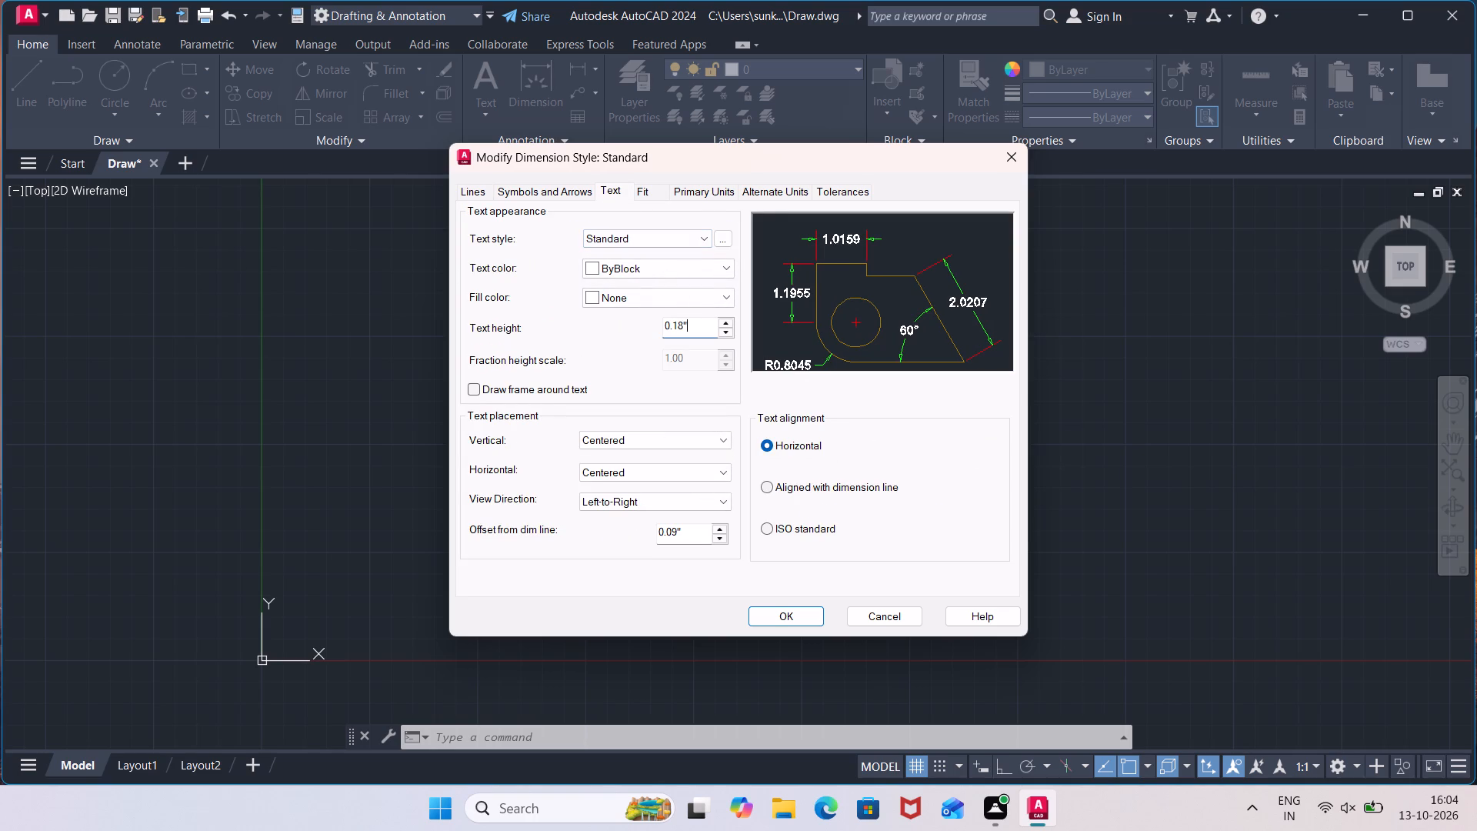
pyautogui.press('BackSpace')
pyautogui.press('BackSpace')
pyautogui.press('BackSpace')
pyautogui.press('BackSpace')
pyautogui.press('BackSpace')
pyautogui.press('BackSpace')
pyautogui.press('BackSpace')
pyautogui.press('BackSpace')
pyautogui.press('BackSpace')
pyautogui.press('BackSpace')
pyautogui.press('BackSpace')
pyautogui.press('8')
pyautogui.press('BackSpace')
pyautogui.write('6"')
pyautogui.press('Return')
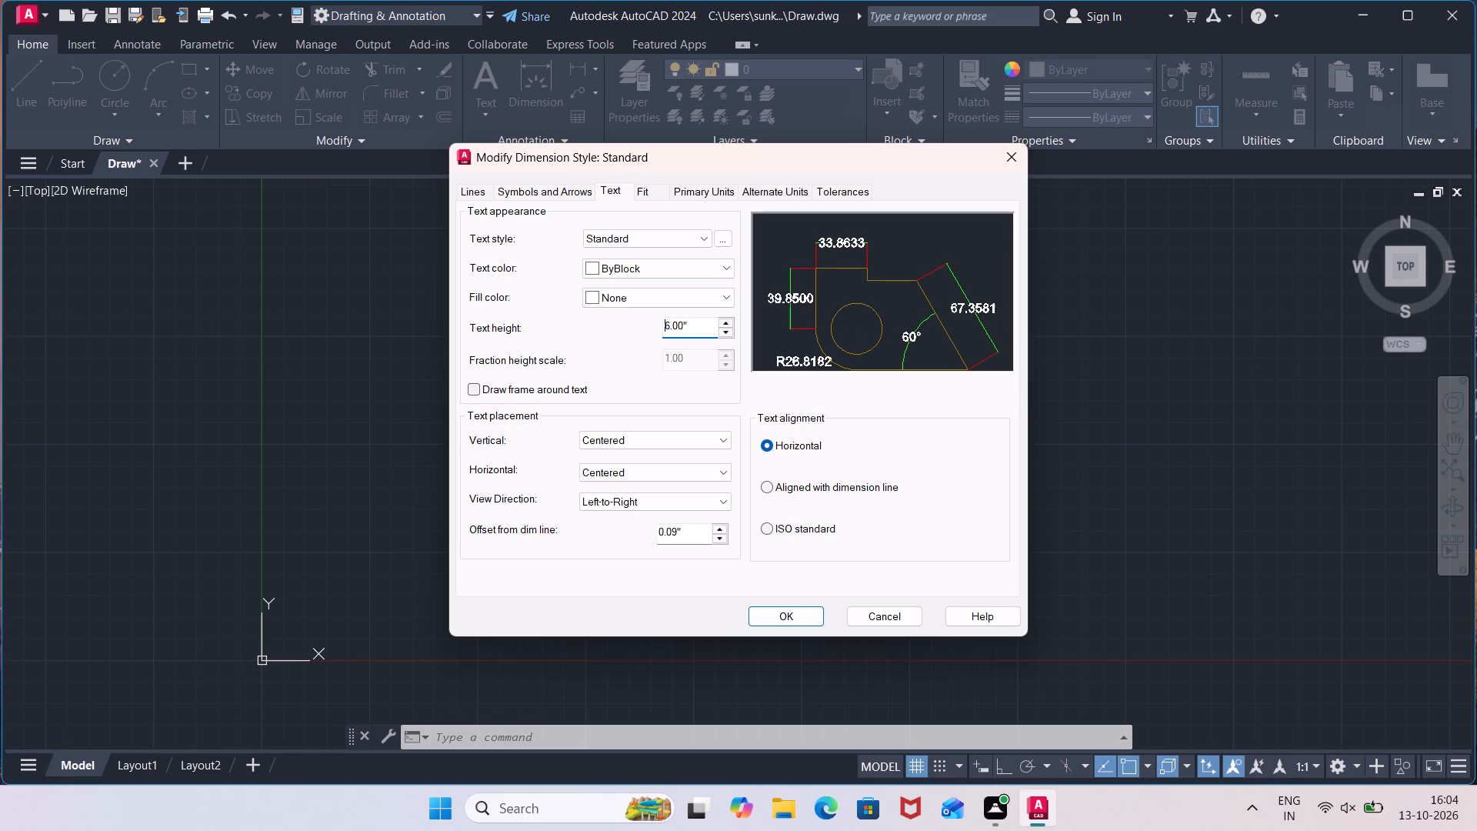
# Set the Standard dimension style's text color to Magenta.
pyautogui.click(595, 269)
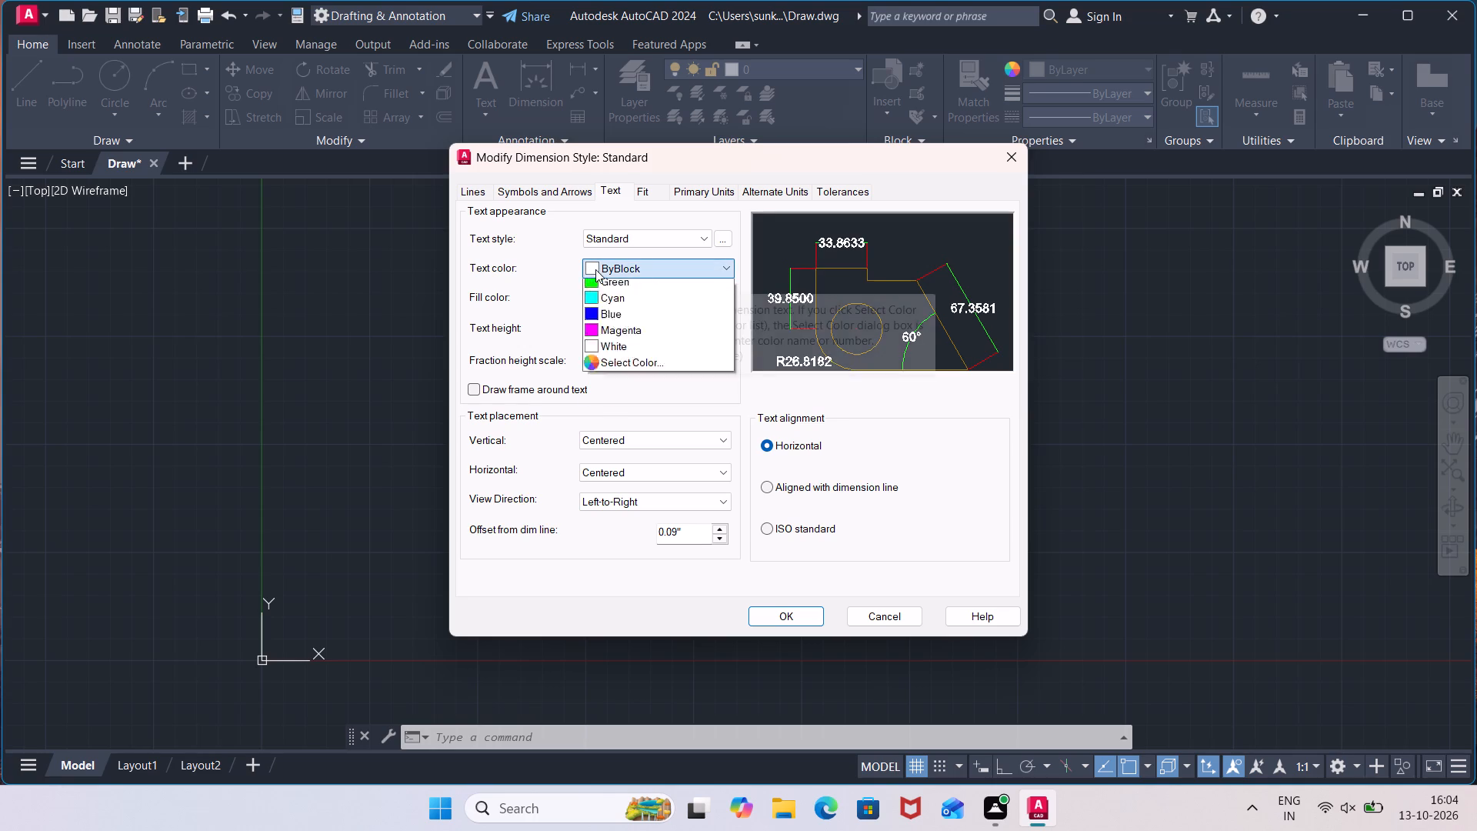
pyautogui.click(608, 395)
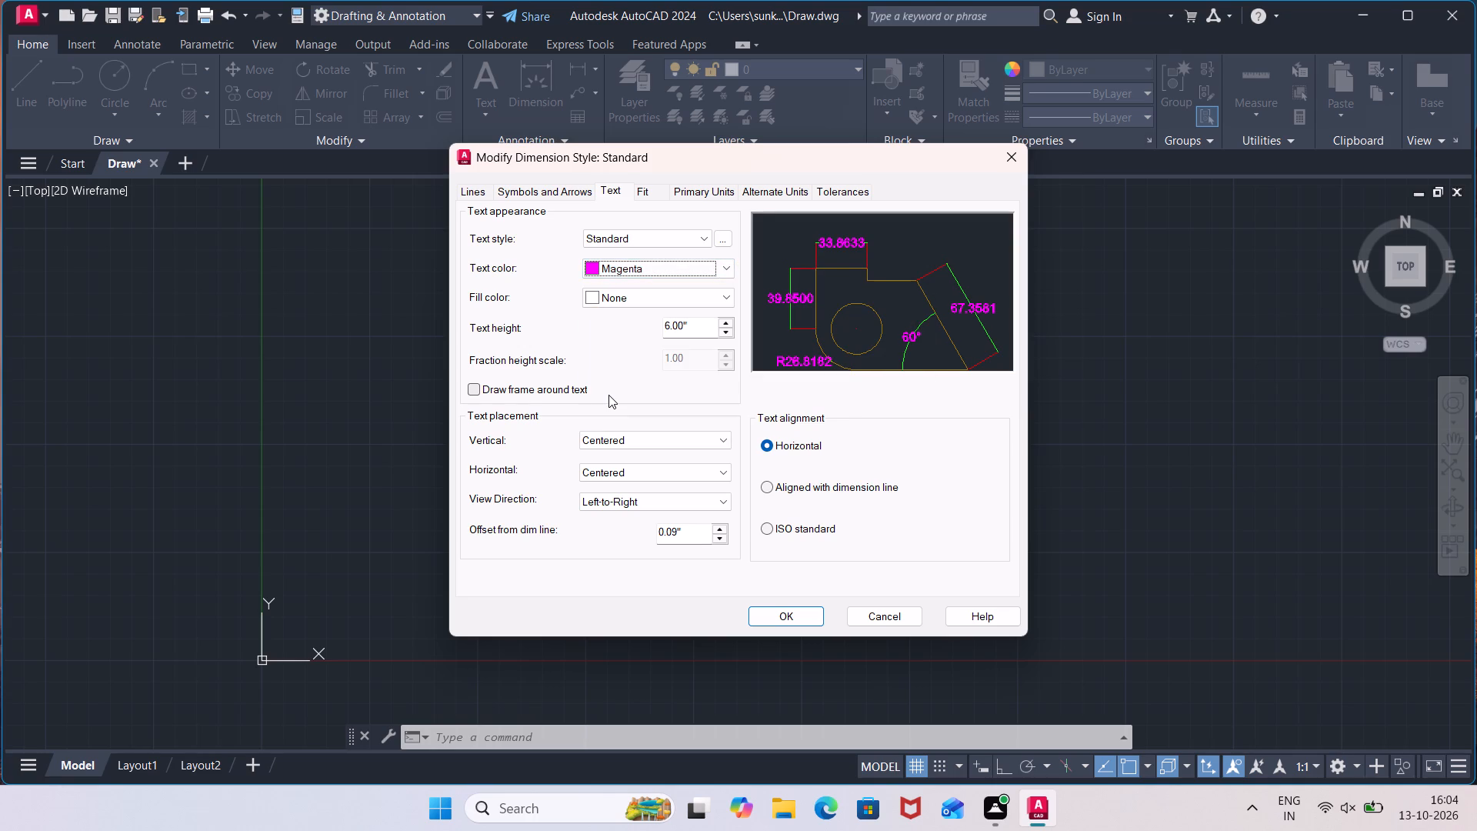
# Change the Standard text style's font to italic8.shx, apply it and return to the dimension style settings.
pyautogui.click(725, 243)
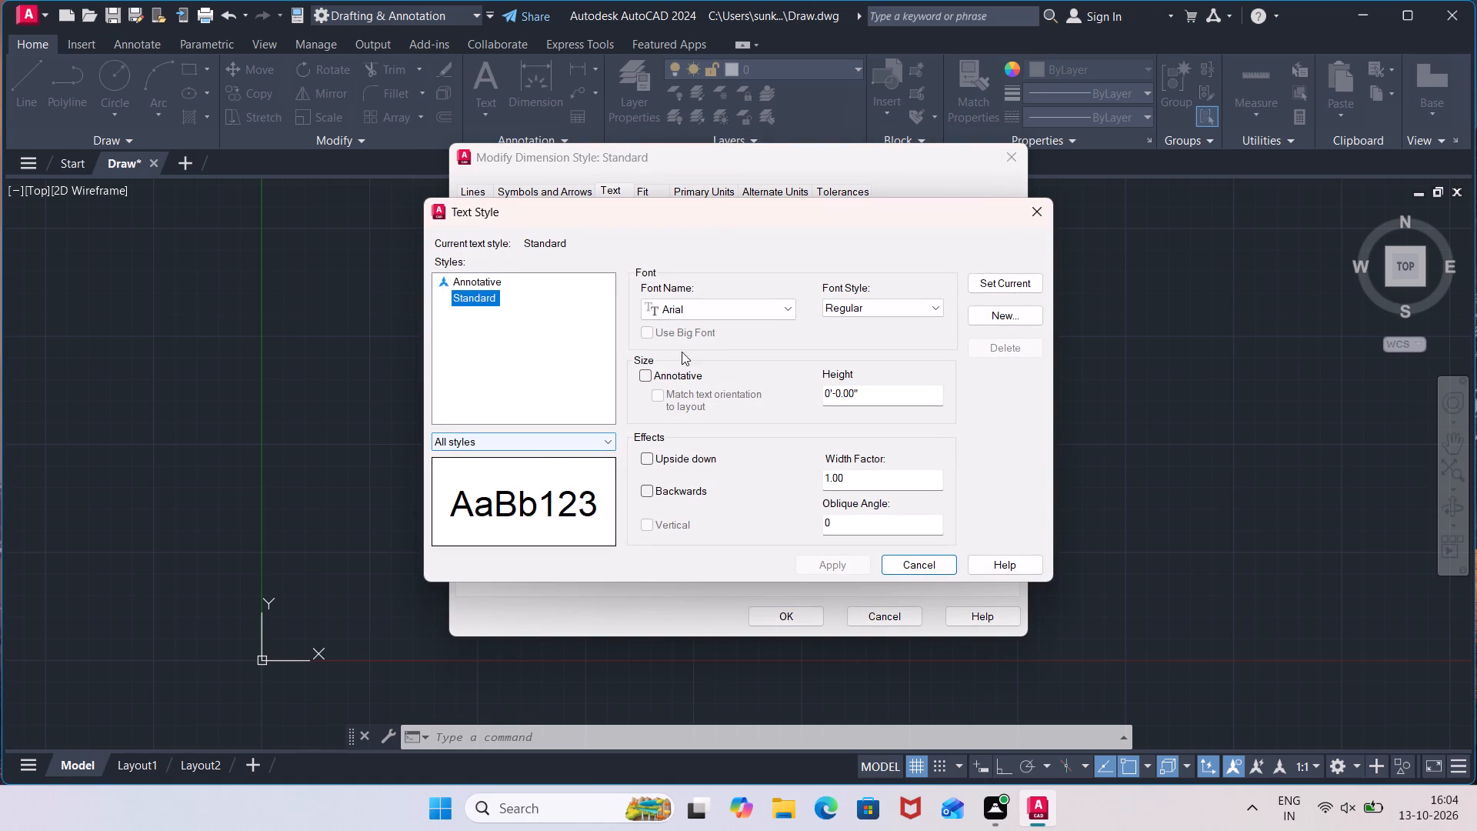
pyautogui.click(786, 309)
pyautogui.scroll(-8, 800, 469)
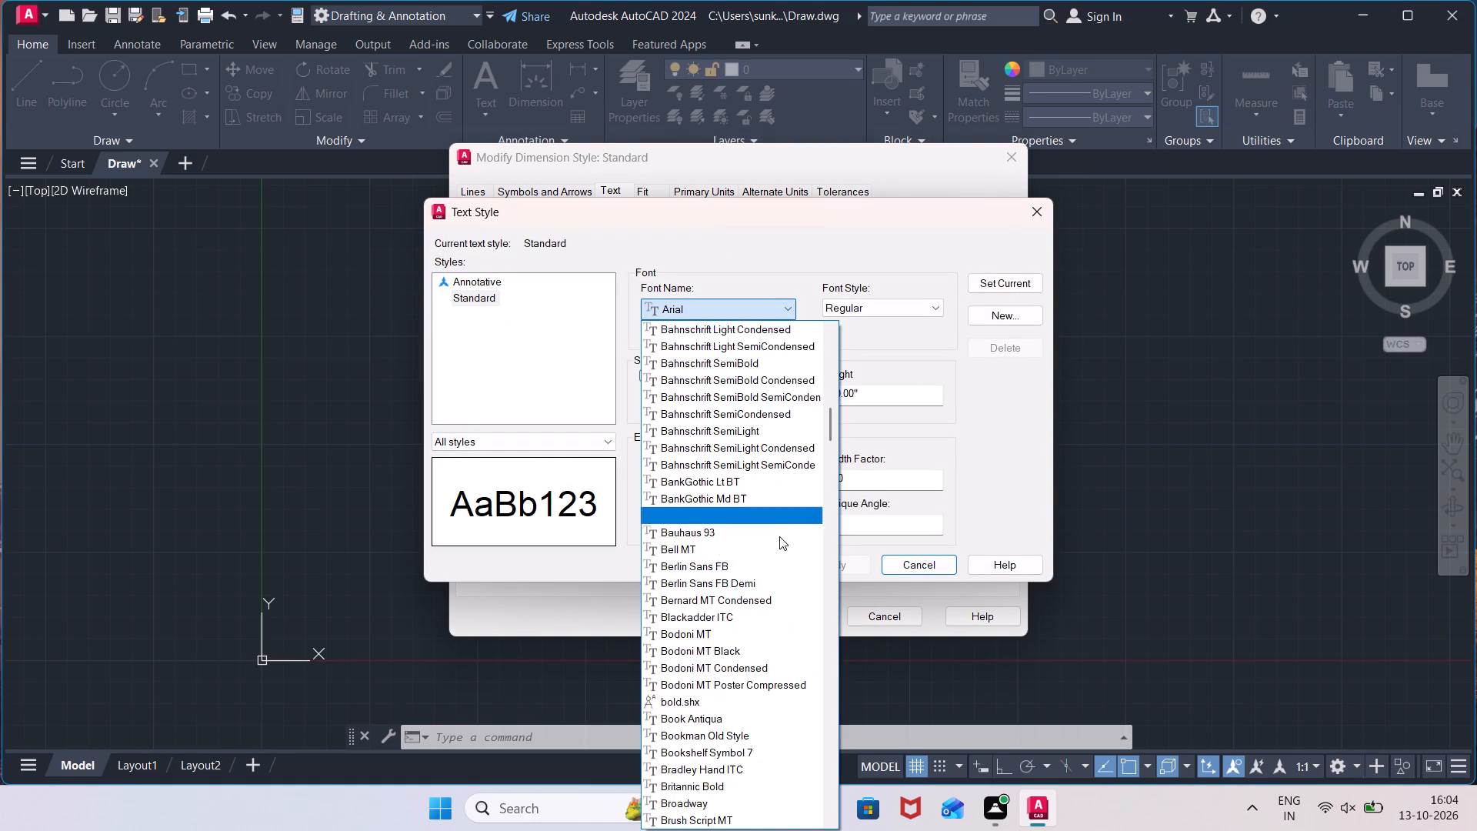
pyautogui.scroll(-20, 779, 536)
pyautogui.scroll(-15, 779, 536)
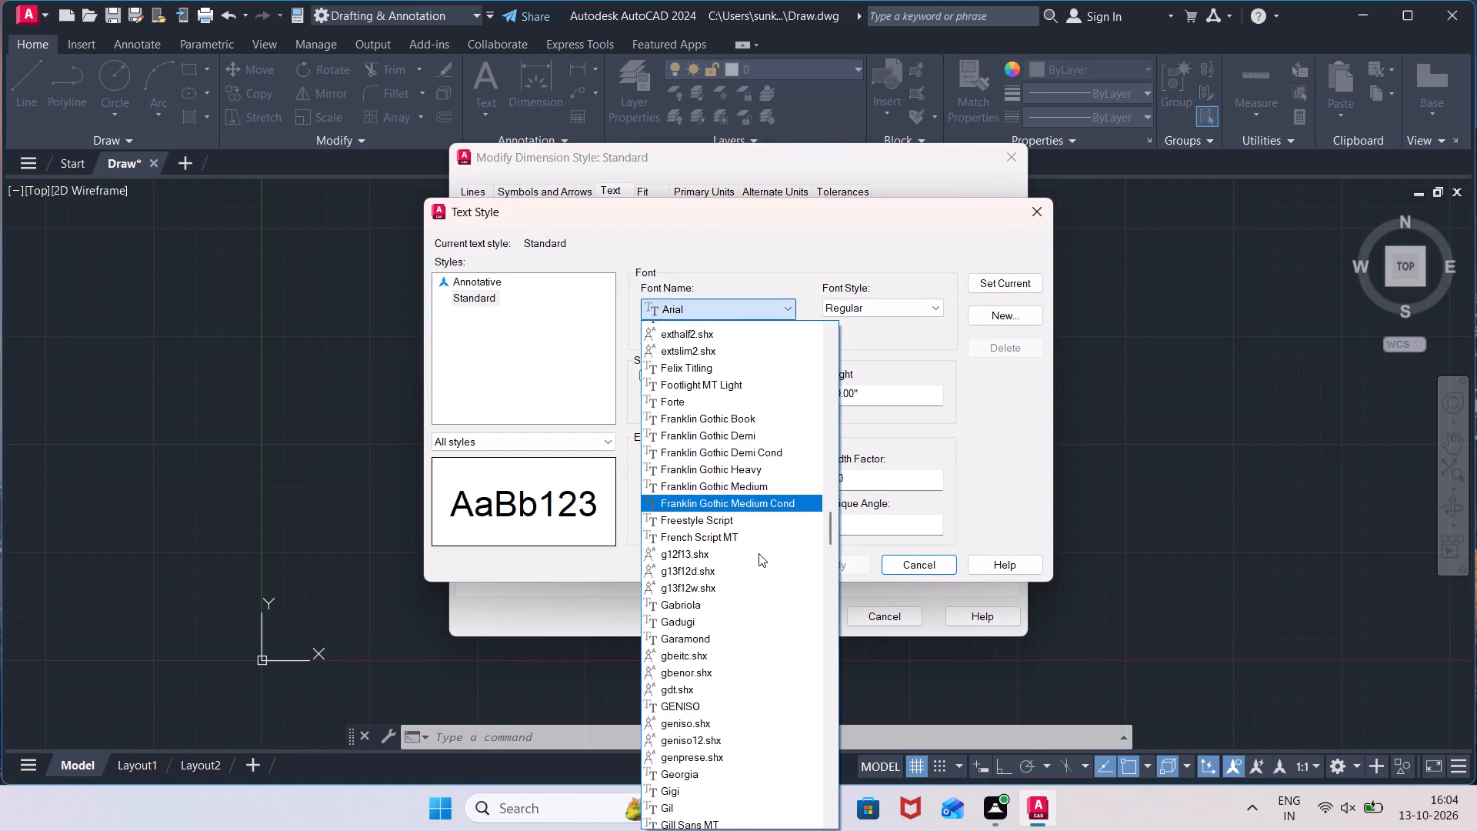
pyautogui.scroll(-8, 759, 553)
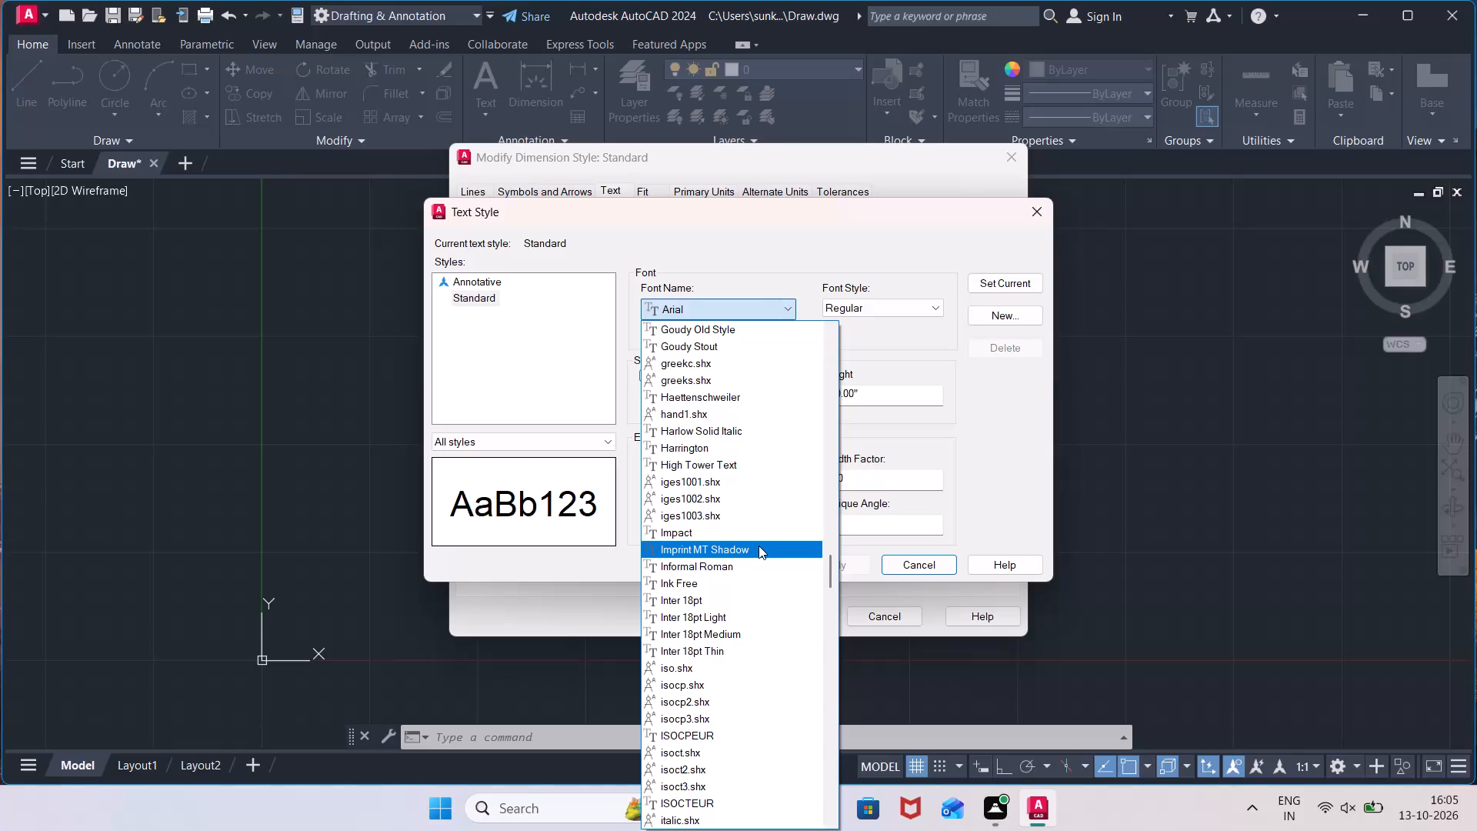
pyautogui.scroll(-2, 759, 546)
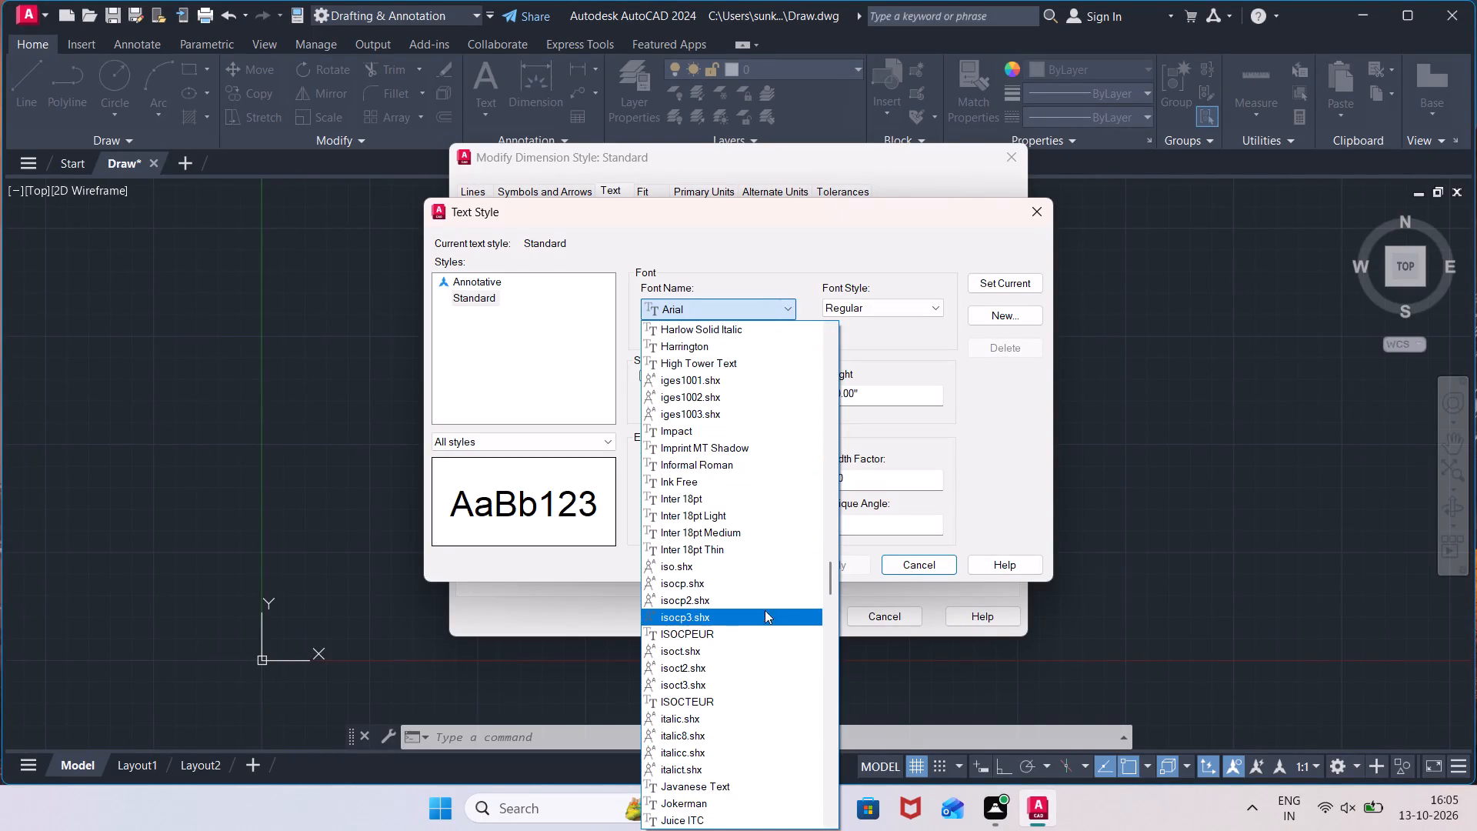
pyautogui.click(750, 732)
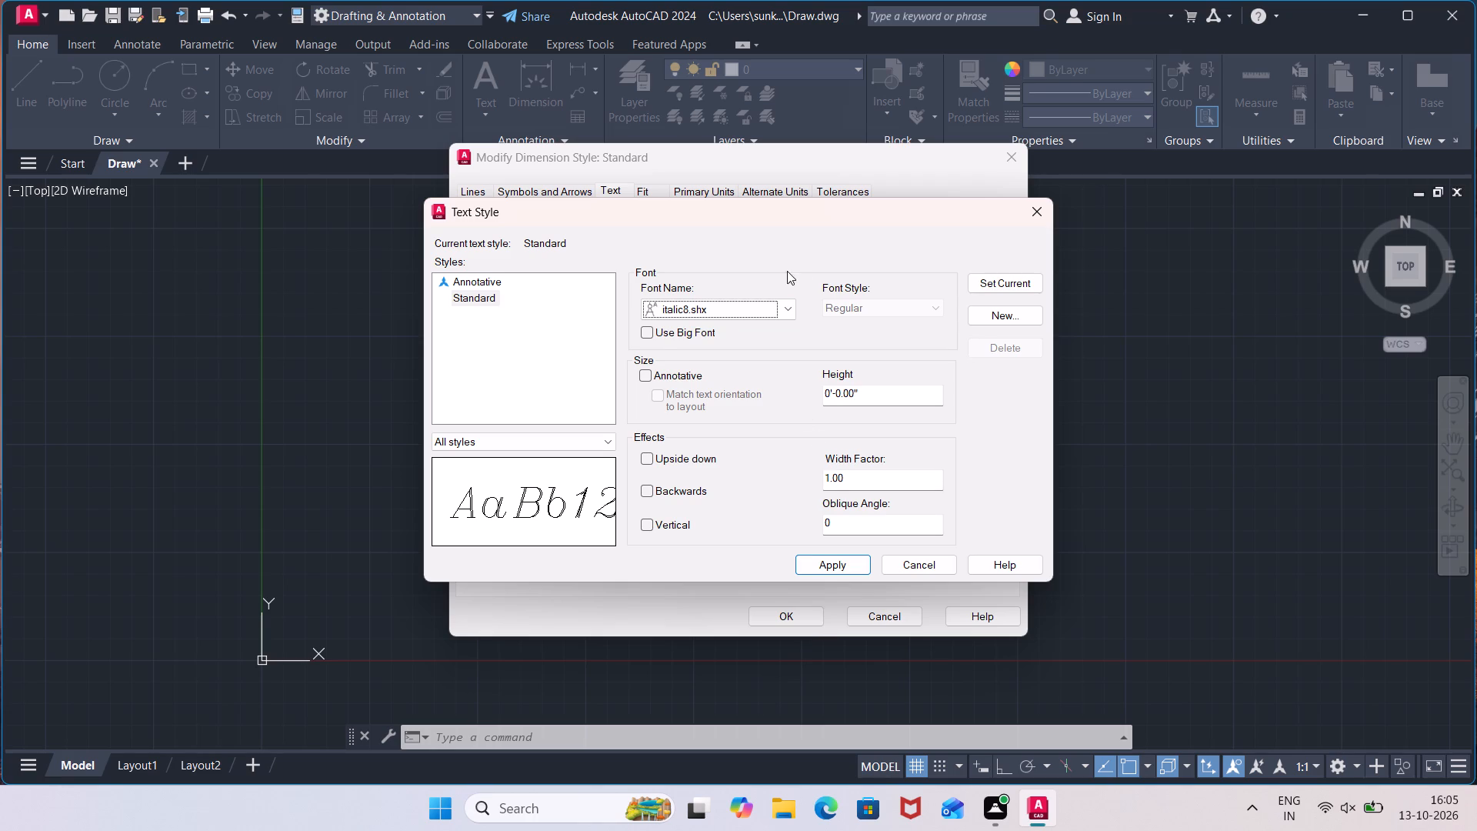
pyautogui.click(466, 295)
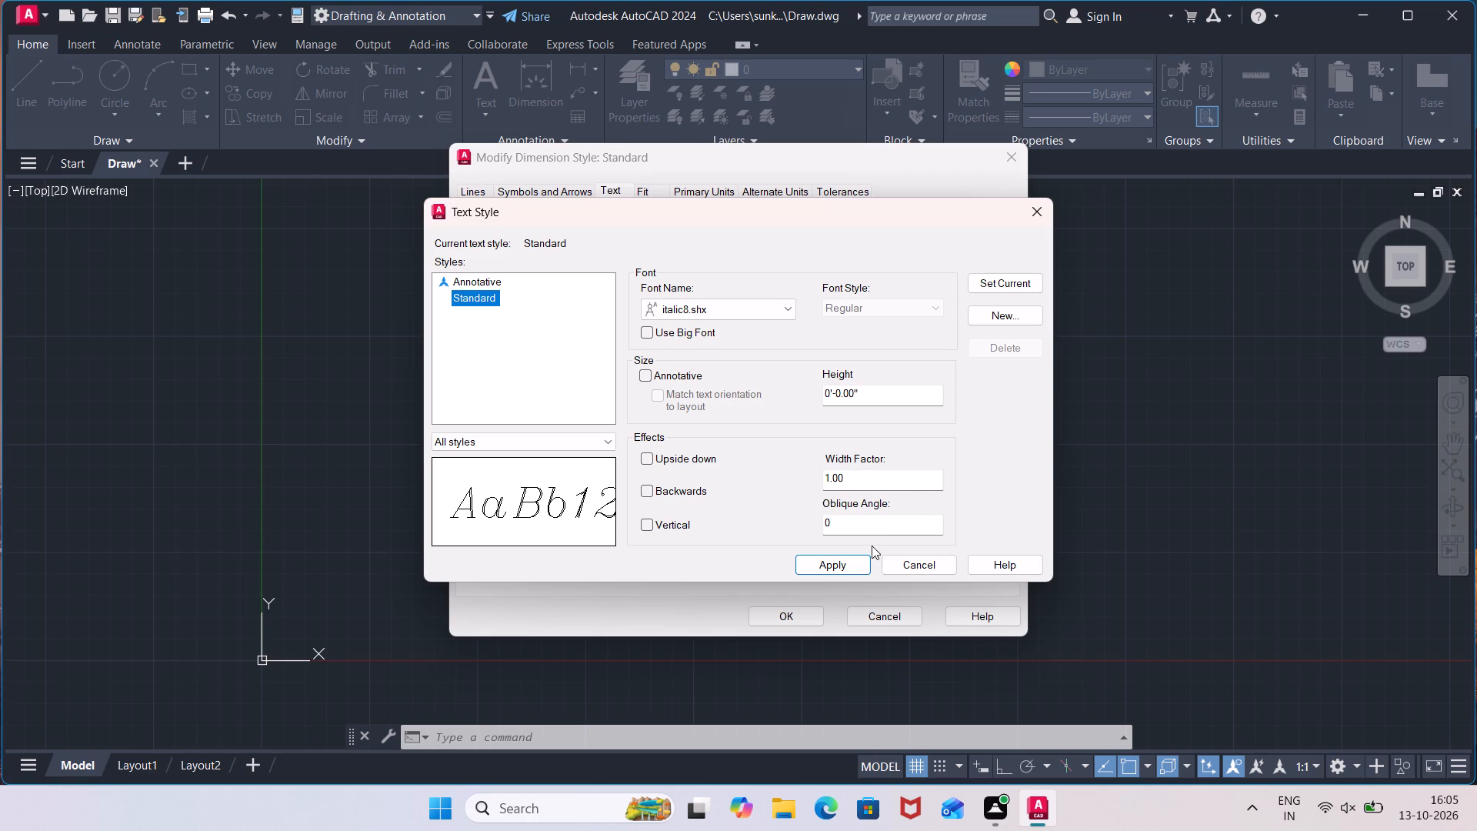
pyautogui.click(853, 567)
pyautogui.click(940, 564)
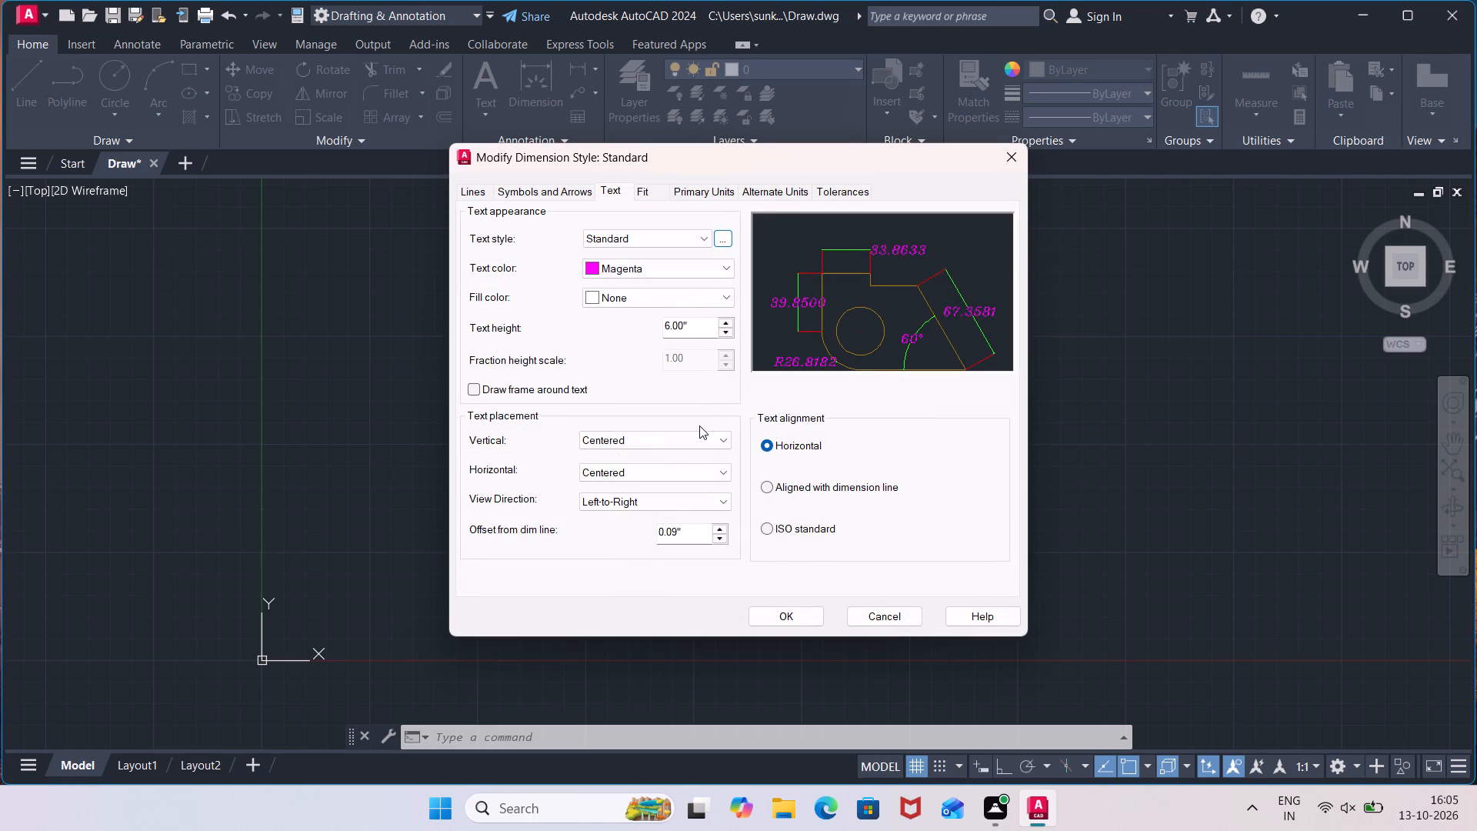
# Set the dimension text's vertical placement to Above with Horizontal text alignment, and accept the style changes.
pyautogui.click(710, 440)
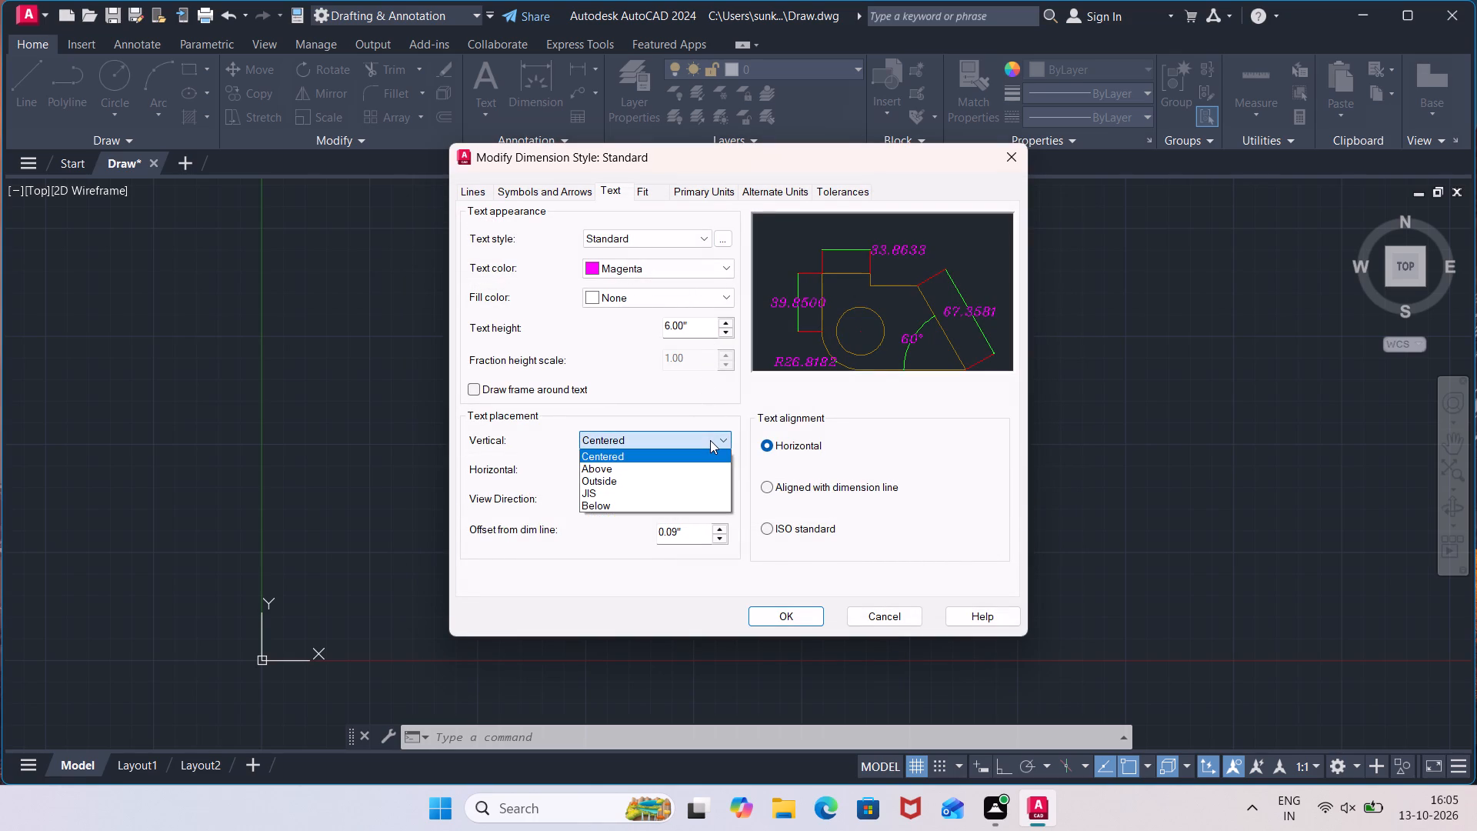
pyautogui.click(703, 466)
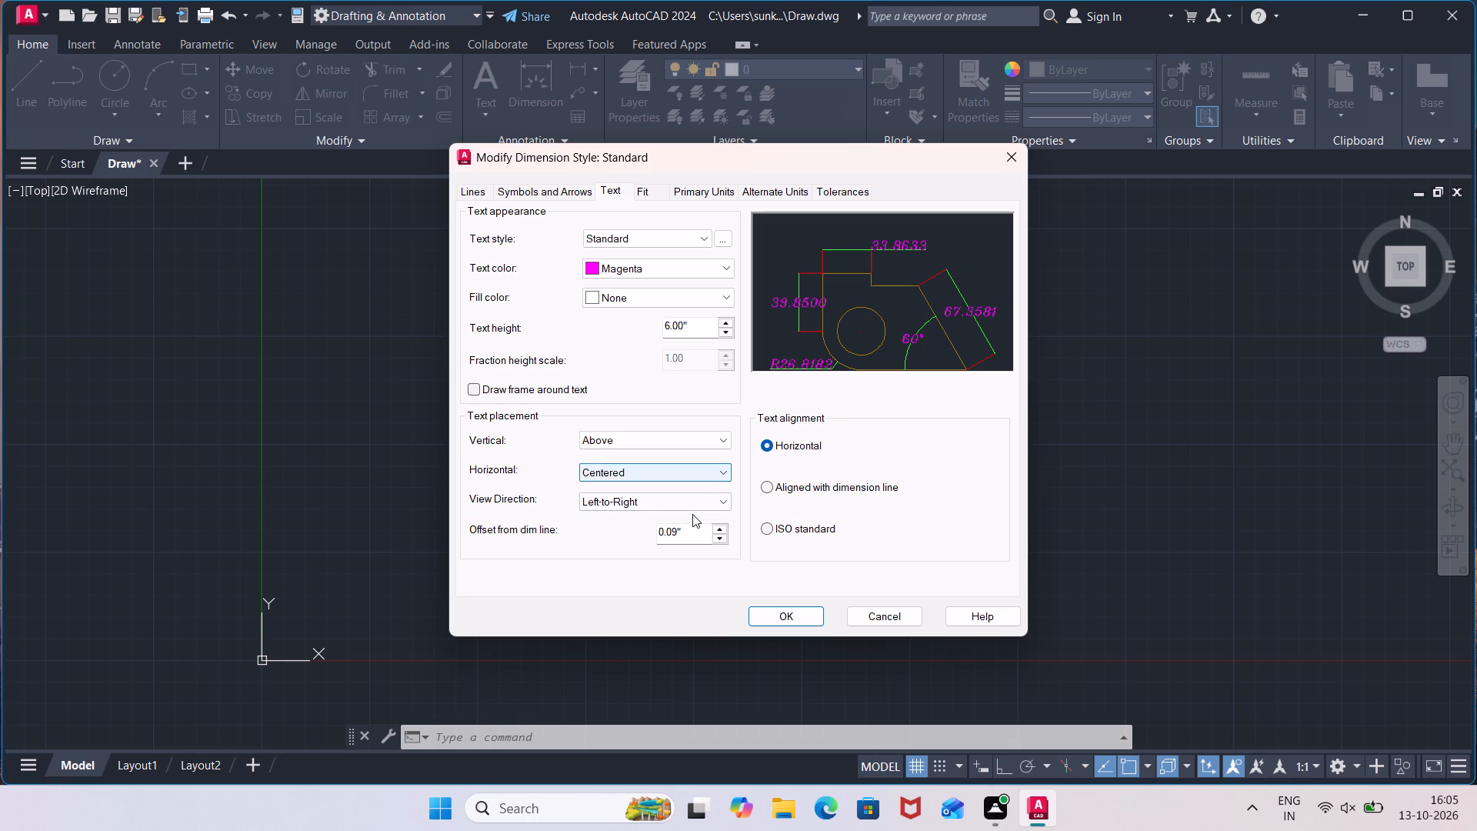
pyautogui.click(765, 484)
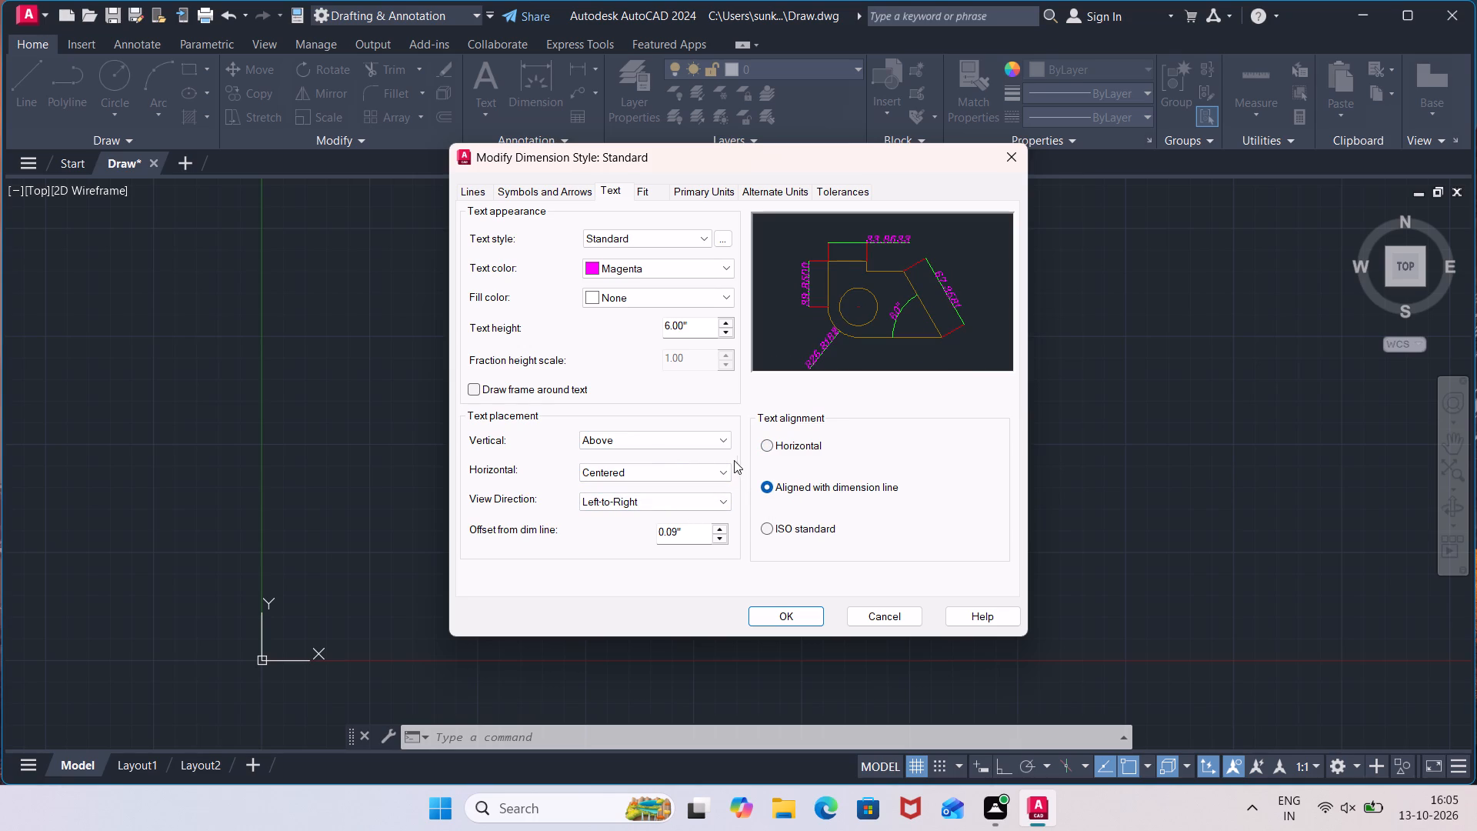
pyautogui.click(775, 446)
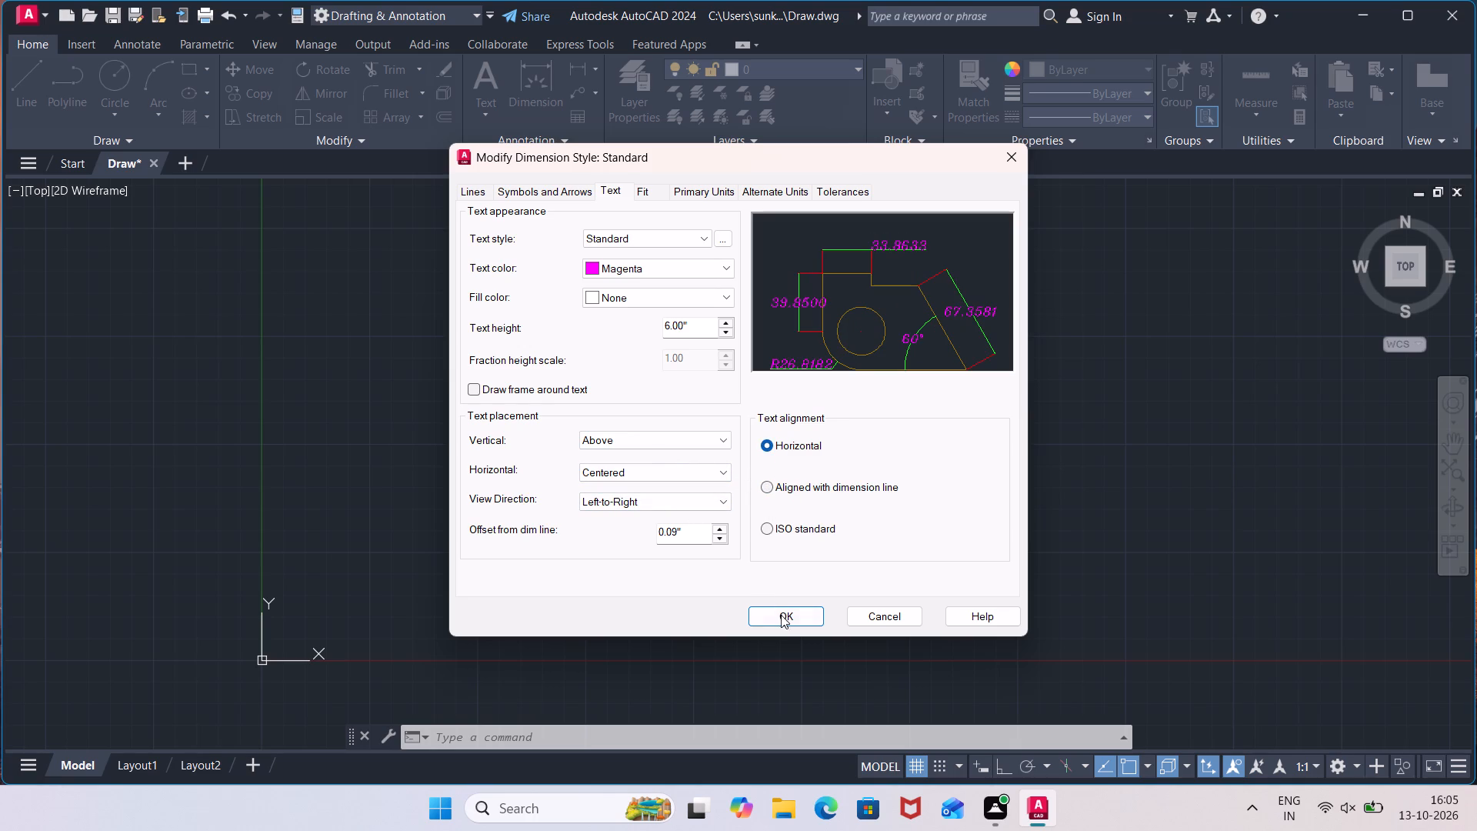
pyautogui.click(779, 616)
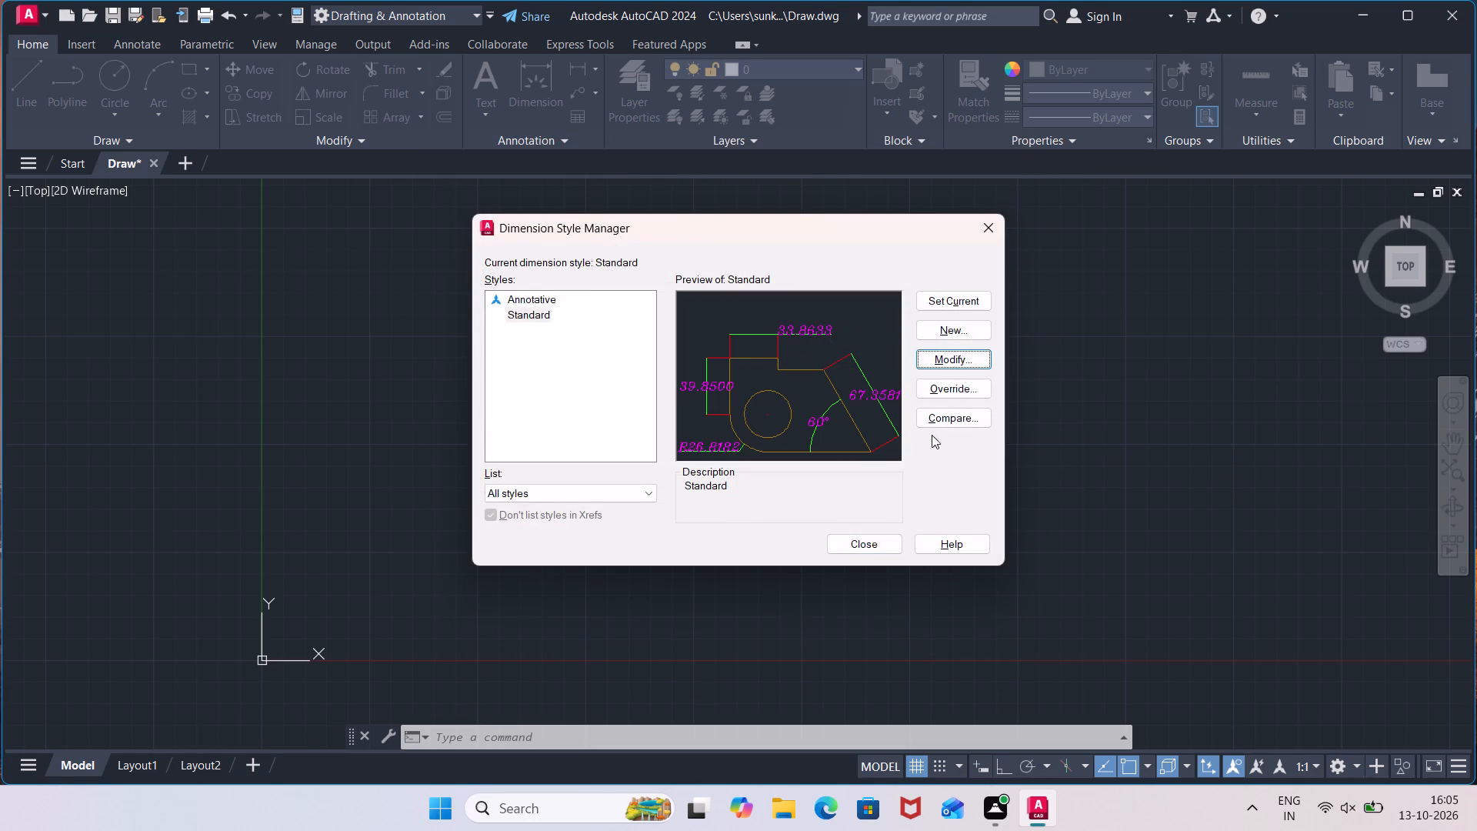
# Reopen the Standard dimension style for modification and set the linear primary unit format to Engineering.
pyautogui.click(949, 352)
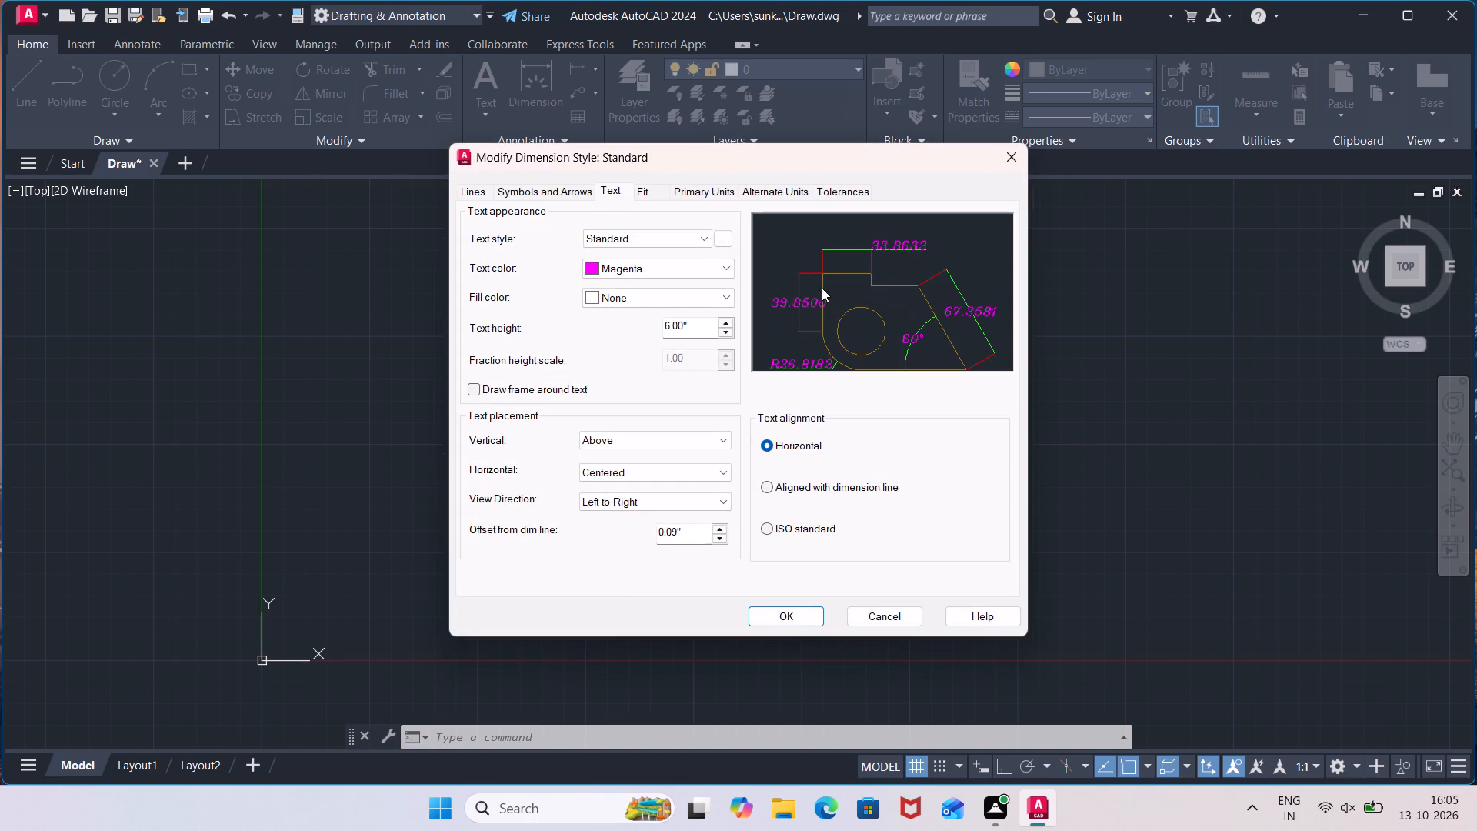
pyautogui.click(719, 186)
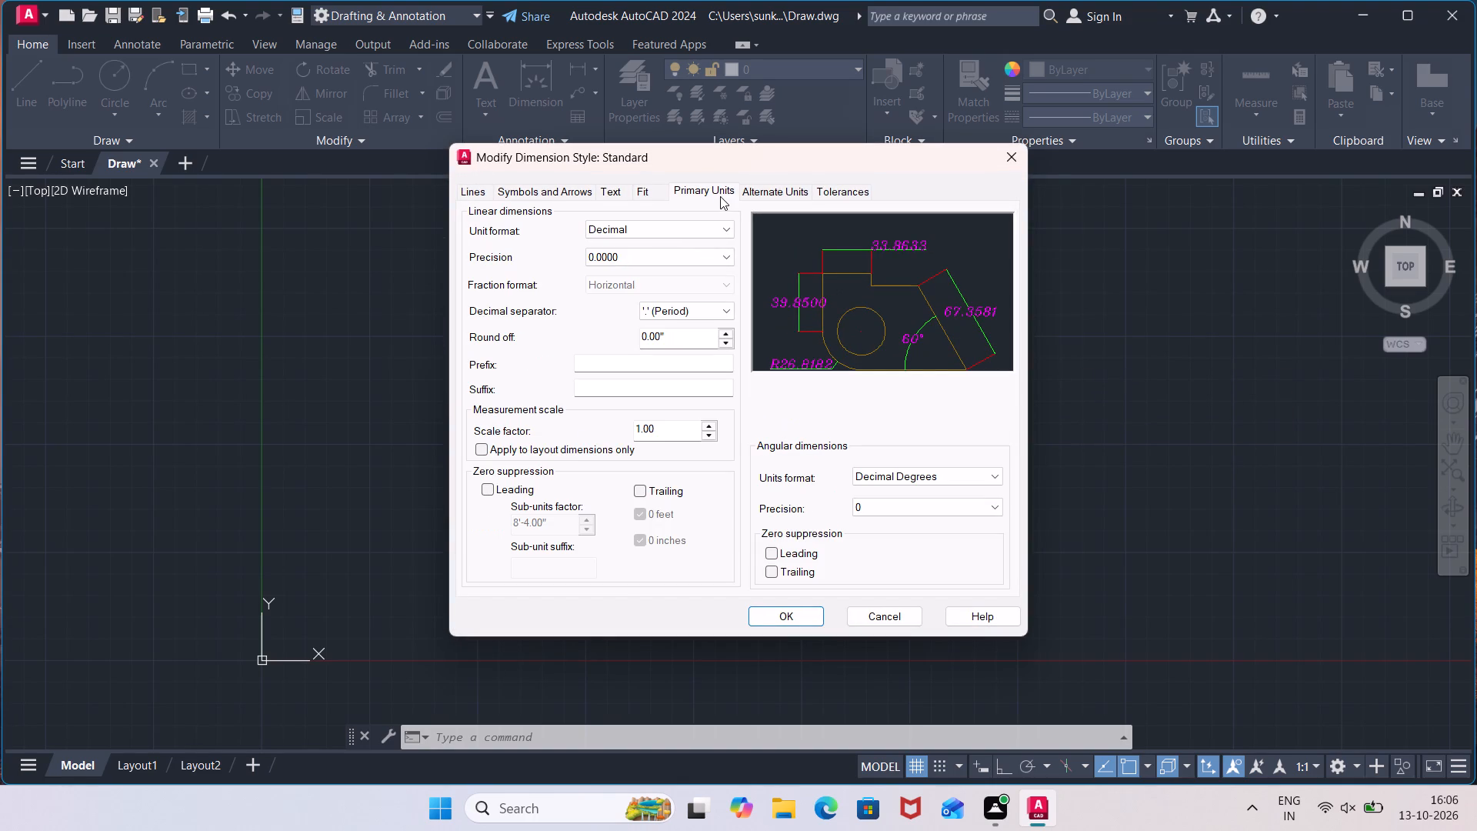
pyautogui.click(718, 191)
pyautogui.click(648, 190)
pyautogui.click(685, 185)
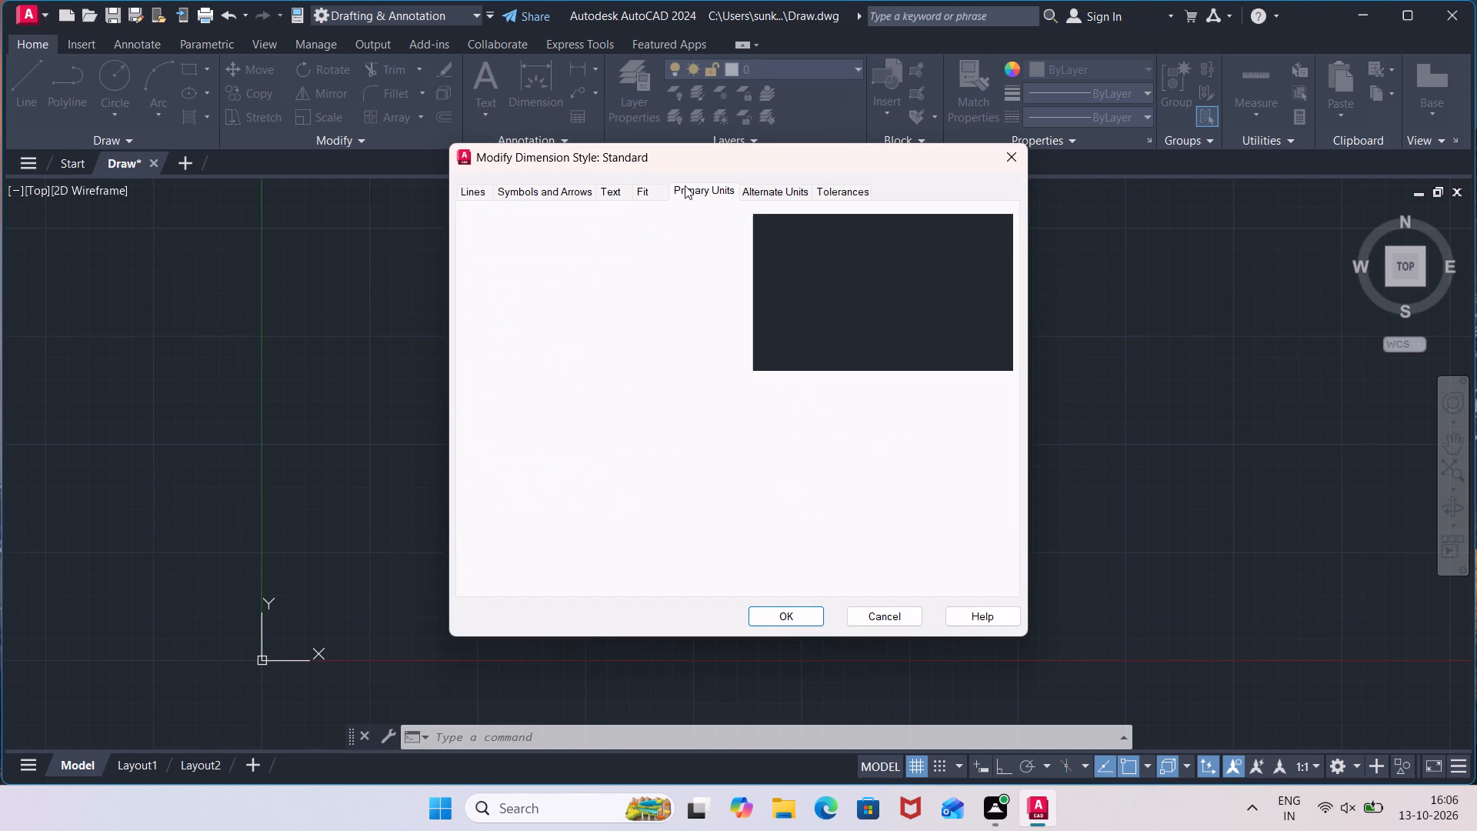
pyautogui.click(725, 230)
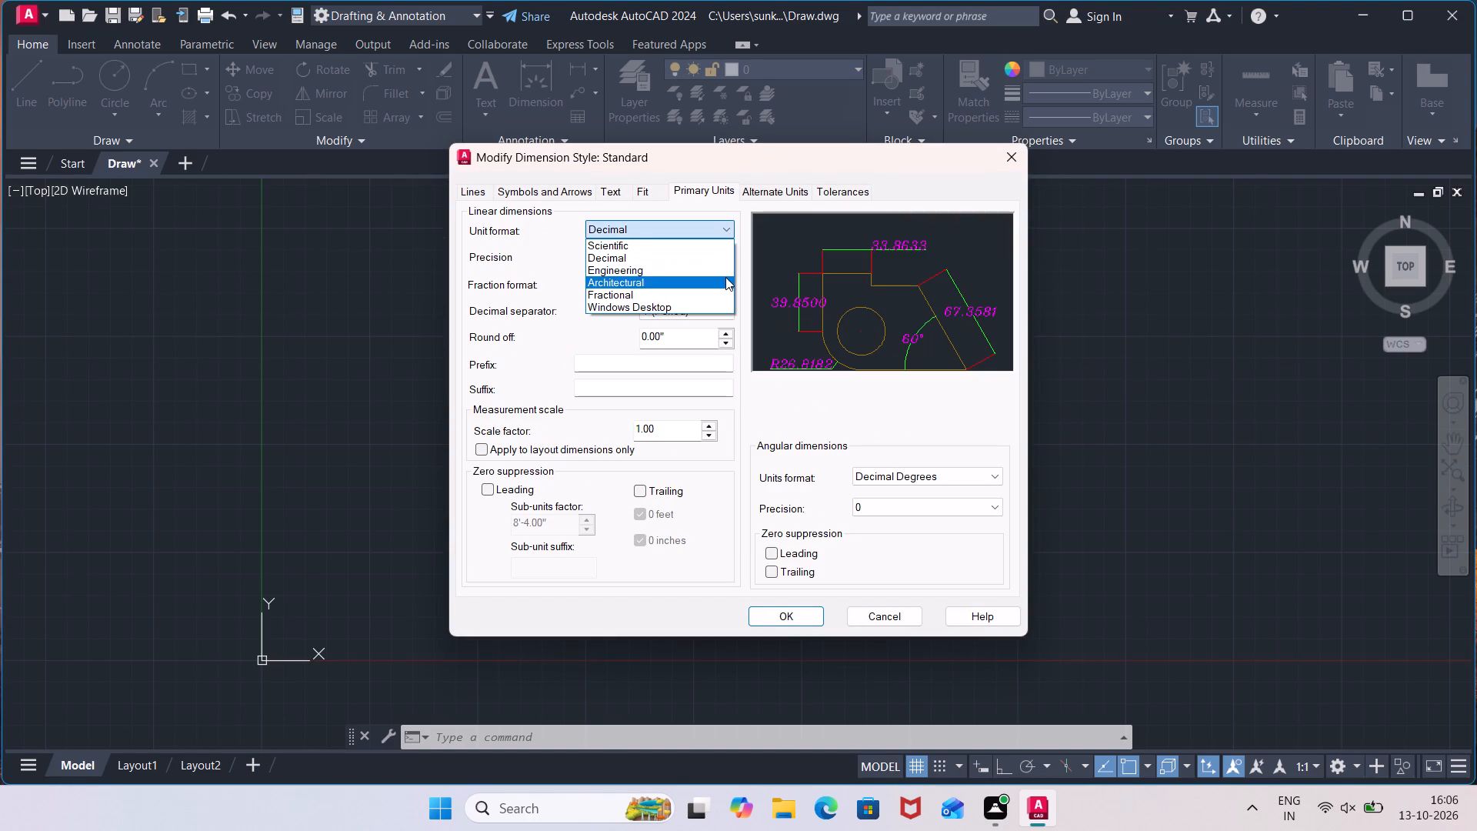
pyautogui.click(725, 268)
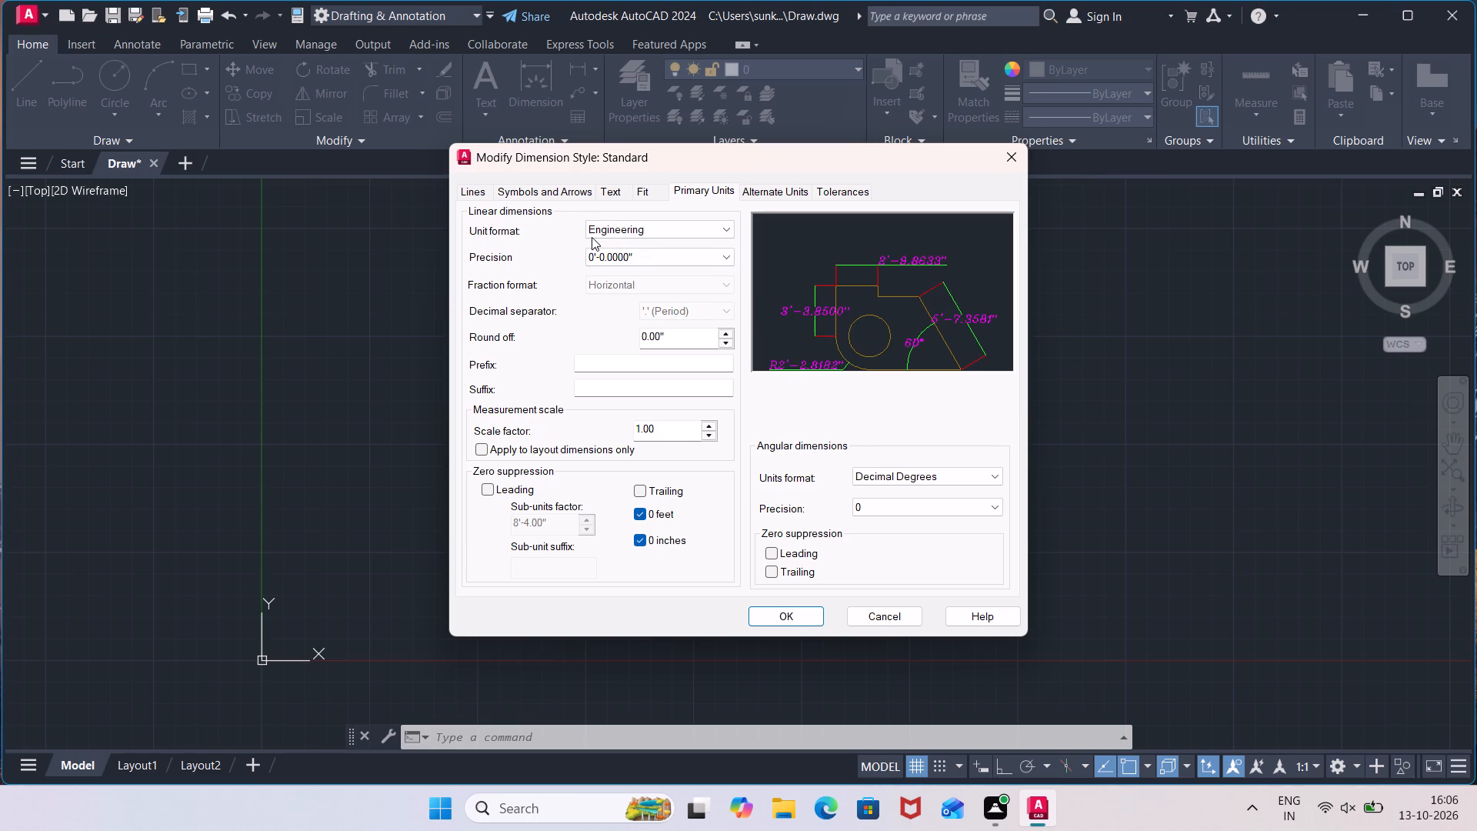
# Set the linear primary units' precision to 0'-0.00" and accept the style changes.
pyautogui.click(584, 195)
pyautogui.click(611, 186)
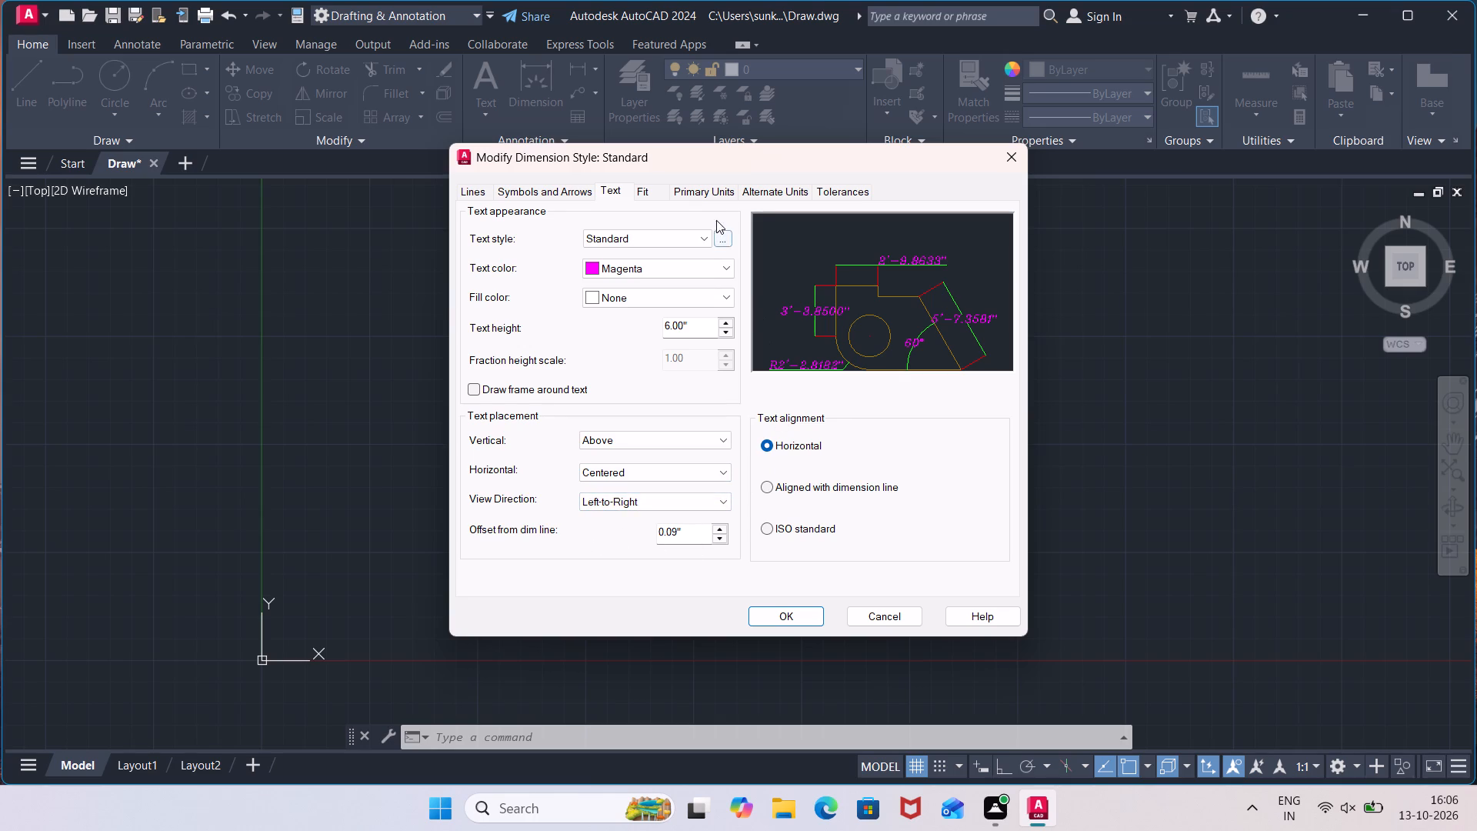
pyautogui.click(791, 195)
pyautogui.click(829, 197)
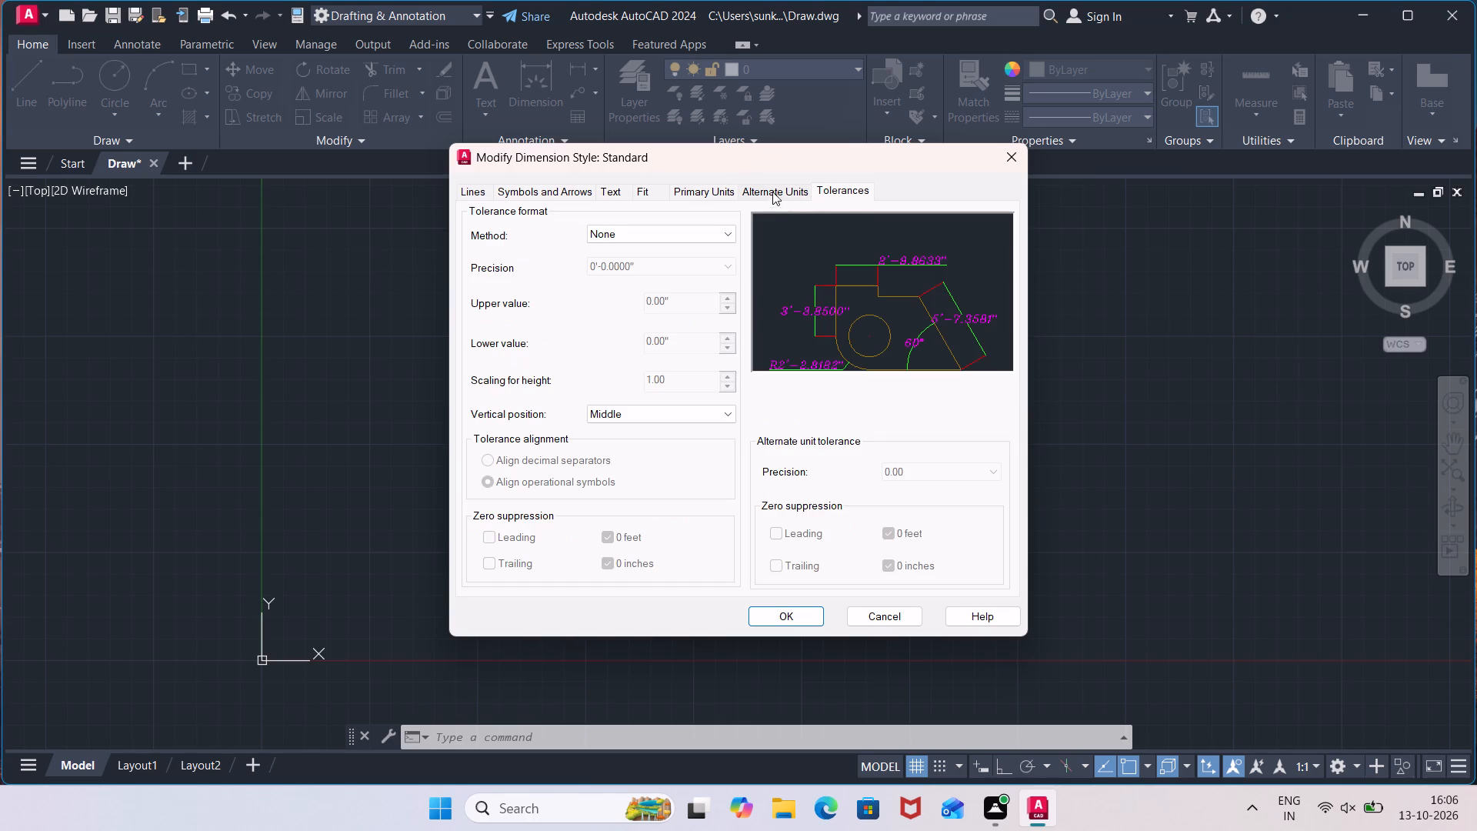
pyautogui.click(711, 191)
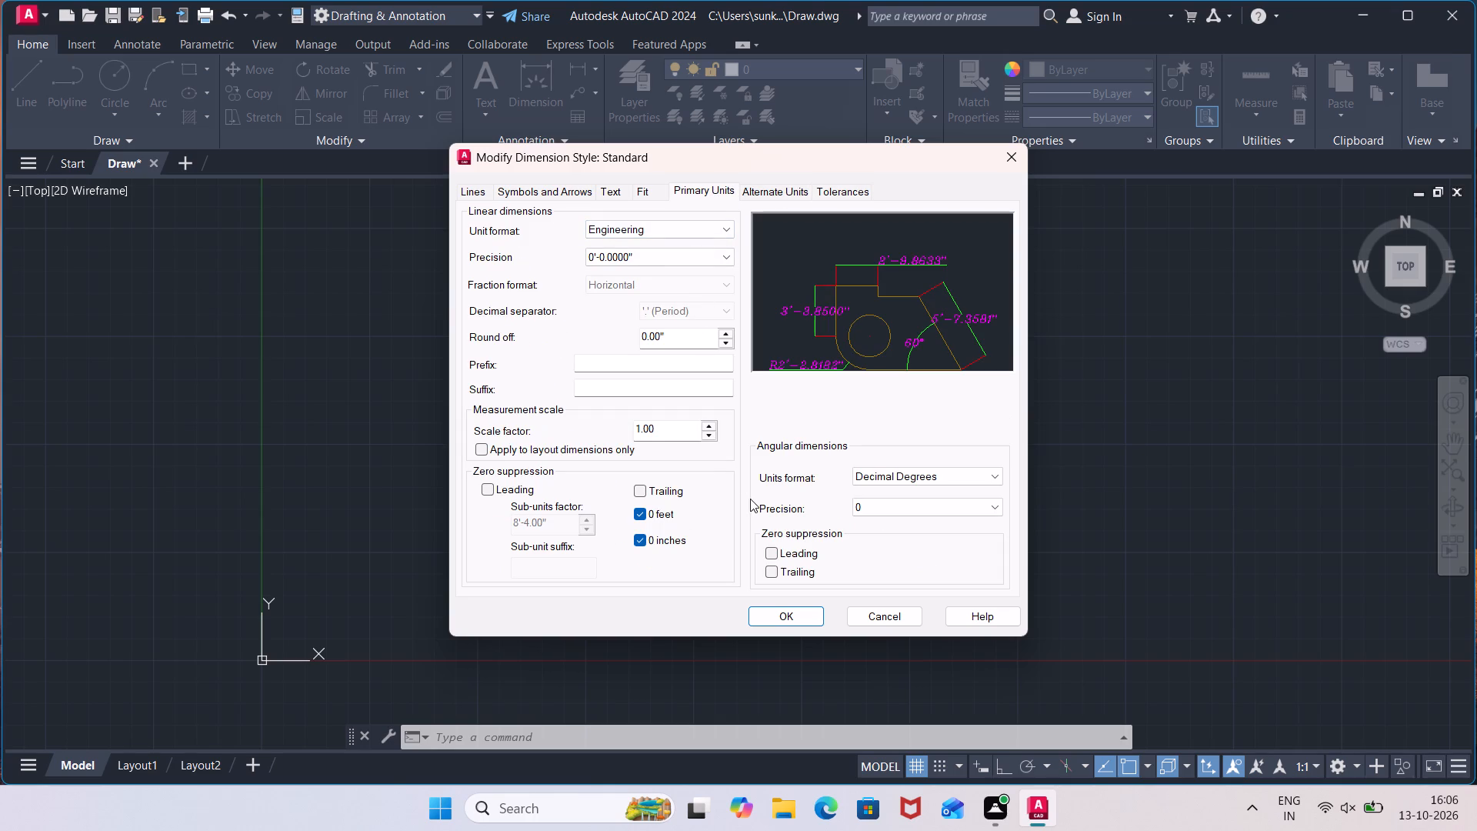
pyautogui.click(731, 260)
pyautogui.click(705, 295)
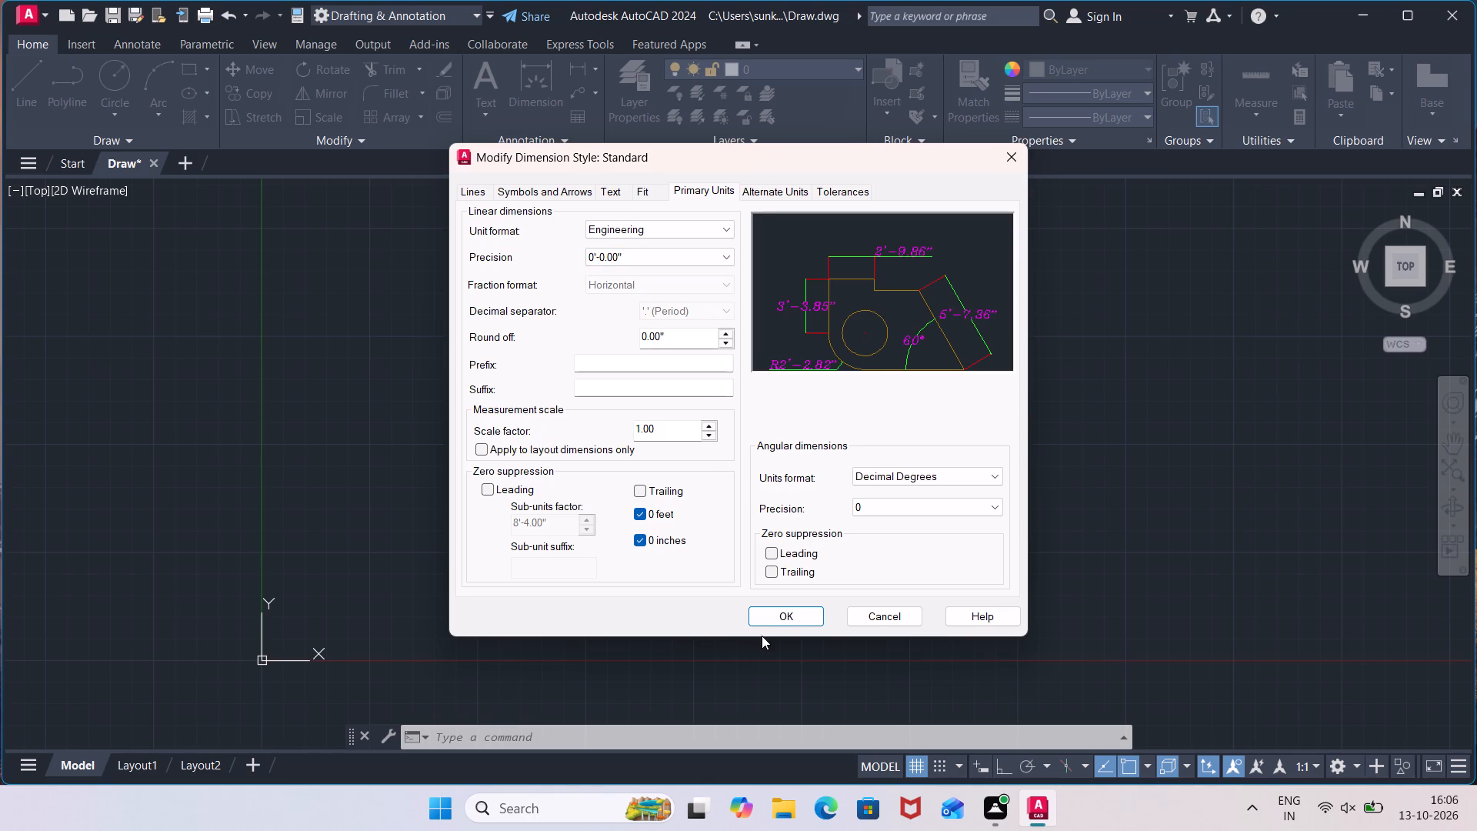
pyautogui.click(801, 609)
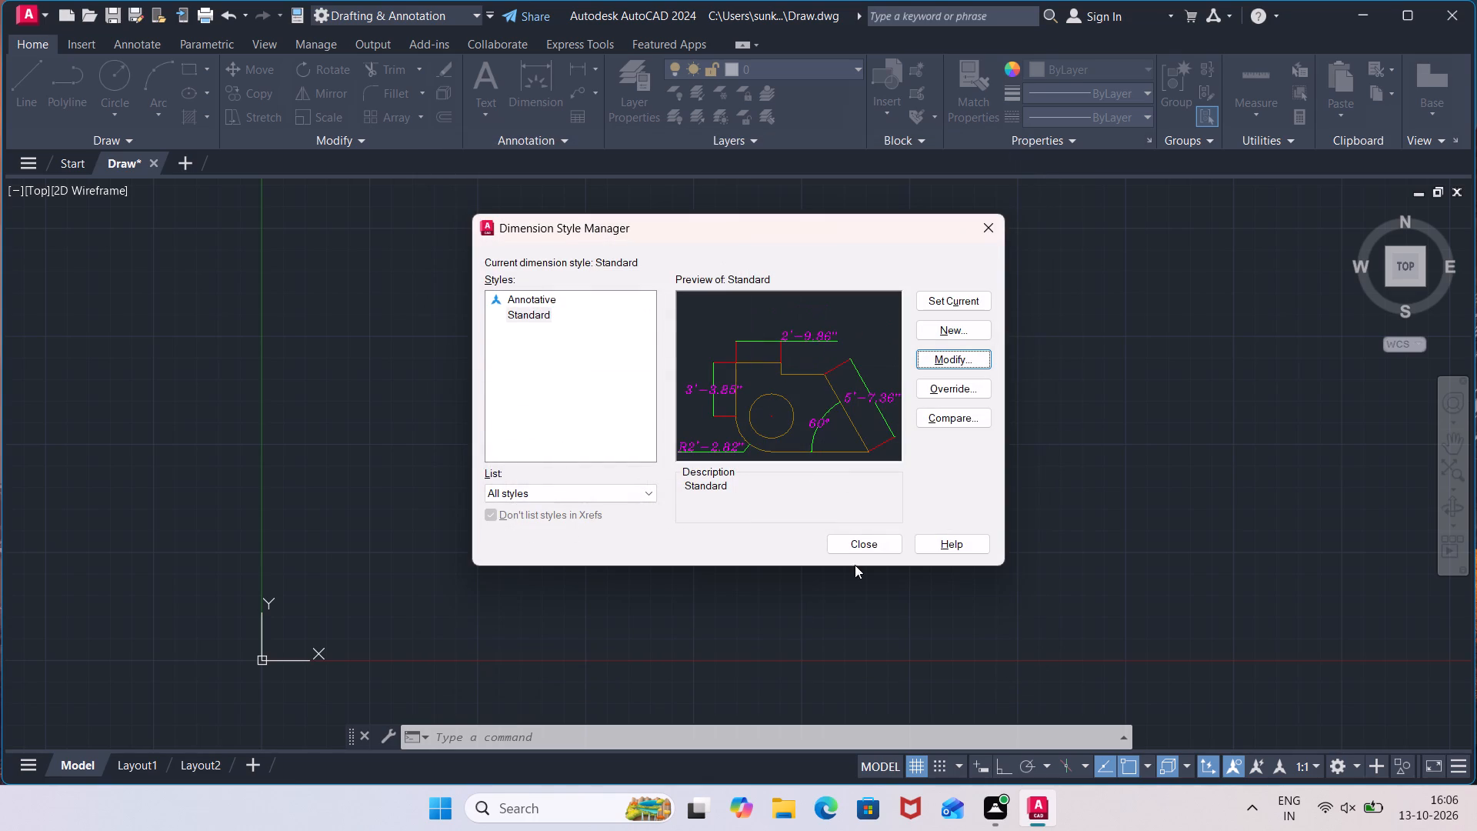
# Make the Standard dimension style current and close the Dimension Style Manager.
pyautogui.click(956, 294)
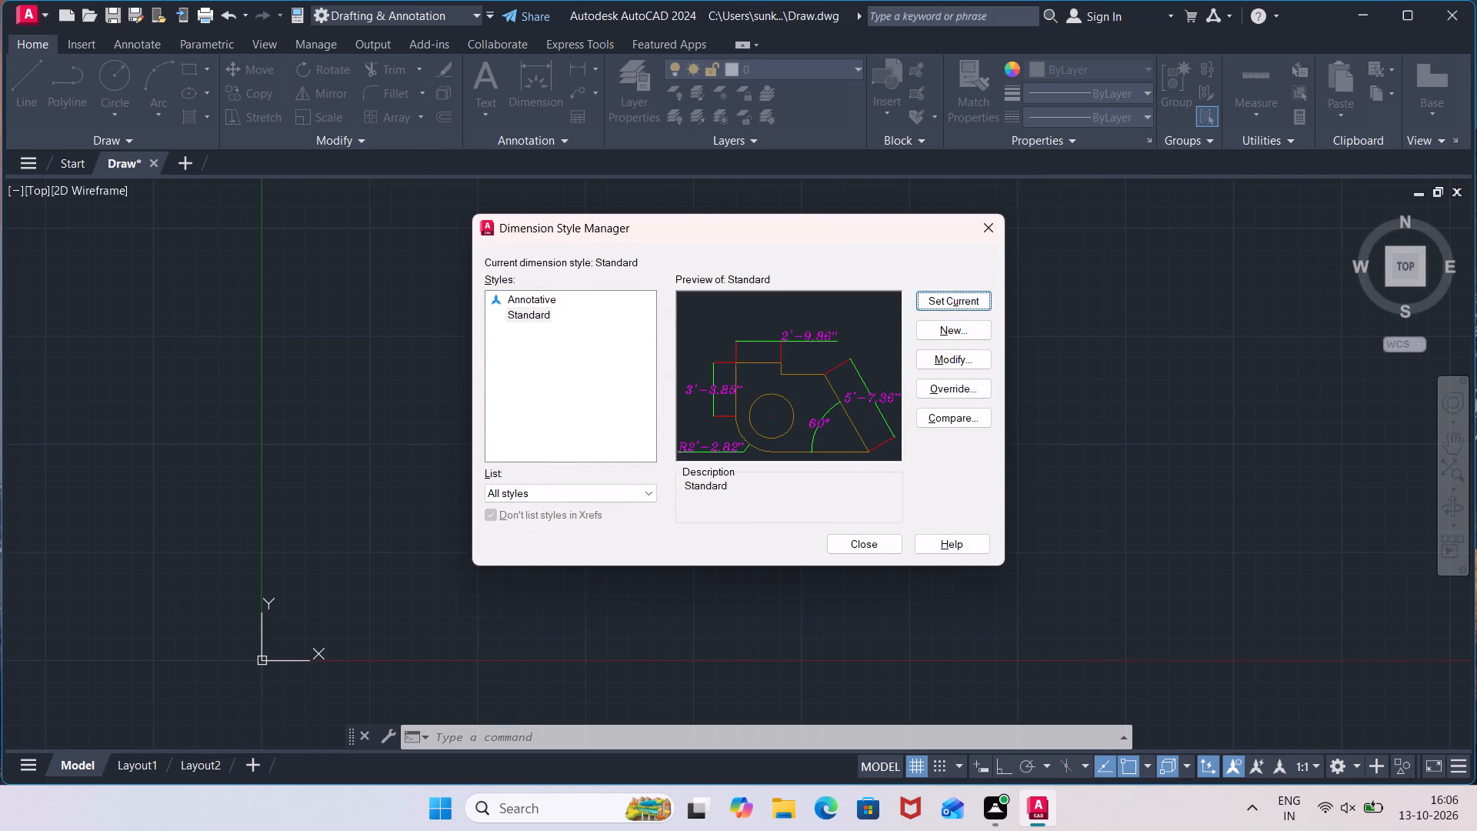
pyautogui.click(838, 543)
# Turn on Ortho mode and draw connected lines from a free start point, 45'3" upward and 31' to the left.
pyautogui.scroll(-1, 897, 415)
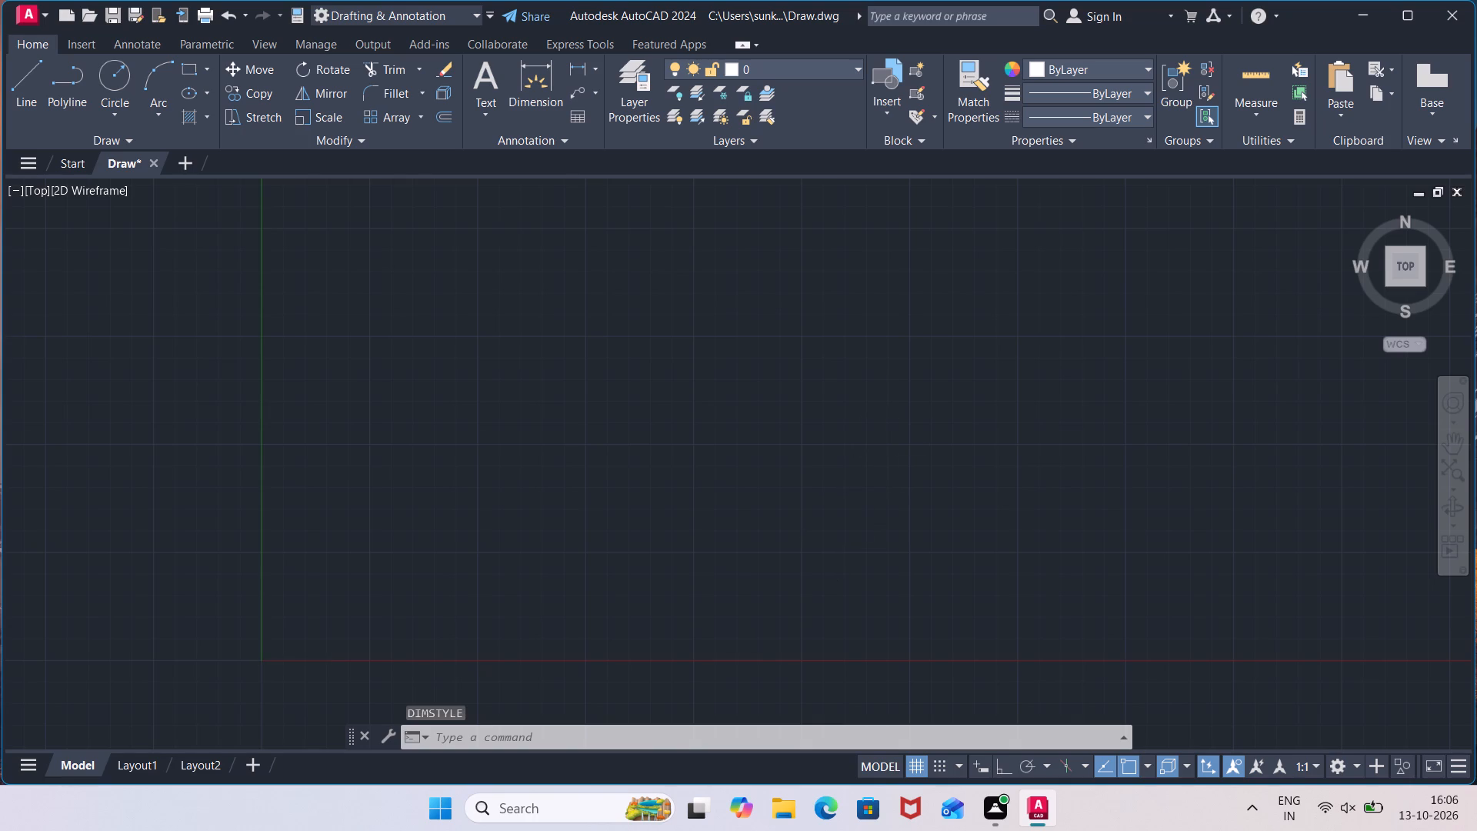
pyautogui.moveTo(897, 415); pyautogui.dragTo(736, 490, button='middle')
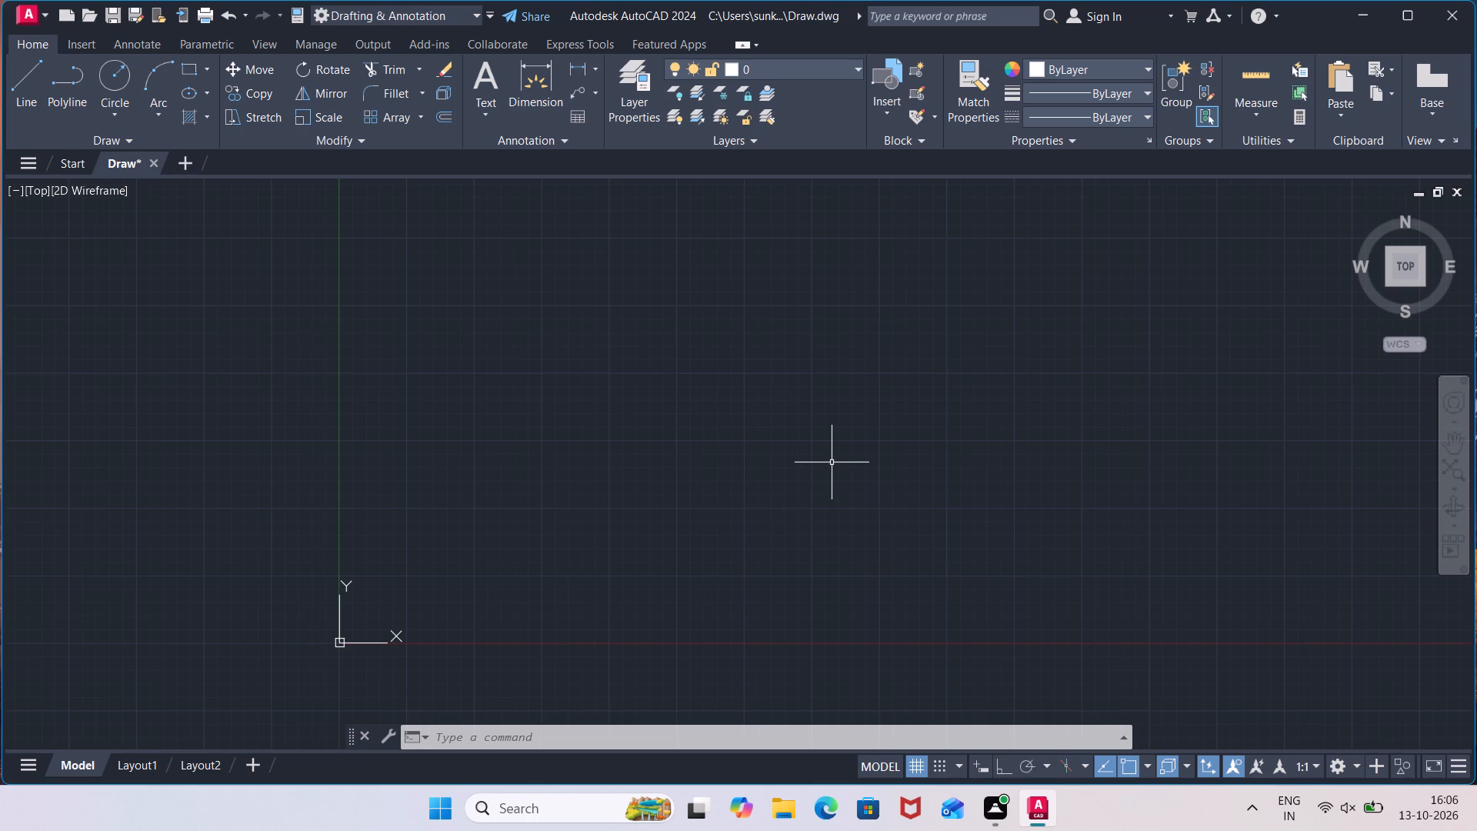
pyautogui.press('l')
pyautogui.press('Return')
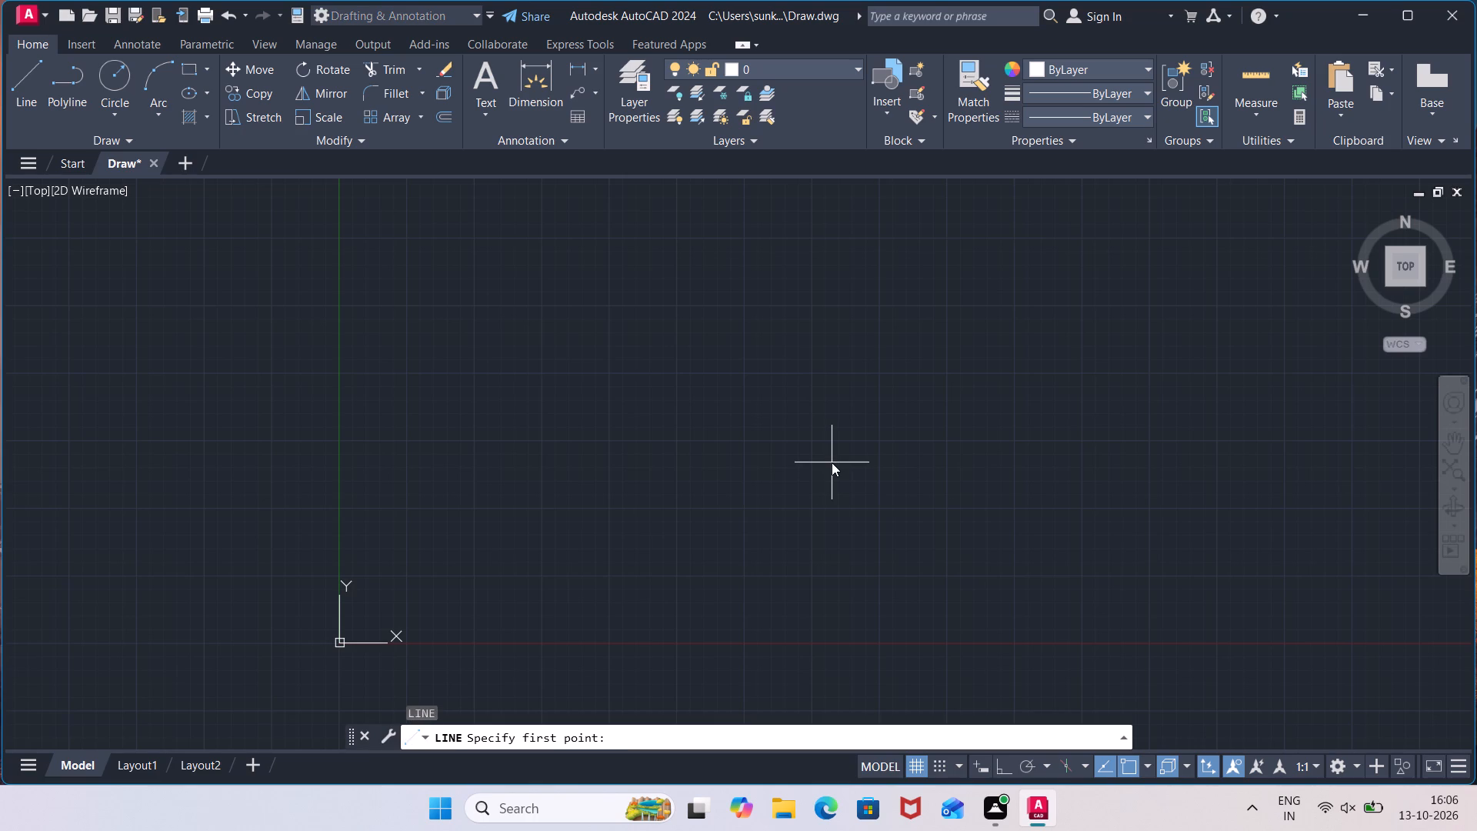
pyautogui.click(945, 606)
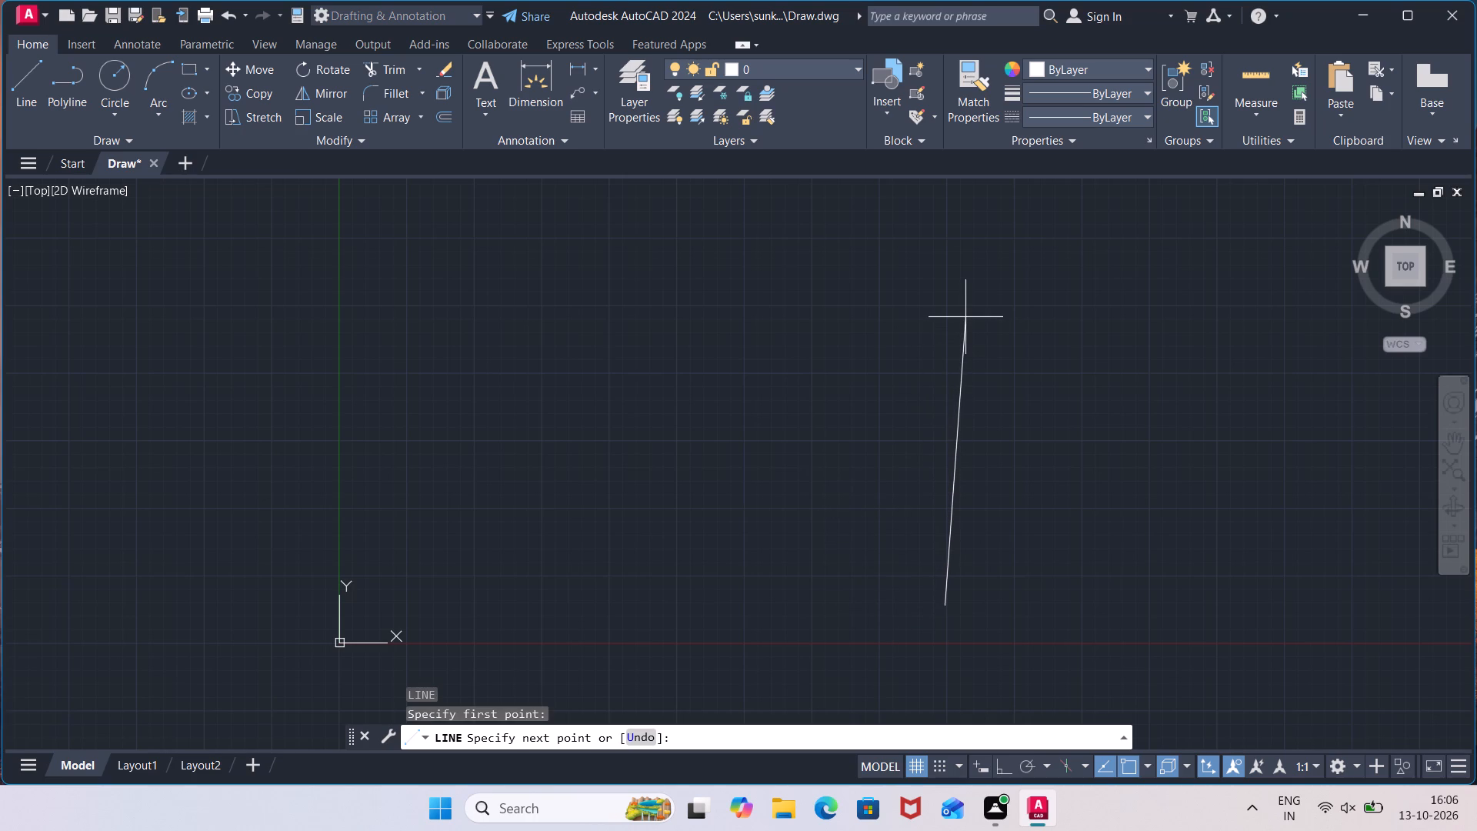
pyautogui.press('F8')
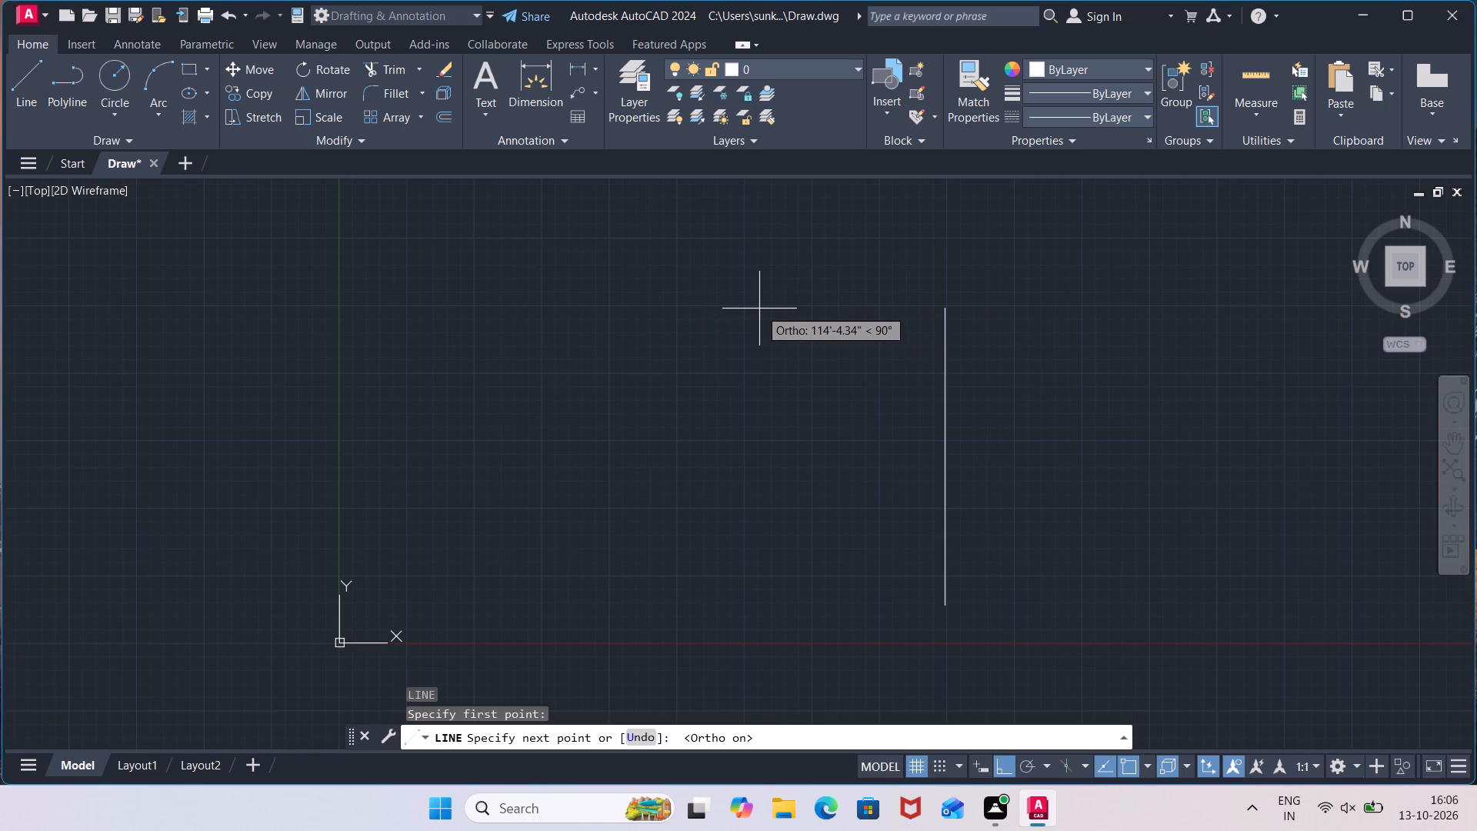
pyautogui.write('45')
pyautogui.write('\'3"')
pyautogui.press('Return')
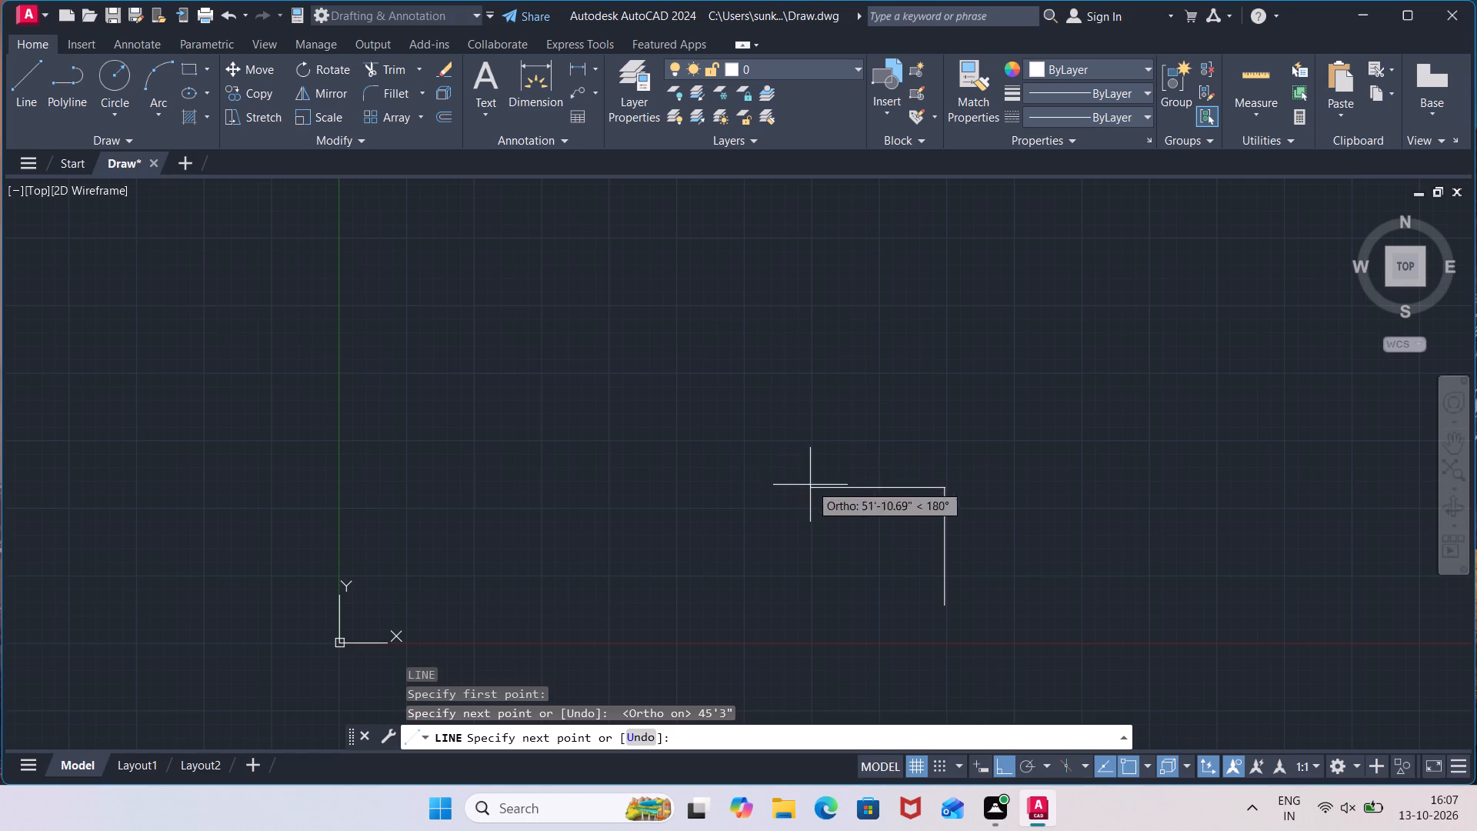
pyautogui.write("31'")
pyautogui.press('Return')
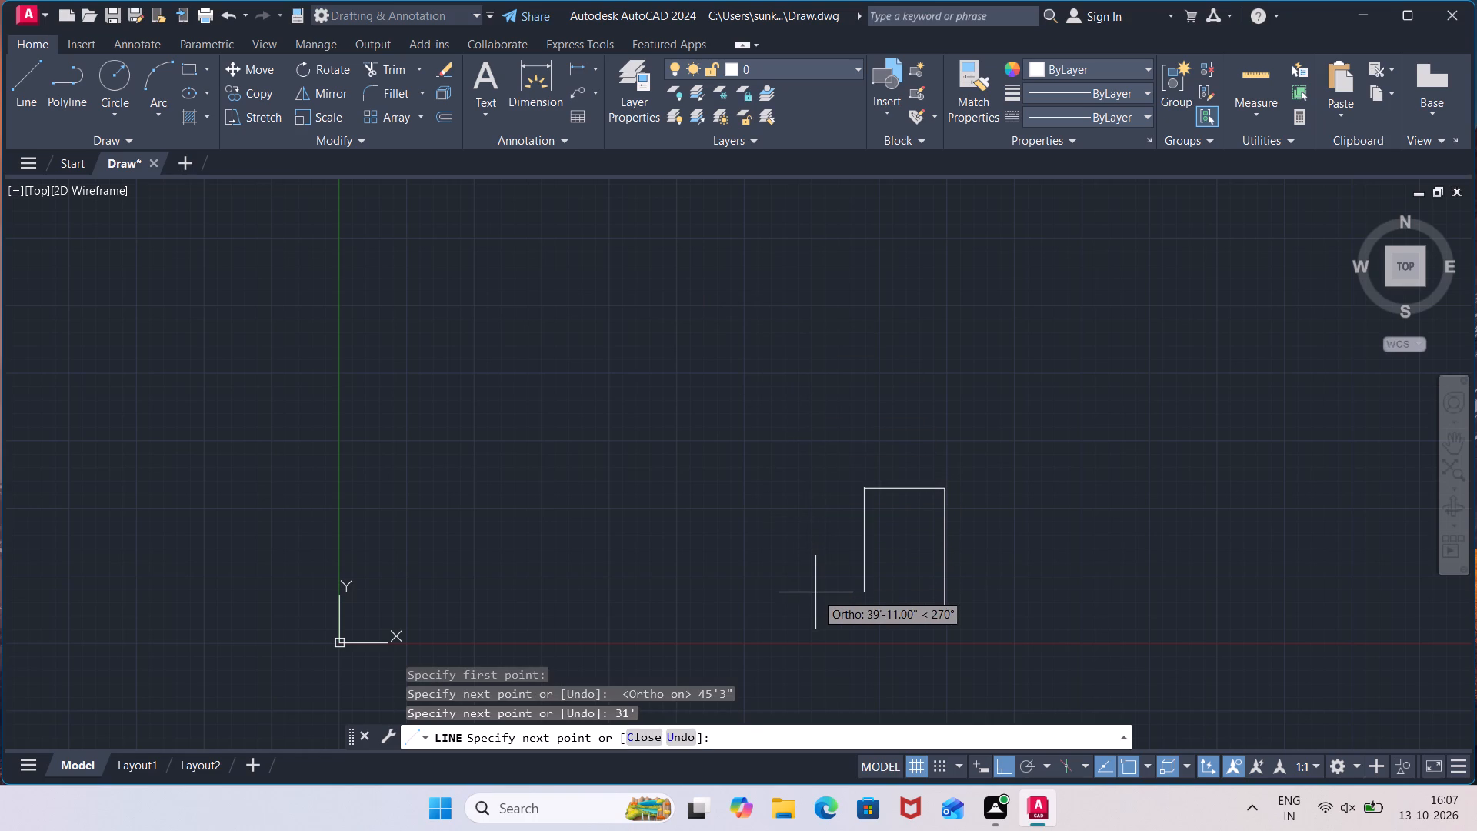
# Continue the outline 37'1/16" downward, add a horizontal line back across to the right vertical line, and end the Line command.
pyautogui.write("37'")
pyautogui.press('1')
pyautogui.press('/')
pyautogui.write('16')
pyautogui.hotkey('shift', '"')
pyautogui.press('Return')
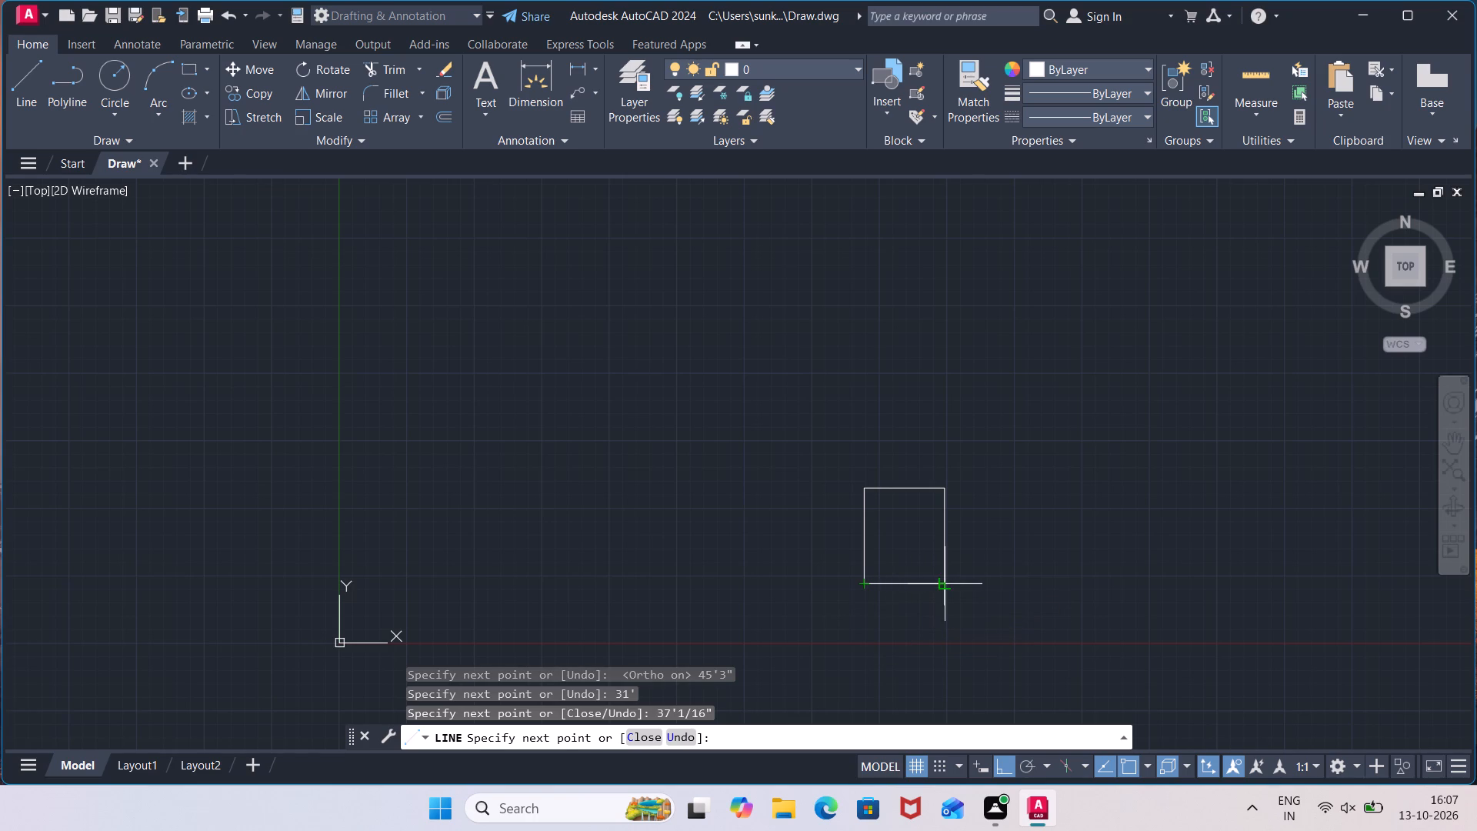
pyautogui.click(945, 579)
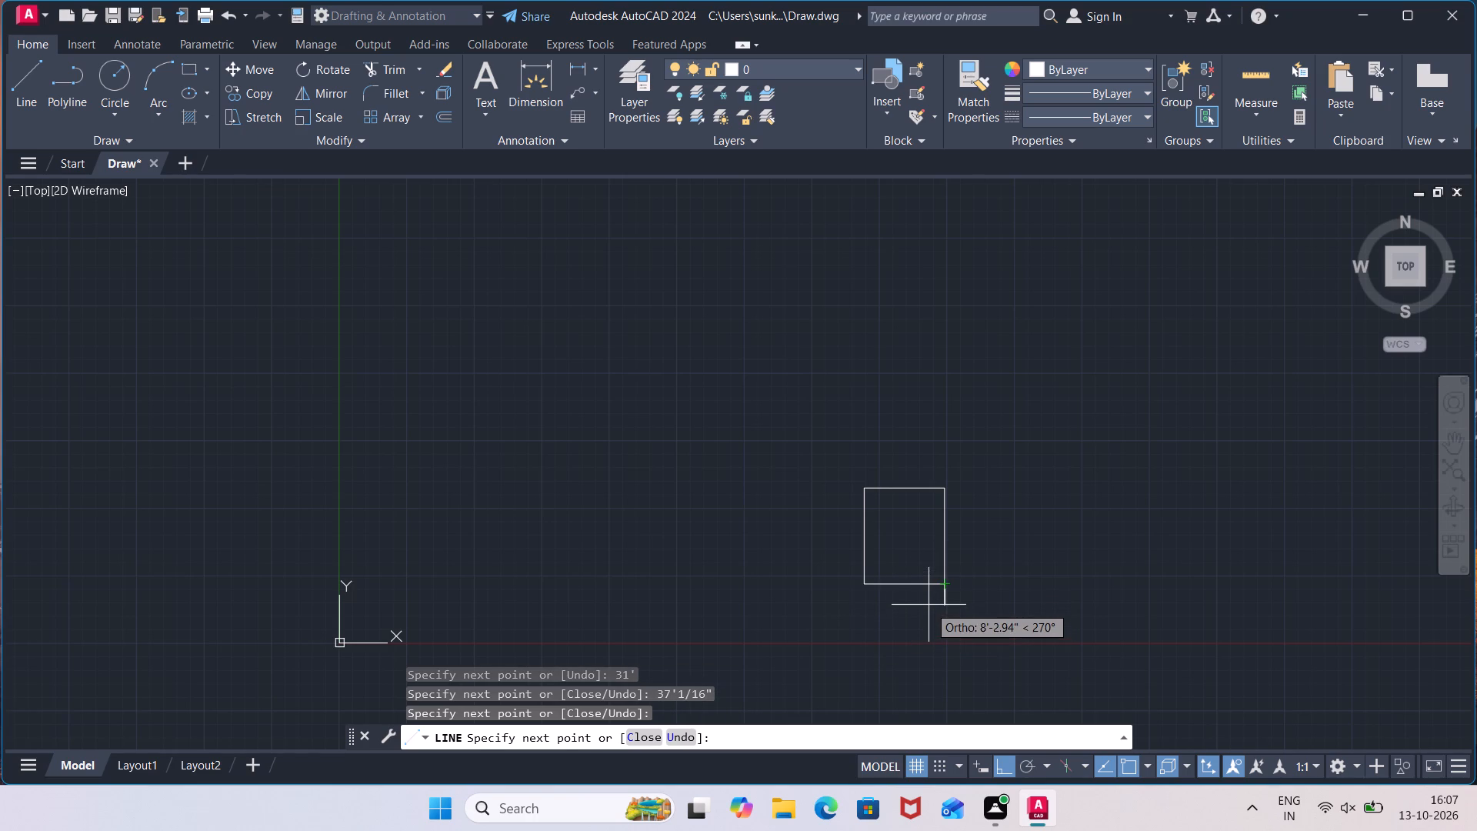
pyautogui.press('Escape')
pyautogui.scroll(3, 933, 599)
pyautogui.scroll(-2, 934, 589)
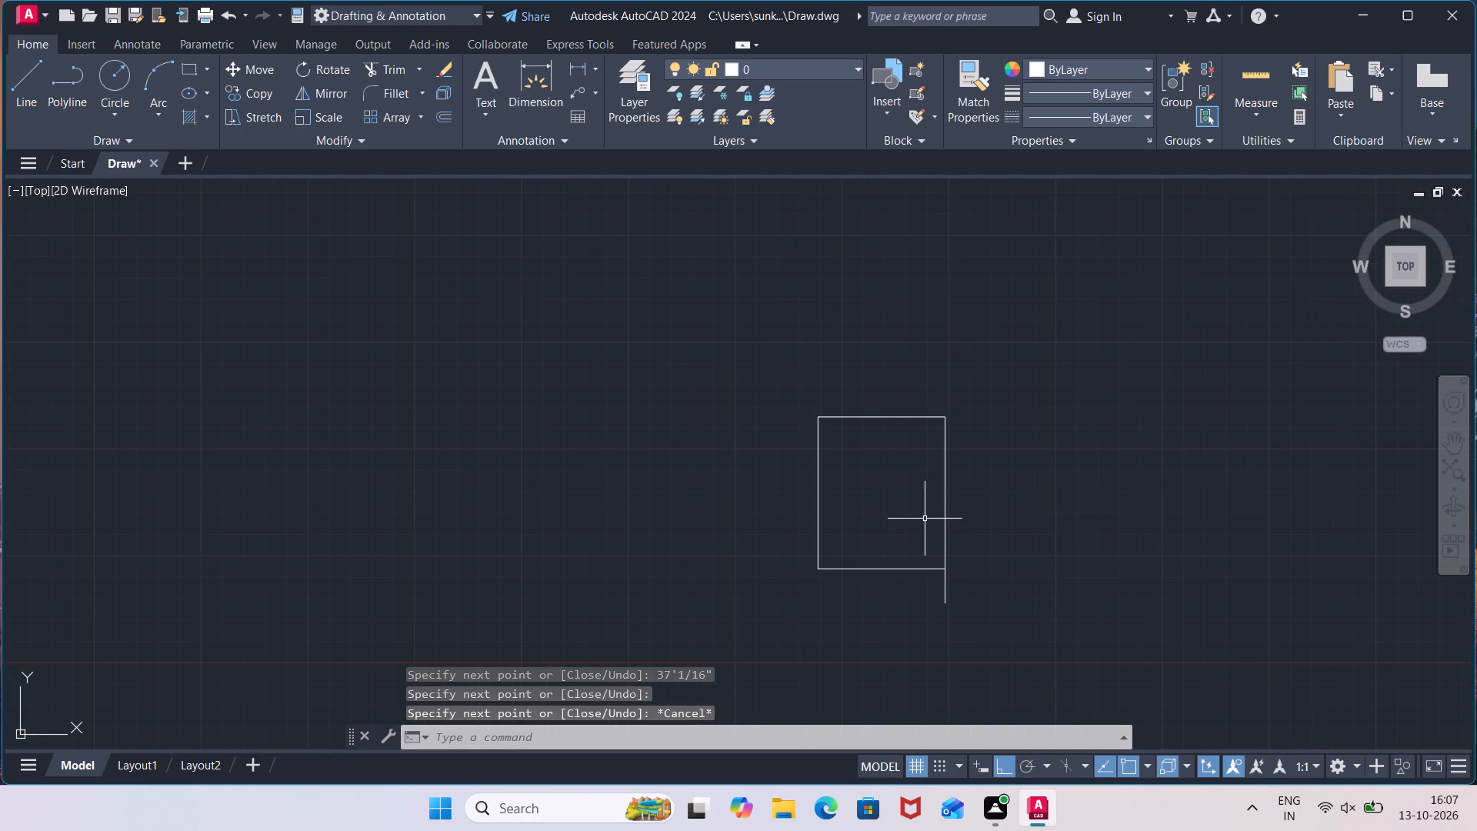
# Offset the outline's right vertical line and top line 9" inward.
pyautogui.press('o')
pyautogui.press('f')
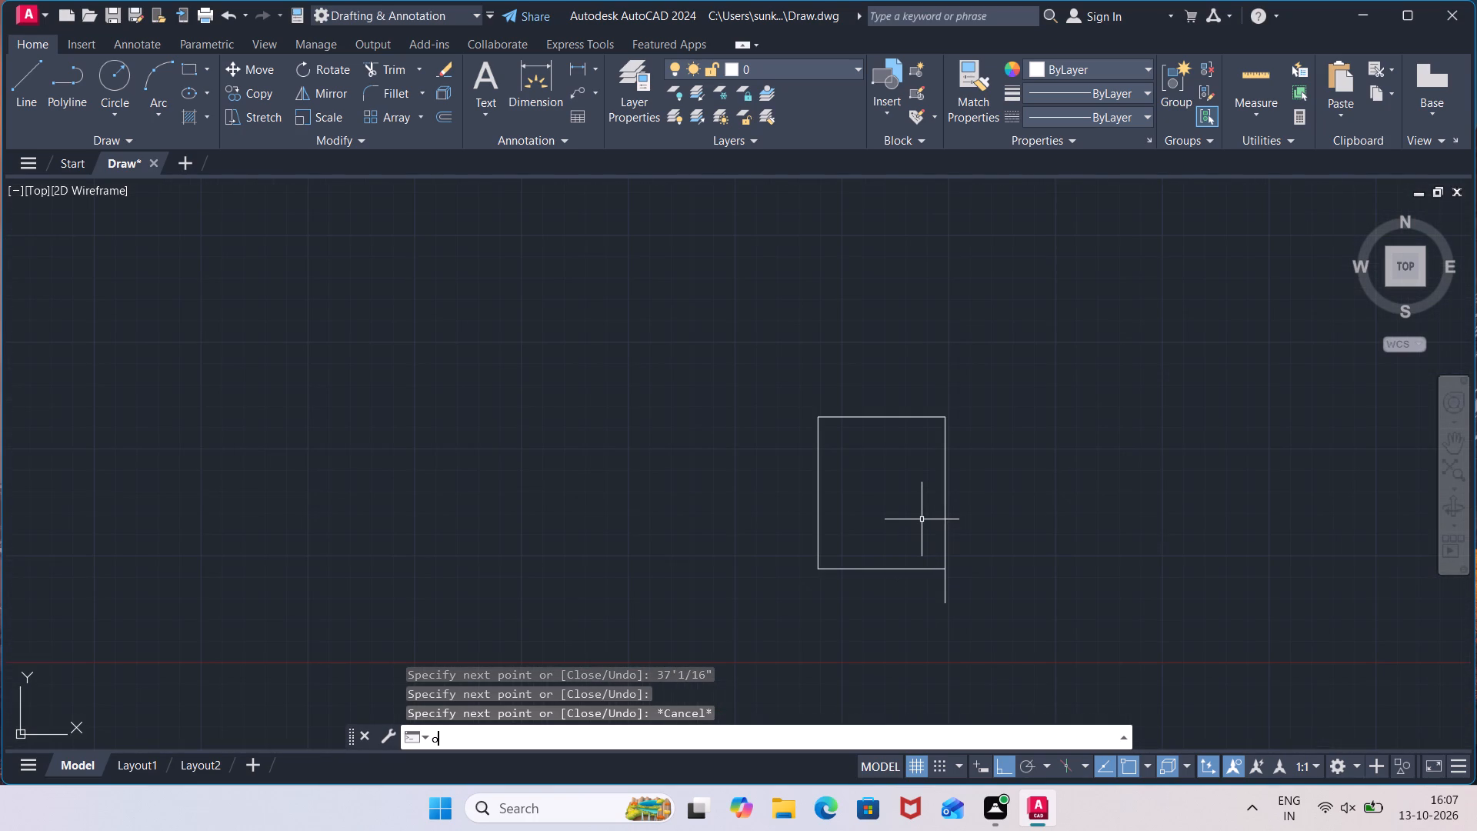
pyautogui.press('Return')
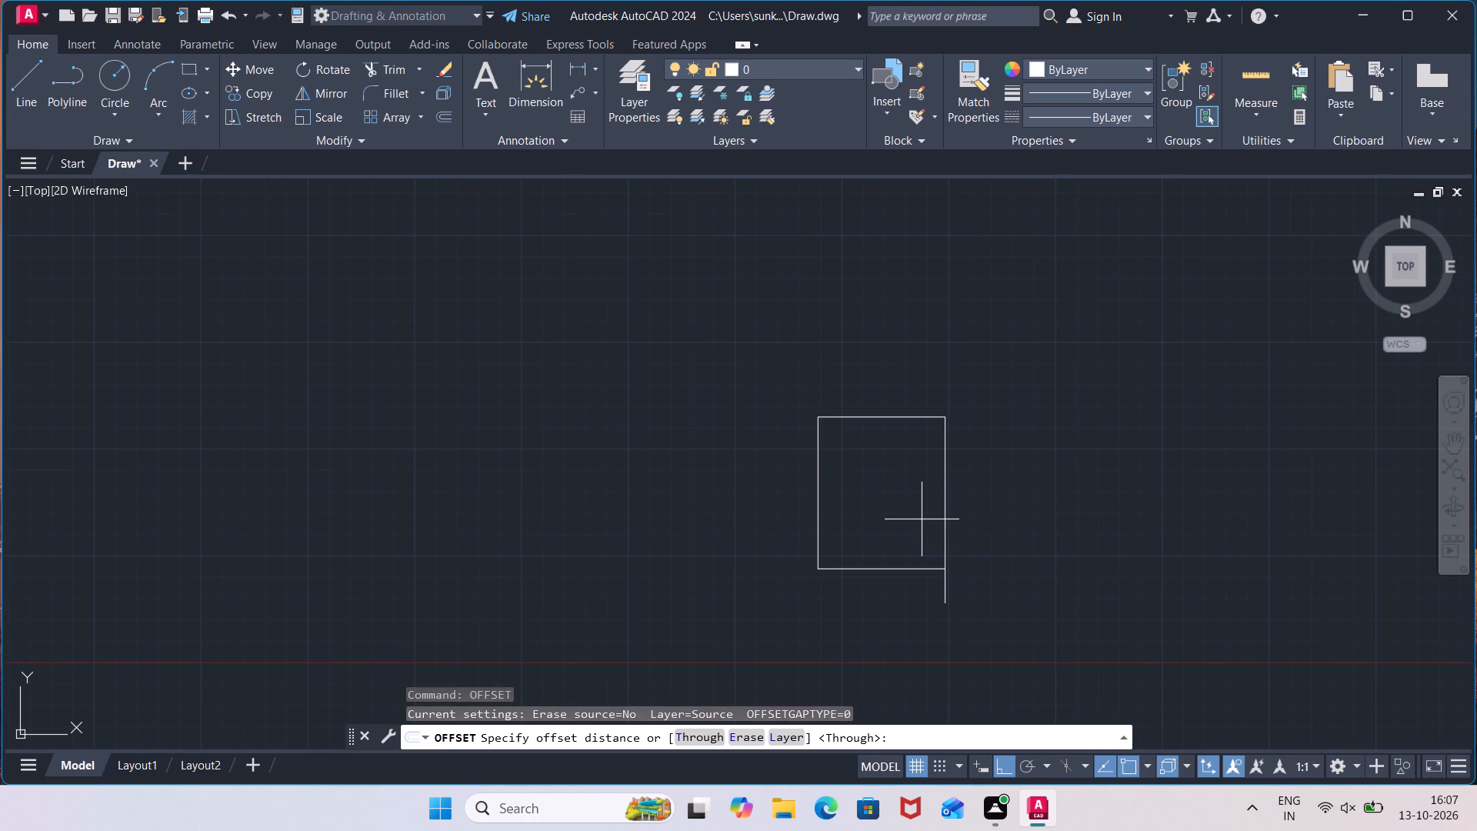
pyautogui.press('9')
pyautogui.hotkey('shift', '"')
pyautogui.press('Return')
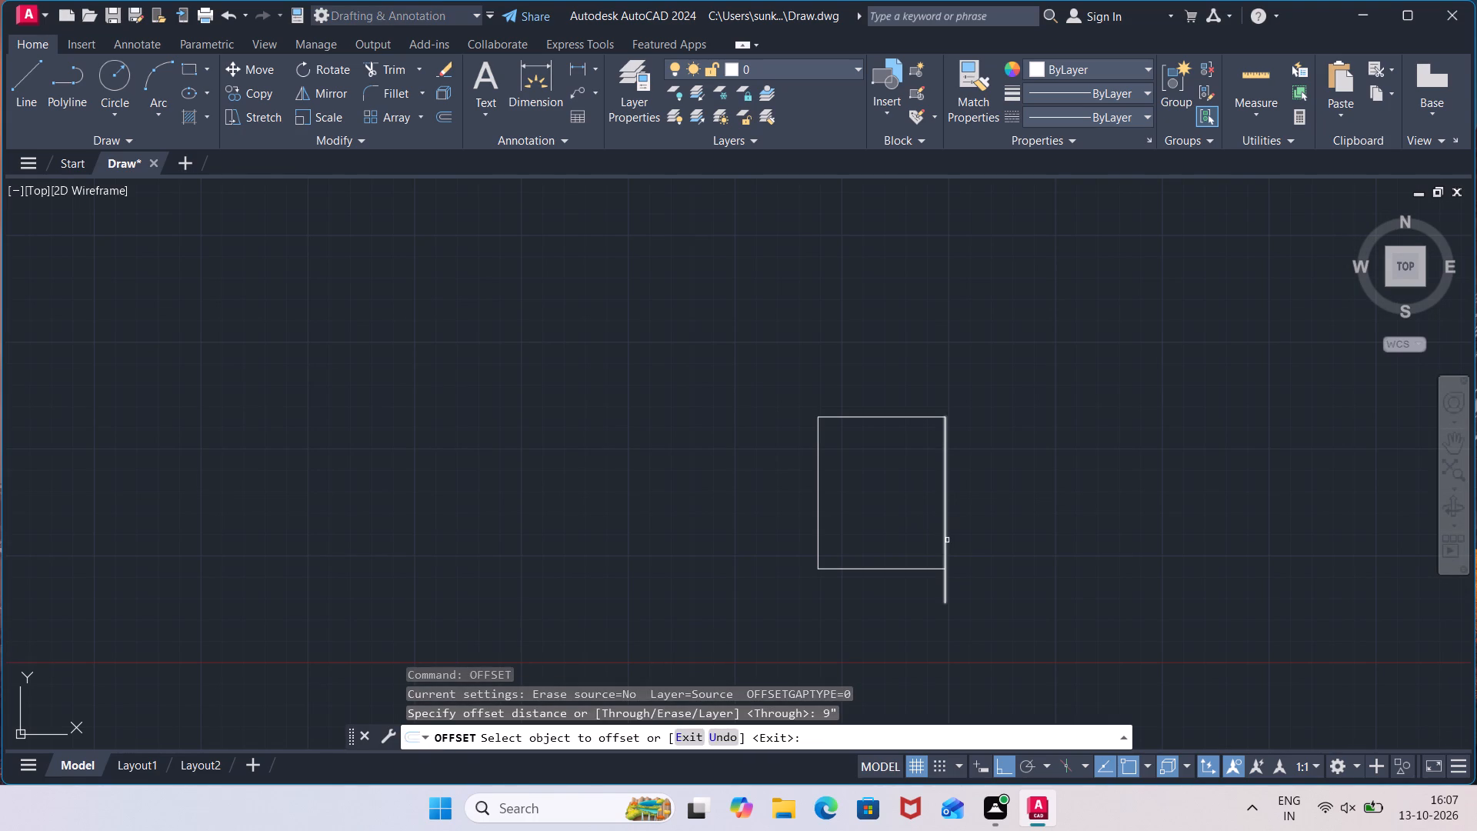
pyautogui.click(947, 540)
pyautogui.click(834, 531)
pyautogui.scroll(1, 888, 409)
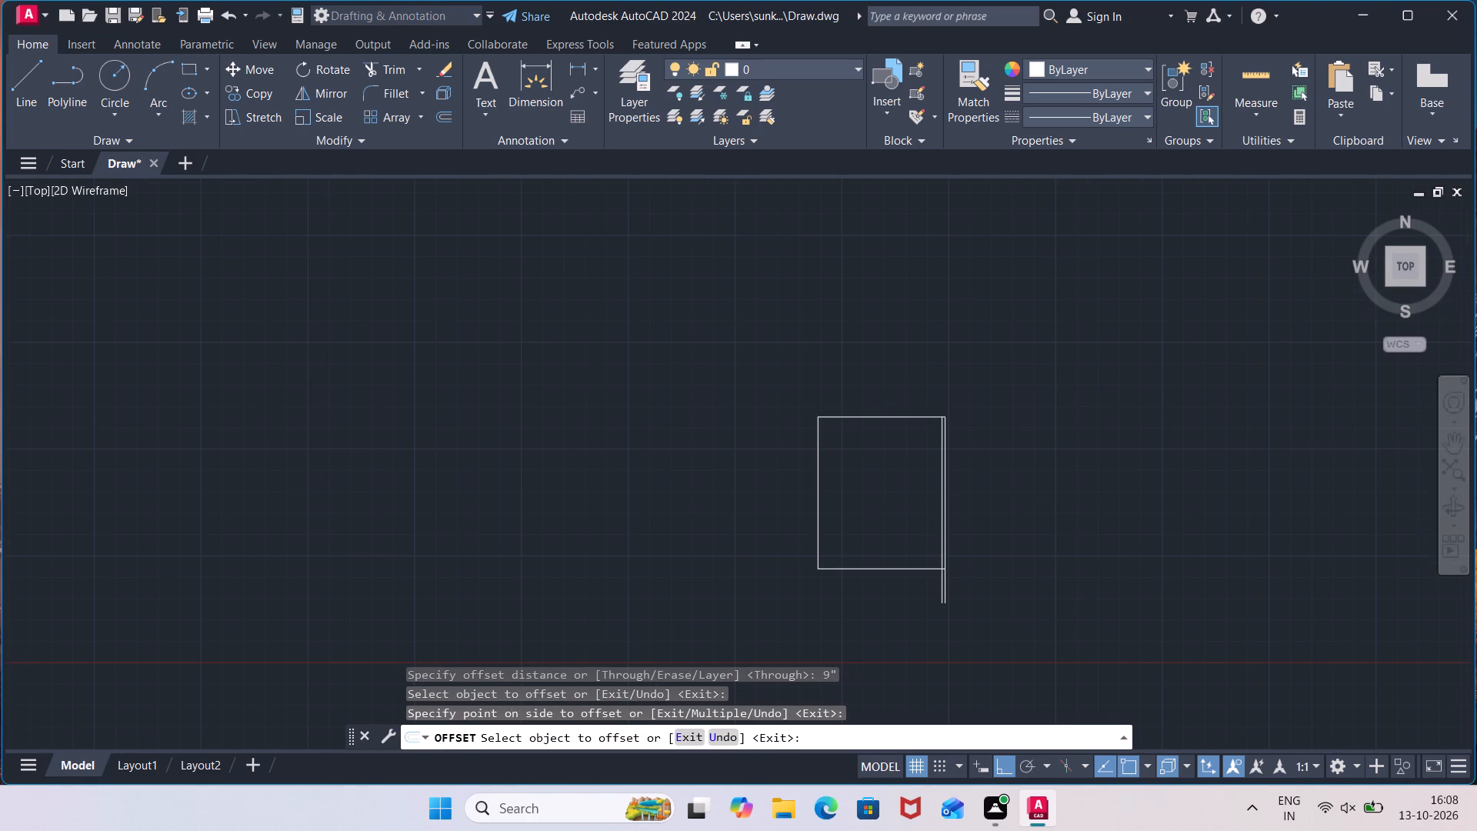
pyautogui.scroll(2, 888, 409)
pyautogui.moveTo(910, 471); pyautogui.dragTo(832, 280, button='middle')
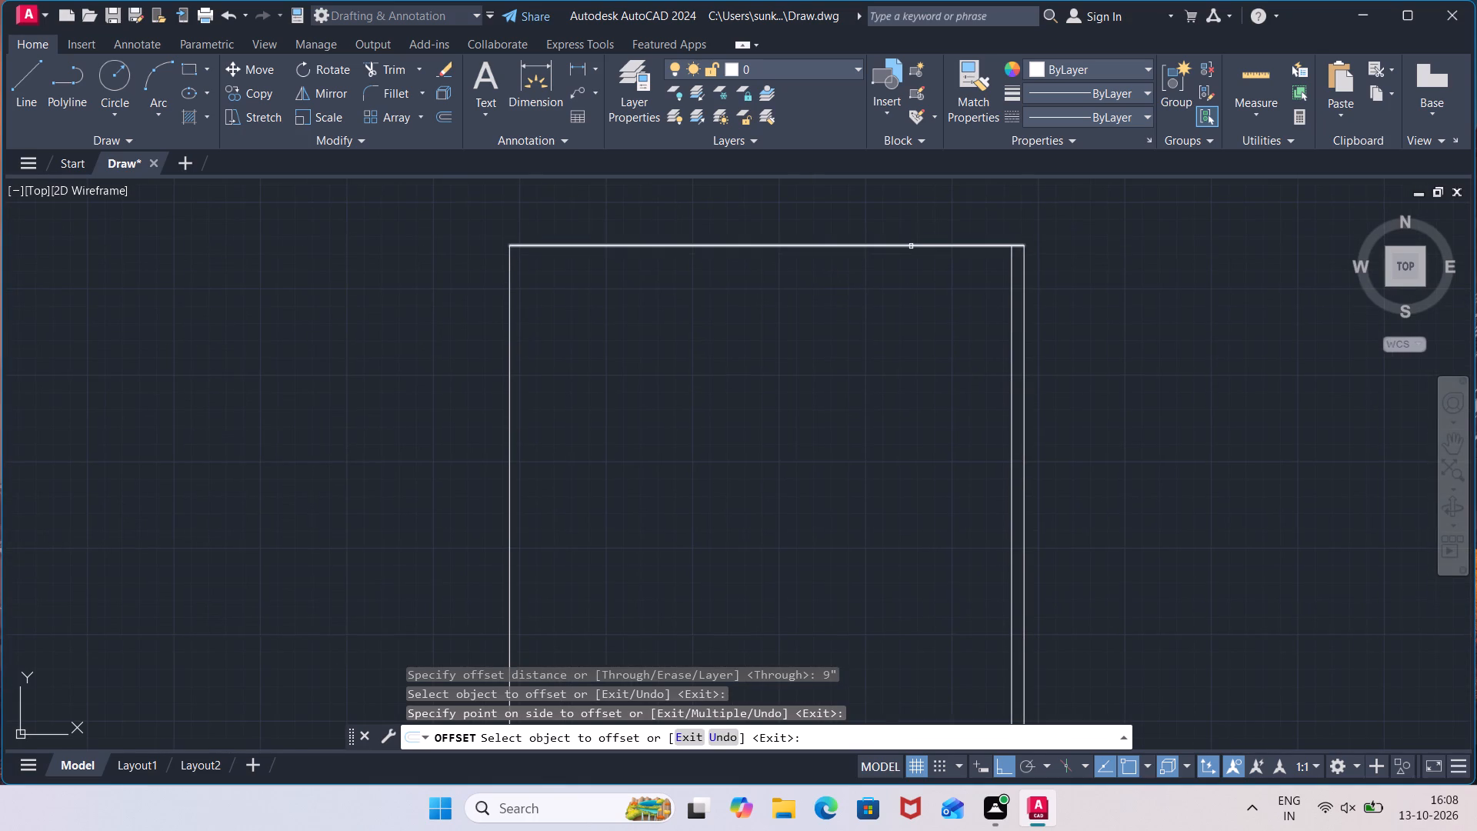
pyautogui.click(911, 246)
pyautogui.click(912, 344)
pyautogui.scroll(-3, 854, 407)
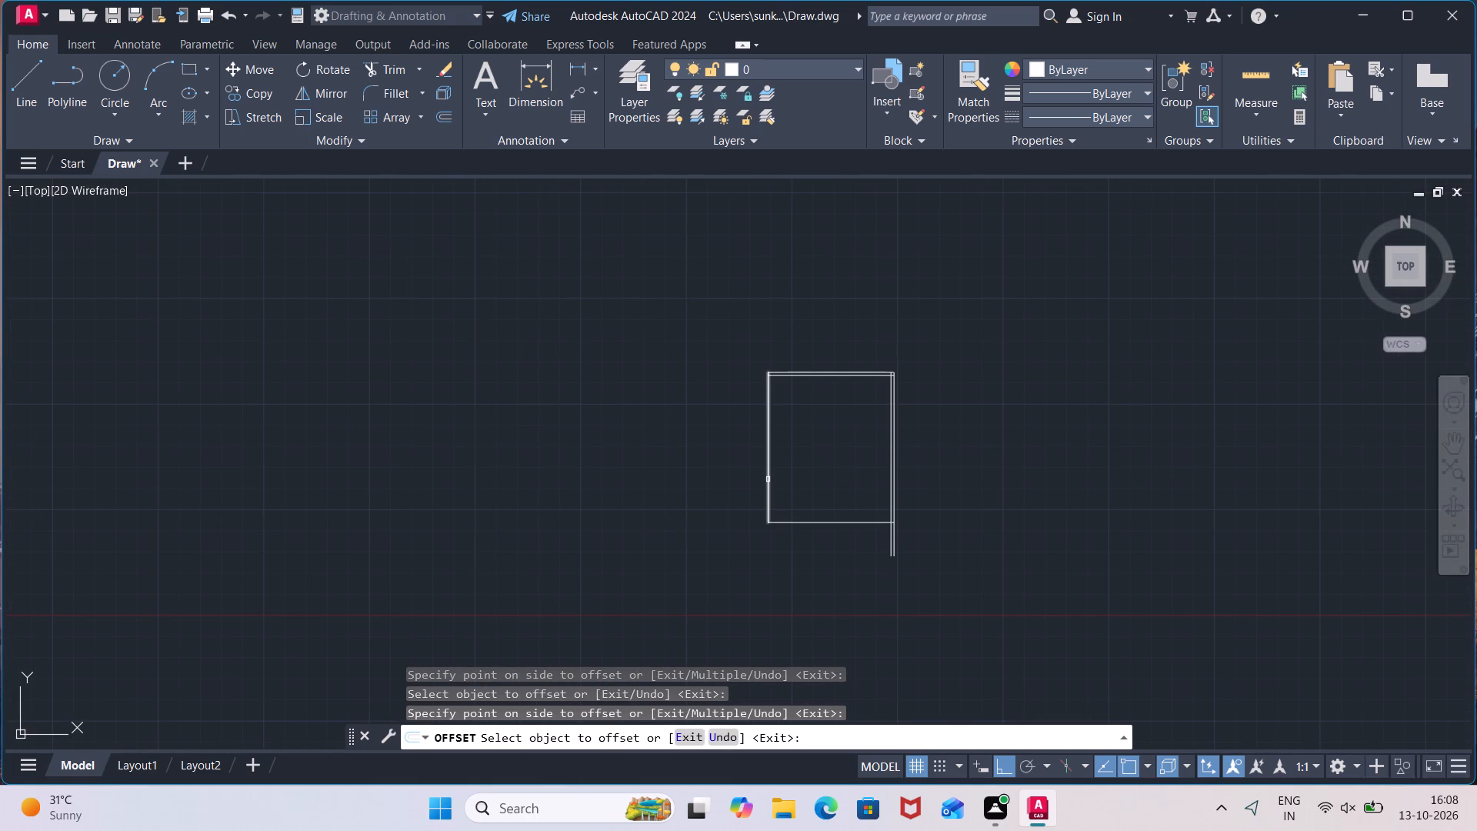
# Offset the outline's left and bottom lines inward by the same 9" distance.
pyautogui.click(768, 479)
pyautogui.click(834, 474)
pyautogui.moveTo(846, 532); pyautogui.dragTo(814, 412, button='middle')
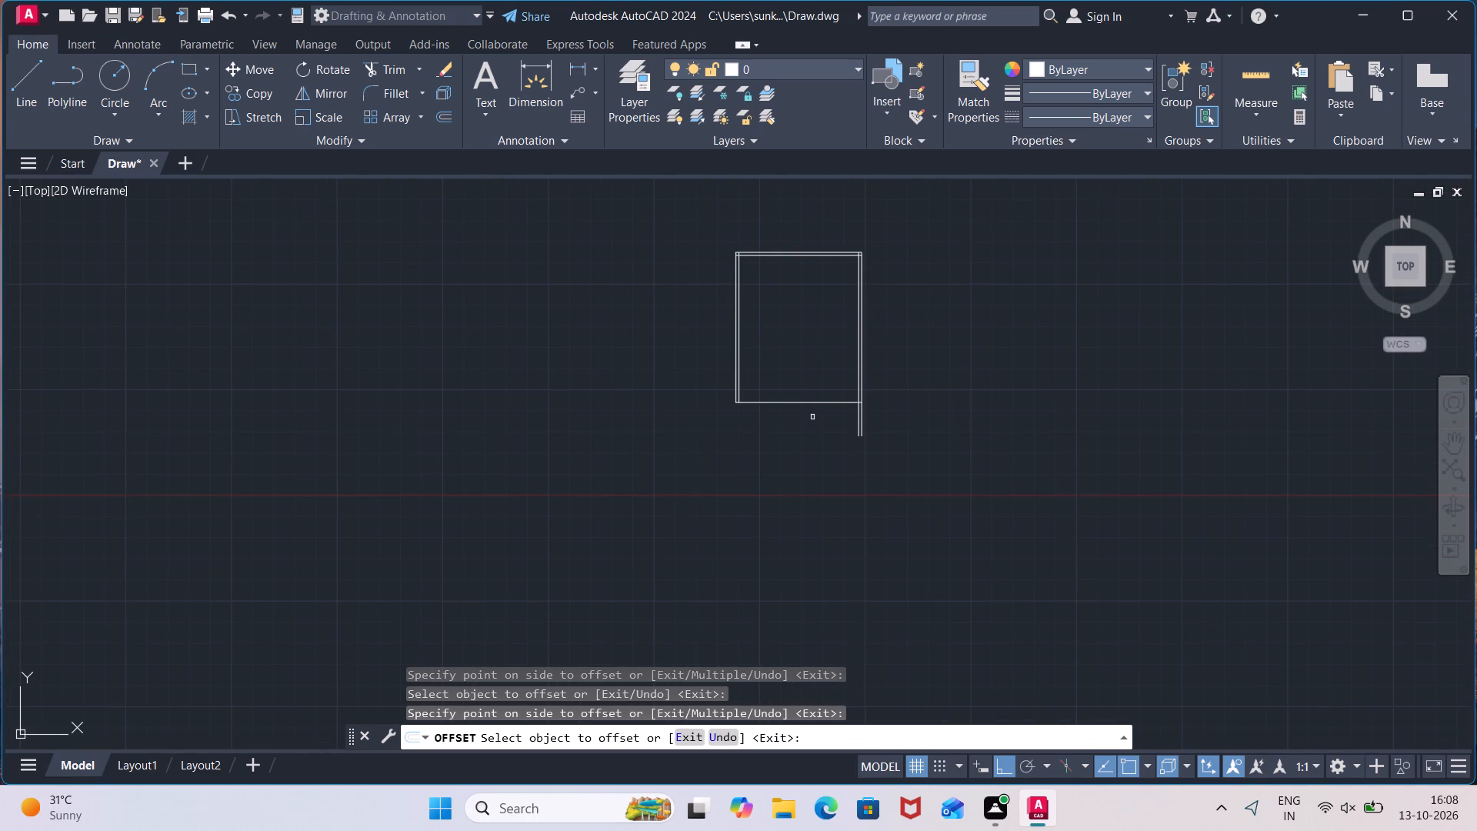
pyautogui.scroll(1, 812, 417)
pyautogui.click(808, 392)
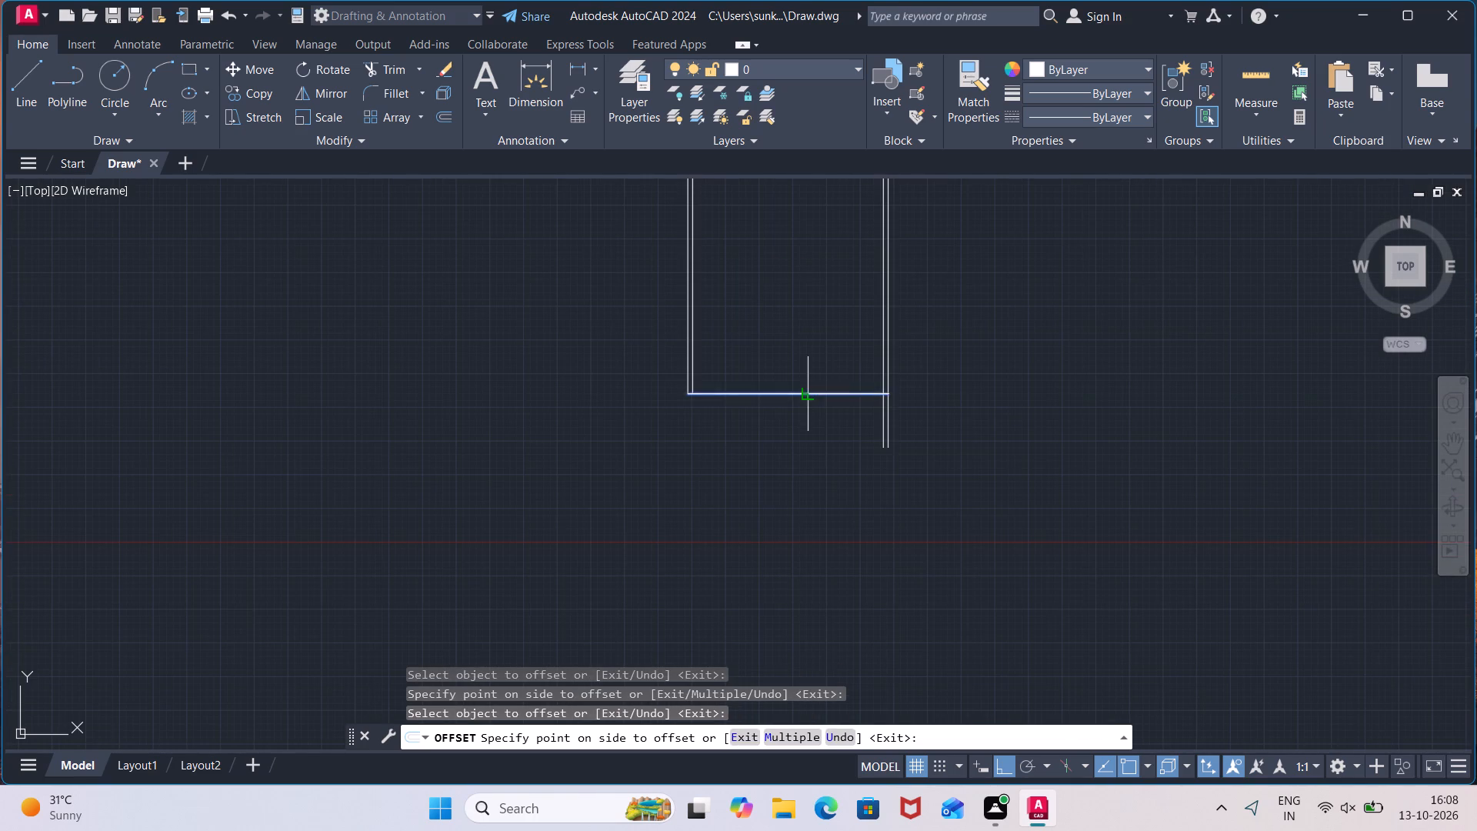
pyautogui.click(805, 369)
pyautogui.scroll(3, 866, 425)
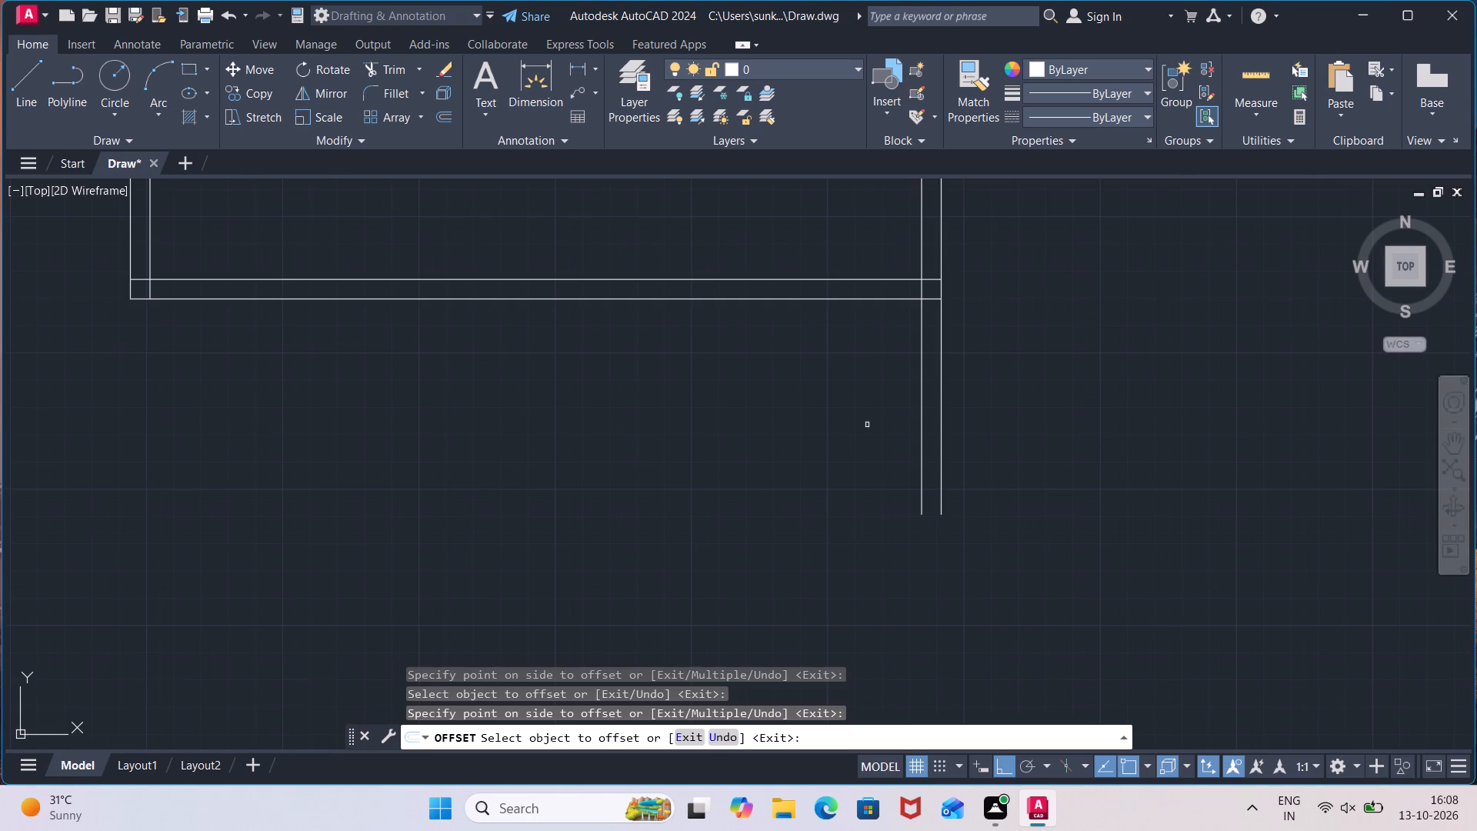
pyautogui.scroll(-2, 867, 425)
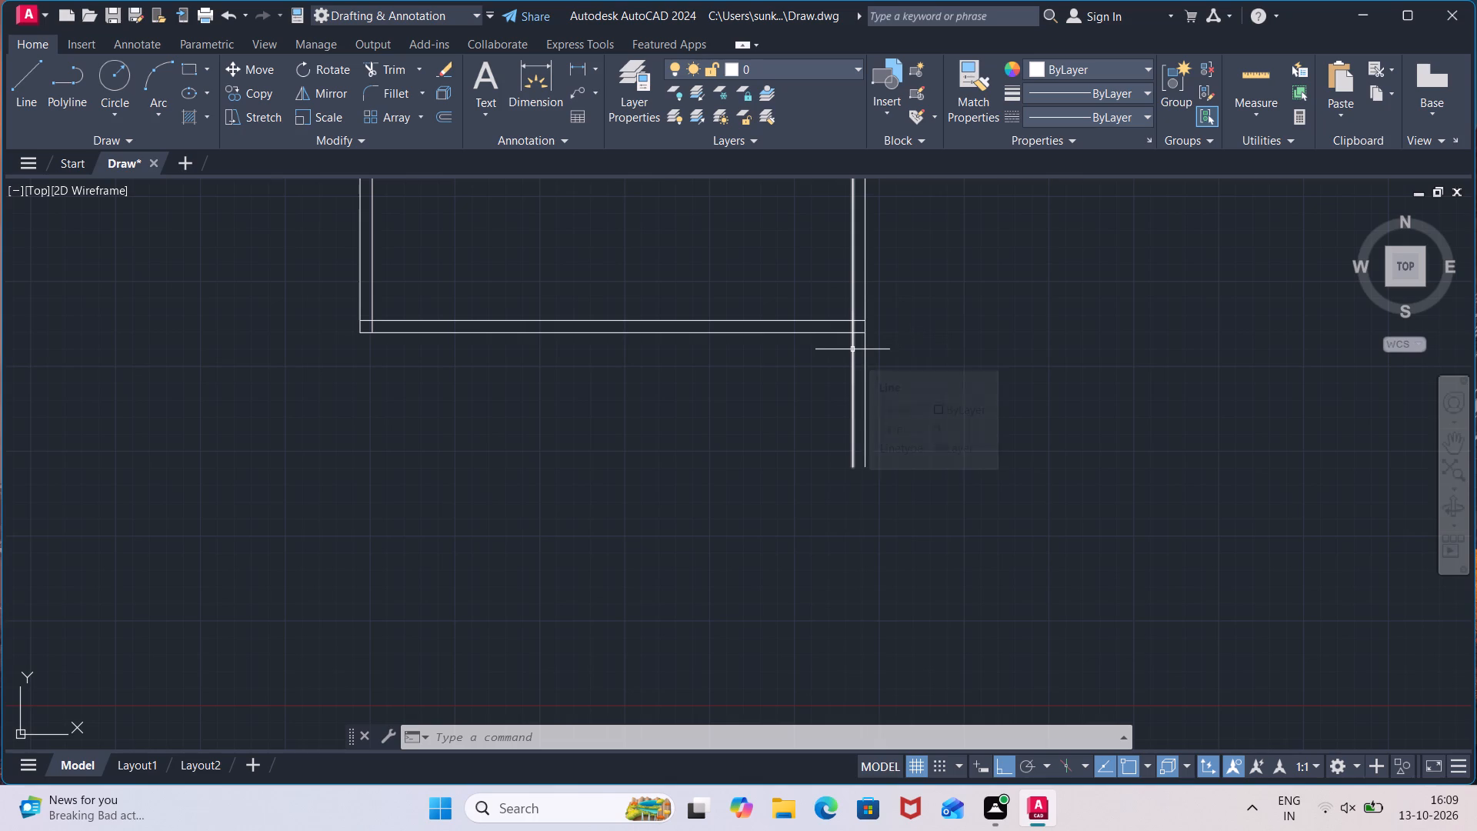
# Trim the overlapping inner line ends at the outline's upper-left corner.
pyautogui.scroll(-1, 717, 348)
pyautogui.moveTo(717, 348); pyautogui.dragTo(725, 437, button='middle')
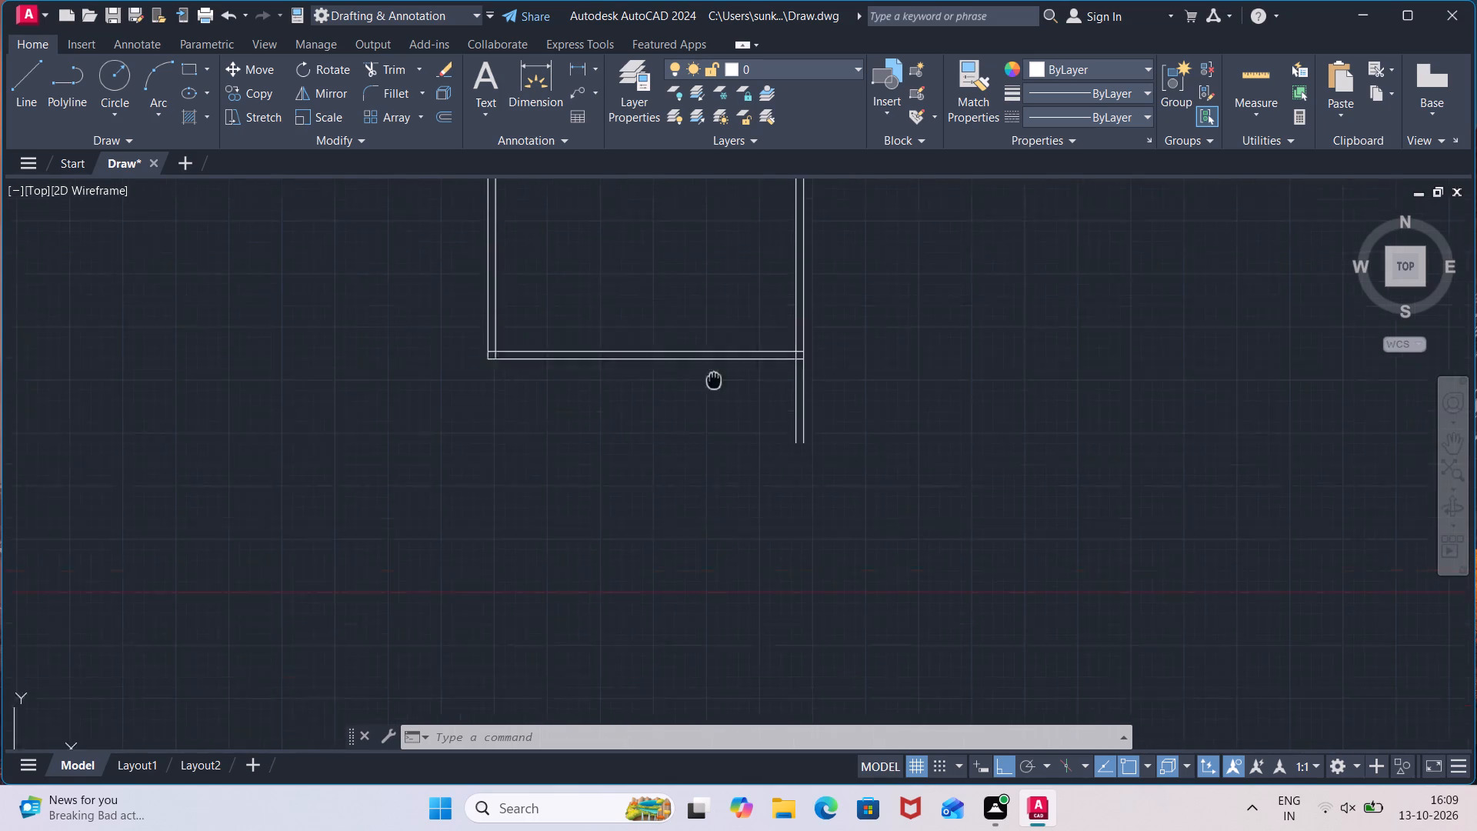
pyautogui.moveTo(725, 437); pyautogui.dragTo(768, 592, button='middle')
pyautogui.write('tr')
pyautogui.press('Return')
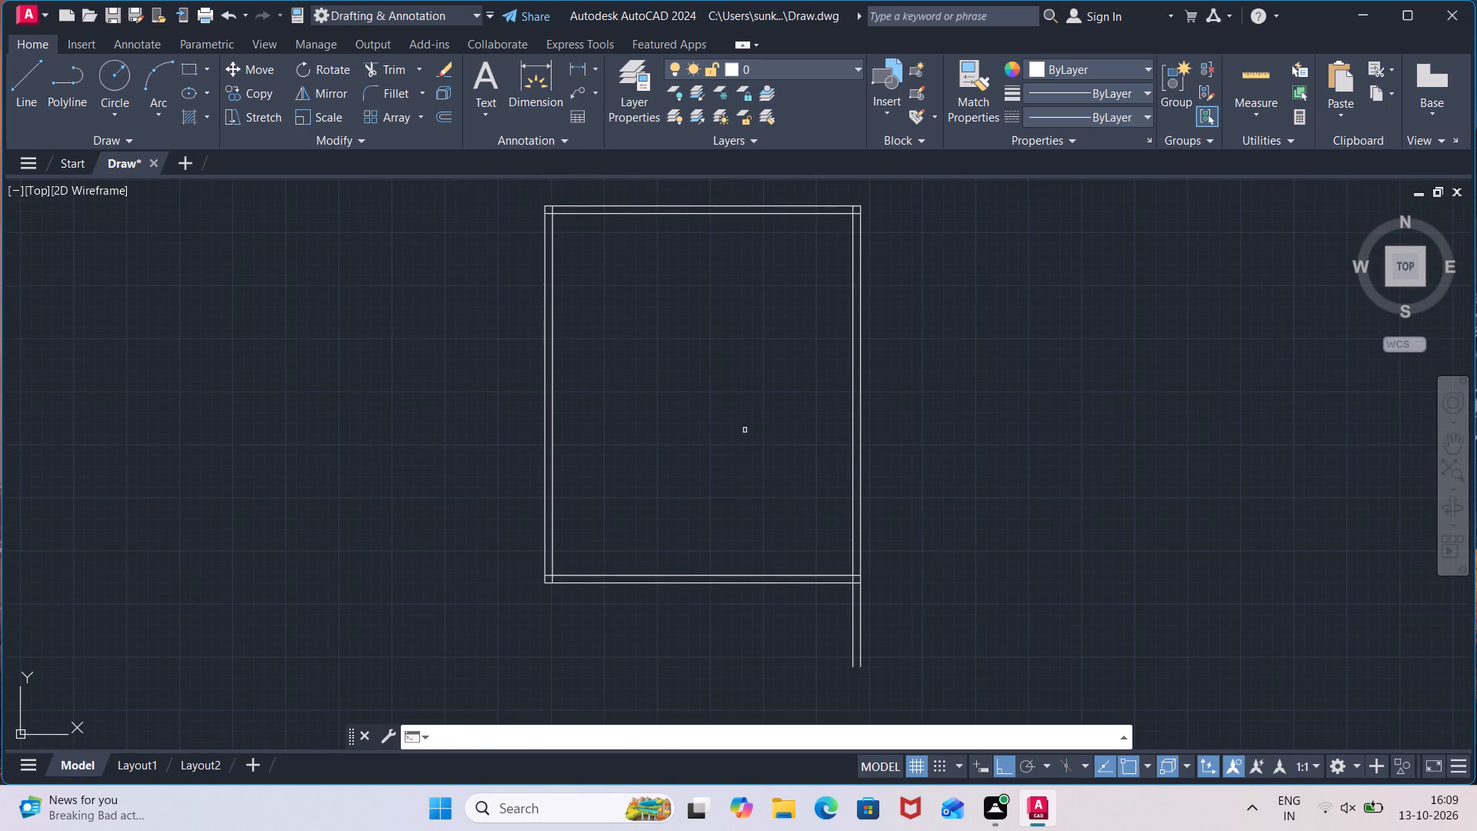
pyautogui.scroll(5, 530, 212)
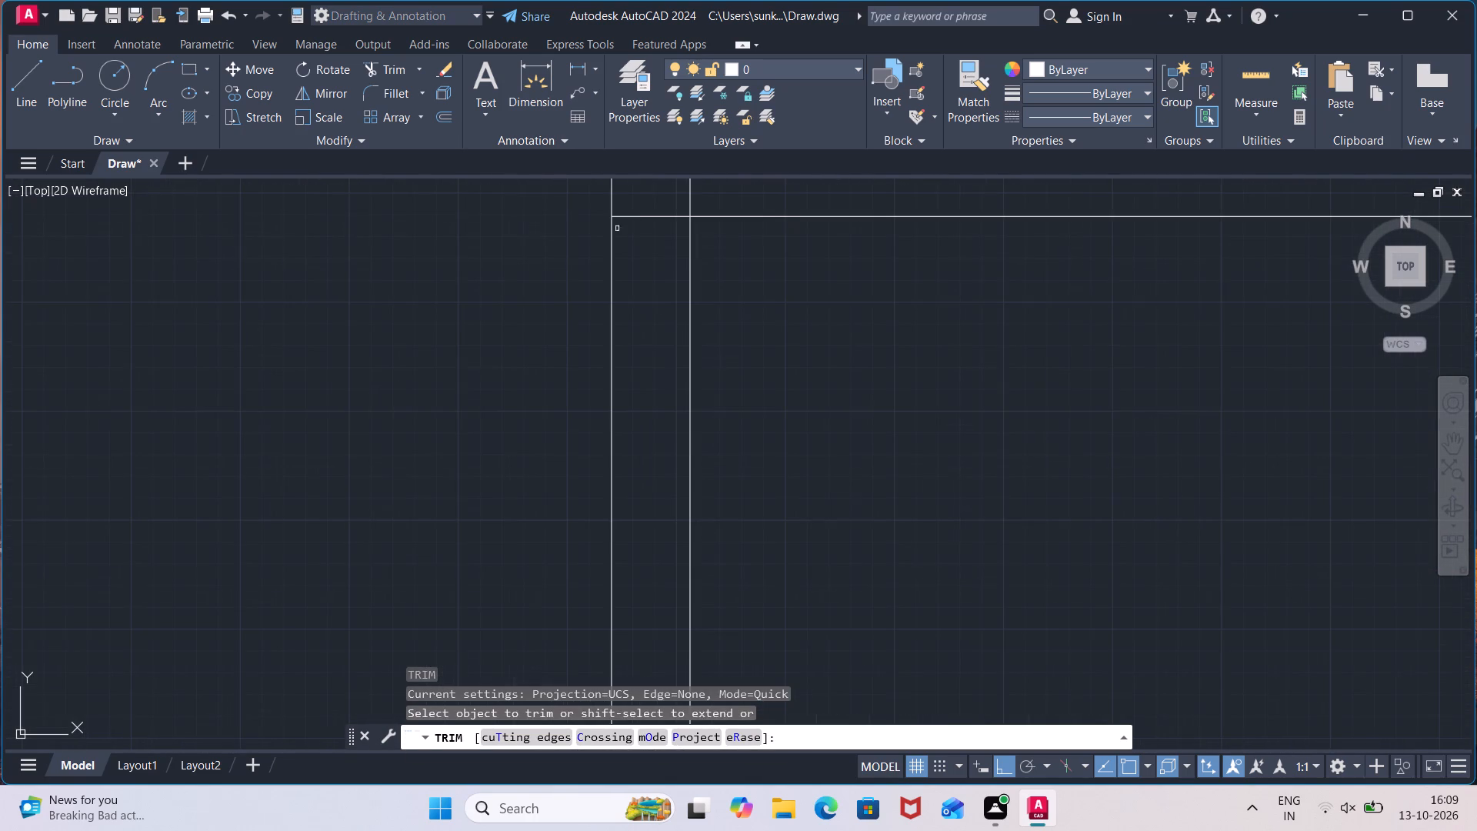
pyautogui.click(638, 225)
pyautogui.click(637, 202)
pyautogui.scroll(-1, 708, 205)
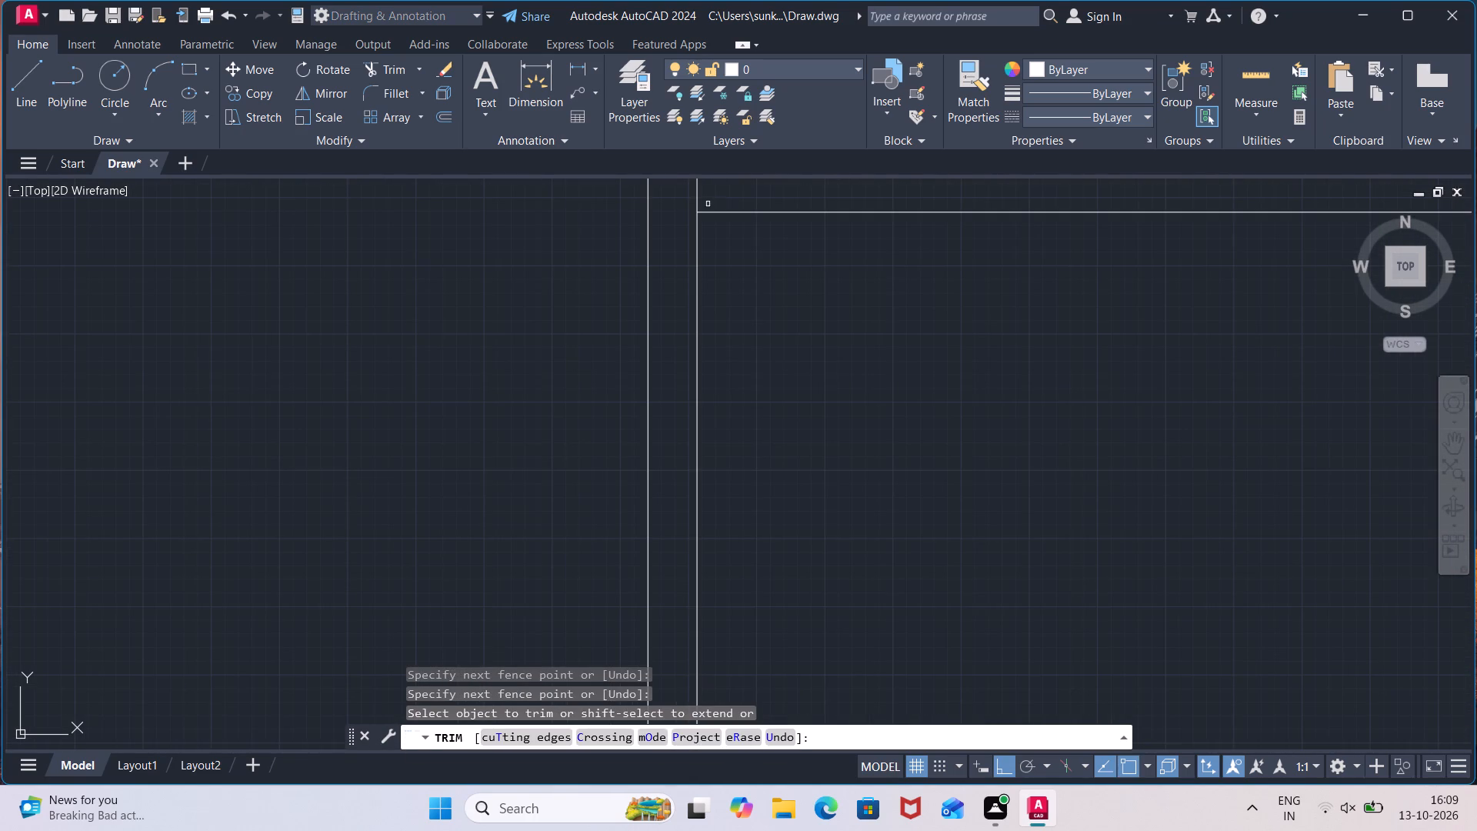
pyautogui.click(726, 193)
pyautogui.click(666, 205)
pyautogui.scroll(-3, 810, 333)
# Trim the overlapping inner line ends at the outline's upper-right corner.
pyautogui.moveTo(869, 345); pyautogui.dragTo(551, 378, button='middle')
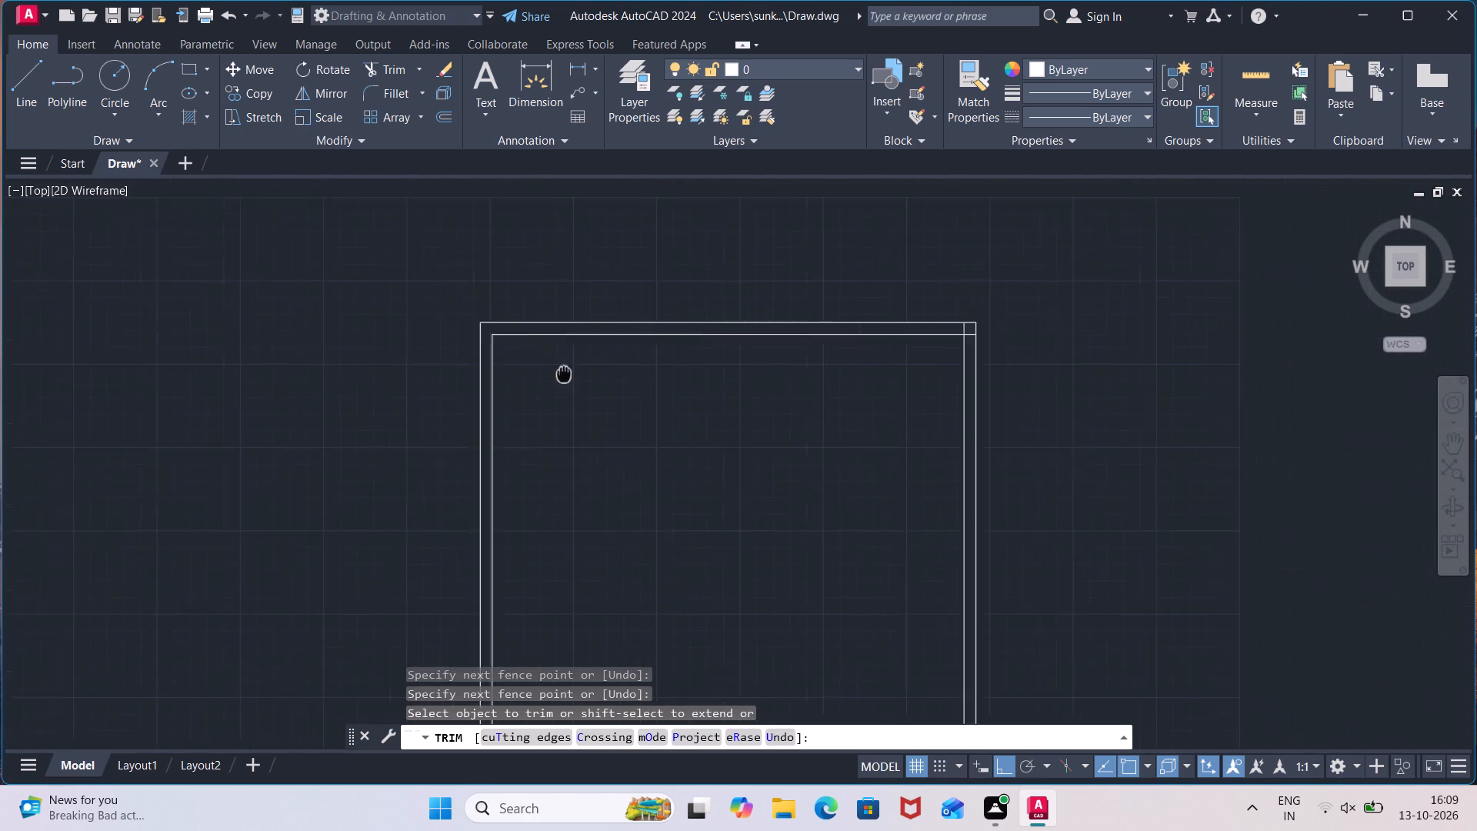
pyautogui.moveTo(551, 378); pyautogui.dragTo(469, 408, button='middle')
pyautogui.scroll(3, 949, 406)
pyautogui.click(542, 255)
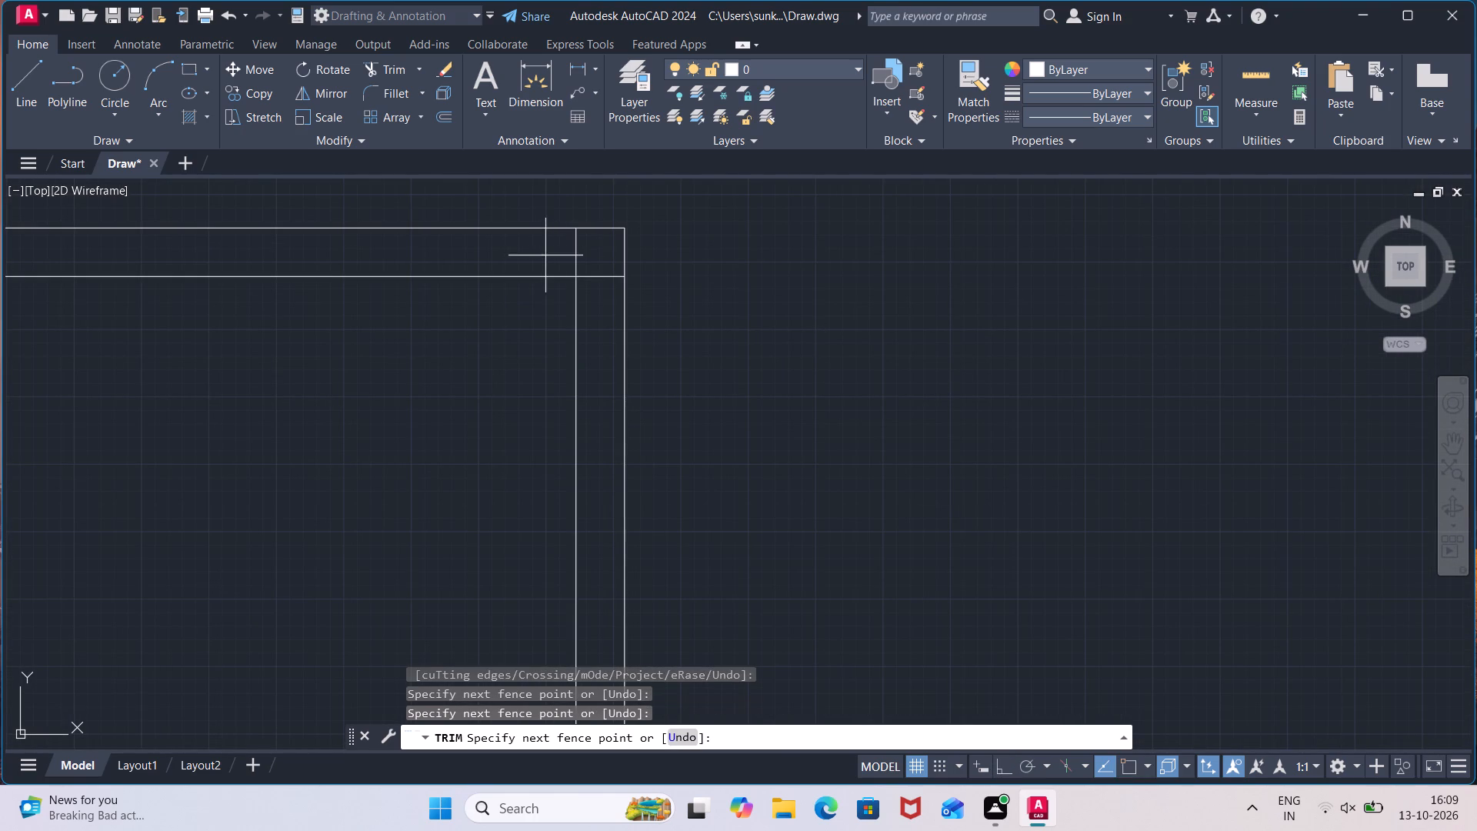
pyautogui.click(601, 255)
pyautogui.moveTo(601, 255); pyautogui.dragTo(602, 271)
pyautogui.moveTo(602, 271); pyautogui.dragTo(602, 272)
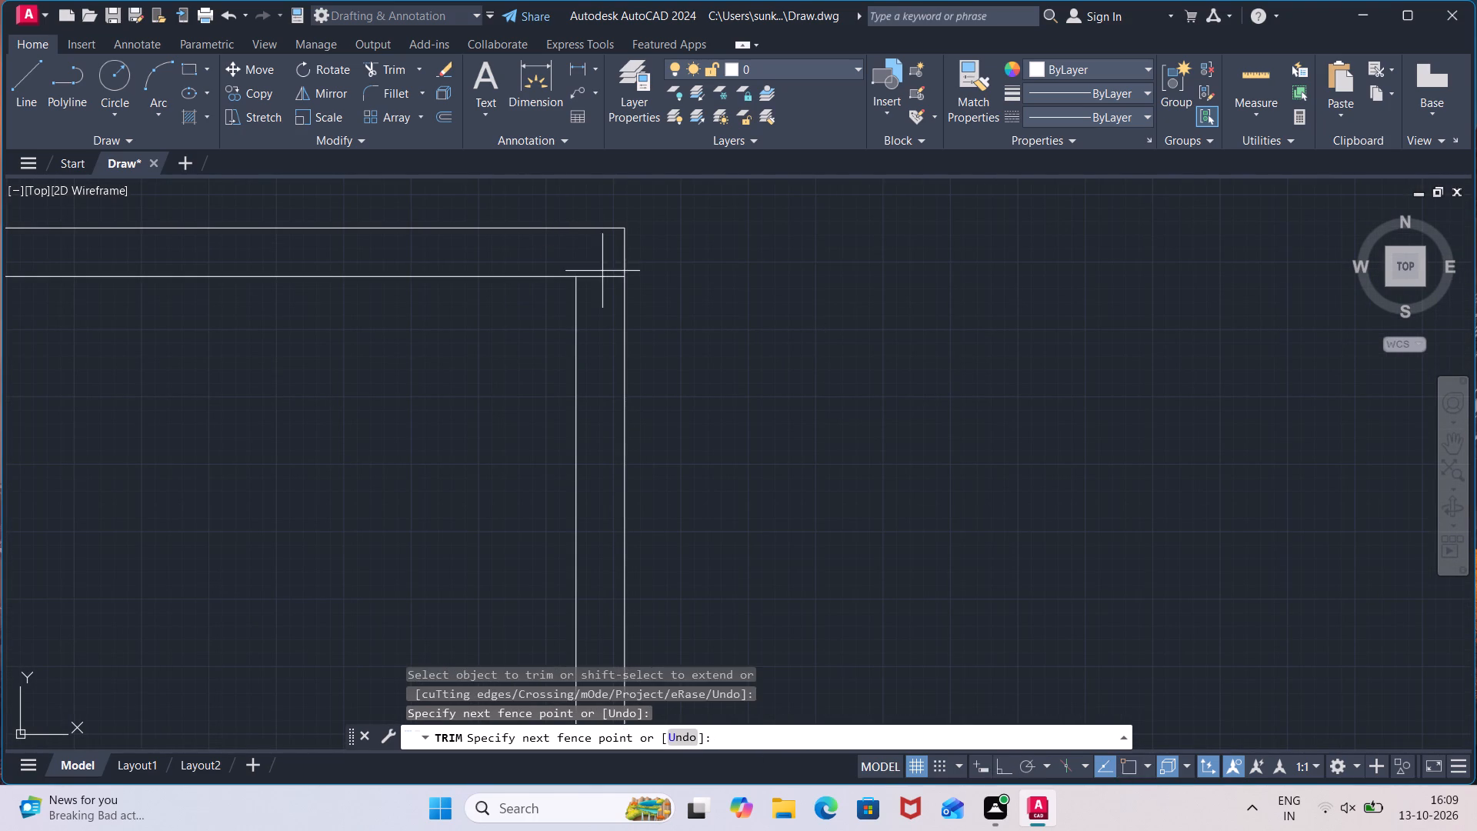
pyautogui.moveTo(602, 272); pyautogui.dragTo(602, 285)
pyautogui.click(602, 314)
pyautogui.scroll(-2, 698, 365)
# Trim the overlapping inner line ends at the outline's lower-left corner.
pyautogui.moveTo(732, 432); pyautogui.dragTo(749, 386, button='middle')
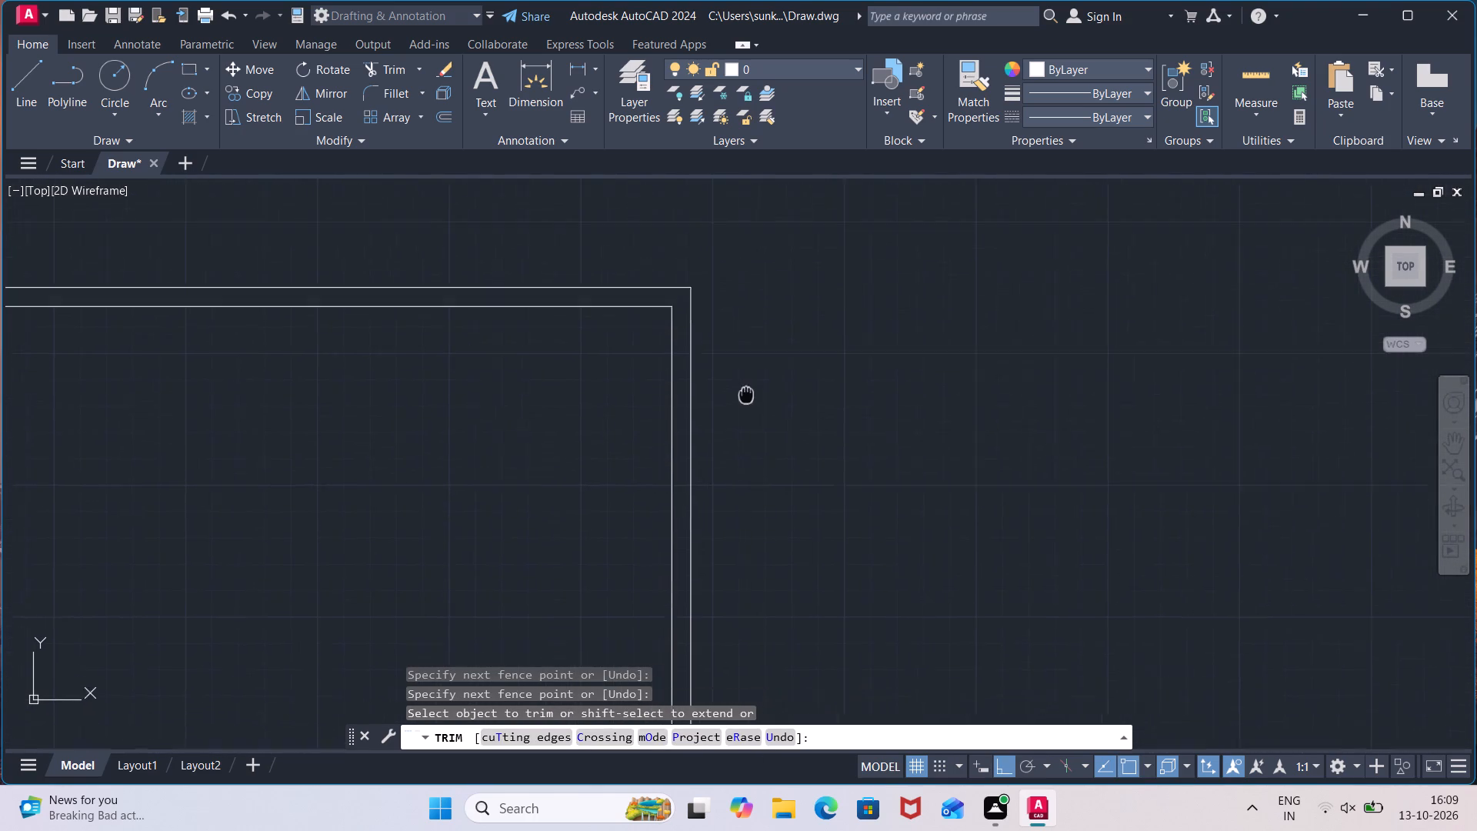
pyautogui.moveTo(749, 386); pyautogui.dragTo(855, 112, button='middle')
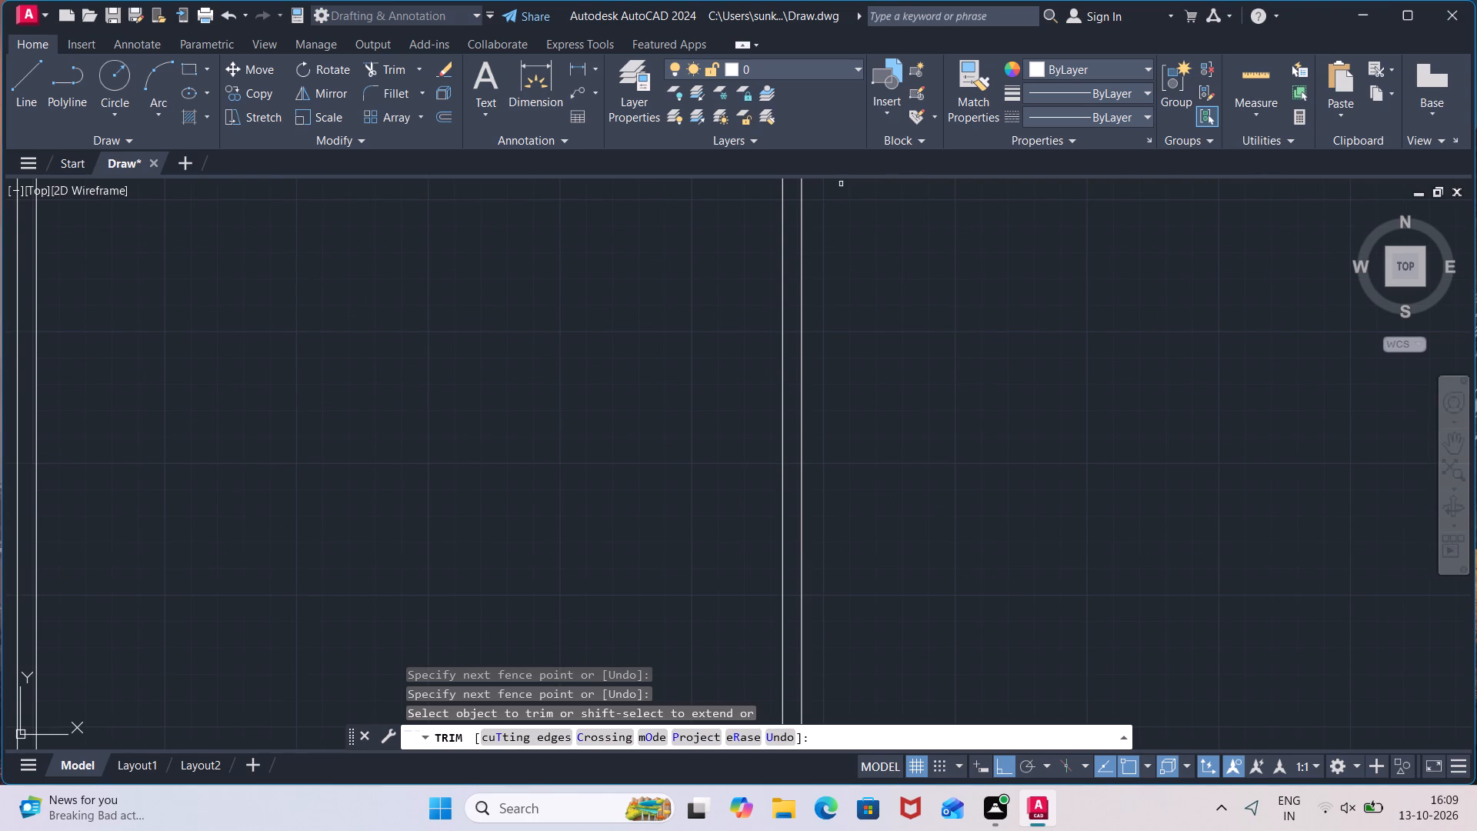
pyautogui.scroll(-1, 825, 275)
pyautogui.scroll(-1, 859, 554)
pyautogui.moveTo(861, 616); pyautogui.dragTo(862, 616, button='middle')
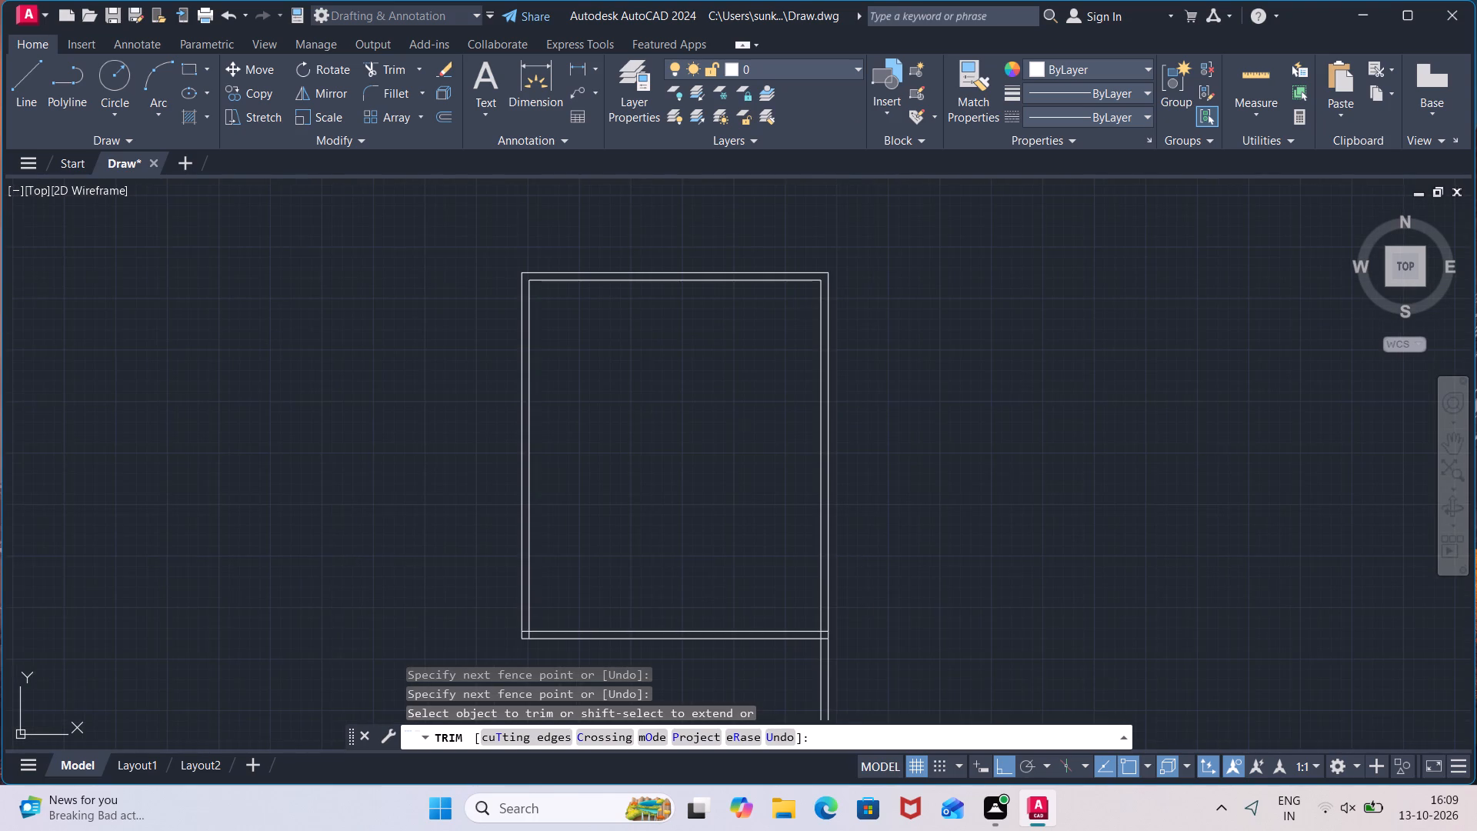
pyautogui.moveTo(862, 616); pyautogui.dragTo(868, 476, button='middle')
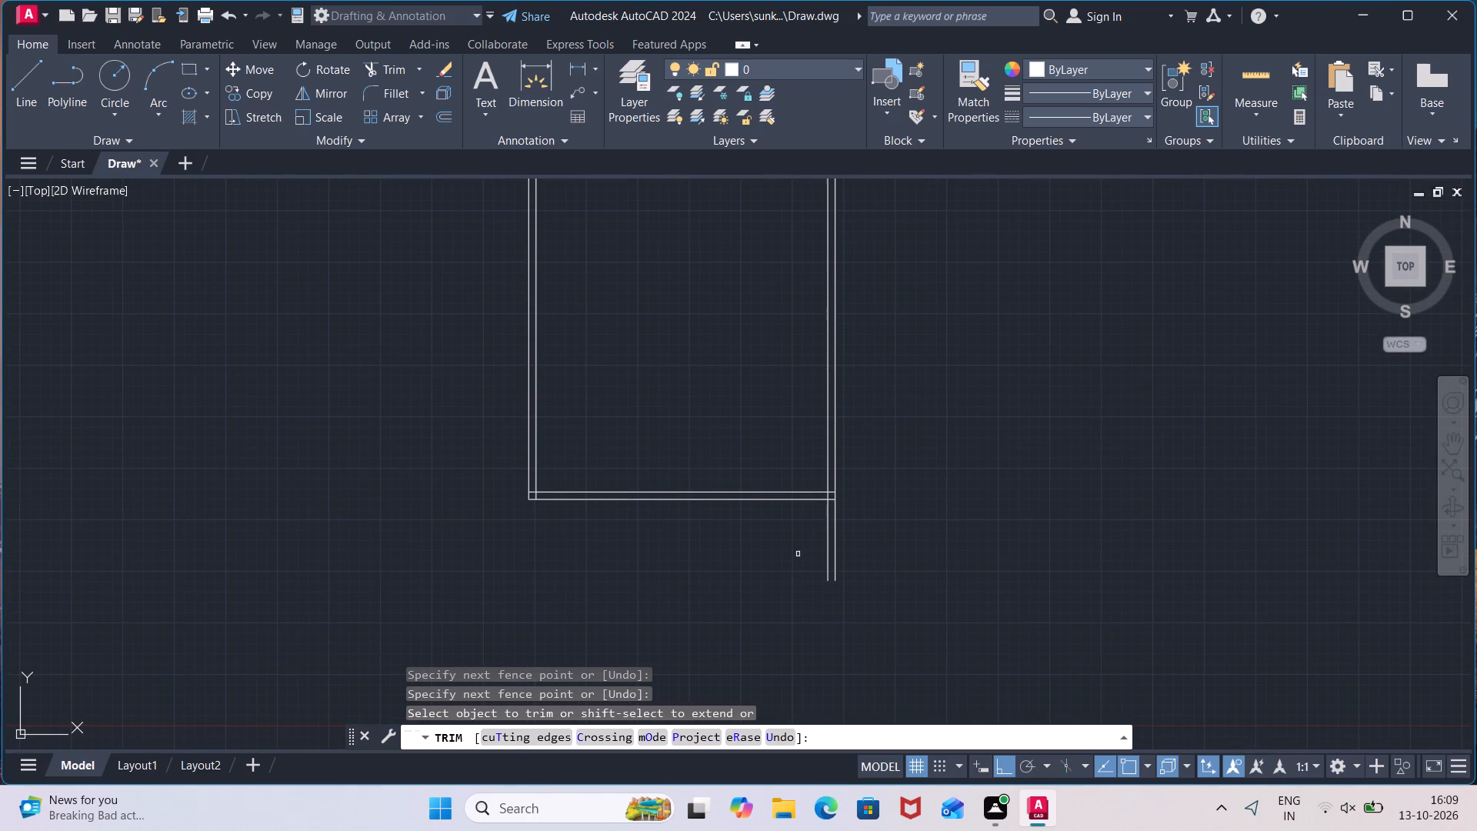
pyautogui.scroll(3, 542, 496)
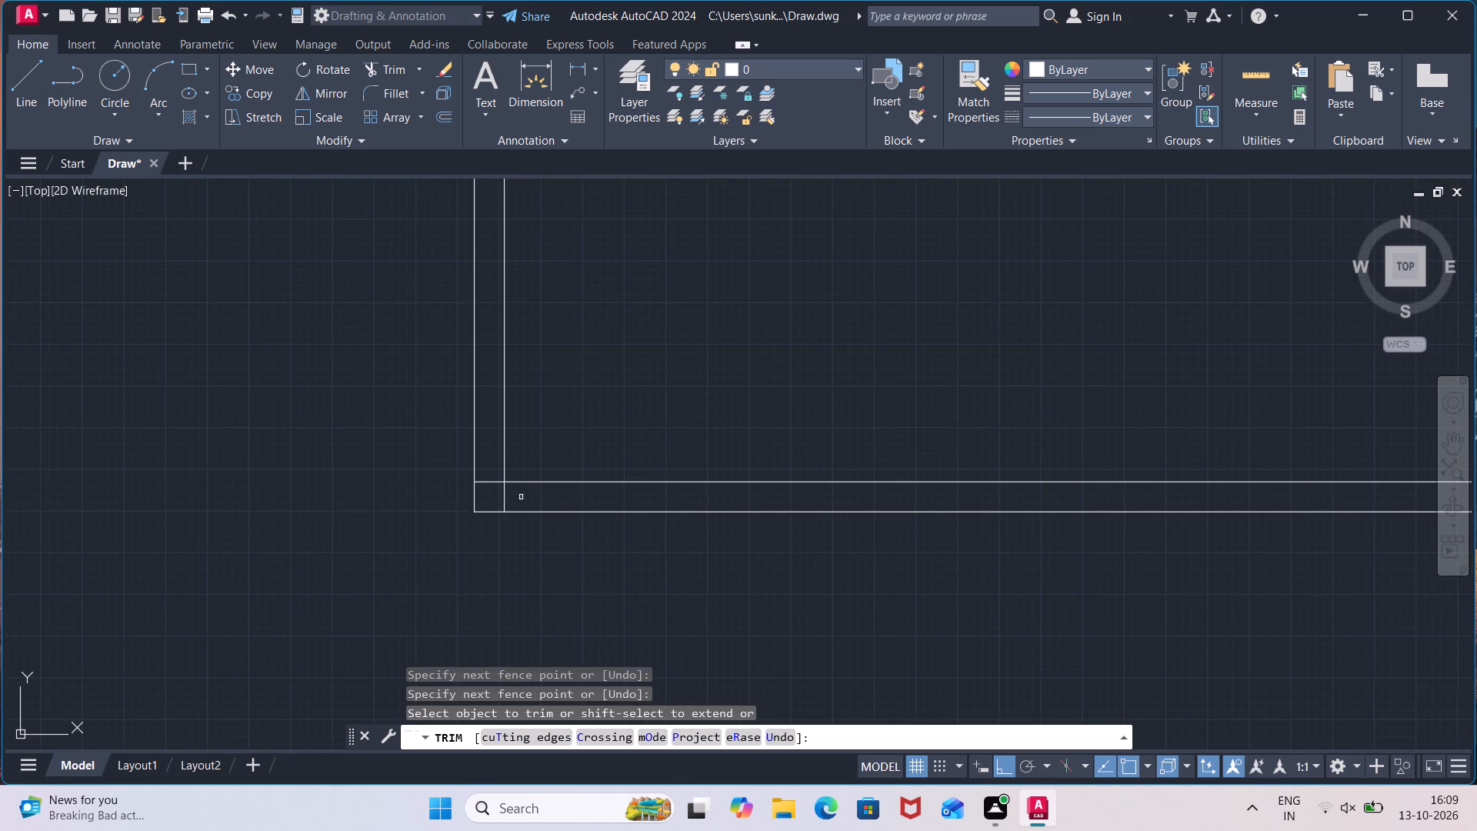
pyautogui.click(521, 497)
pyautogui.doubleClick(490, 498)
pyautogui.moveTo(489, 499); pyautogui.dragTo(494, 452)
# Trim the line segments crossing inside the junction of the bottom and right walls at the outline's lower-right corner.
pyautogui.scroll(-3, 548, 469)
pyautogui.moveTo(786, 395); pyautogui.dragTo(792, 488, button='middle')
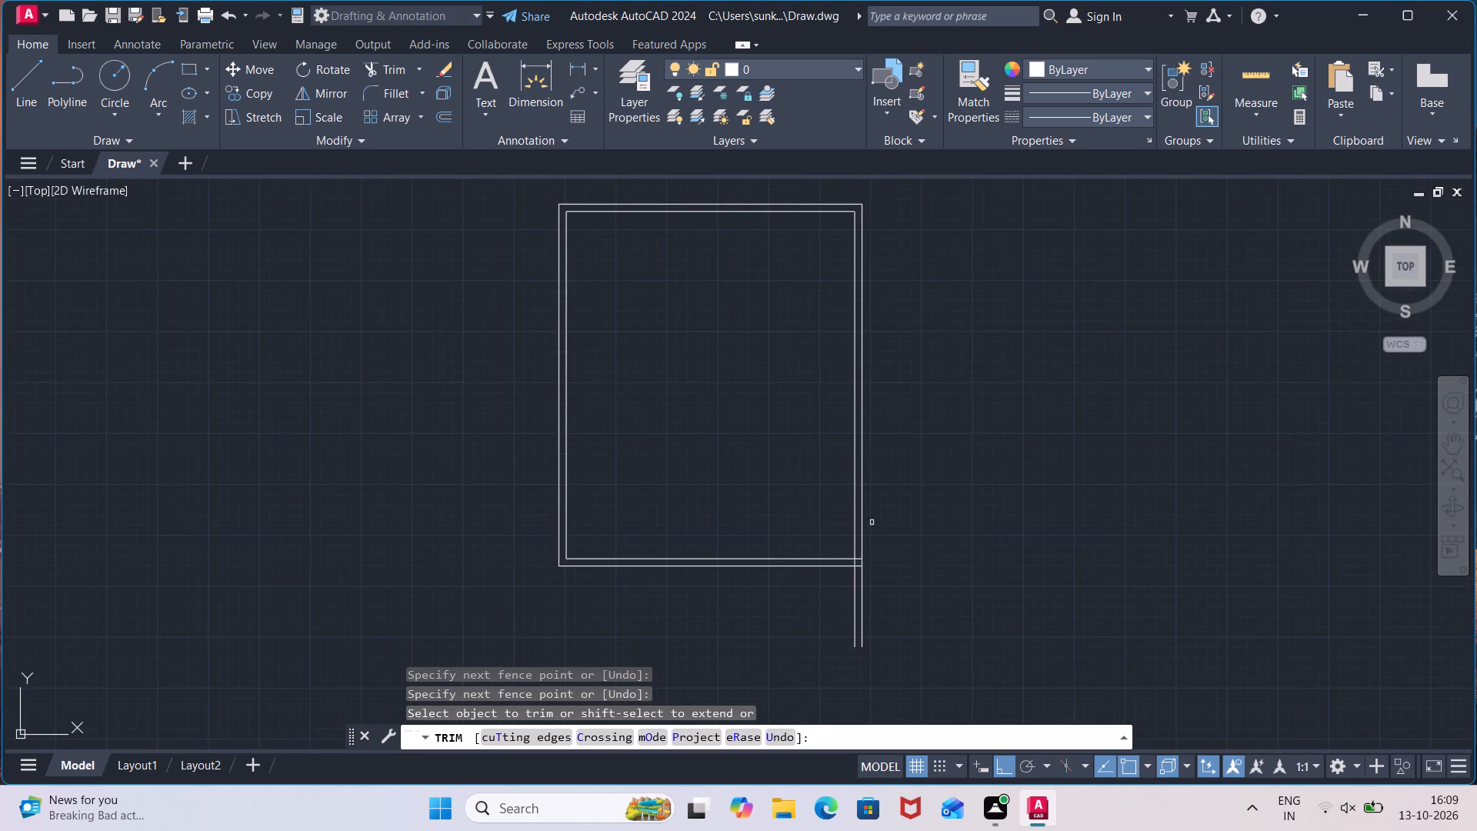
pyautogui.scroll(2, 939, 586)
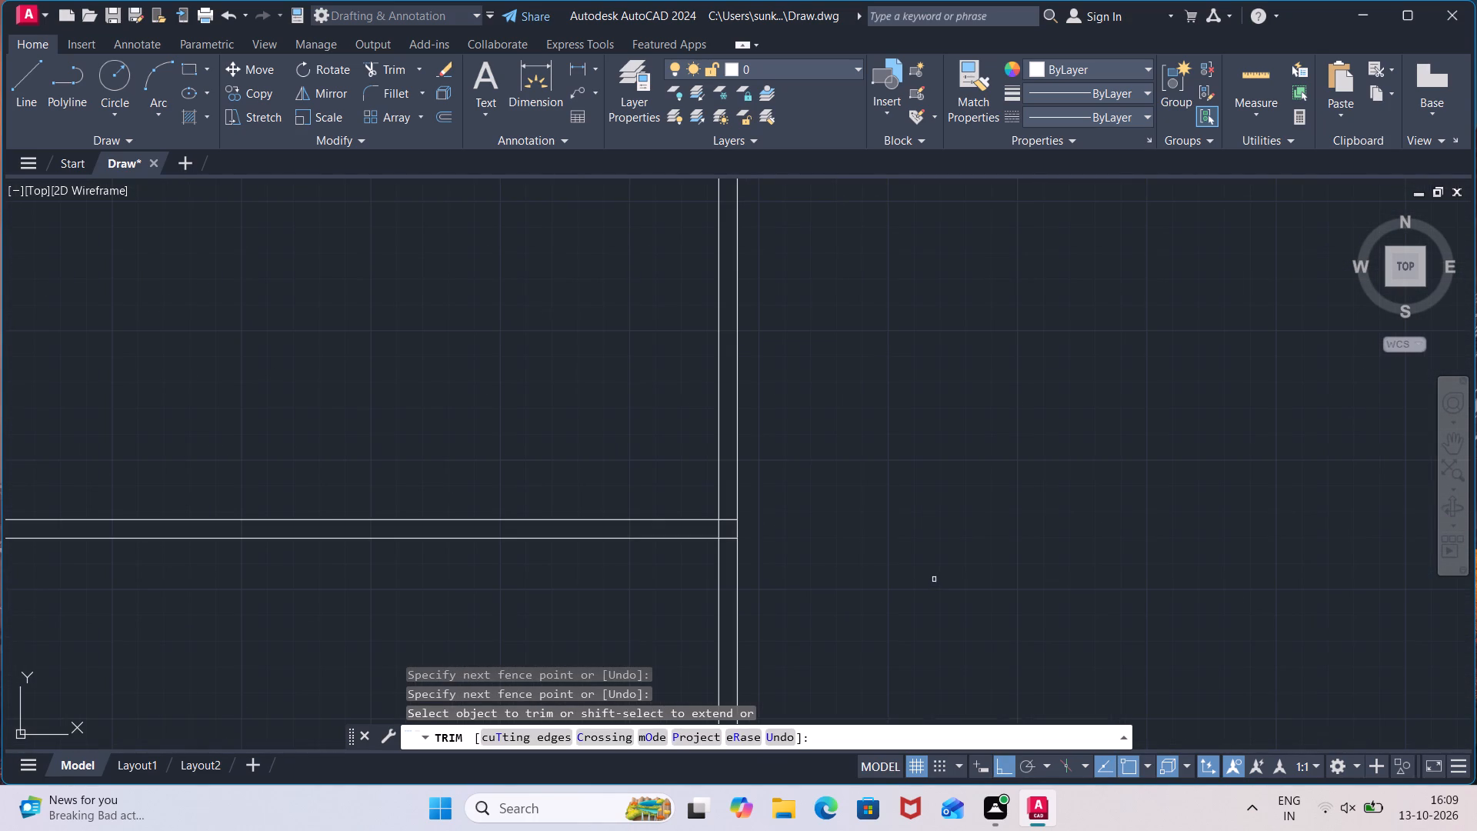
pyautogui.click(730, 549)
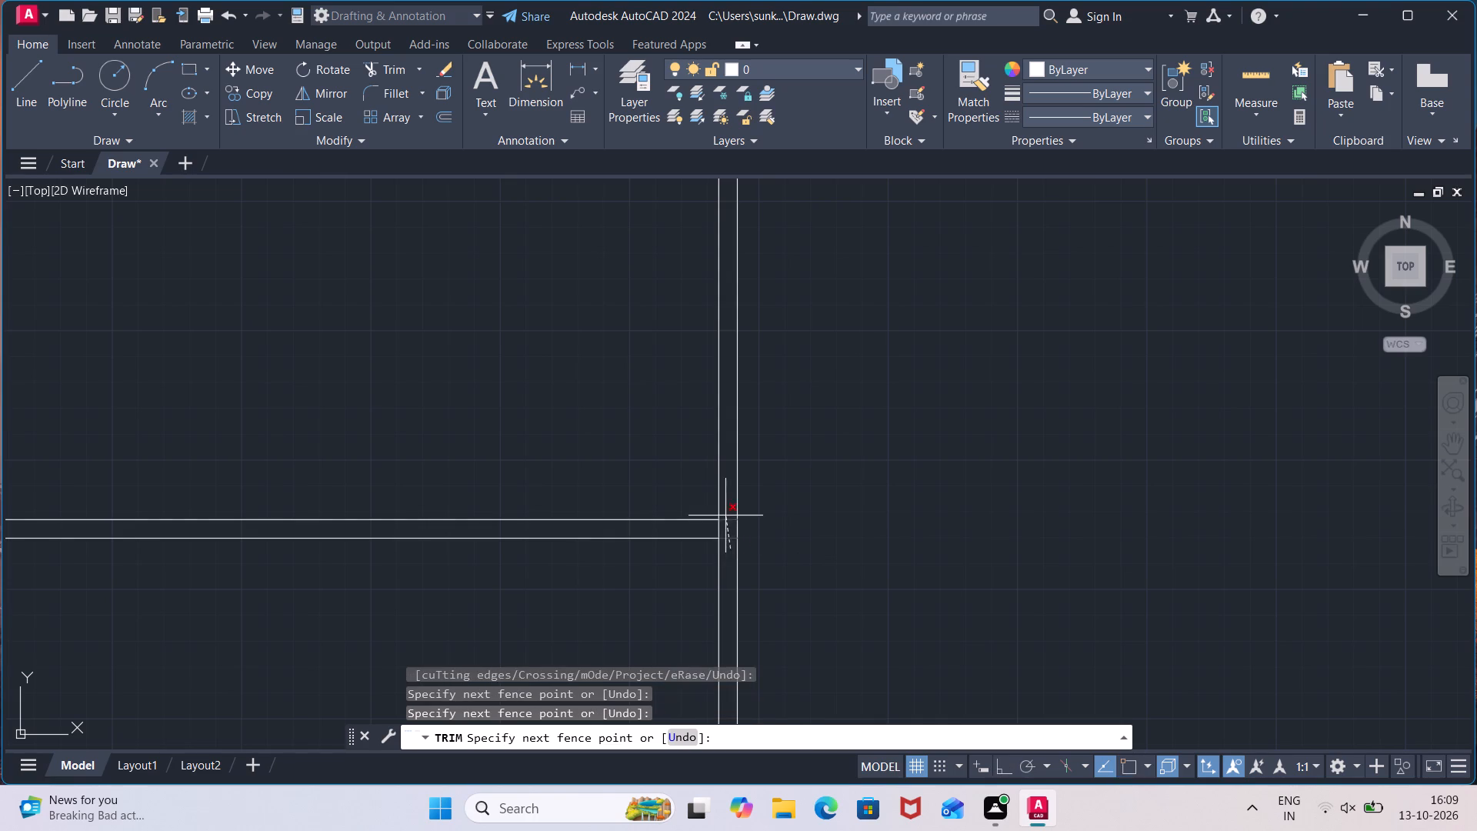
pyautogui.click(724, 502)
pyautogui.click(726, 522)
pyautogui.click(705, 530)
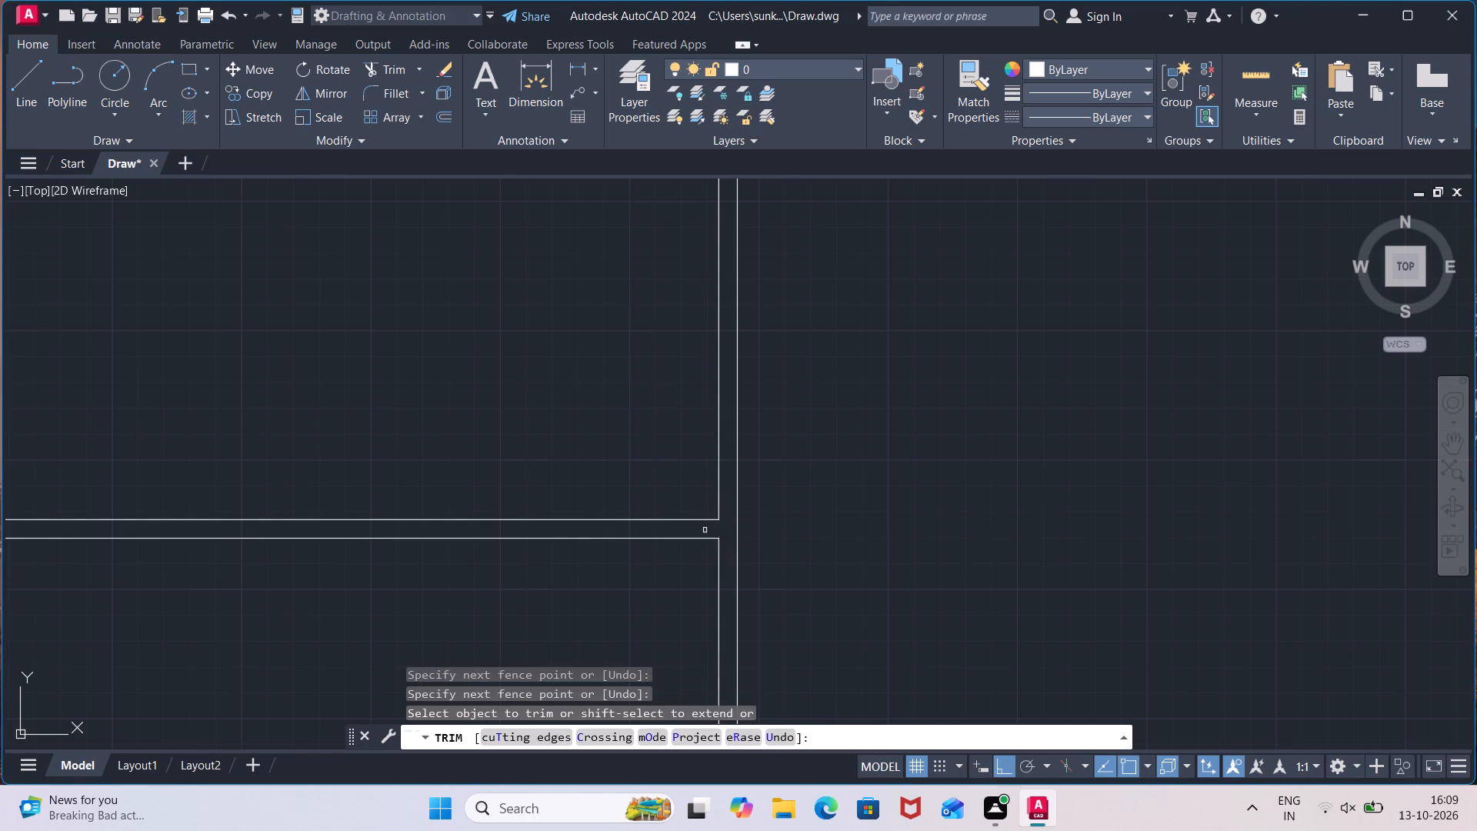
pyautogui.scroll(-3, 801, 511)
pyautogui.moveTo(809, 513); pyautogui.dragTo(802, 447, button='middle')
pyautogui.scroll(2, 800, 459)
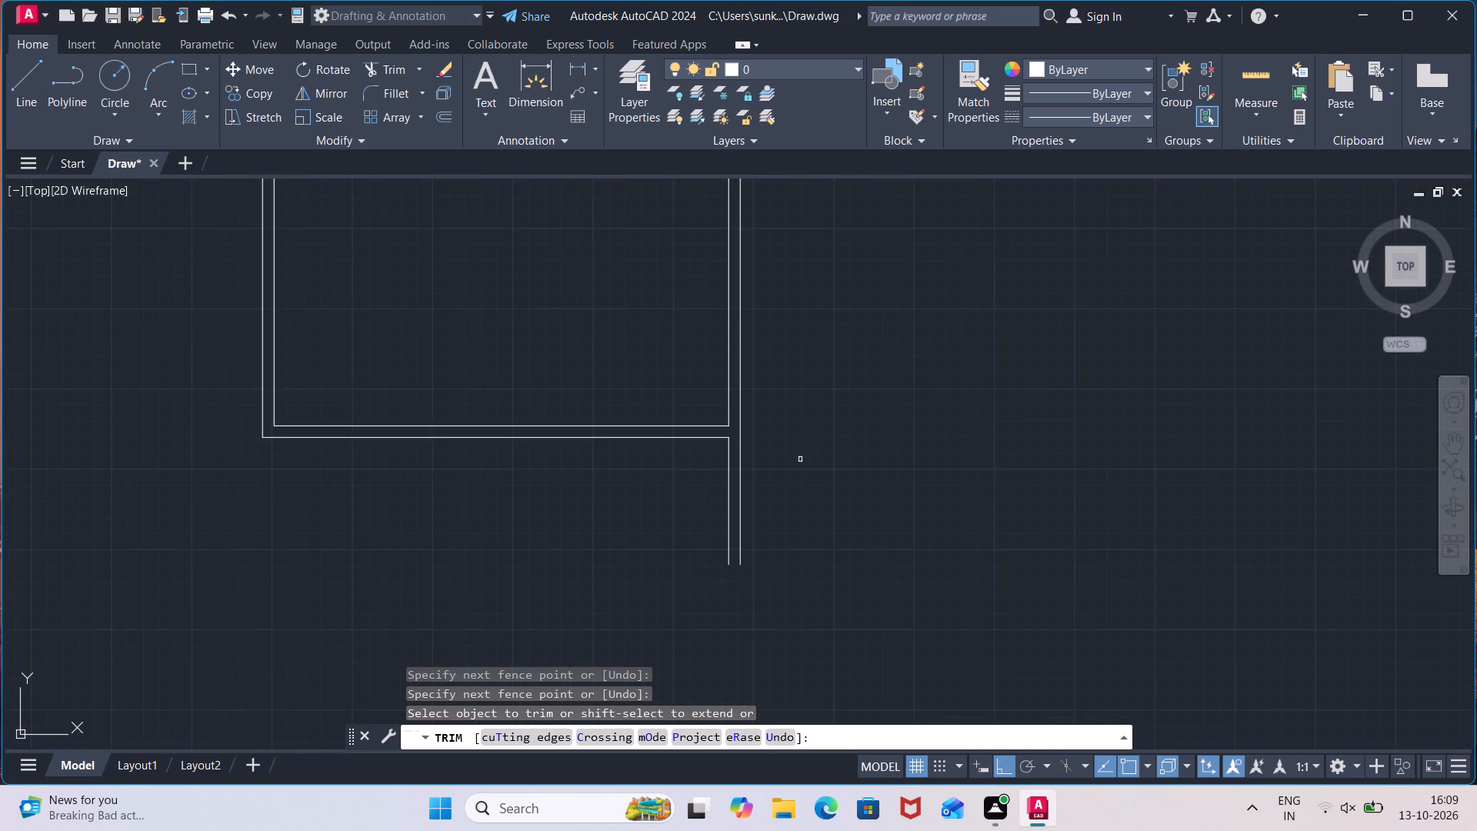
pyautogui.scroll(-1, 802, 429)
pyautogui.moveTo(537, 292); pyautogui.dragTo(695, 676, button='middle')
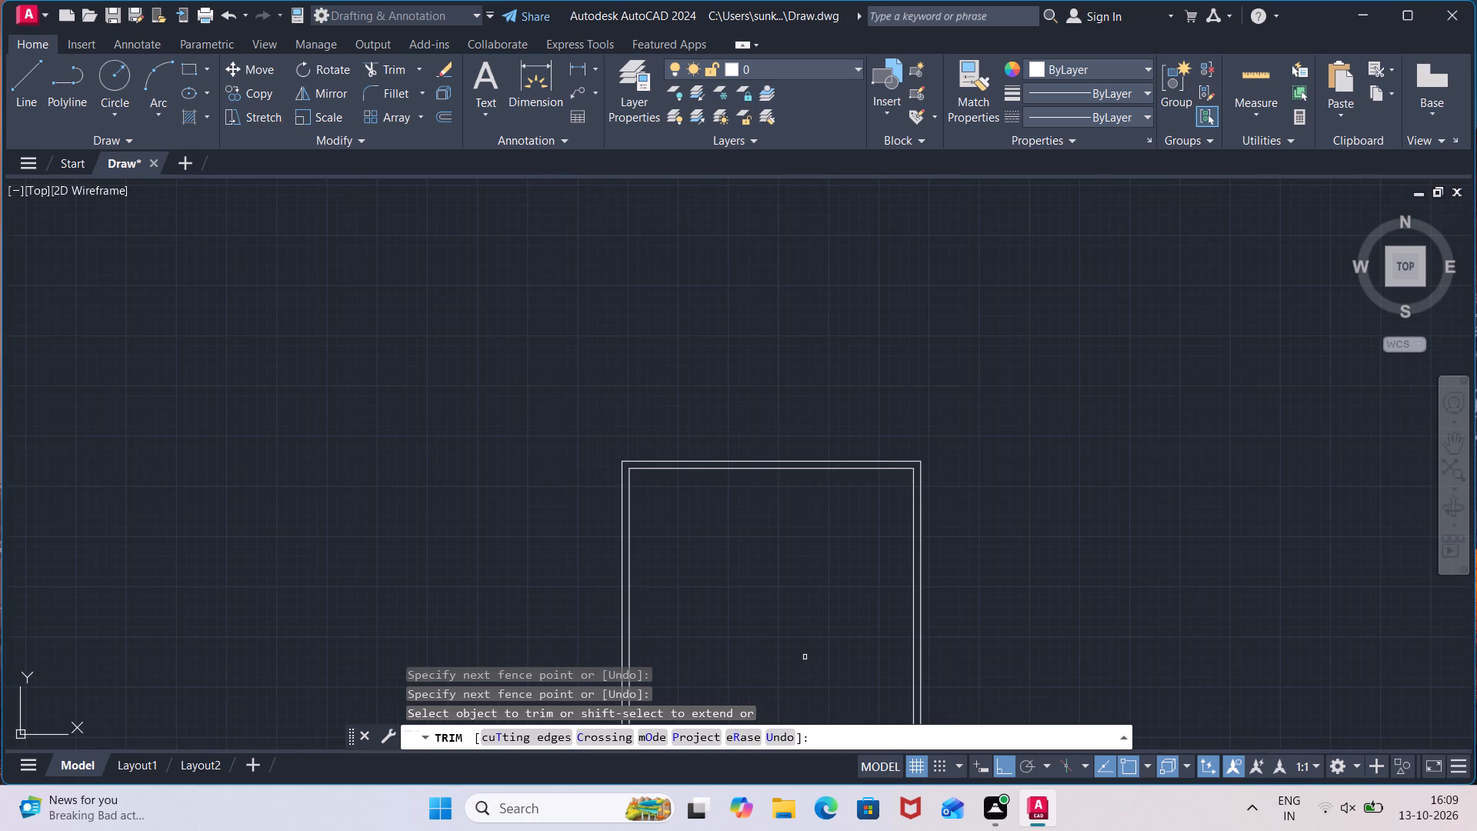
pyautogui.press('Escape')
# Offset the top wall's inner line 12' downward into the building.
pyautogui.write('of')
pyautogui.press('f')
pyautogui.press('Return')
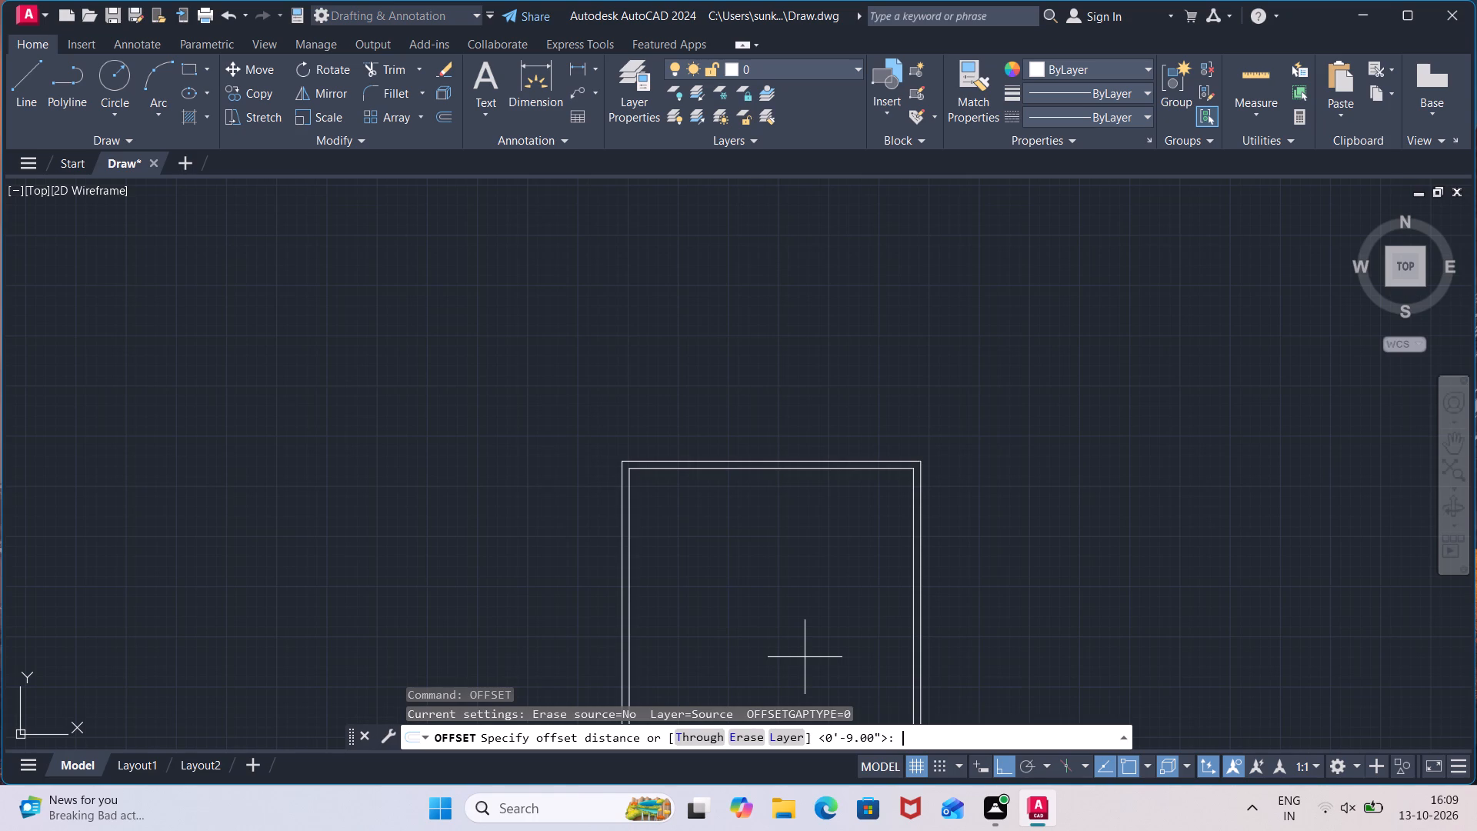
pyautogui.write("12'")
pyautogui.press('Return')
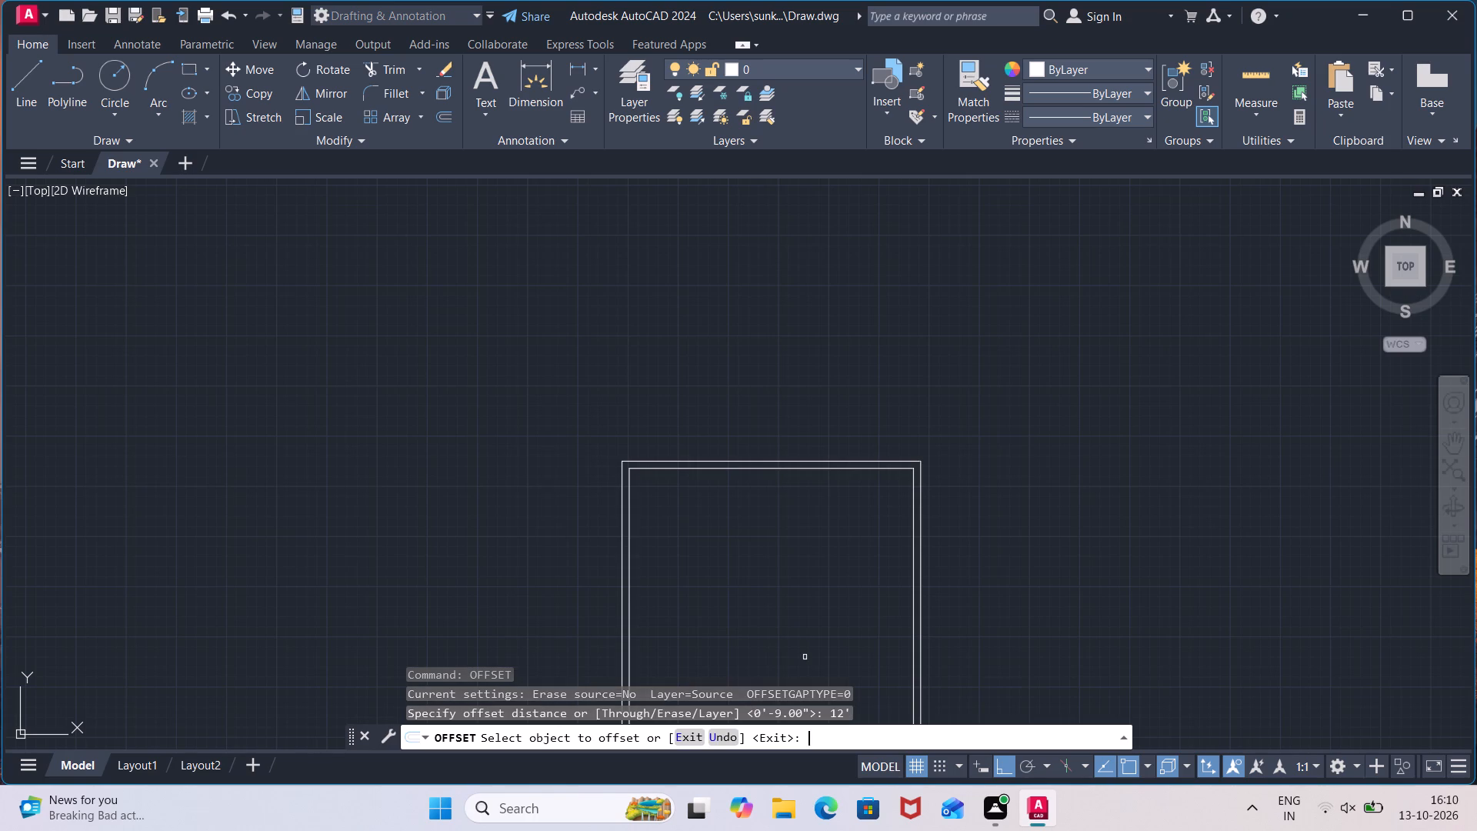
pyautogui.scroll(-2, 804, 660)
pyautogui.moveTo(800, 659); pyautogui.dragTo(794, 486, button='middle')
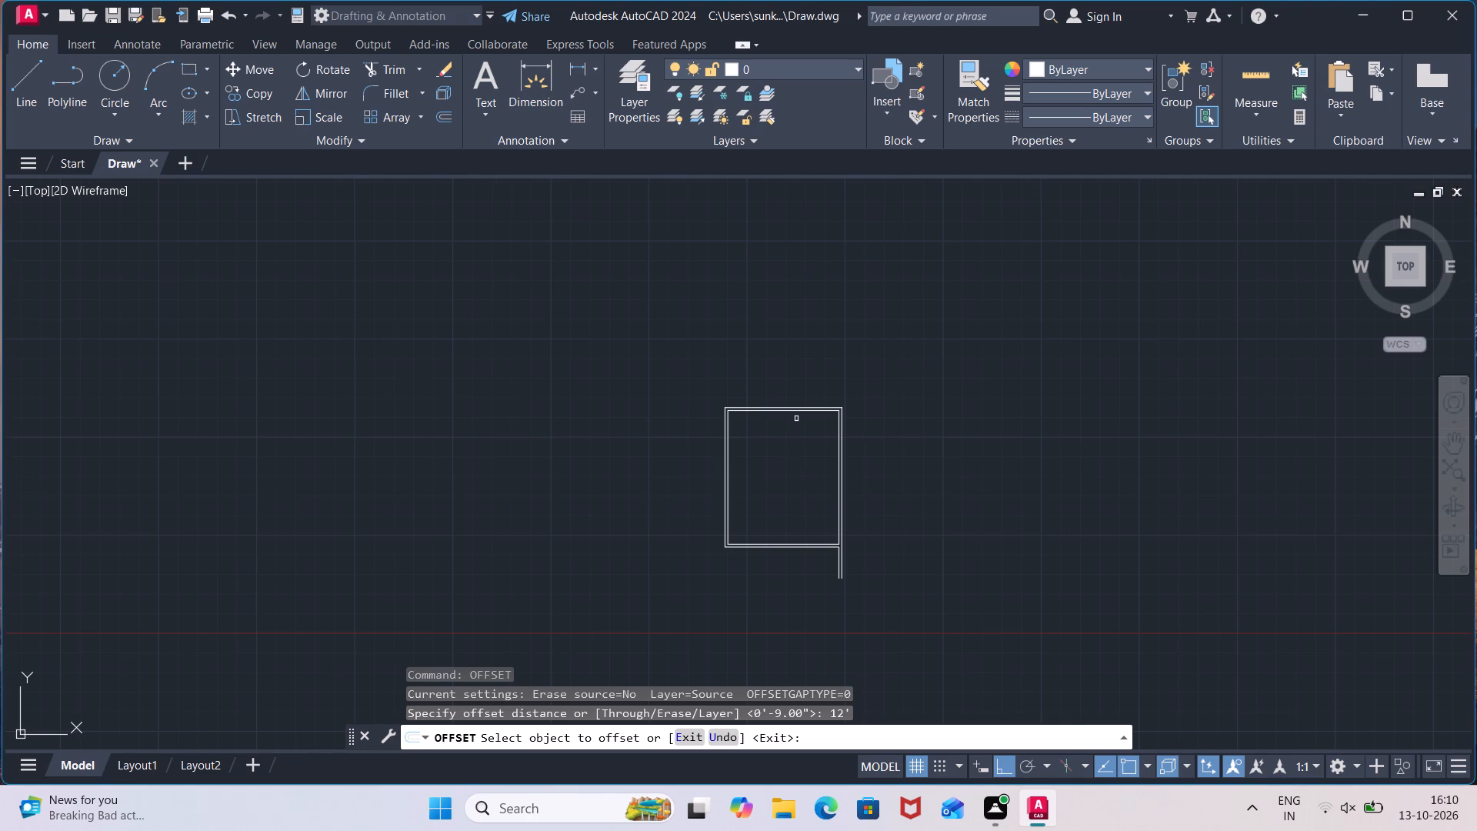
pyautogui.scroll(3, 796, 419)
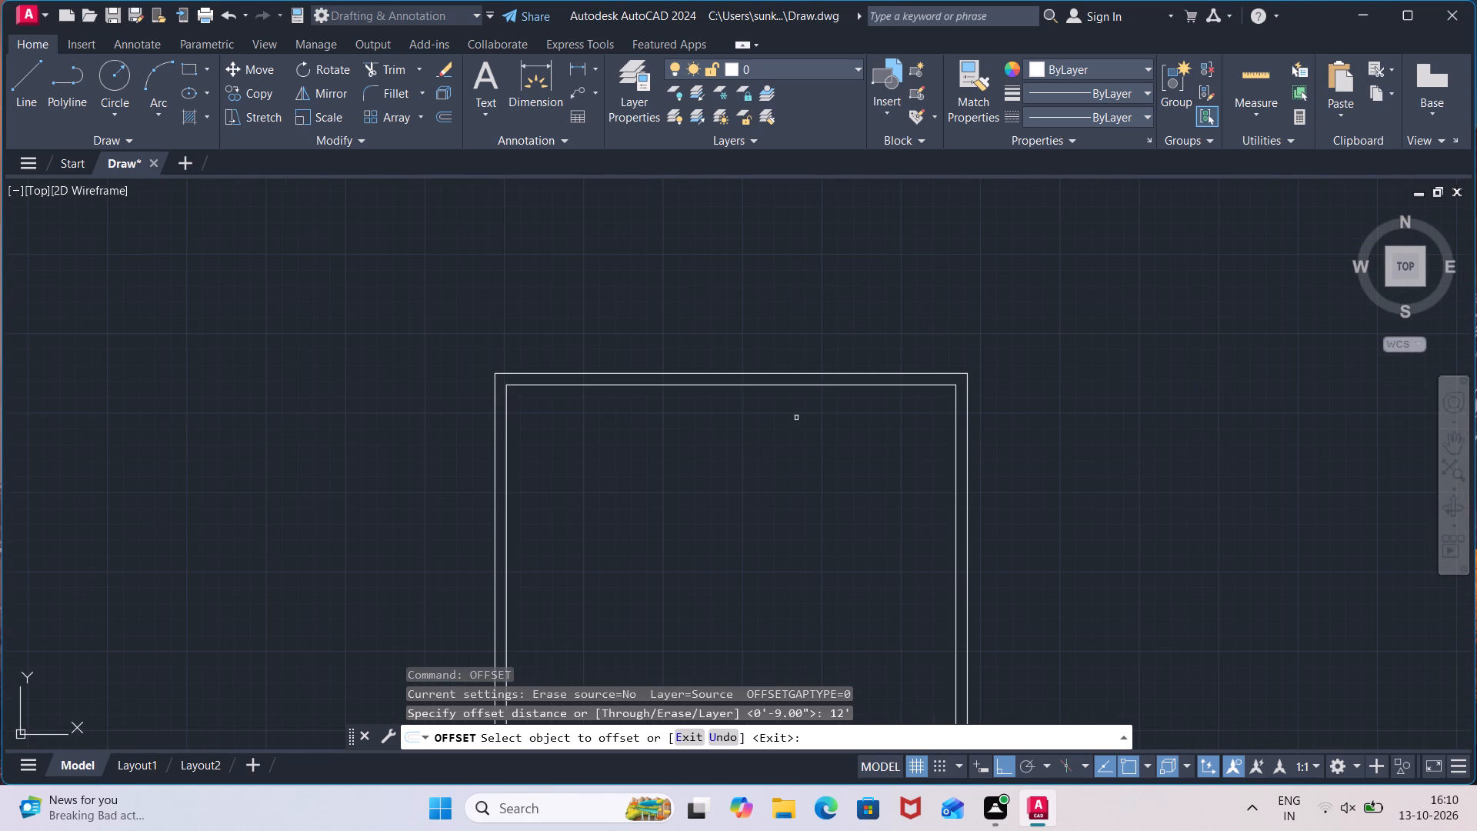
pyautogui.click(831, 385)
pyautogui.click(831, 483)
pyautogui.press('space')
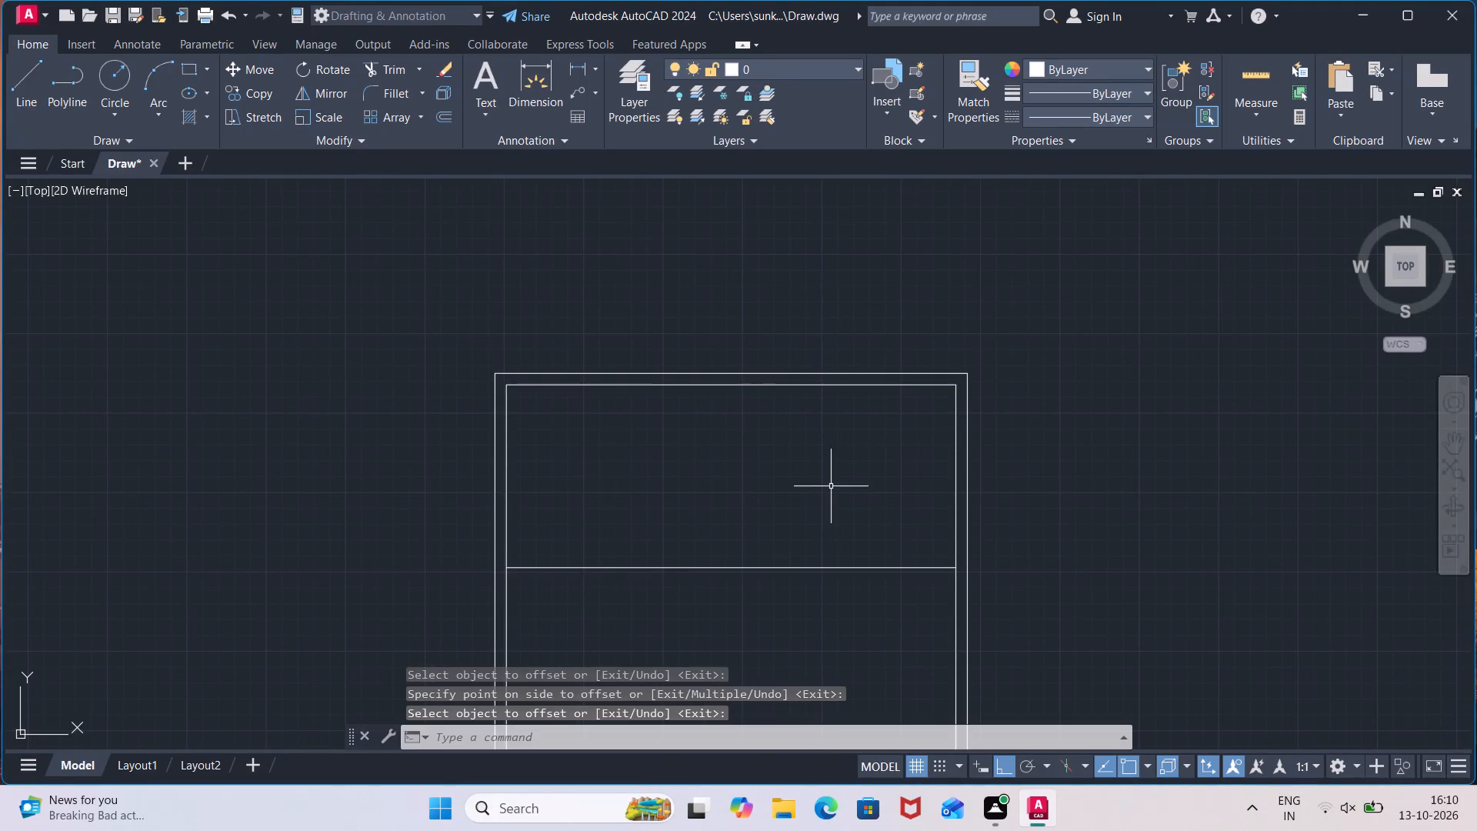
# Offset the new horizontal partition line 4.5" downward to give the partition its thickness.
pyautogui.press('space')
pyautogui.write('4.5"')
pyautogui.press('Return')
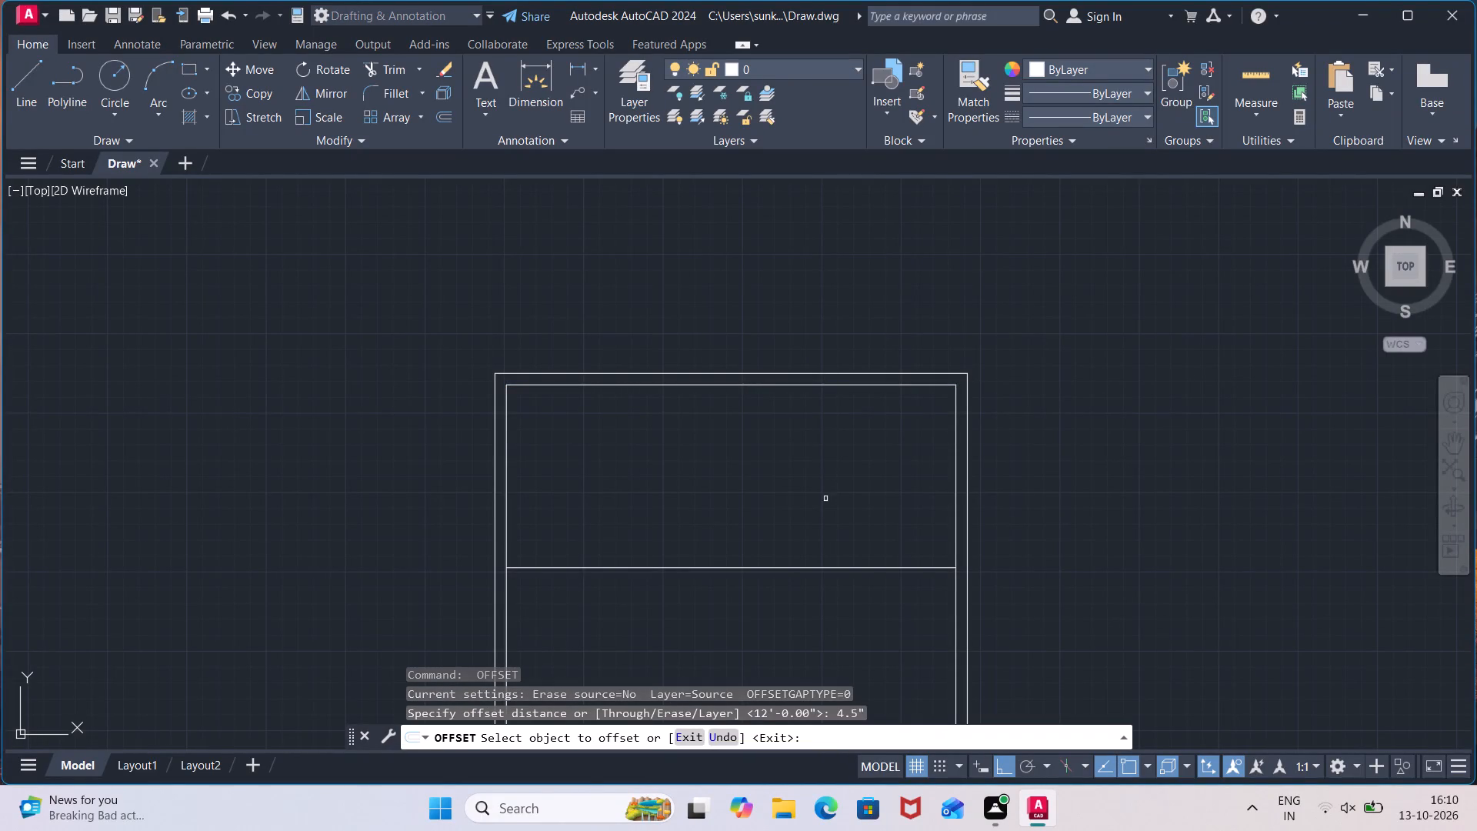
pyautogui.click(825, 568)
pyautogui.click(826, 614)
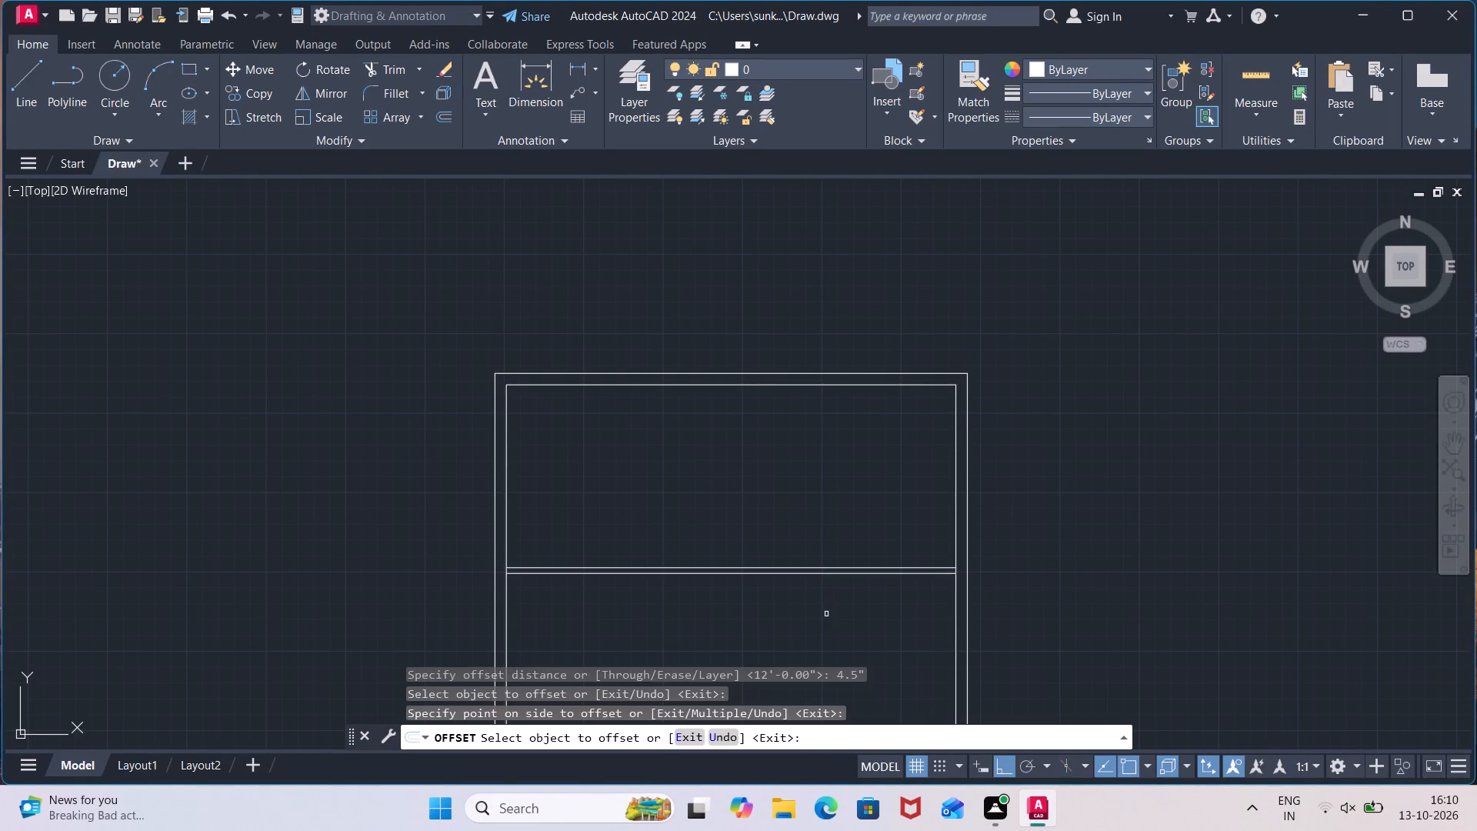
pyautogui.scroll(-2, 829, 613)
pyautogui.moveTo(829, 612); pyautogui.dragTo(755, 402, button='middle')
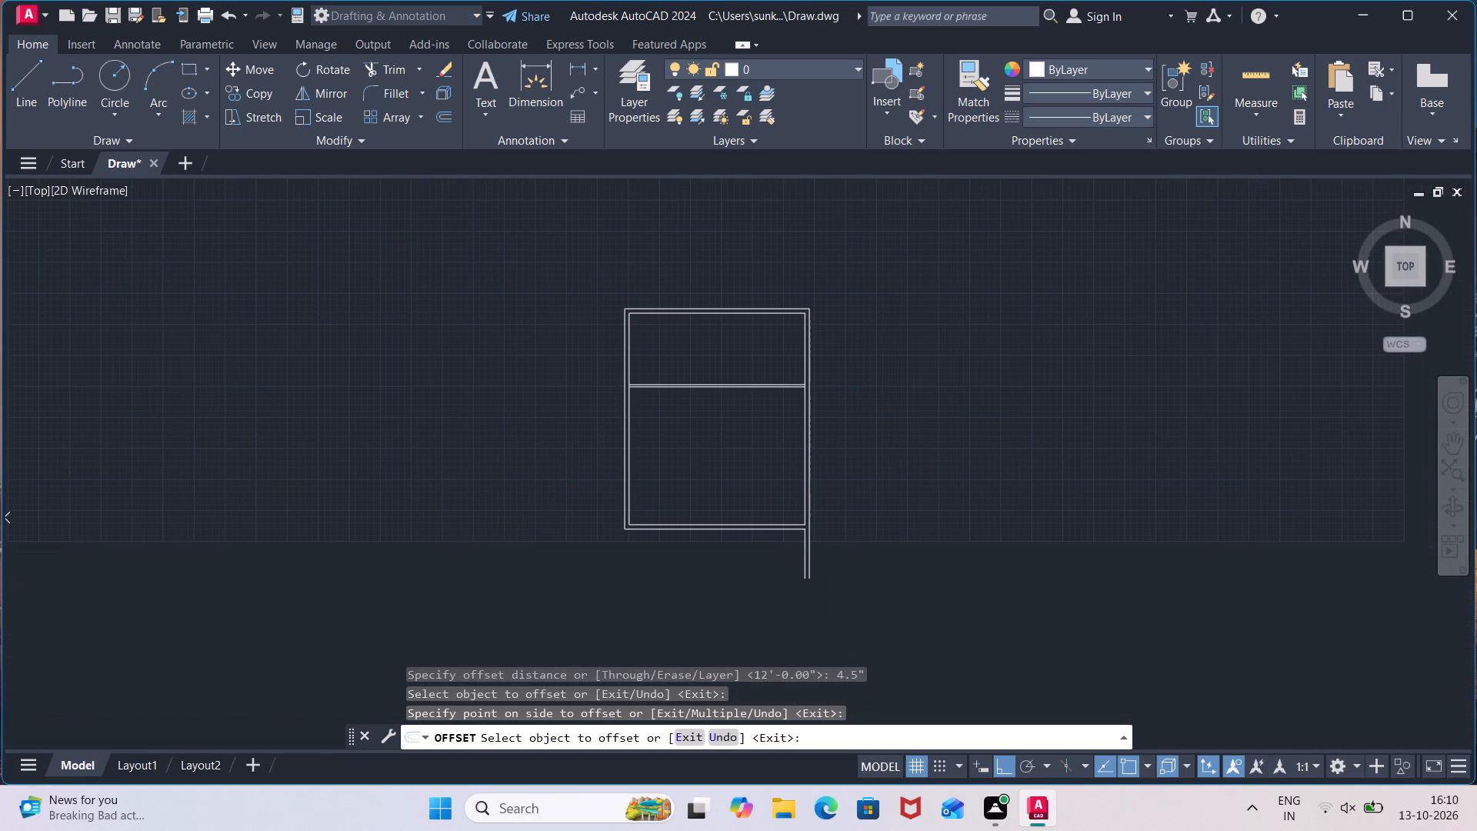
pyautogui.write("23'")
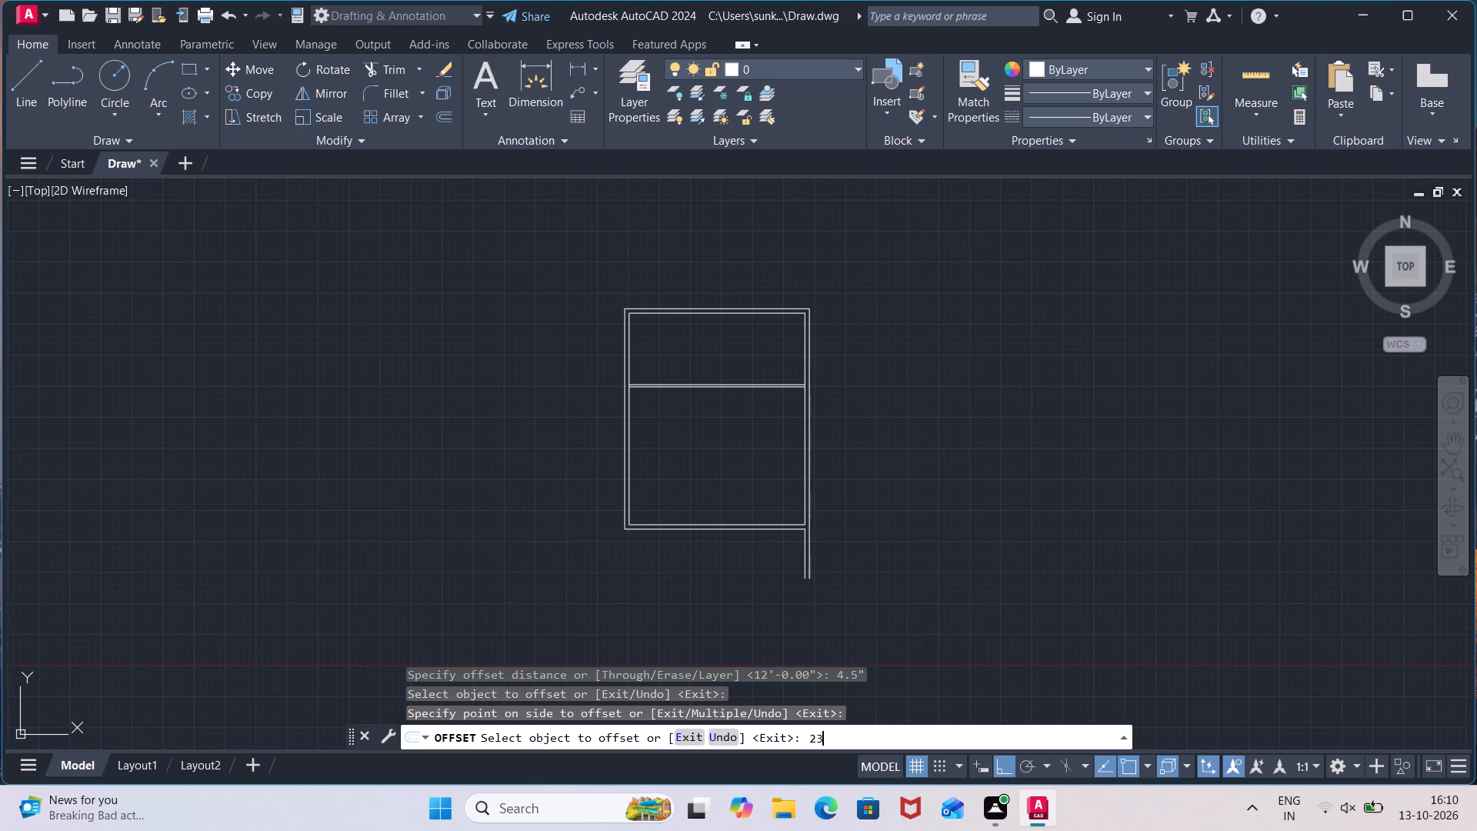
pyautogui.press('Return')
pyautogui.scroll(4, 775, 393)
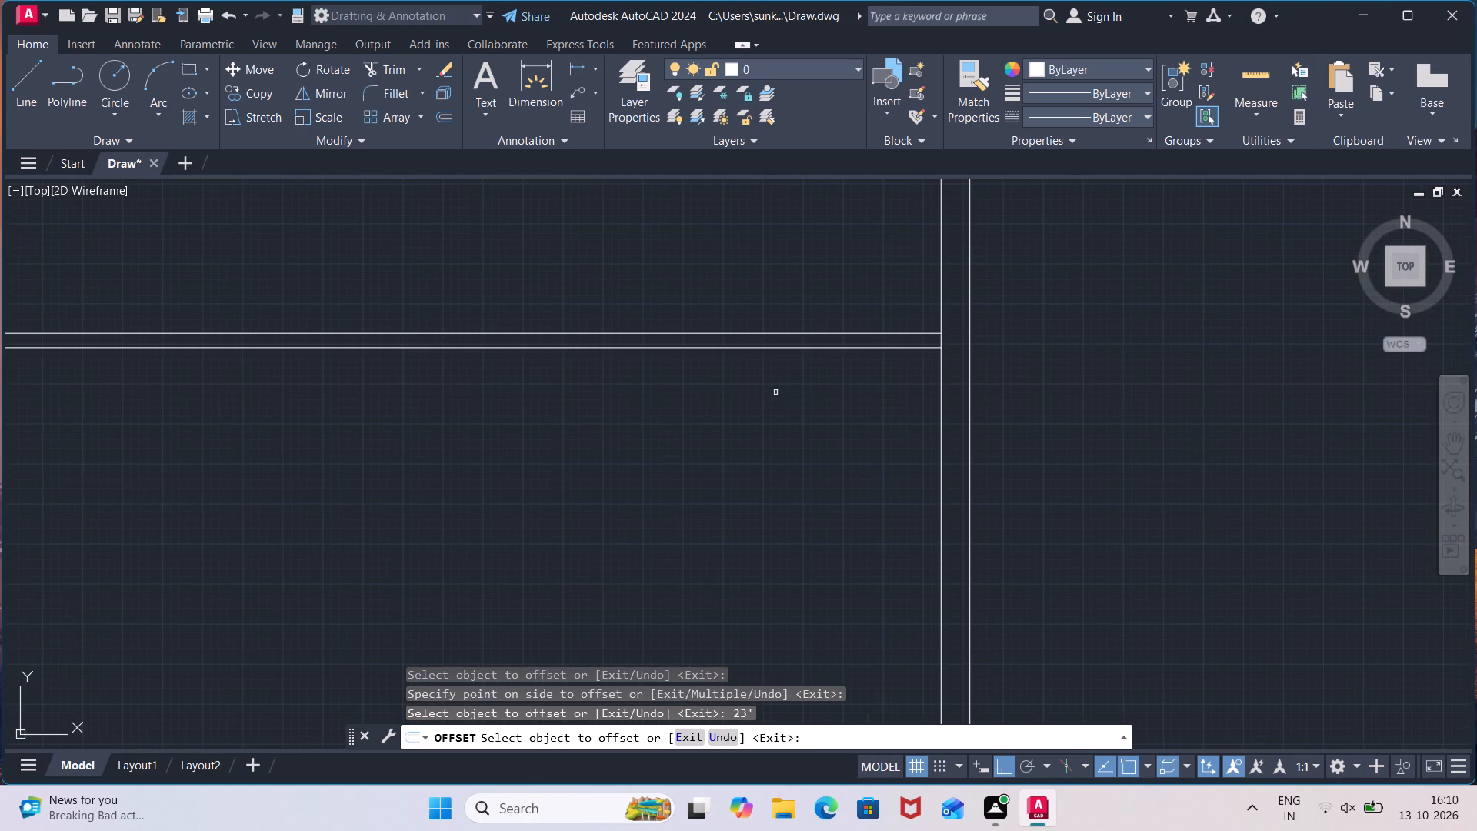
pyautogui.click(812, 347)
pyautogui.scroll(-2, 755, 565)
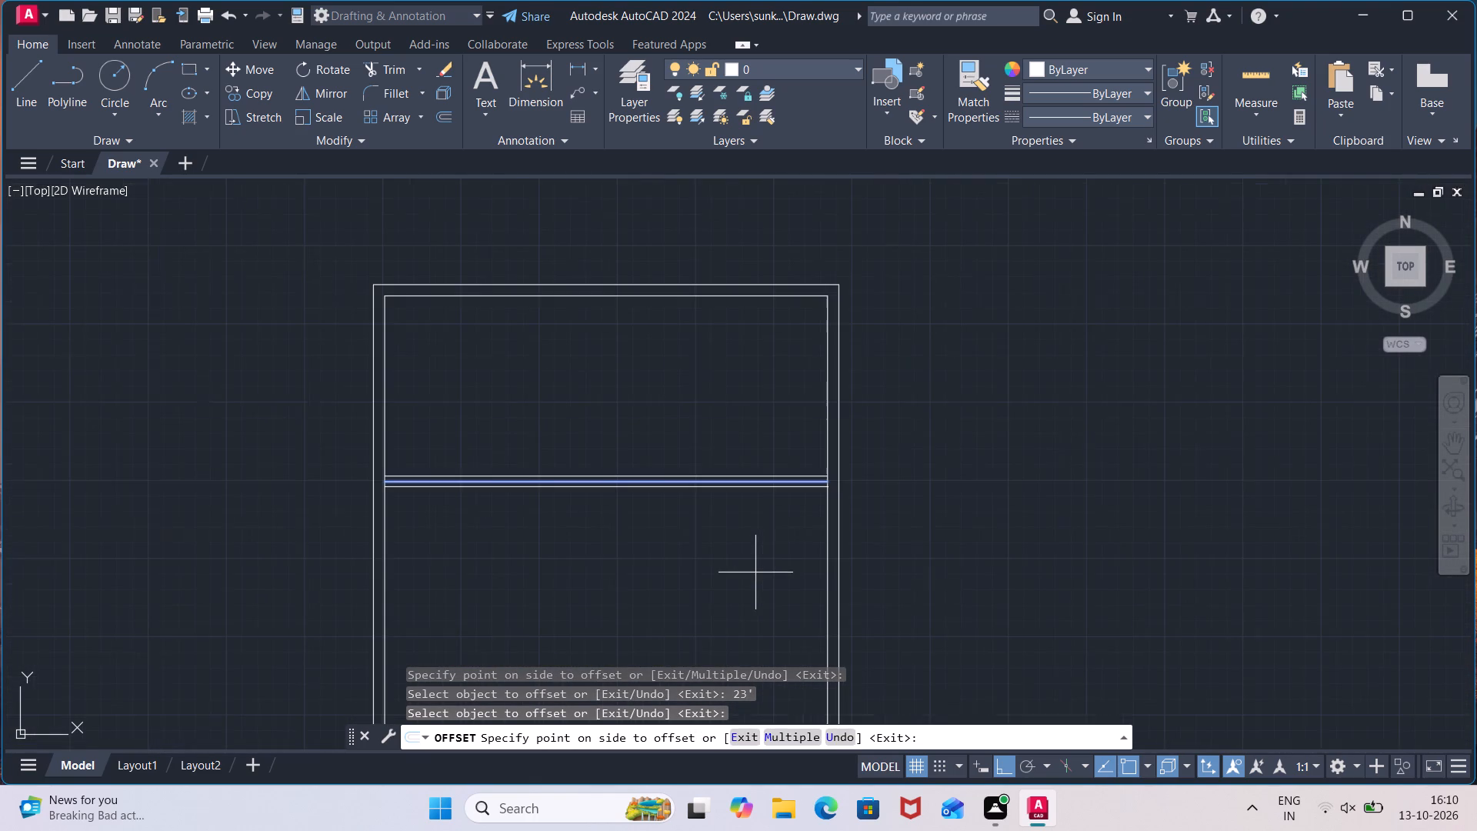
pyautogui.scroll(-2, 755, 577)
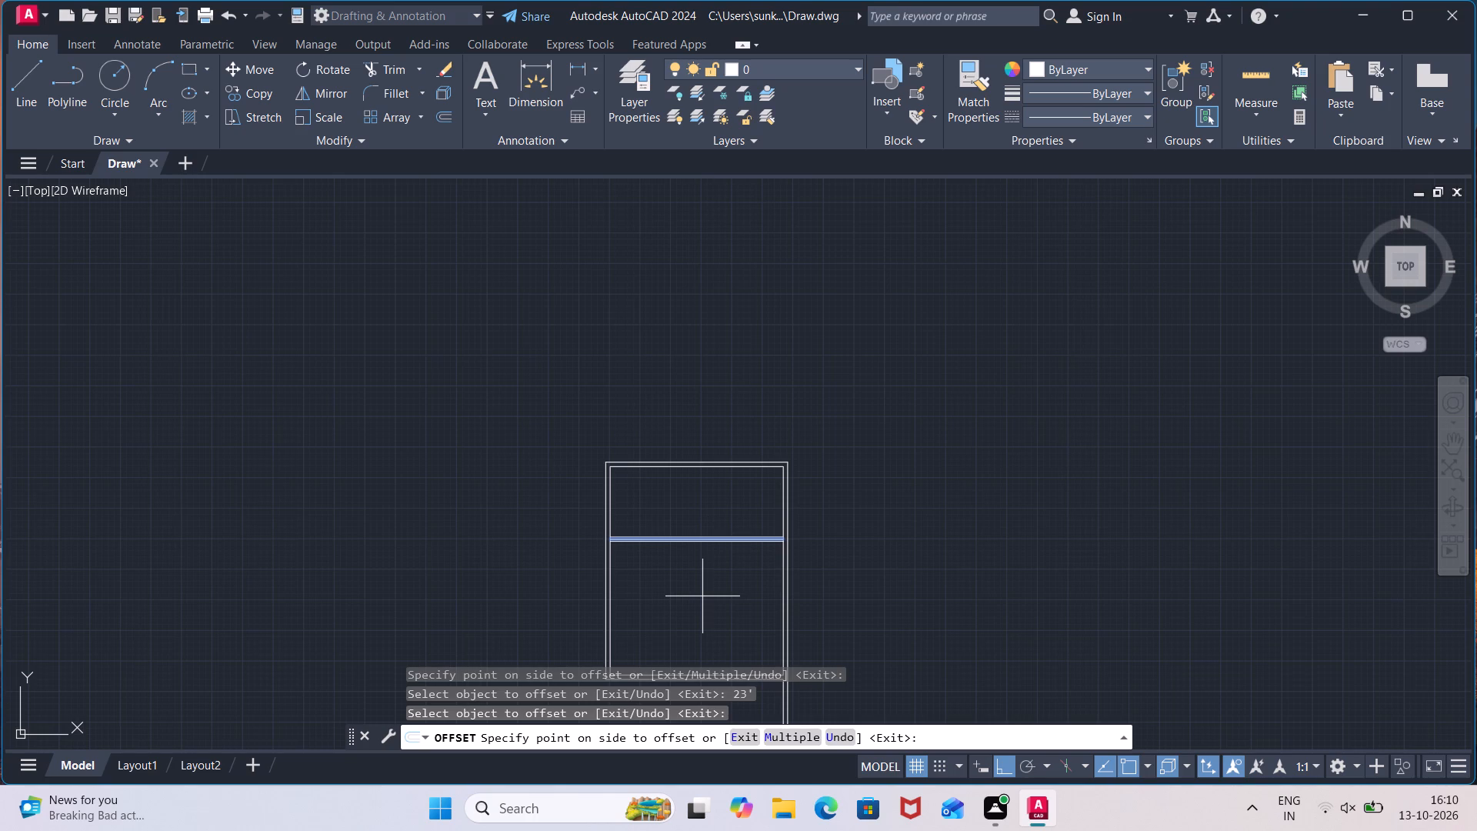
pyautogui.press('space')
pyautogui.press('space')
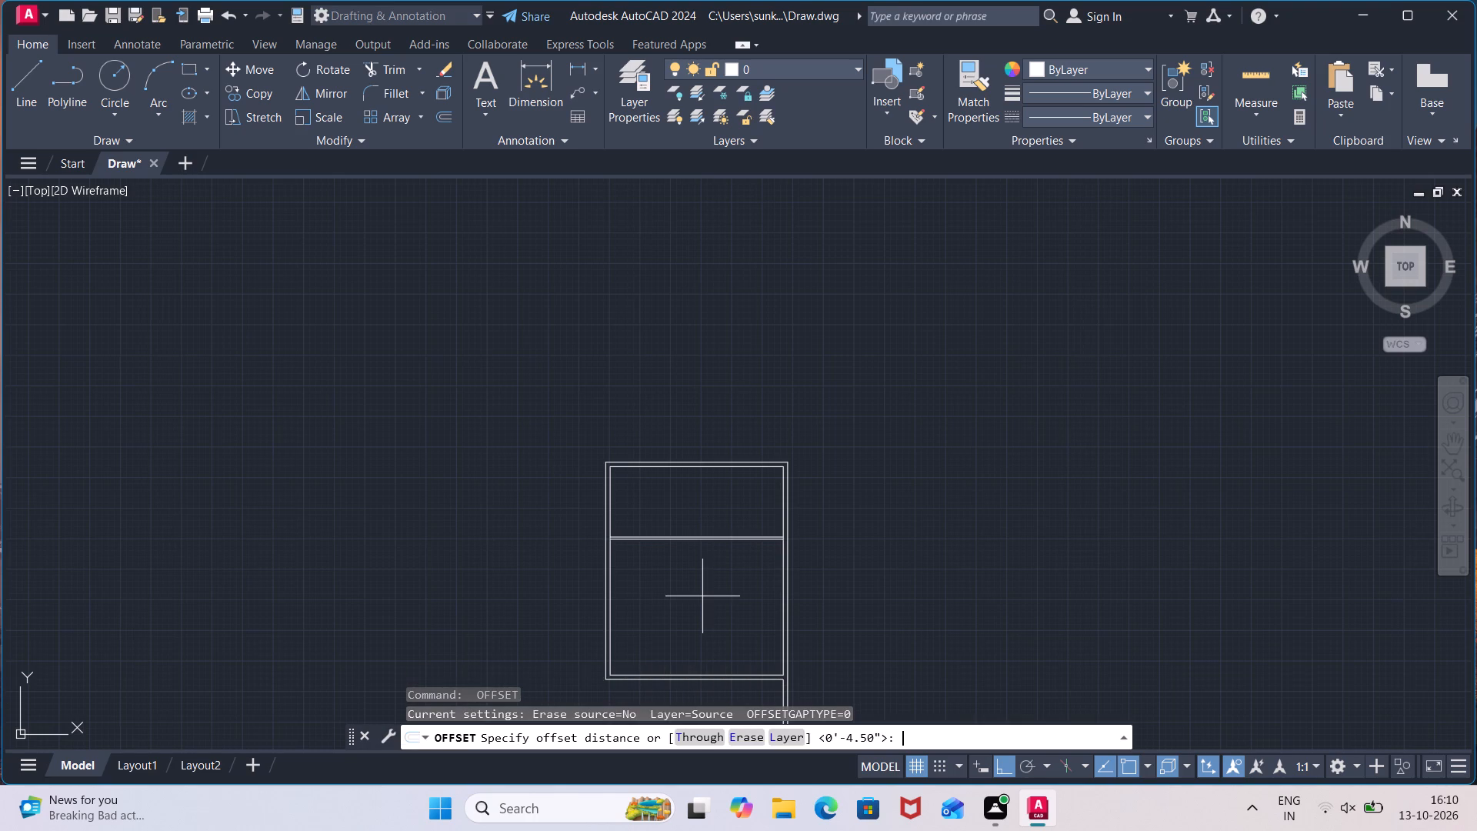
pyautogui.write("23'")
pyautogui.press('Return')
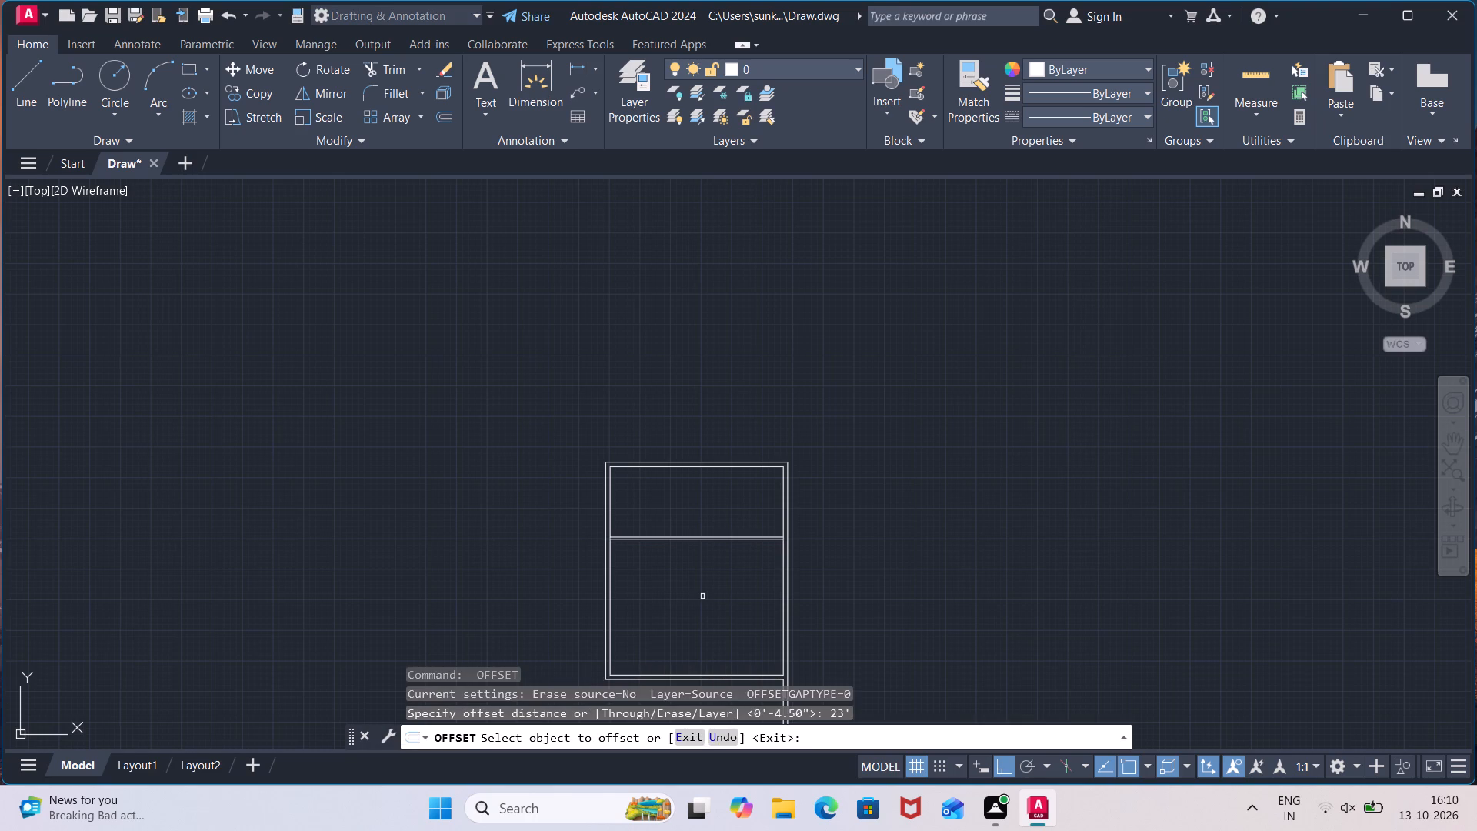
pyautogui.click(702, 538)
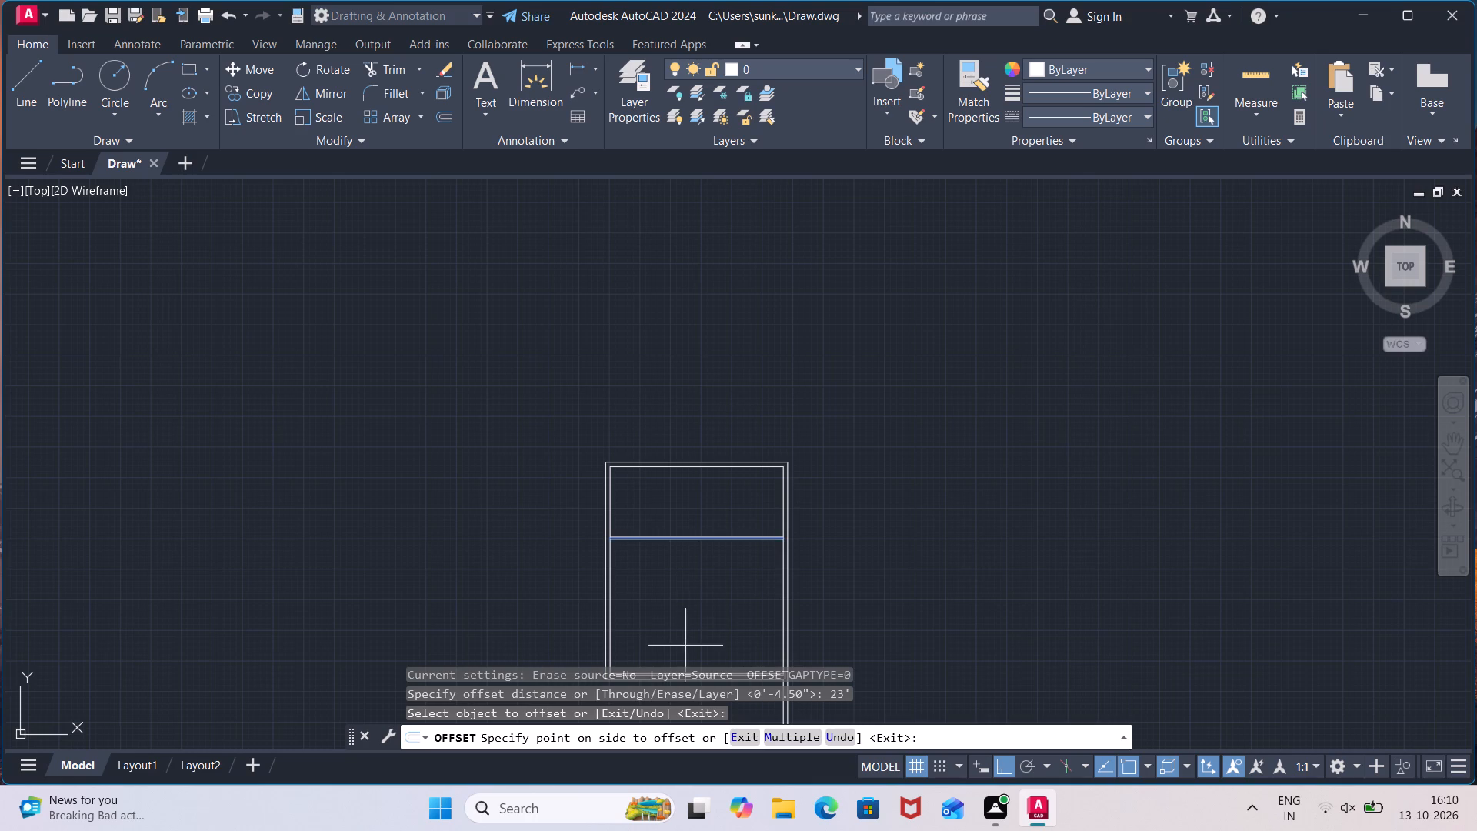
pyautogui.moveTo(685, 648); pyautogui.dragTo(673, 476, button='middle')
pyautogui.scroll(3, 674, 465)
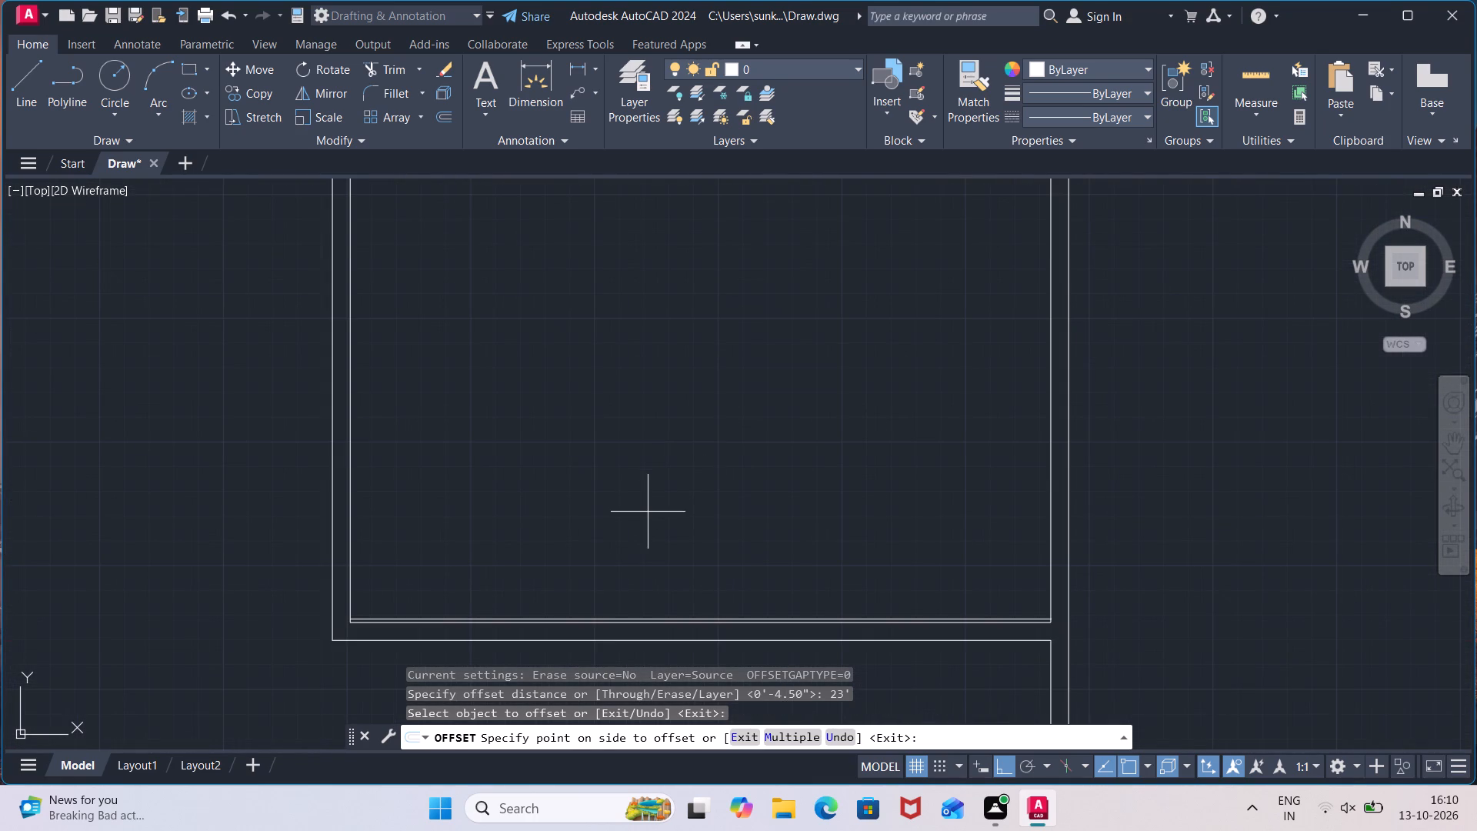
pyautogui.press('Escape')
# Offset the left wall's inner line 14' to the right, into the building.
pyautogui.press('space')
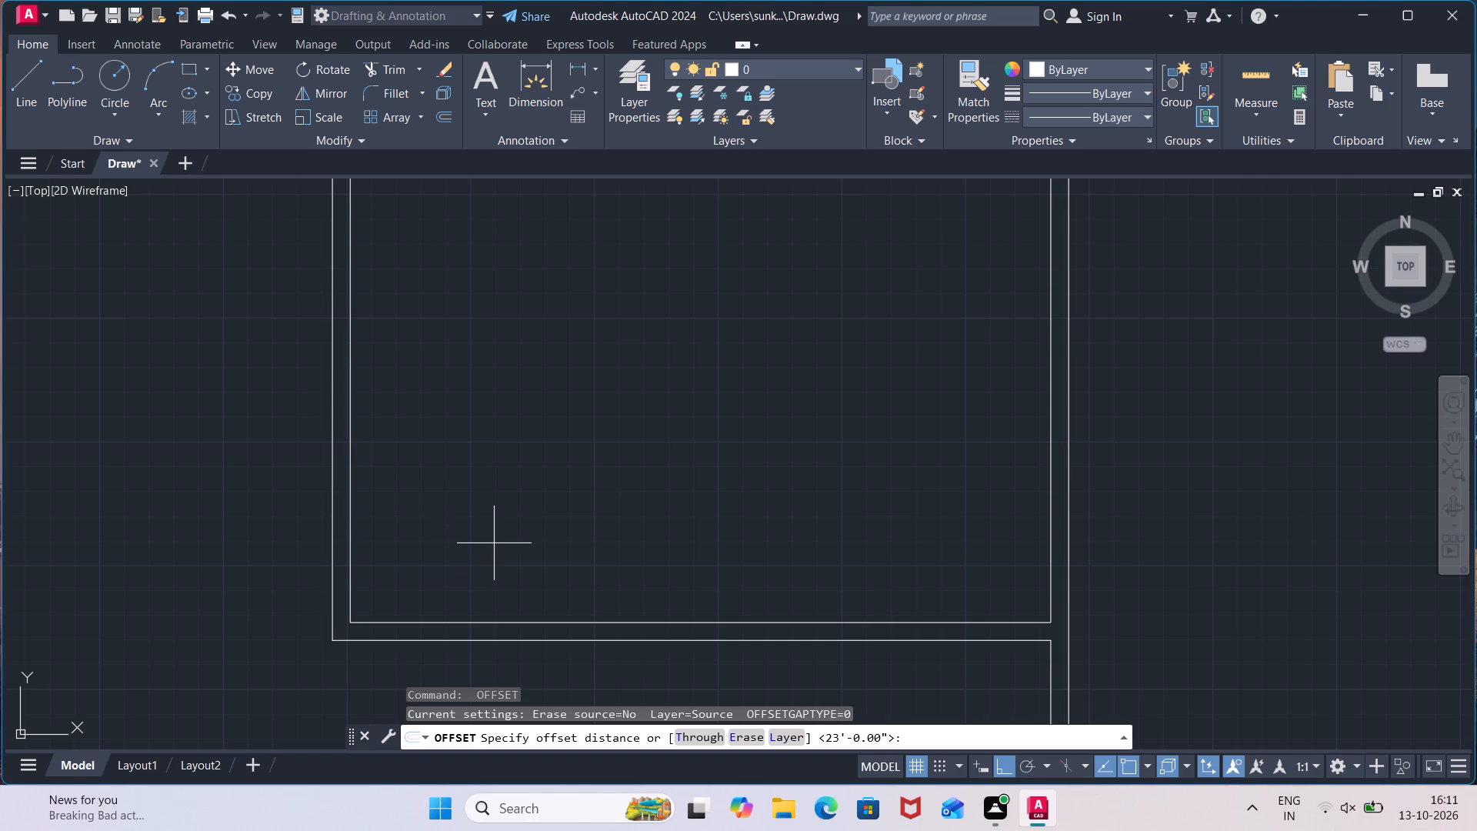
pyautogui.write("14'")
pyautogui.press('Return')
pyautogui.scroll(-3, 504, 570)
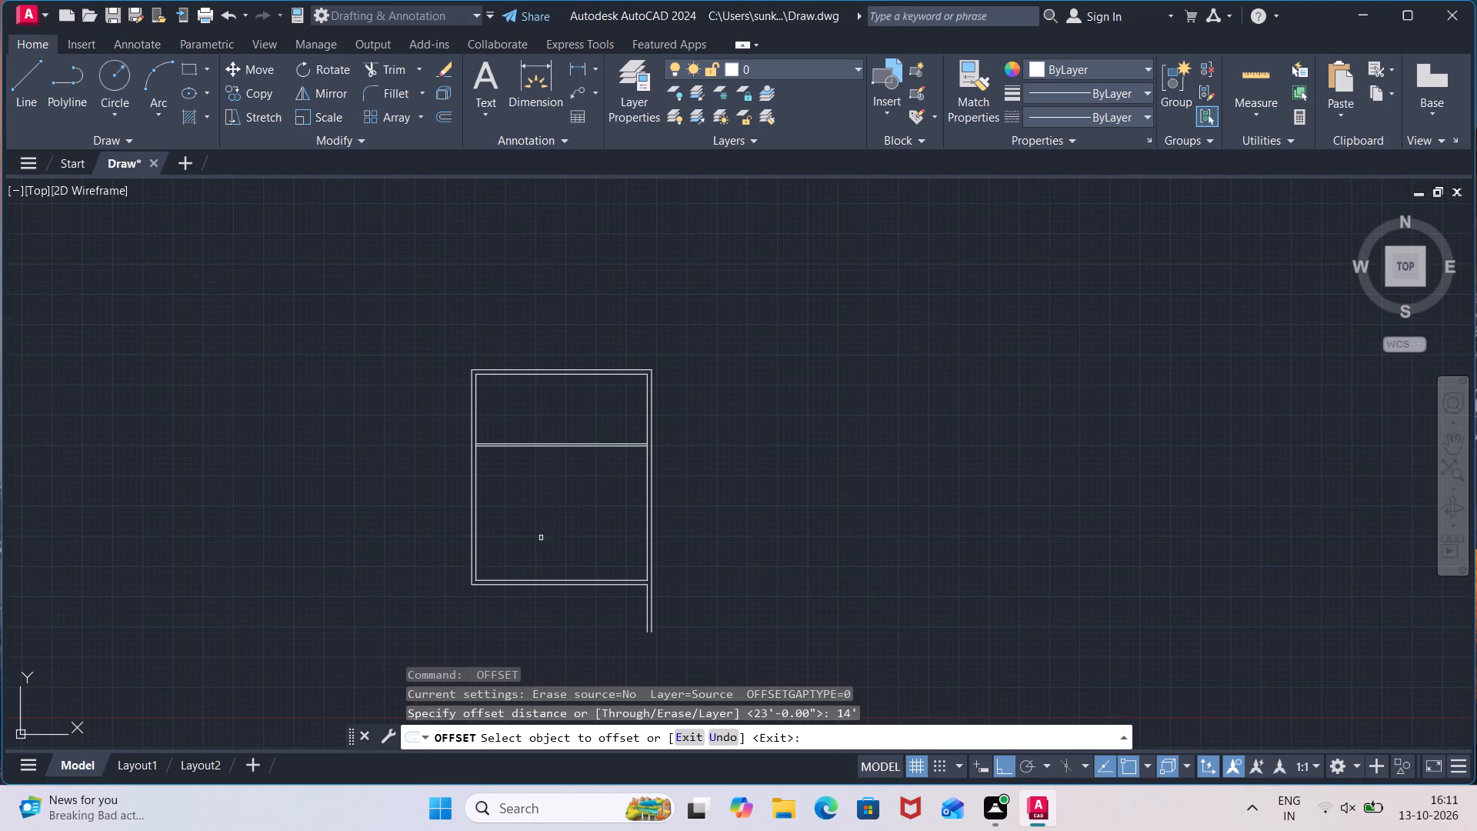
pyautogui.moveTo(544, 527); pyautogui.dragTo(586, 586, button='middle')
pyautogui.scroll(3, 538, 549)
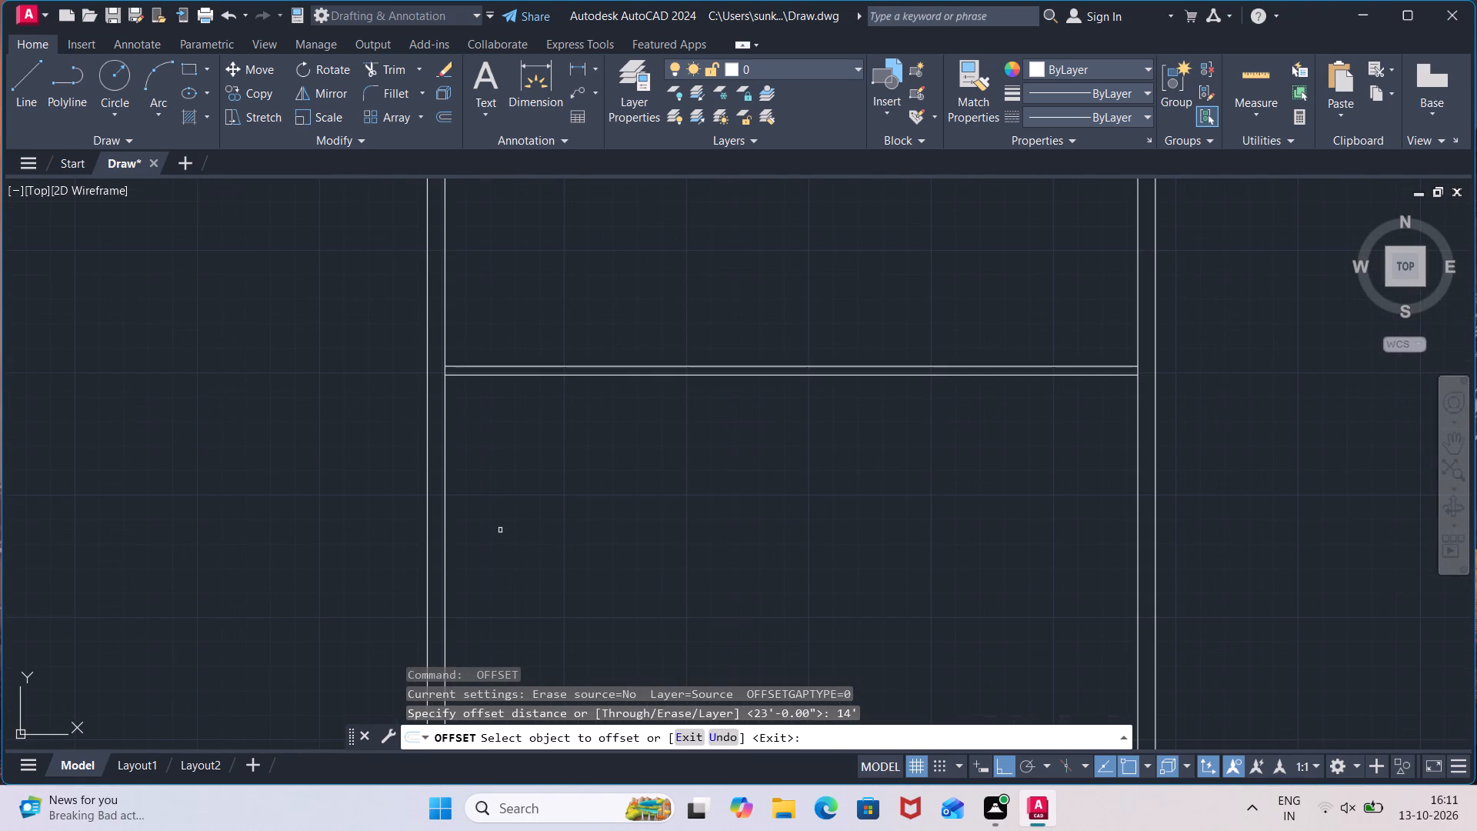
pyautogui.click(445, 527)
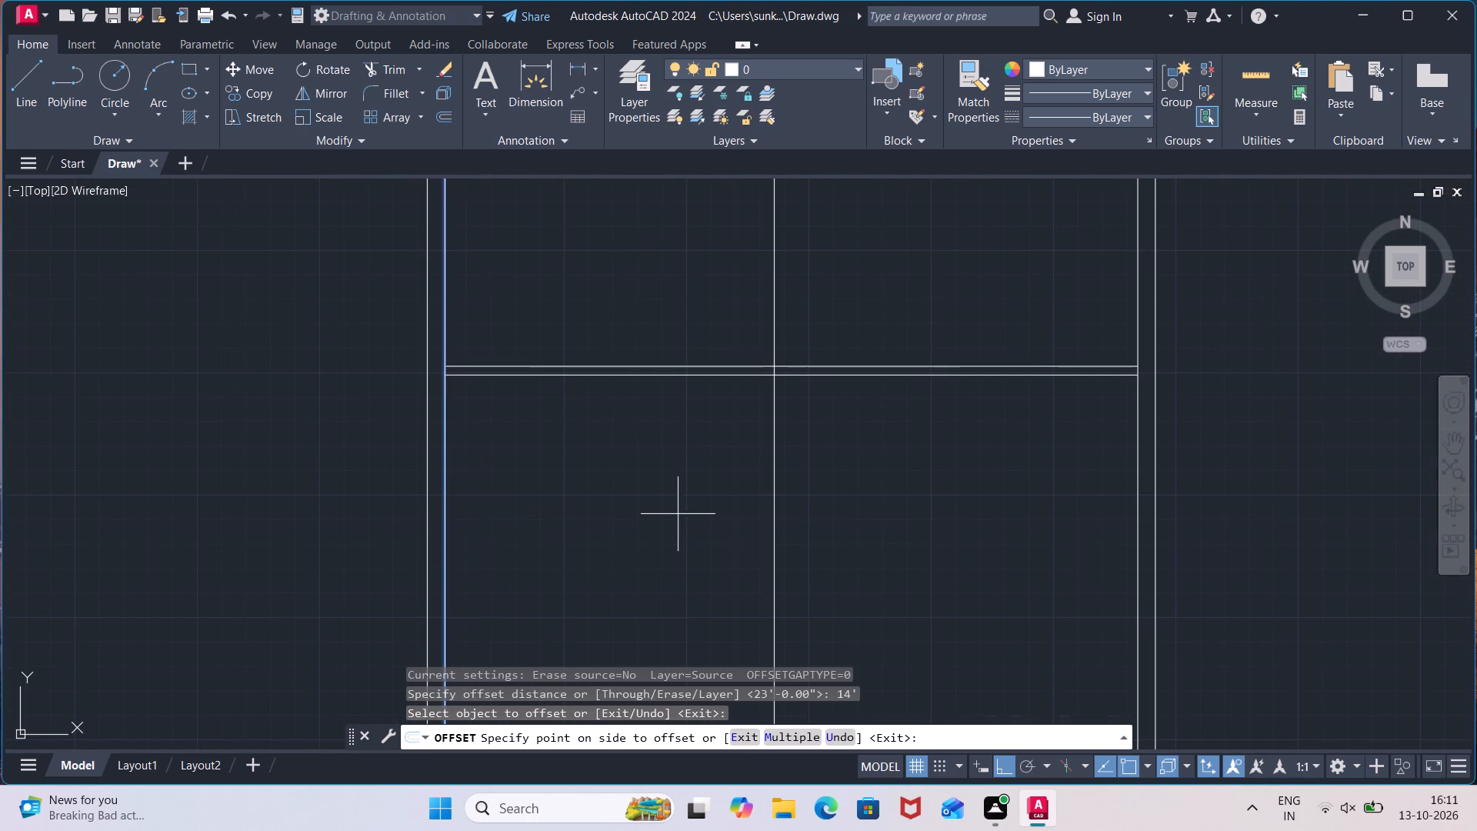
pyautogui.scroll(-2, 692, 514)
pyautogui.click(692, 514)
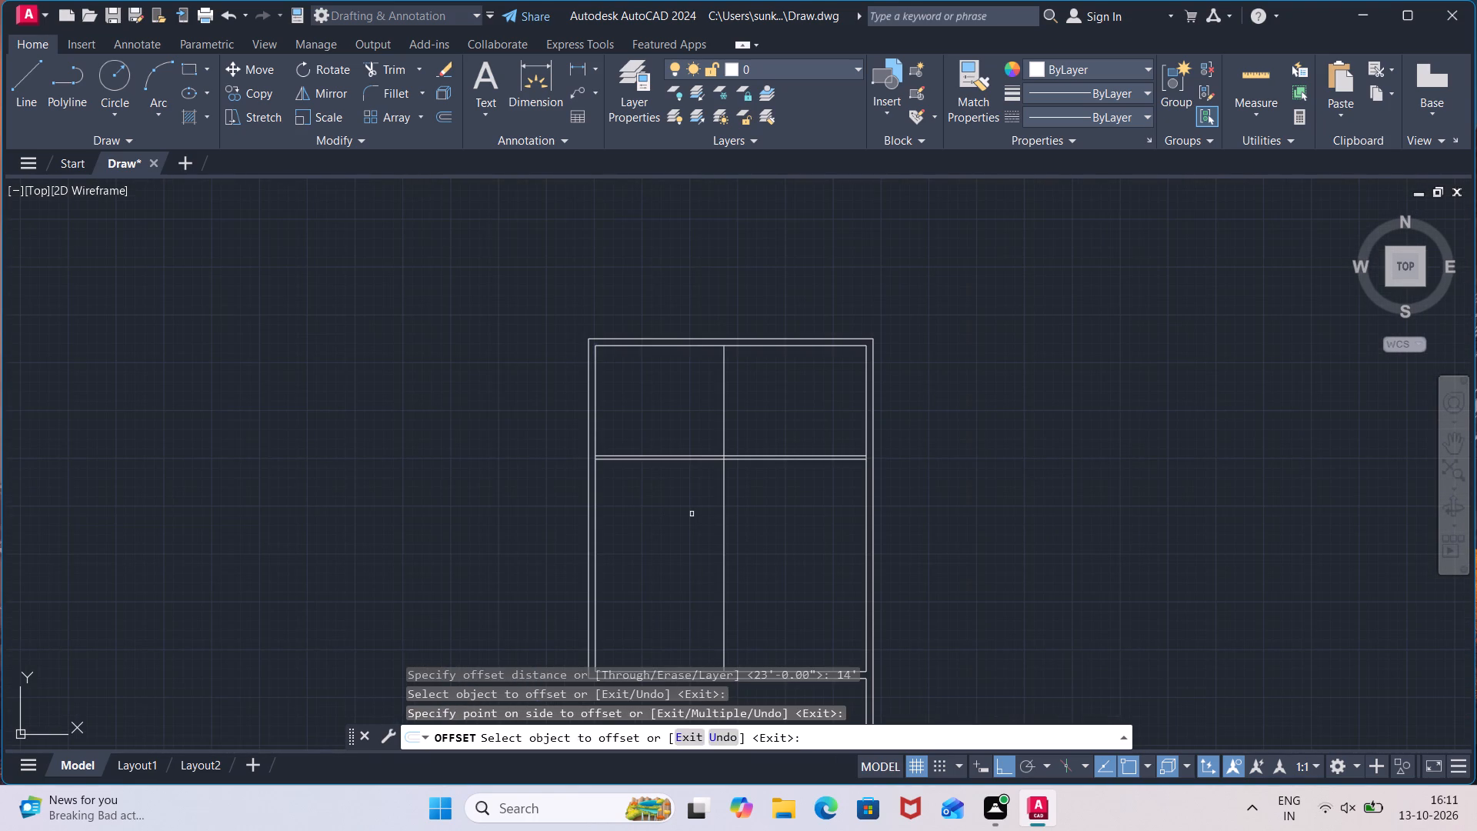
pyautogui.press('space')
# Offset the new vertical partition line 4.5" to the right to give the partition its thickness.
pyautogui.press('space')
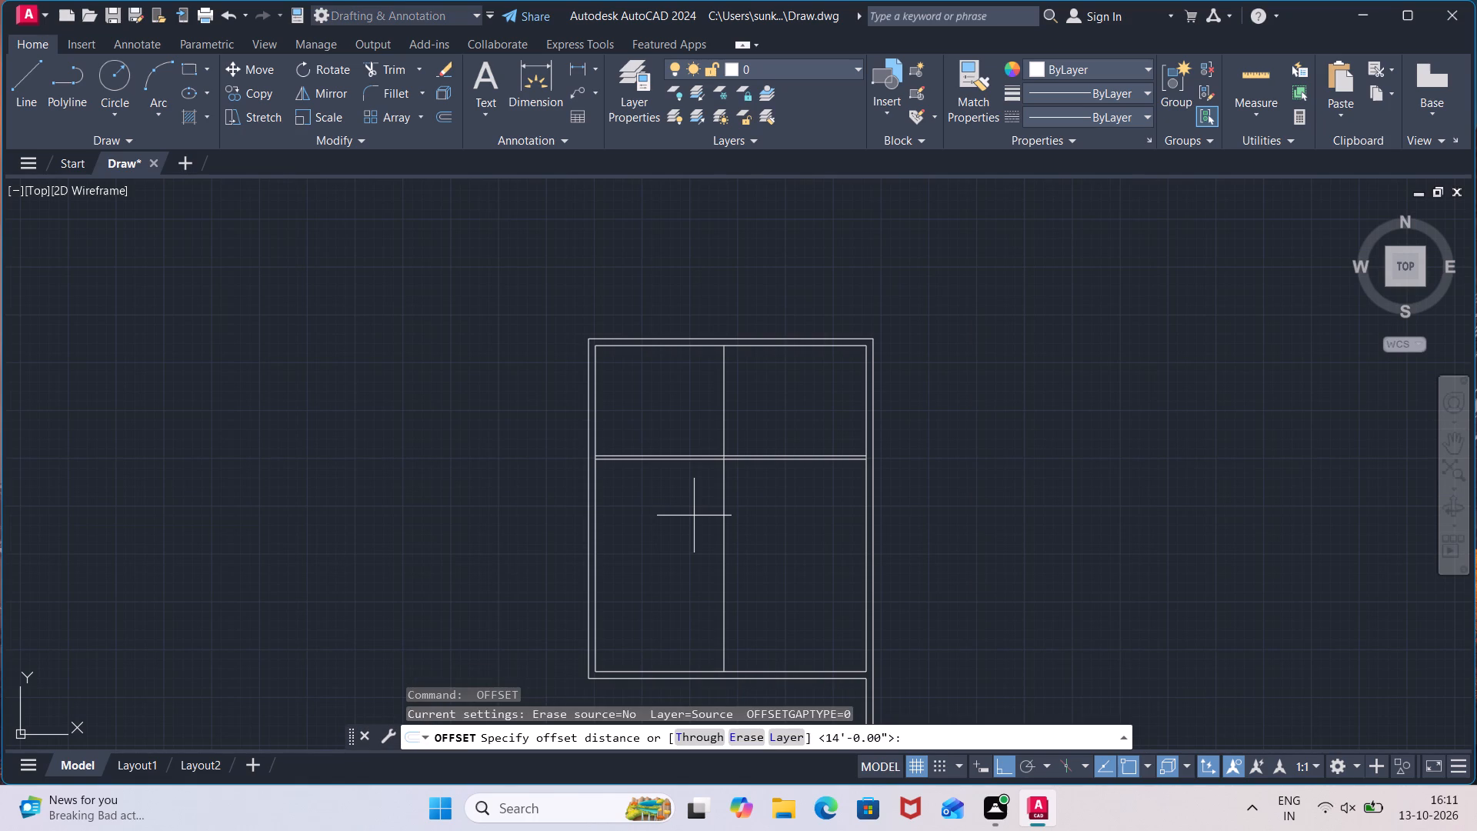
pyautogui.write('4.5"')
pyautogui.press('Return')
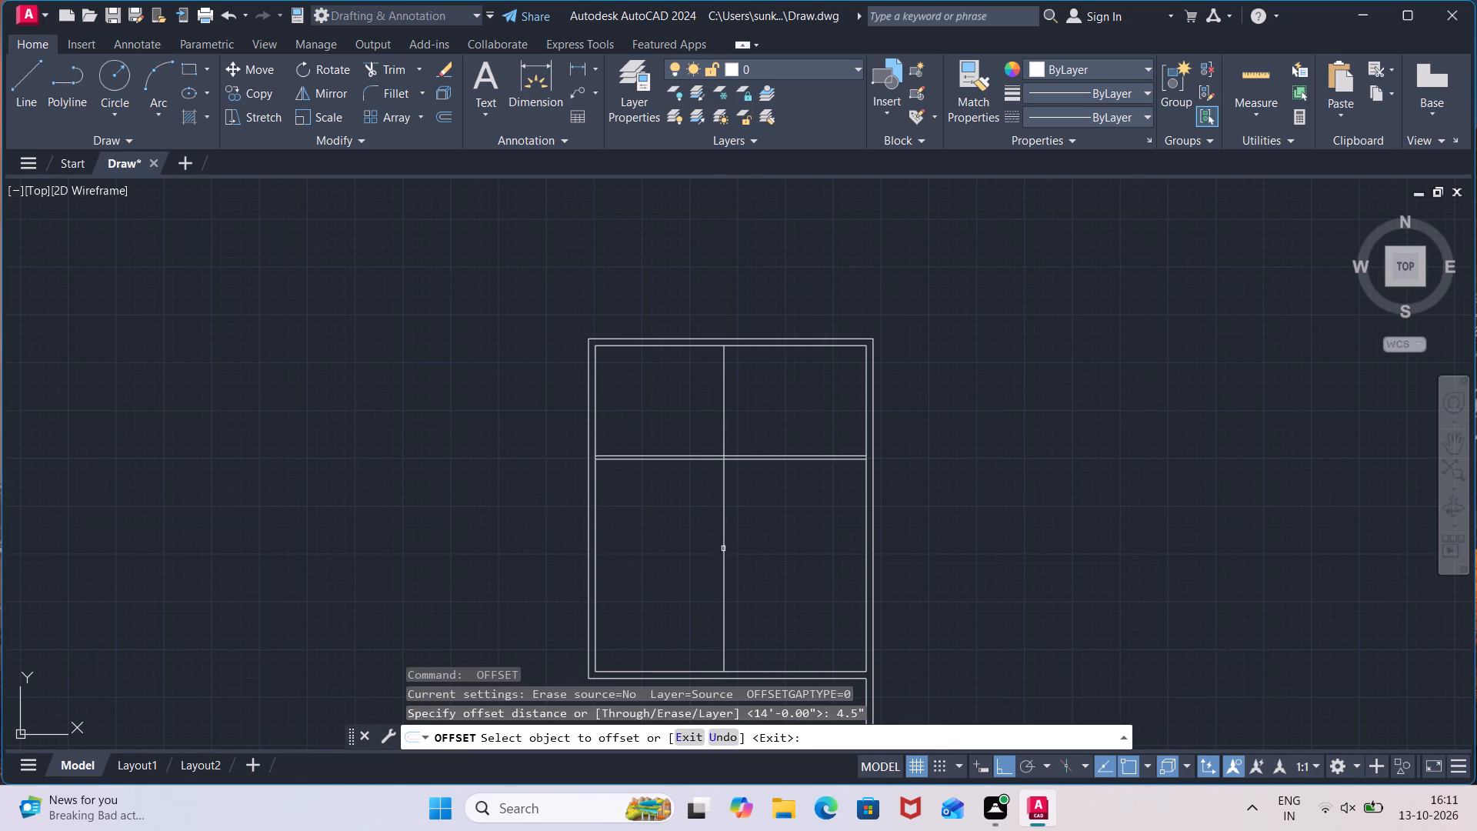
pyautogui.click(724, 553)
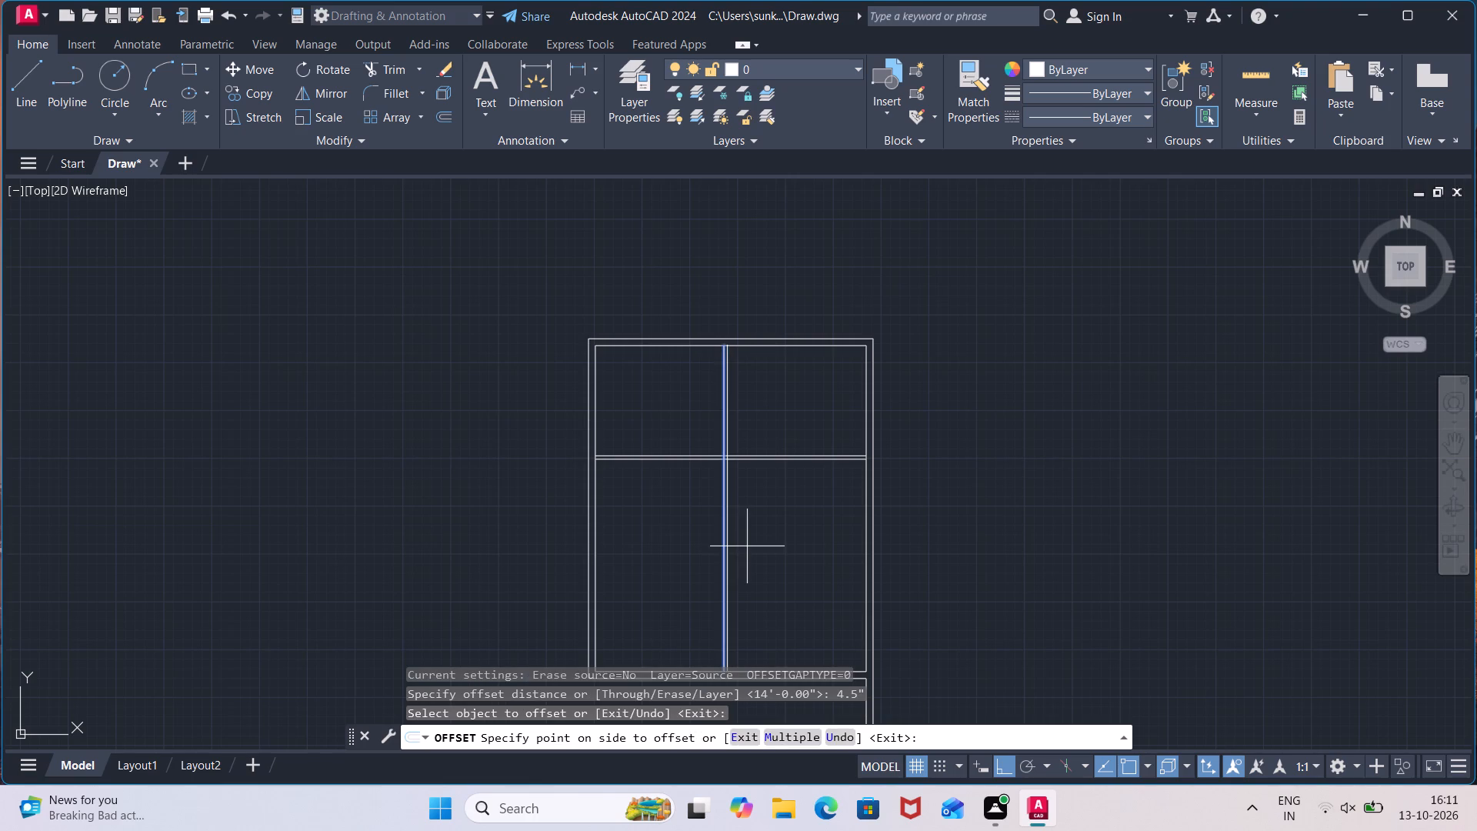
pyautogui.click(747, 546)
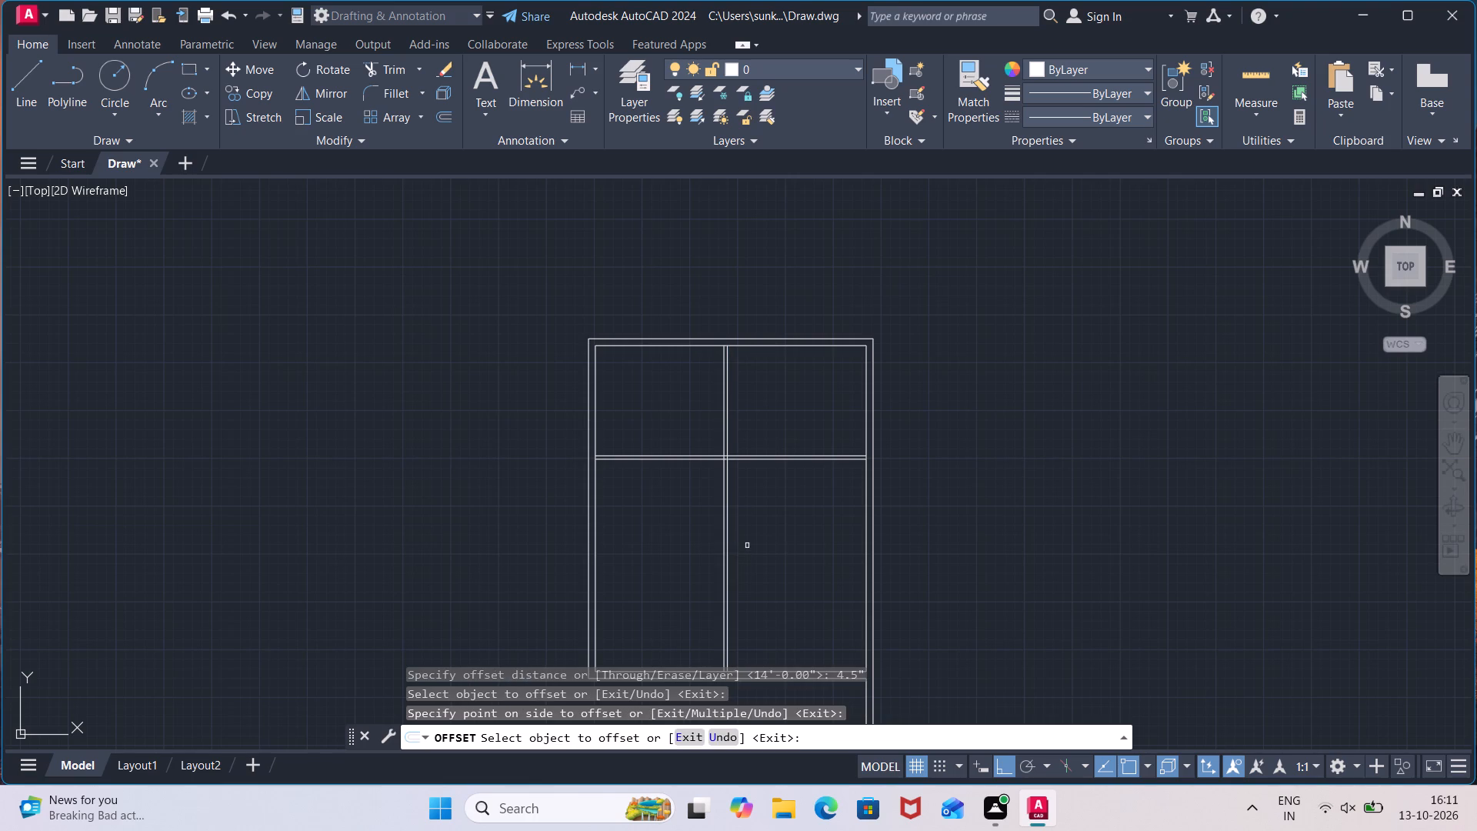
pyautogui.press('space')
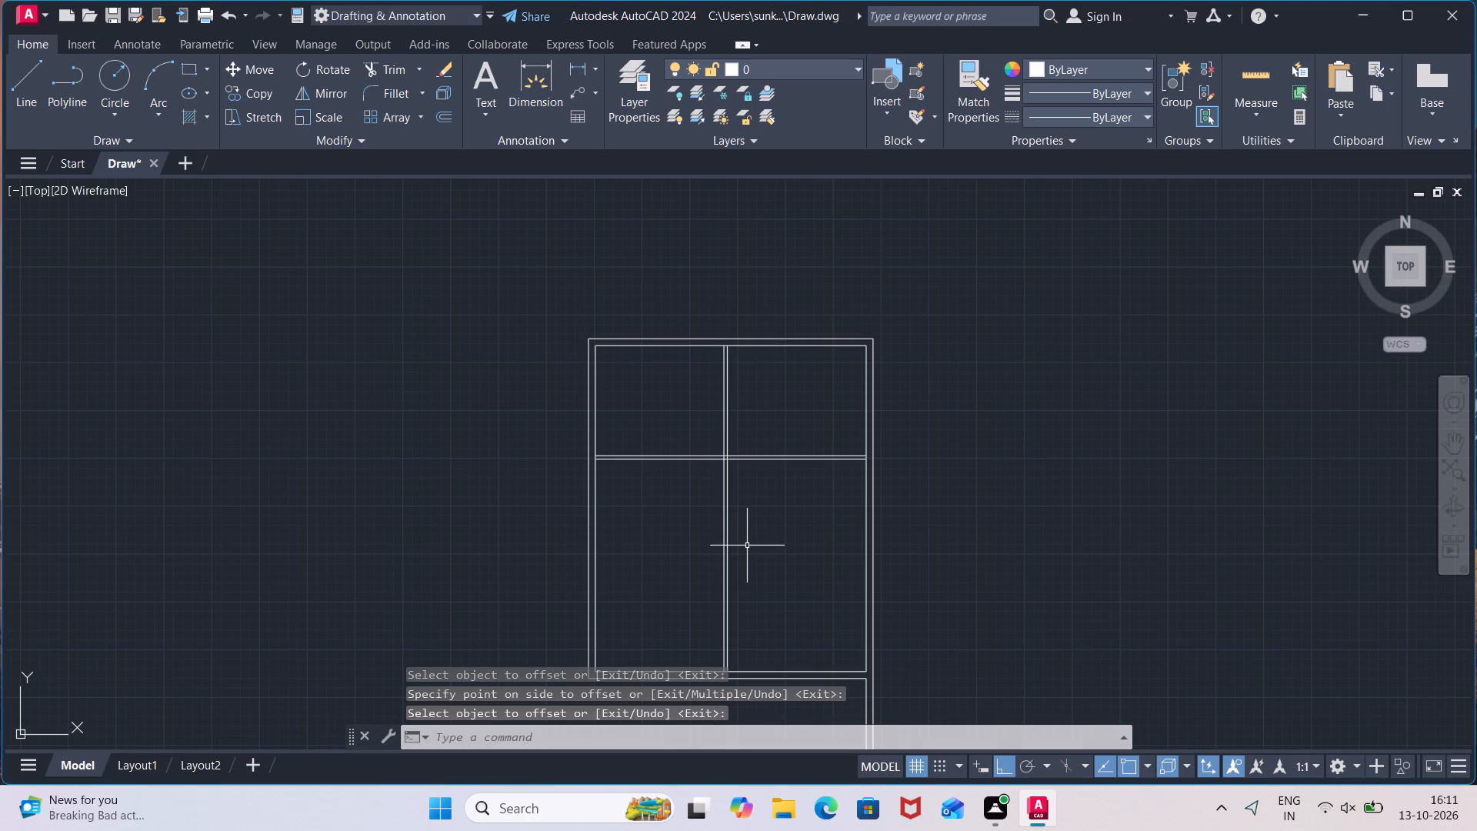
# Trim the line segments crossing inside the junction of the horizontal and vertical partitions, opening all four sides.
pyautogui.write('tr')
pyautogui.press('Return')
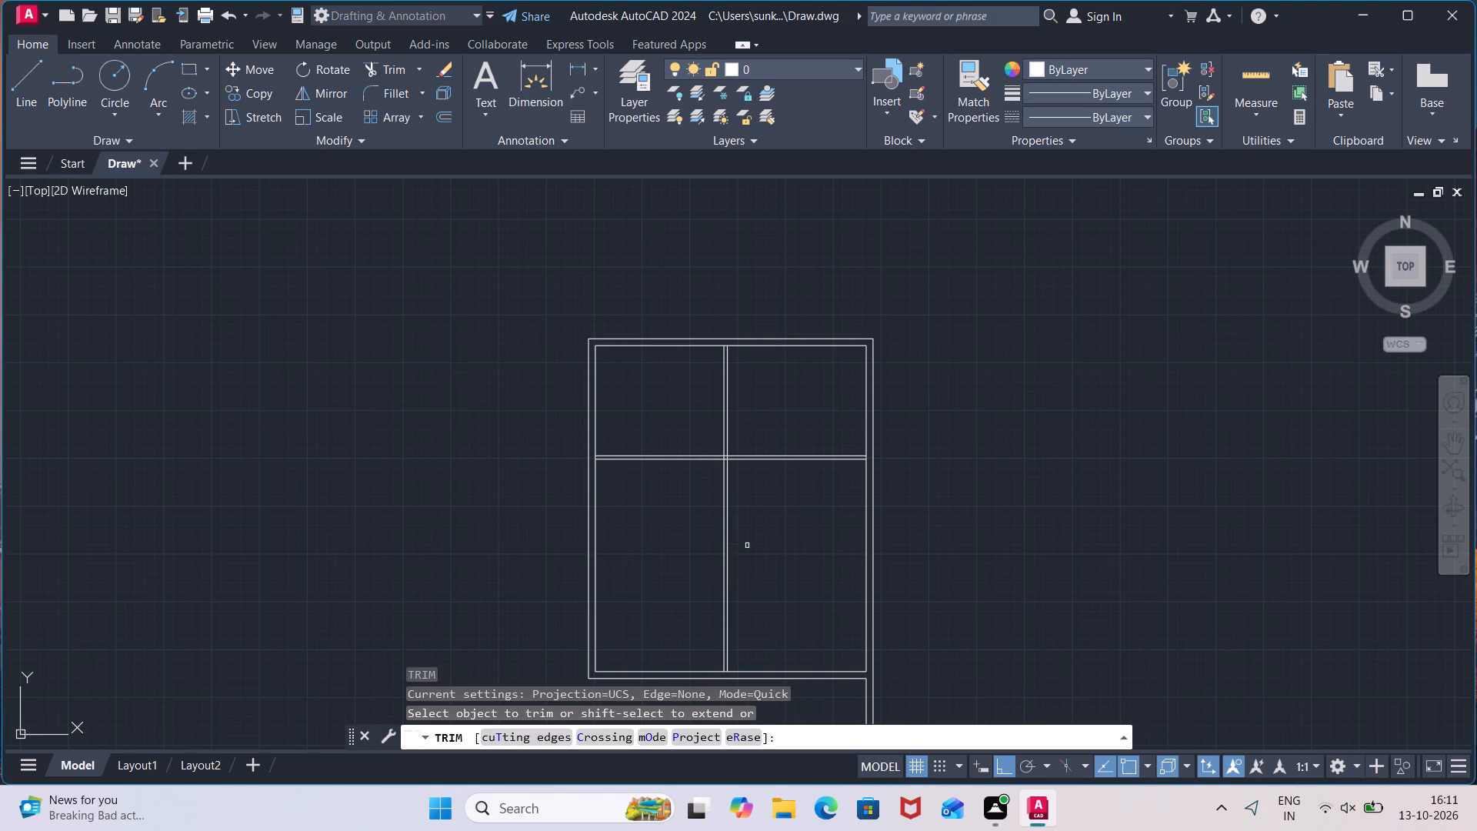
pyautogui.scroll(5, 728, 461)
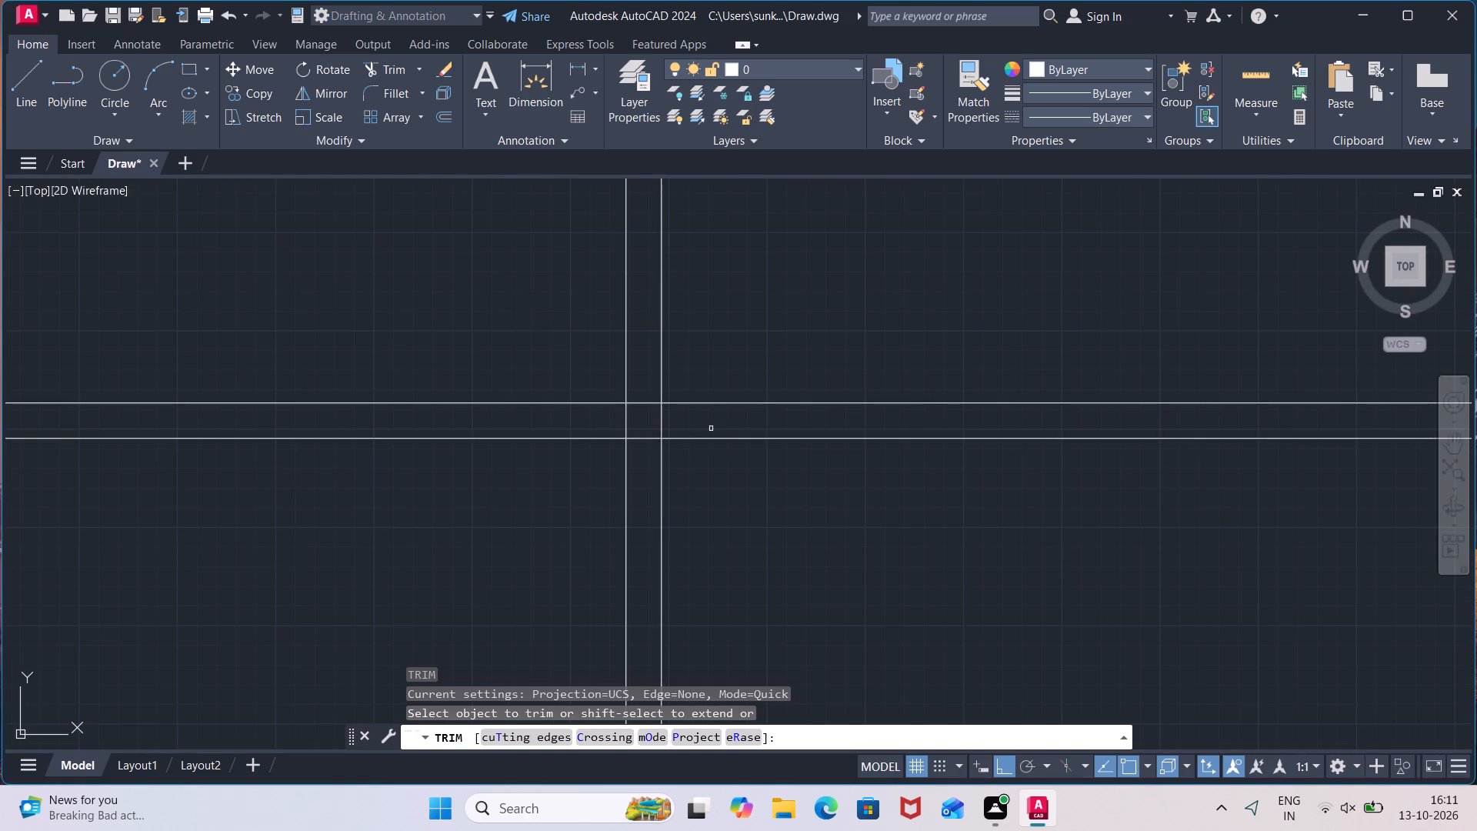
pyautogui.click(647, 456)
pyautogui.click(645, 365)
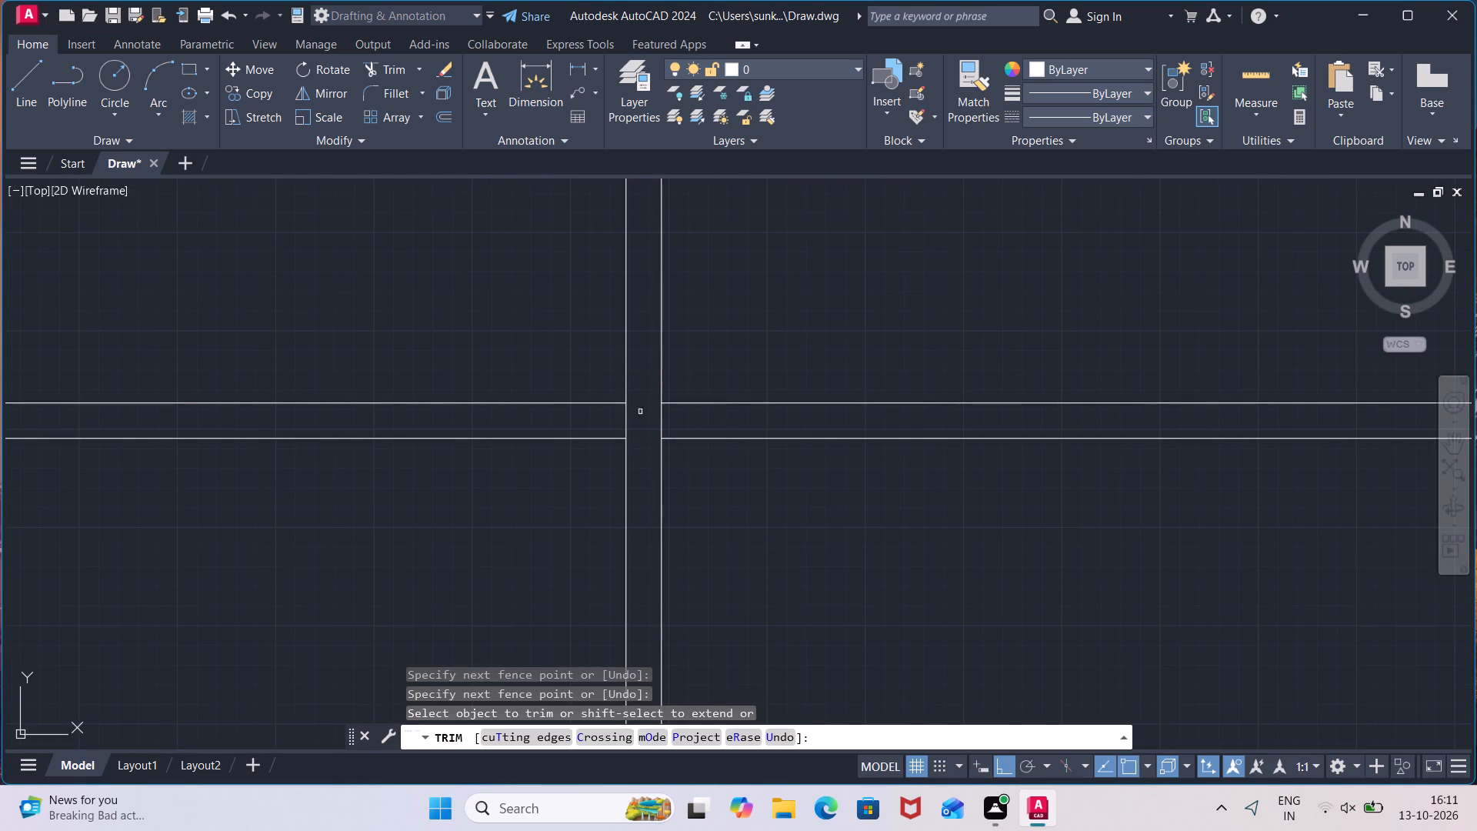
pyautogui.click(648, 420)
pyautogui.click(592, 419)
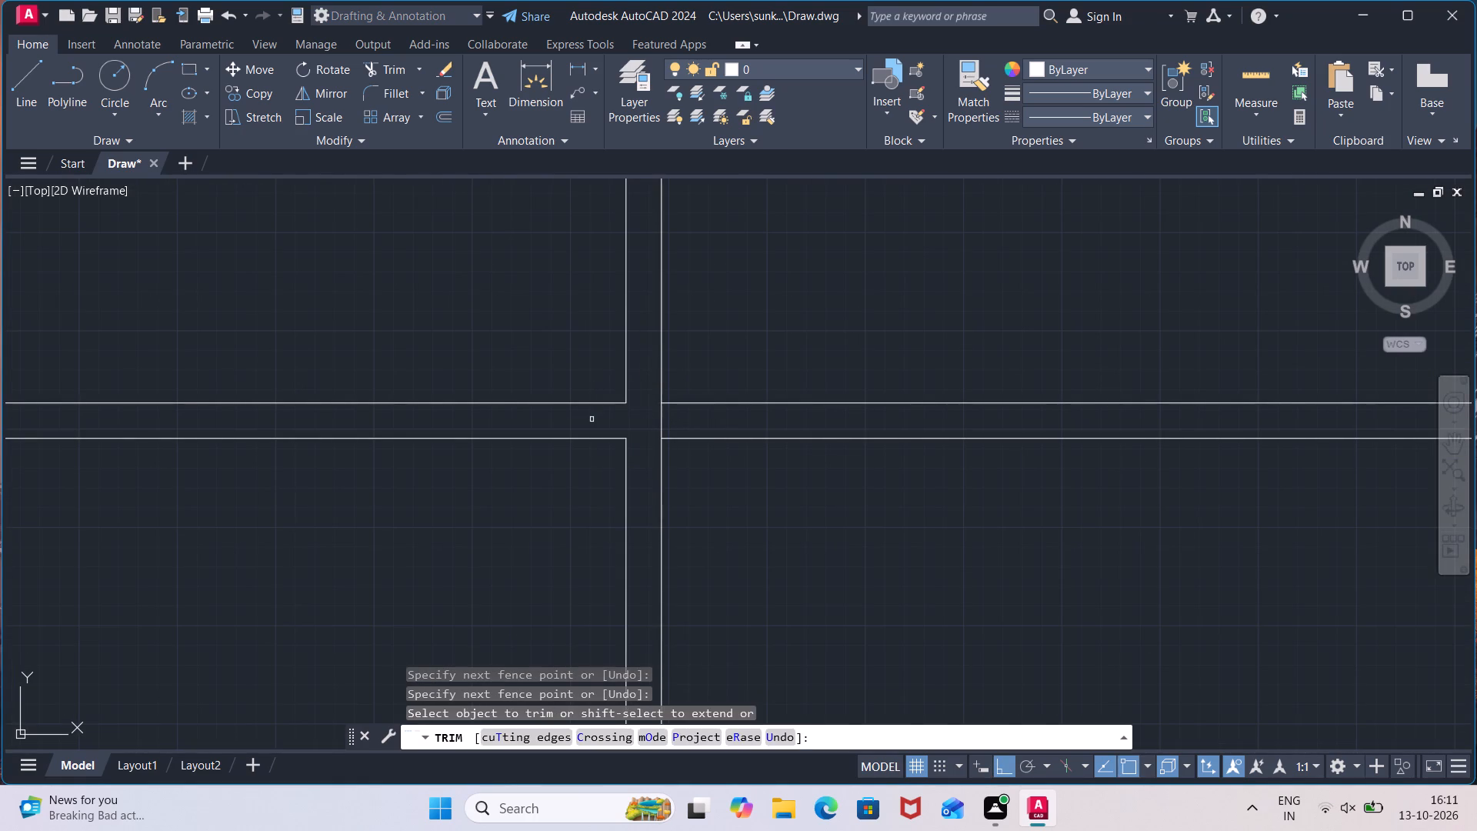
pyautogui.click(605, 420)
pyautogui.click(699, 428)
pyautogui.scroll(-4, 737, 493)
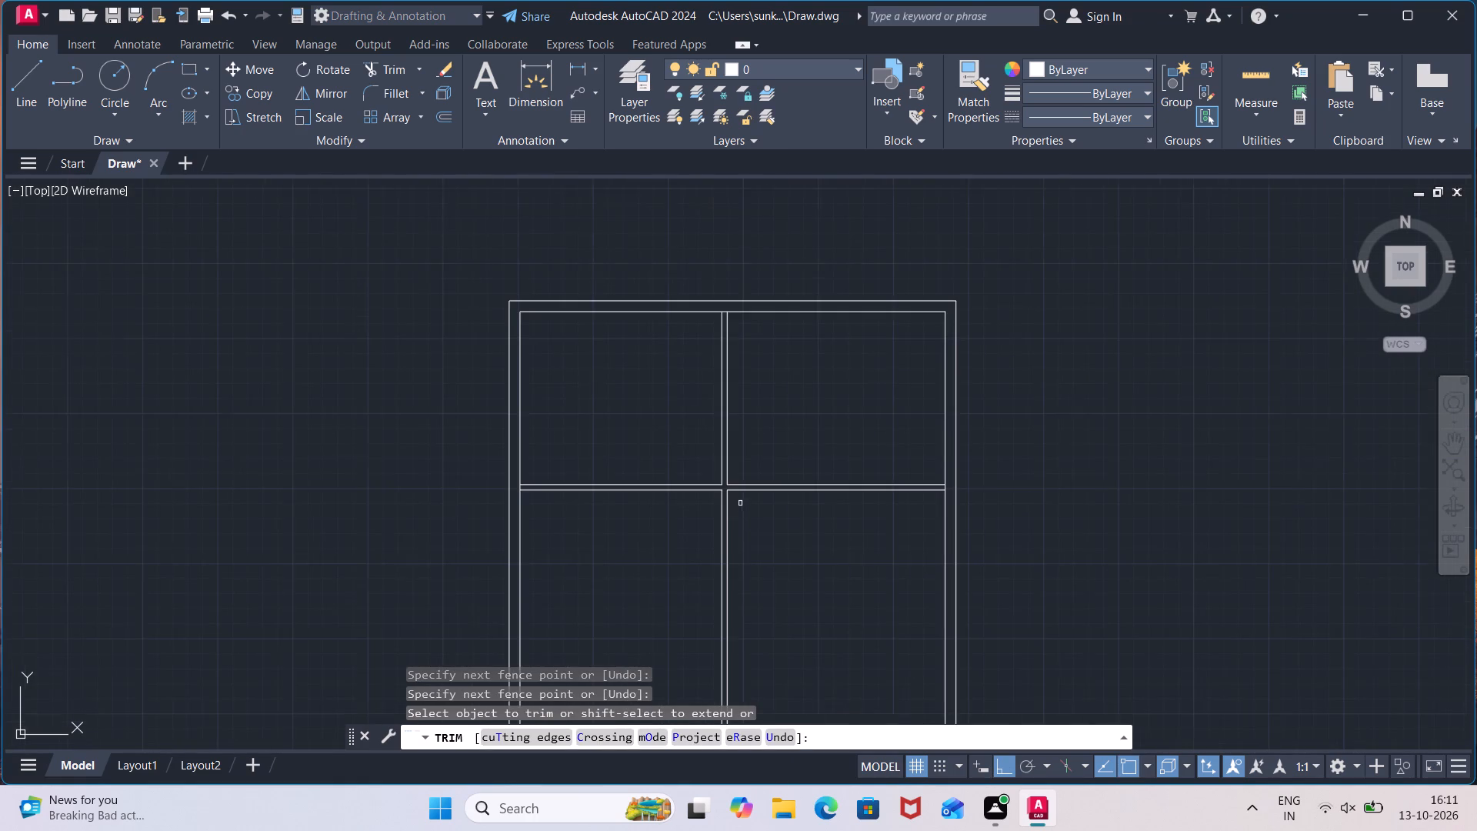
pyautogui.moveTo(743, 510); pyautogui.dragTo(748, 536, button='middle')
pyautogui.press('Escape')
# Offset the vertical partition's right line 4'9" to the right, into the upper-right room.
pyautogui.write('off')
pyautogui.press('Return')
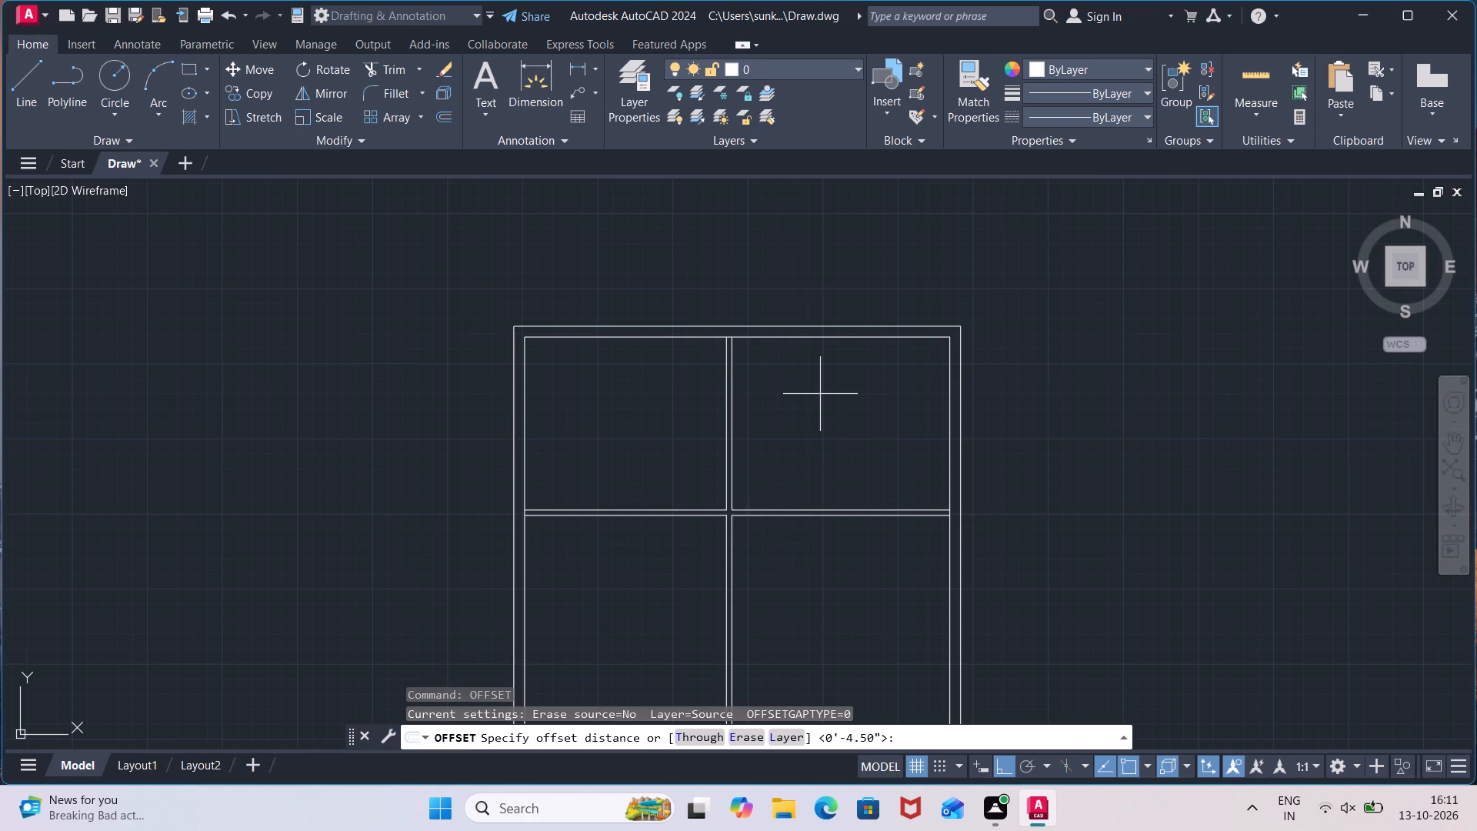
pyautogui.write('4\'9"')
pyautogui.press('Return')
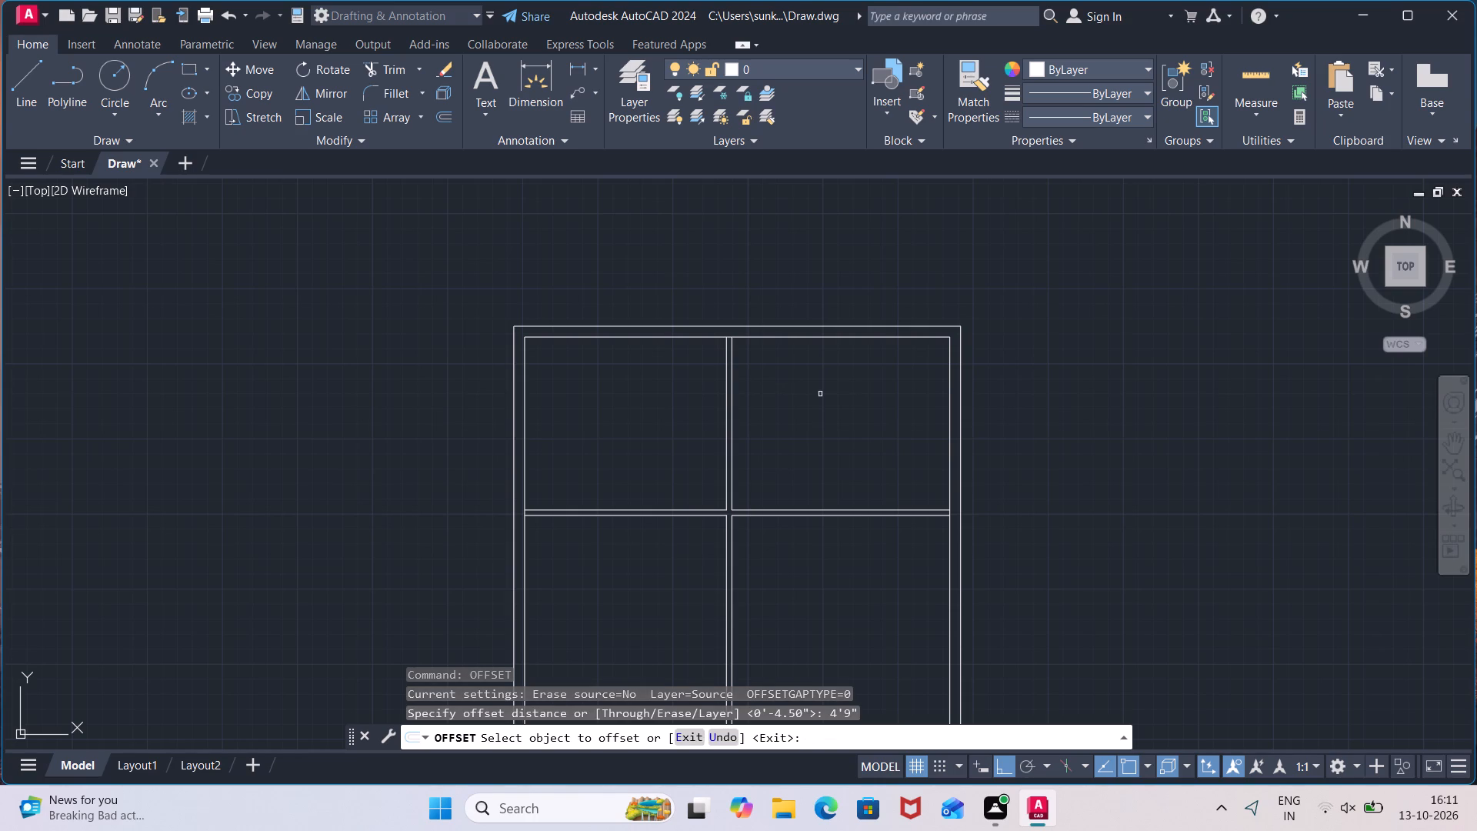
pyautogui.click(731, 466)
pyautogui.click(857, 440)
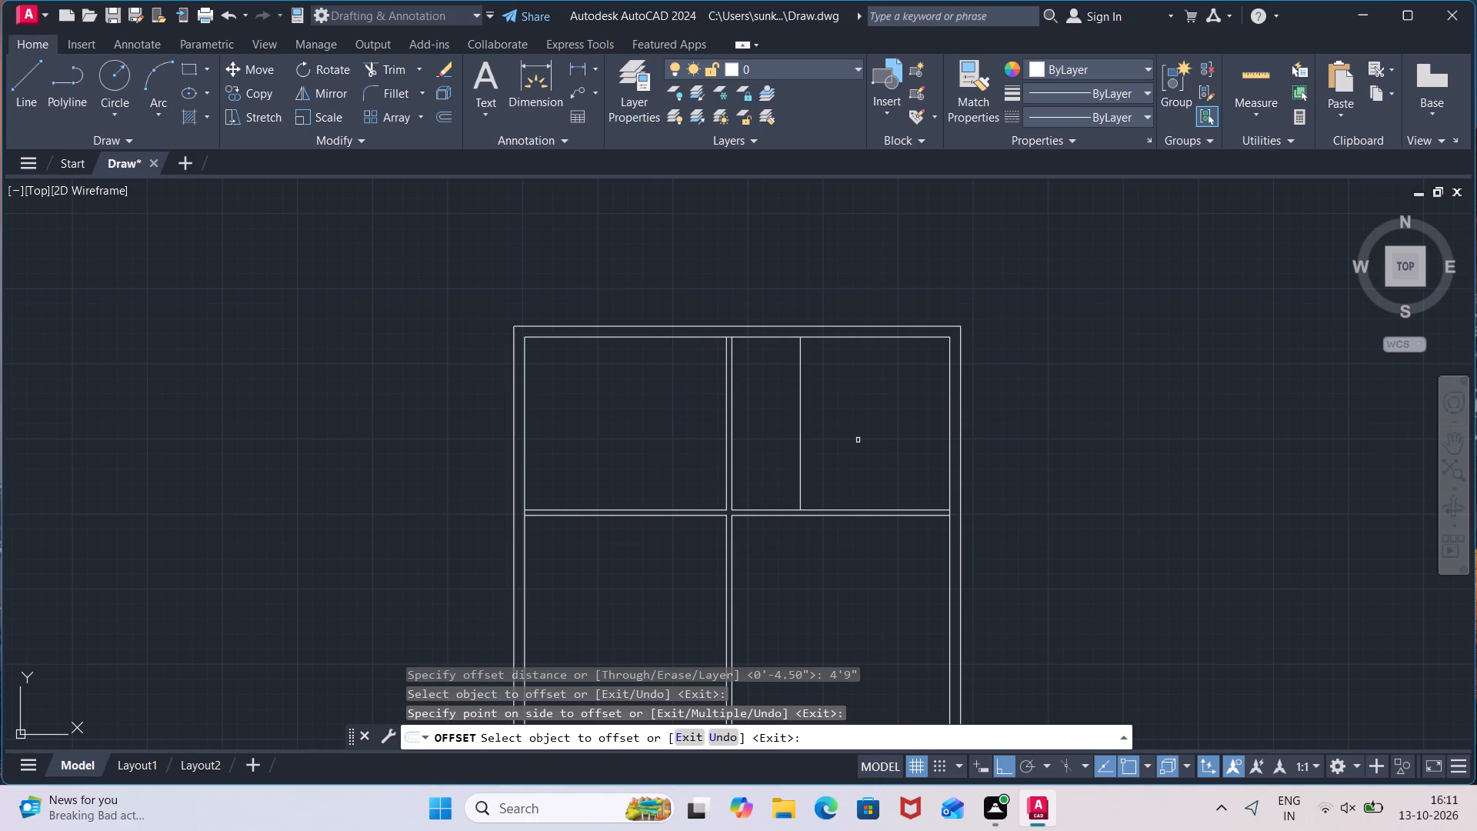
pyautogui.press('space')
# Offset the second vertical partition line in the upper-right room 4.5" to the right for its thickness.
pyautogui.press('space')
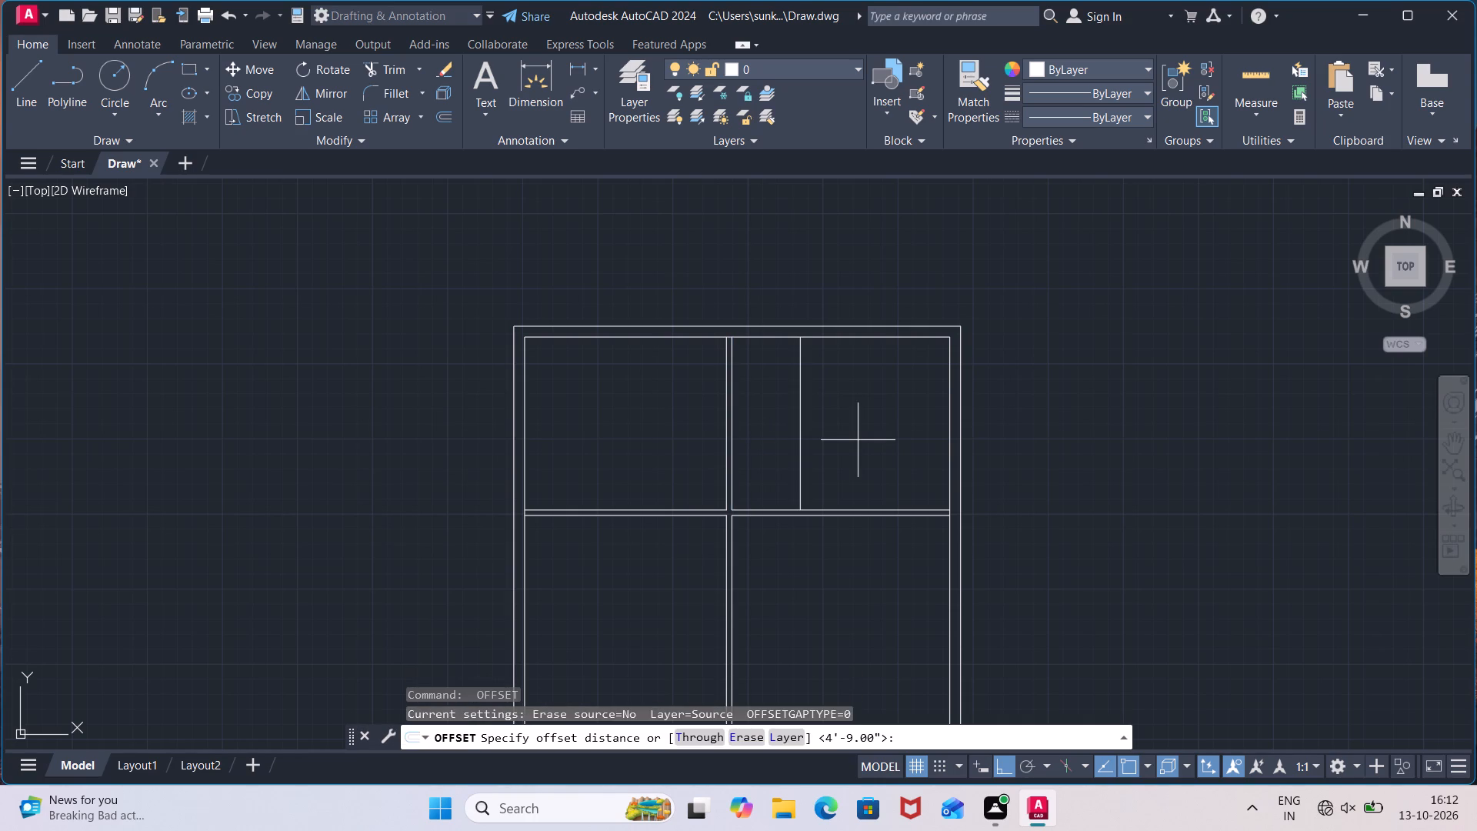
pyautogui.write('4.5"')
pyautogui.press('Return')
pyautogui.click(799, 462)
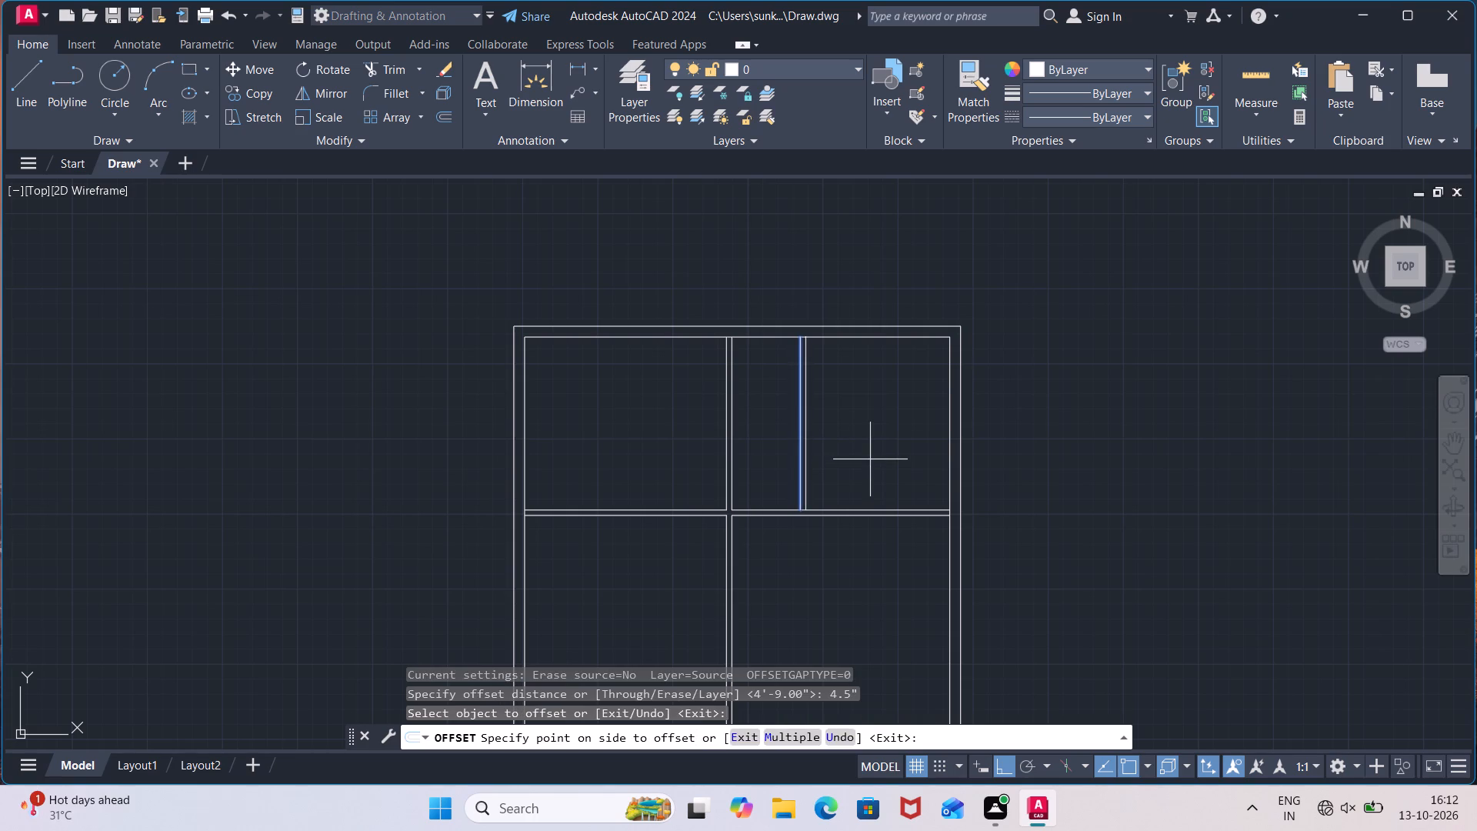
pyautogui.click(870, 459)
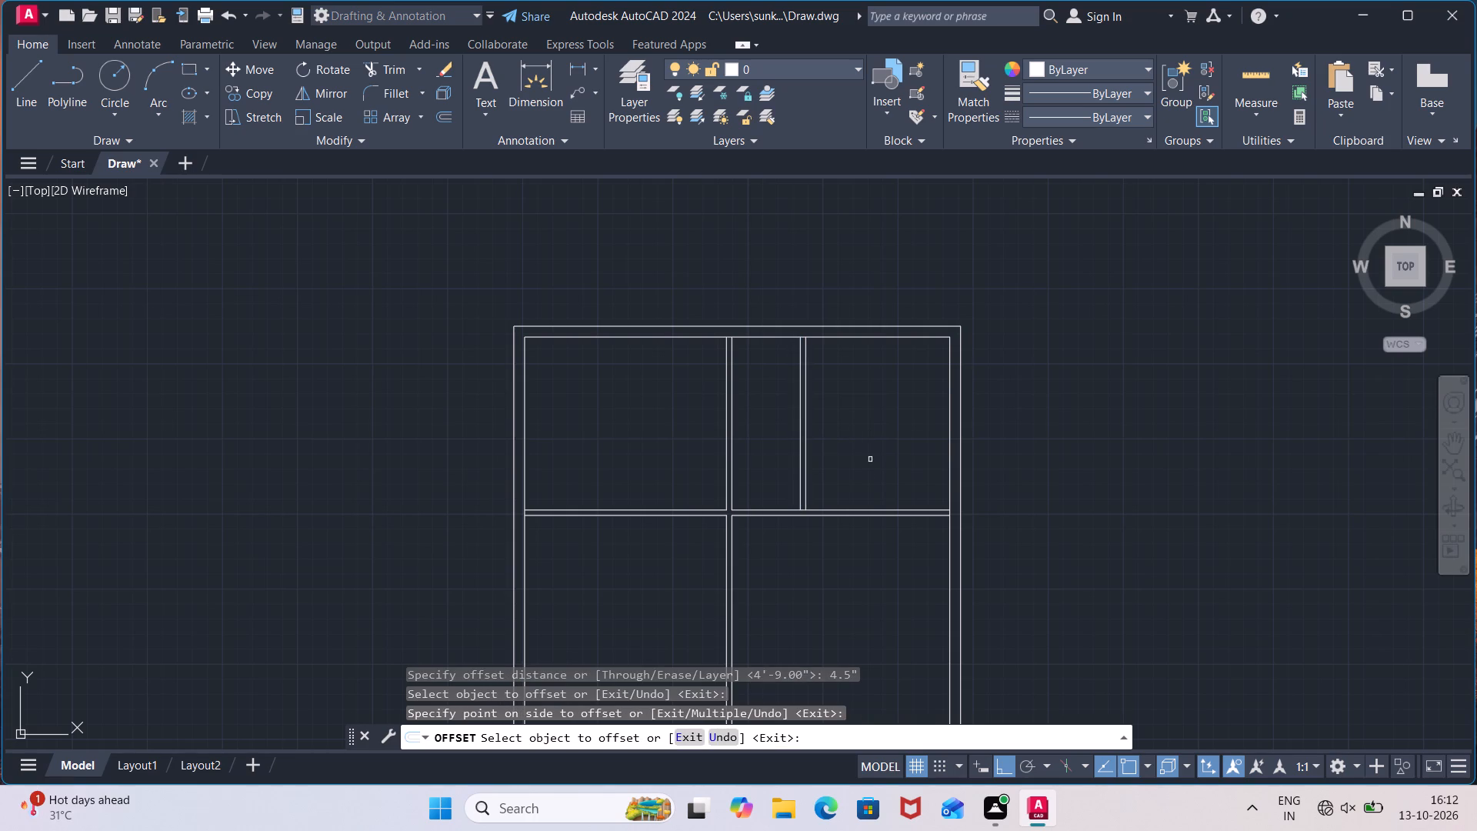
pyautogui.press('space')
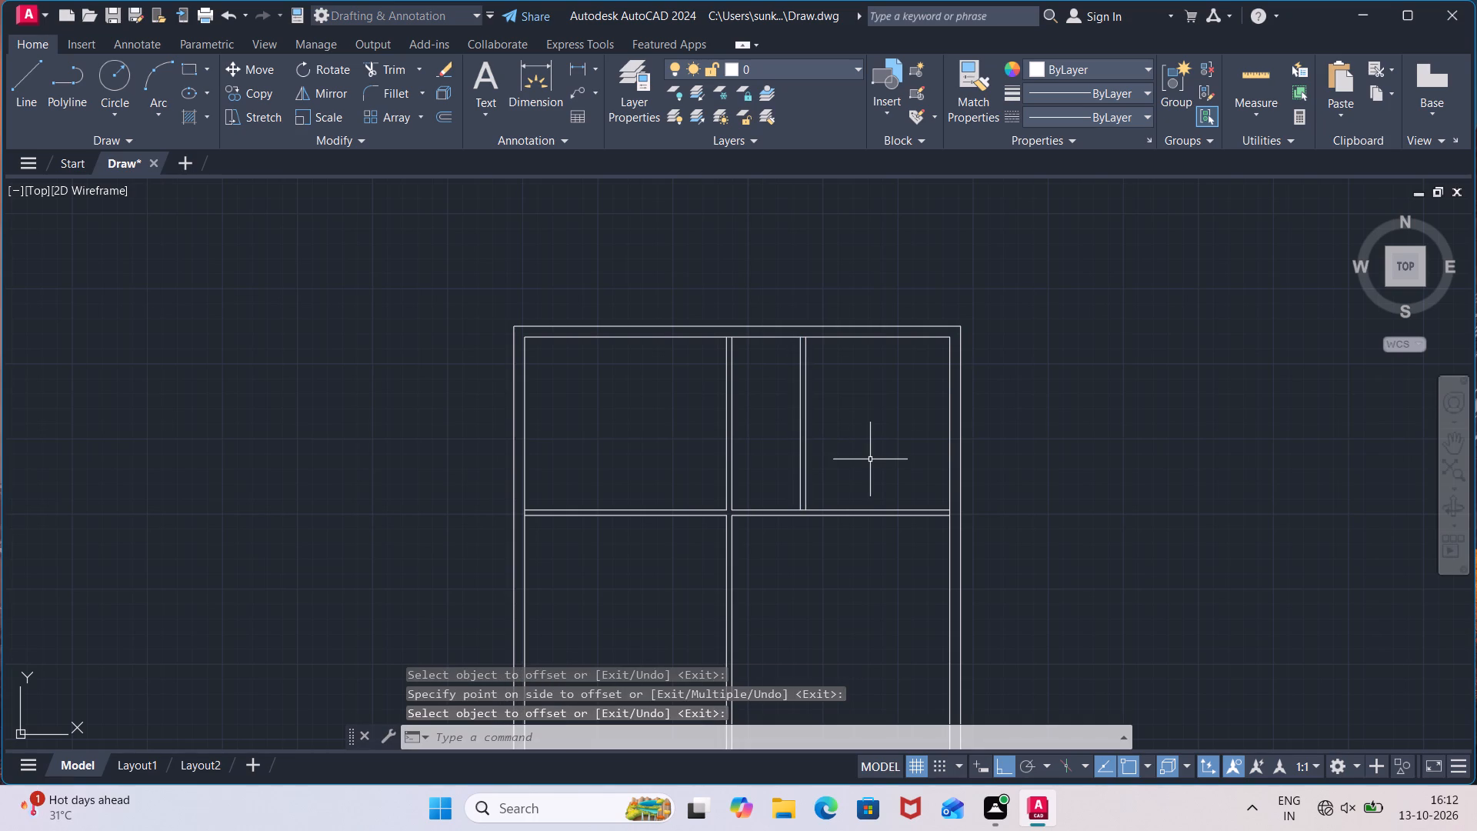
# Set the Offset distance to 8' and leave the command without offsetting any object.
pyautogui.press('space')
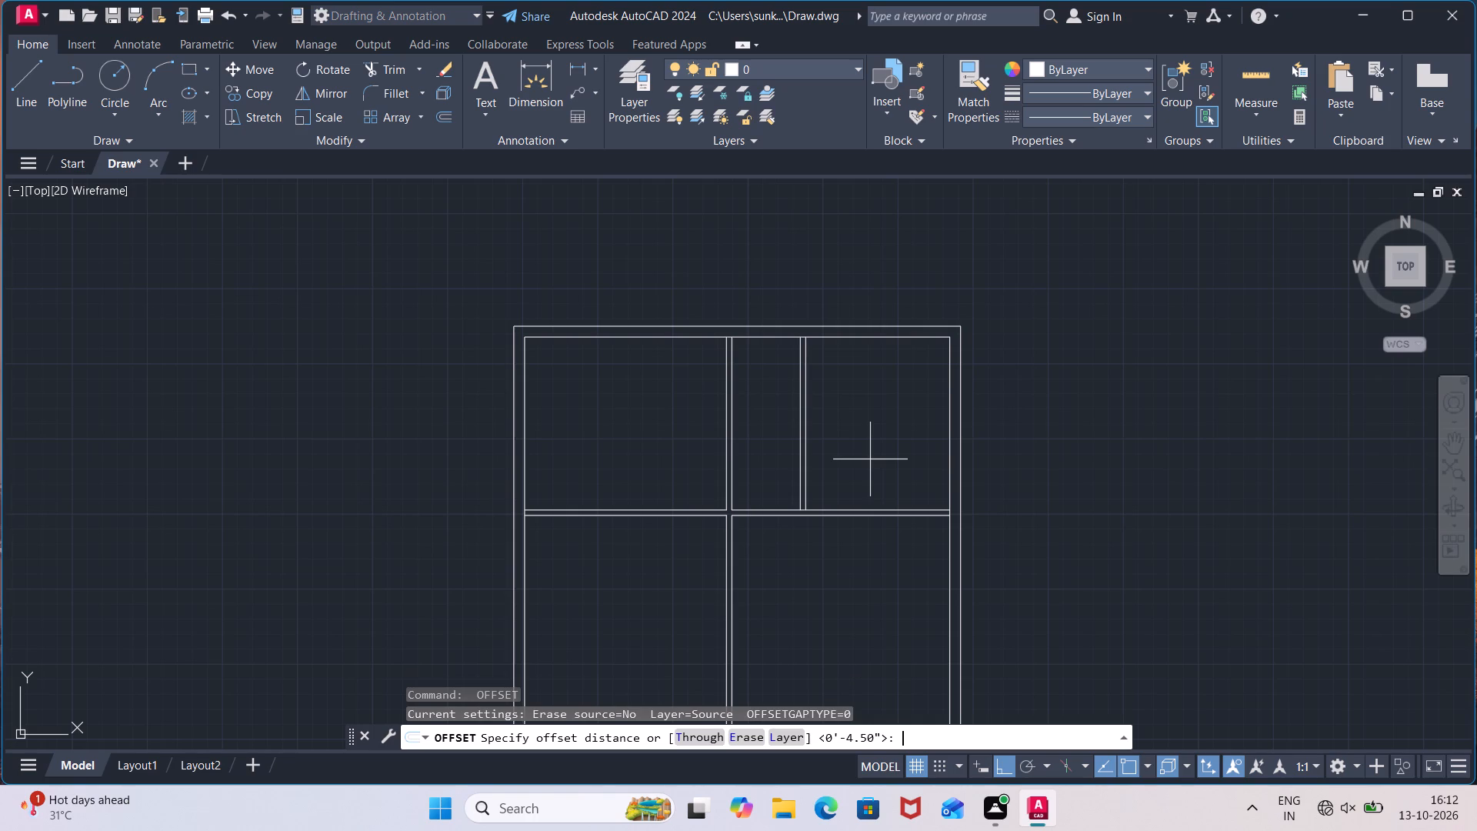
pyautogui.write("8'")
pyautogui.press('Return')
pyautogui.press('Escape')
# Trim the top wall's inner line where the two vertical partitions meet it.
pyautogui.write('tr')
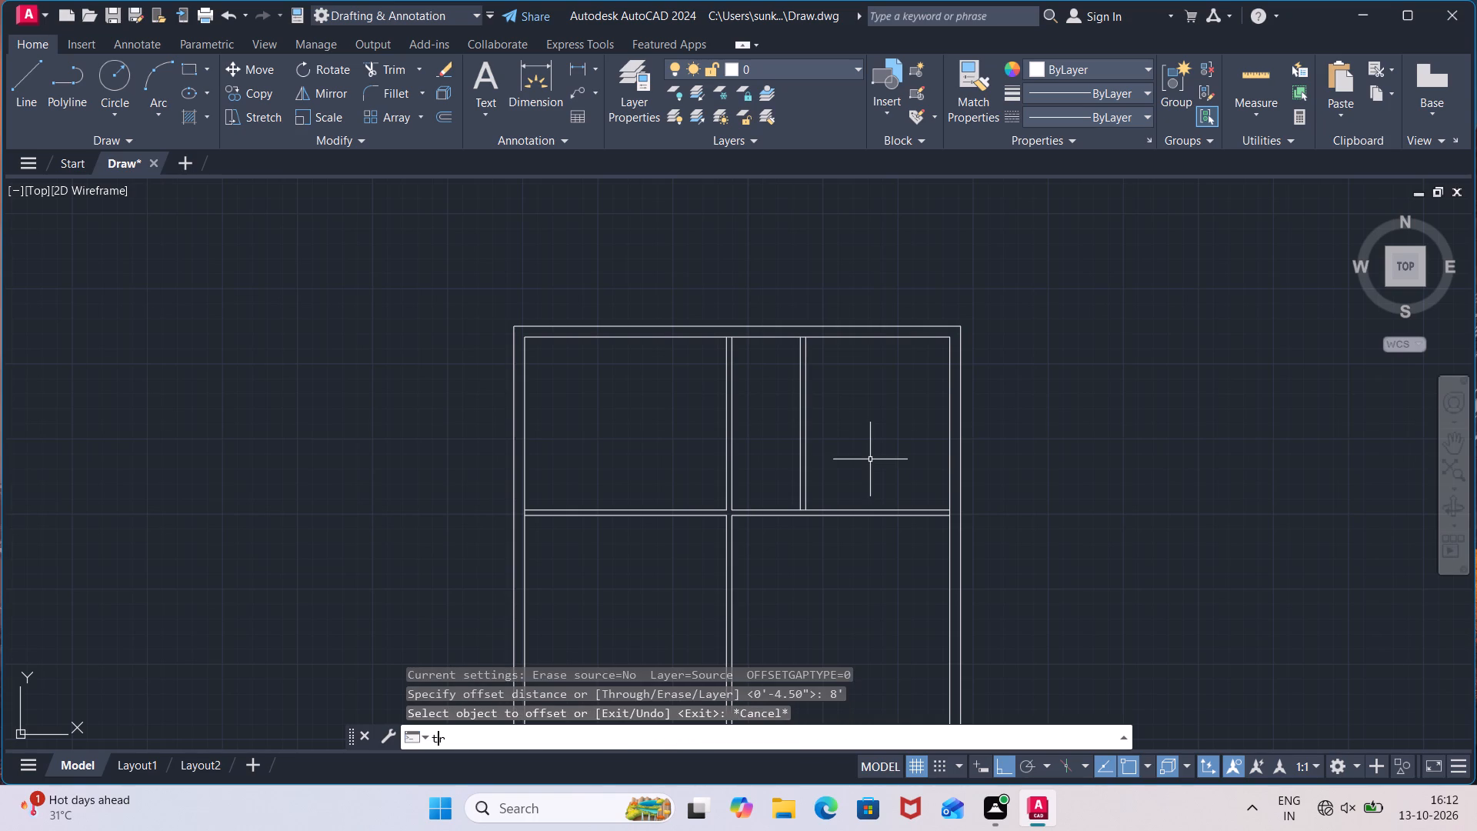
pyautogui.press('Return')
pyautogui.scroll(1, 824, 321)
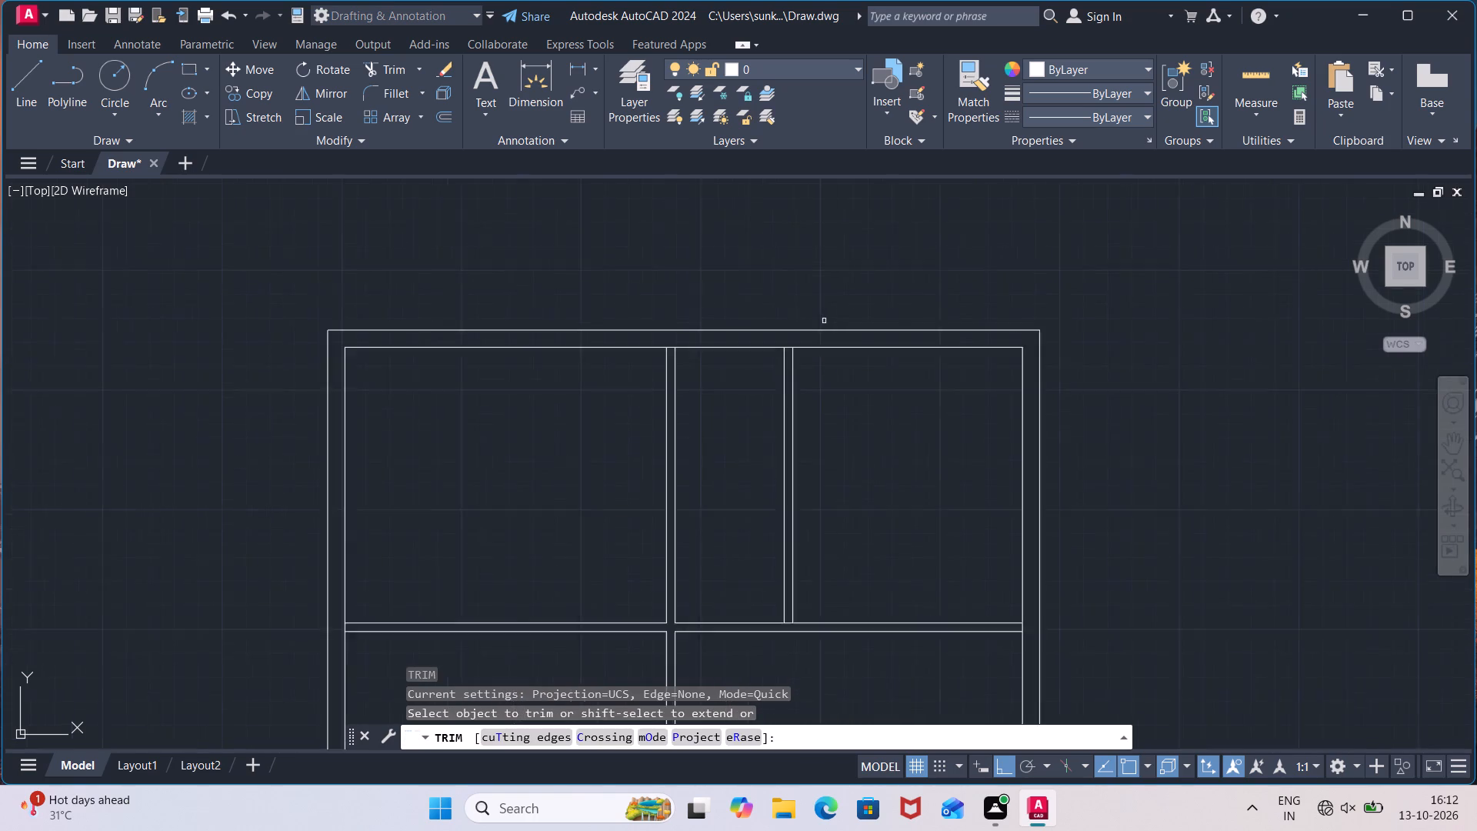
pyautogui.scroll(2, 824, 321)
pyautogui.click(734, 375)
pyautogui.click(723, 432)
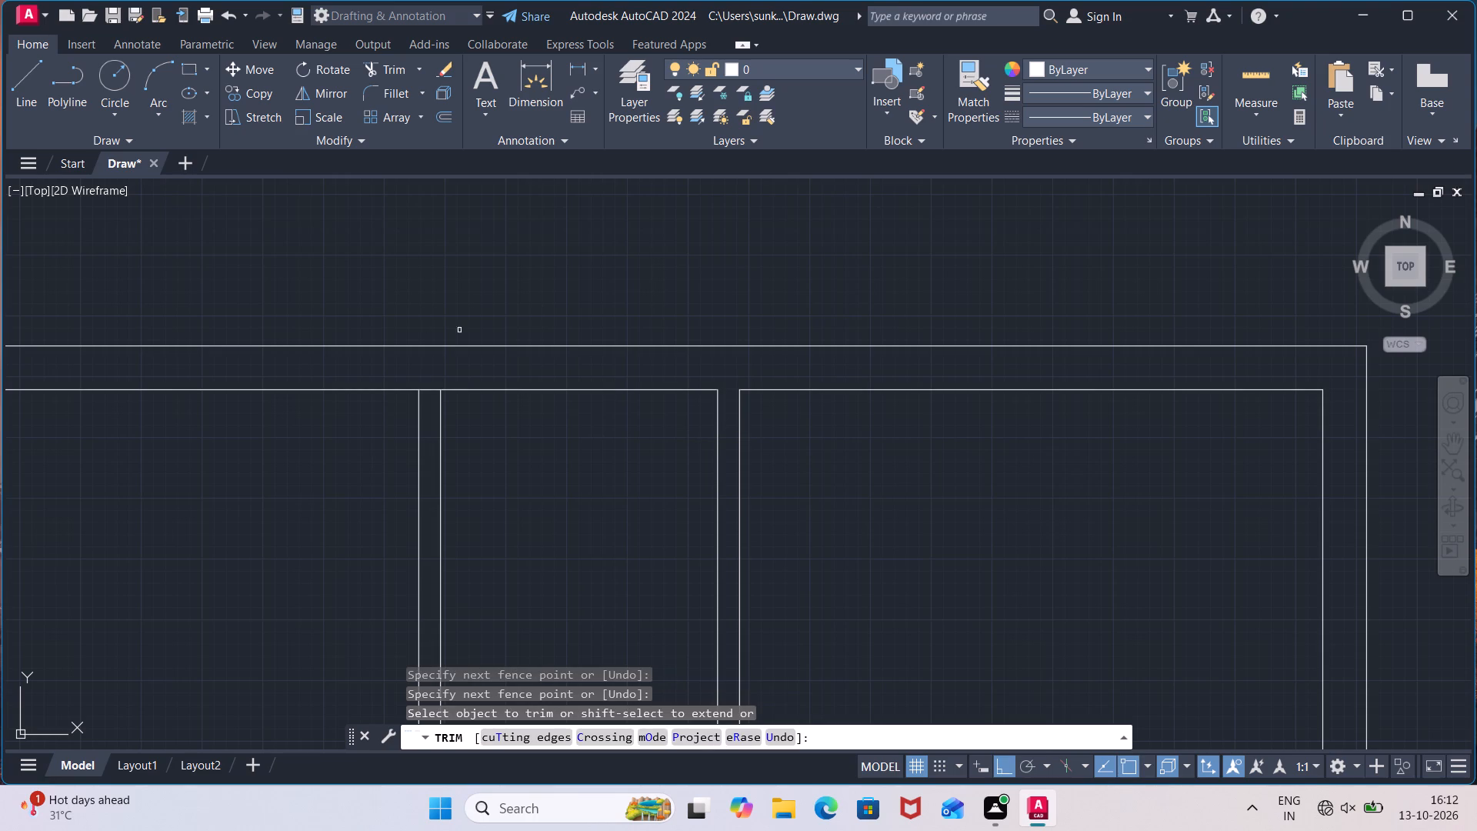
pyautogui.click(428, 370)
pyautogui.click(428, 410)
pyautogui.scroll(-2, 581, 514)
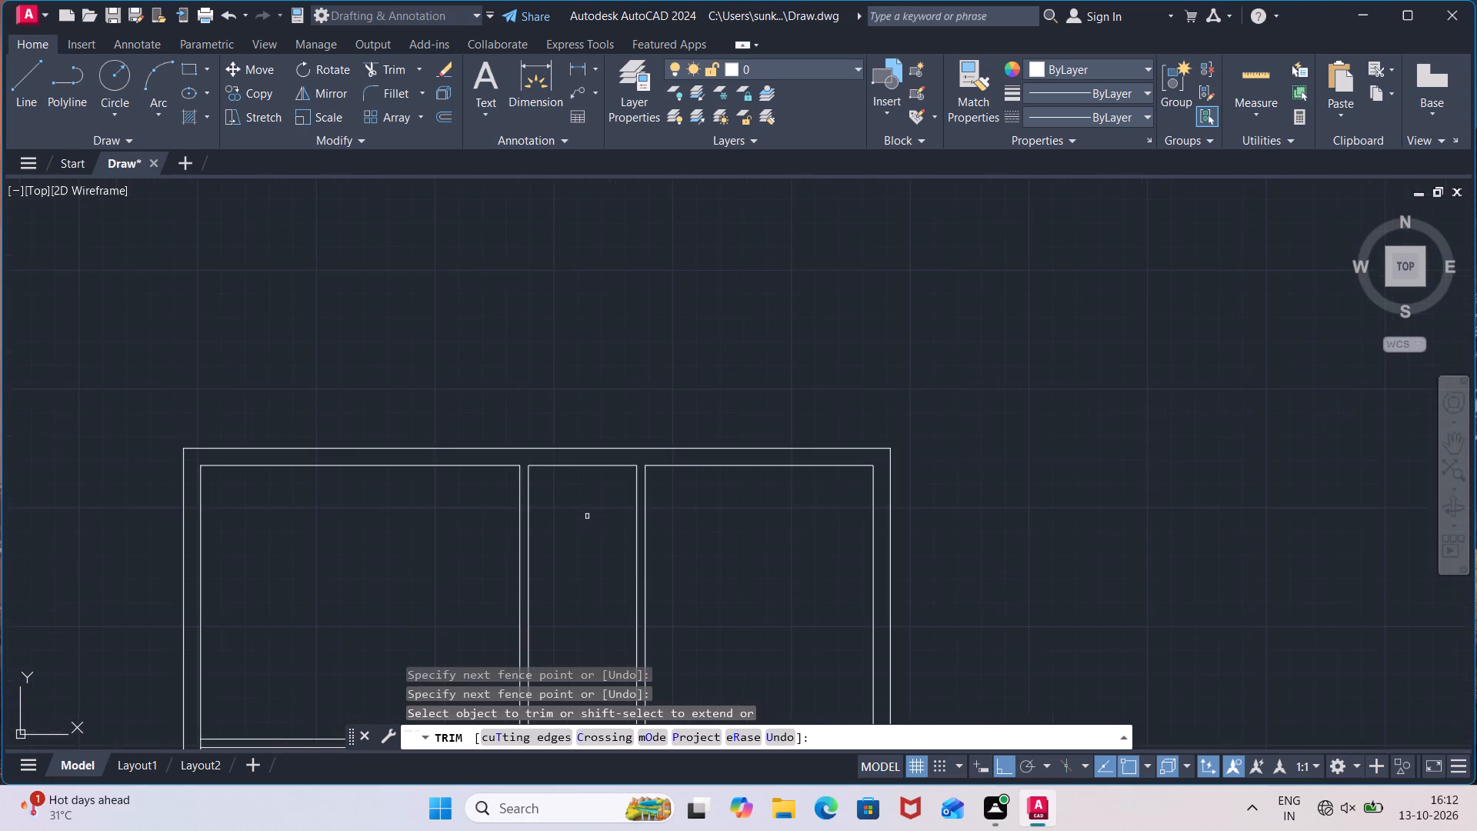
pyautogui.moveTo(587, 516); pyautogui.dragTo(589, 435, button='middle')
pyautogui.press('Escape')
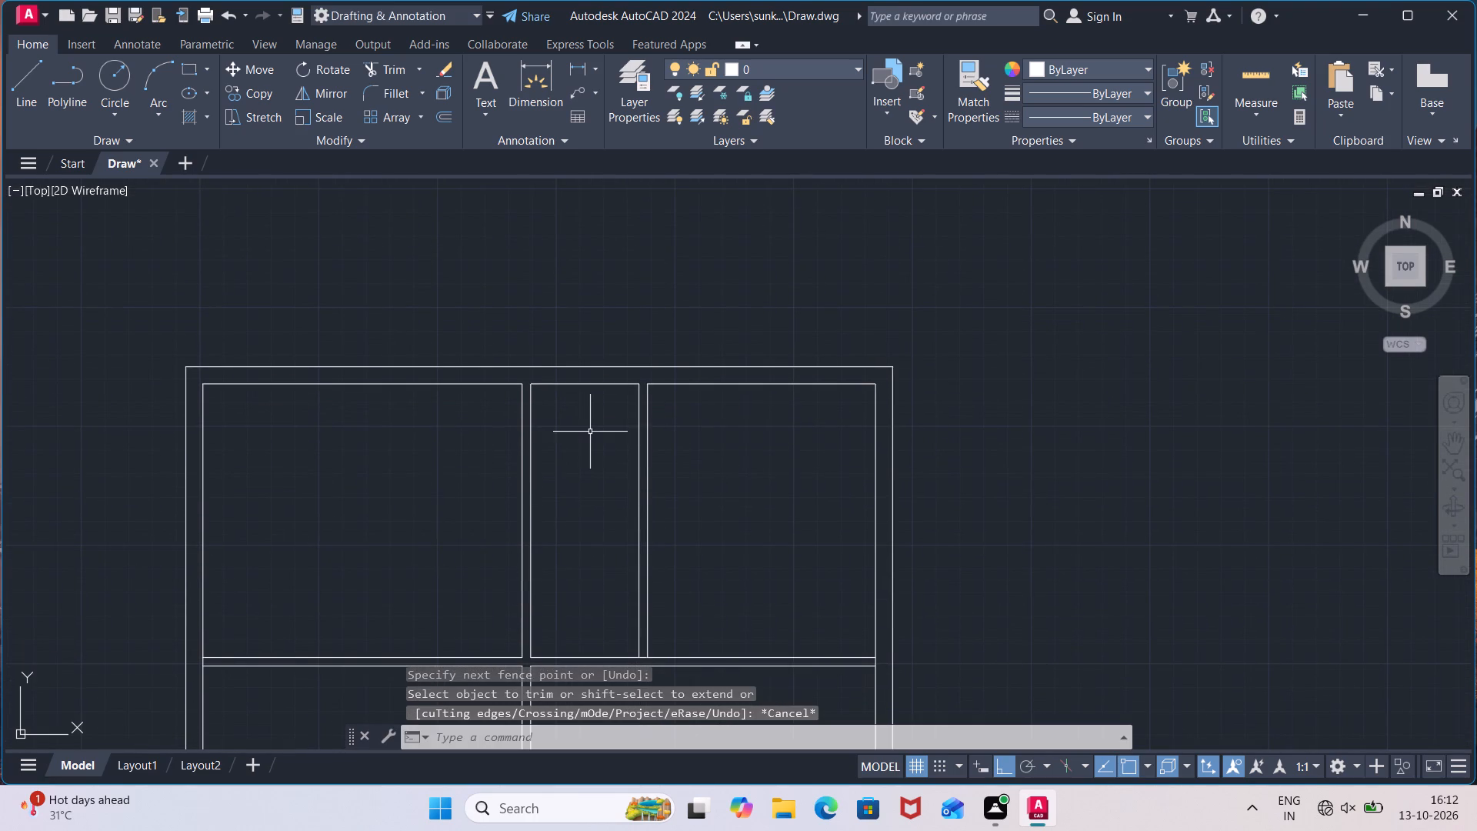
# Offset the top wall's inner line between the two vertical partitions 8' downward, into the narrow room.
pyautogui.write('off')
pyautogui.press('Return')
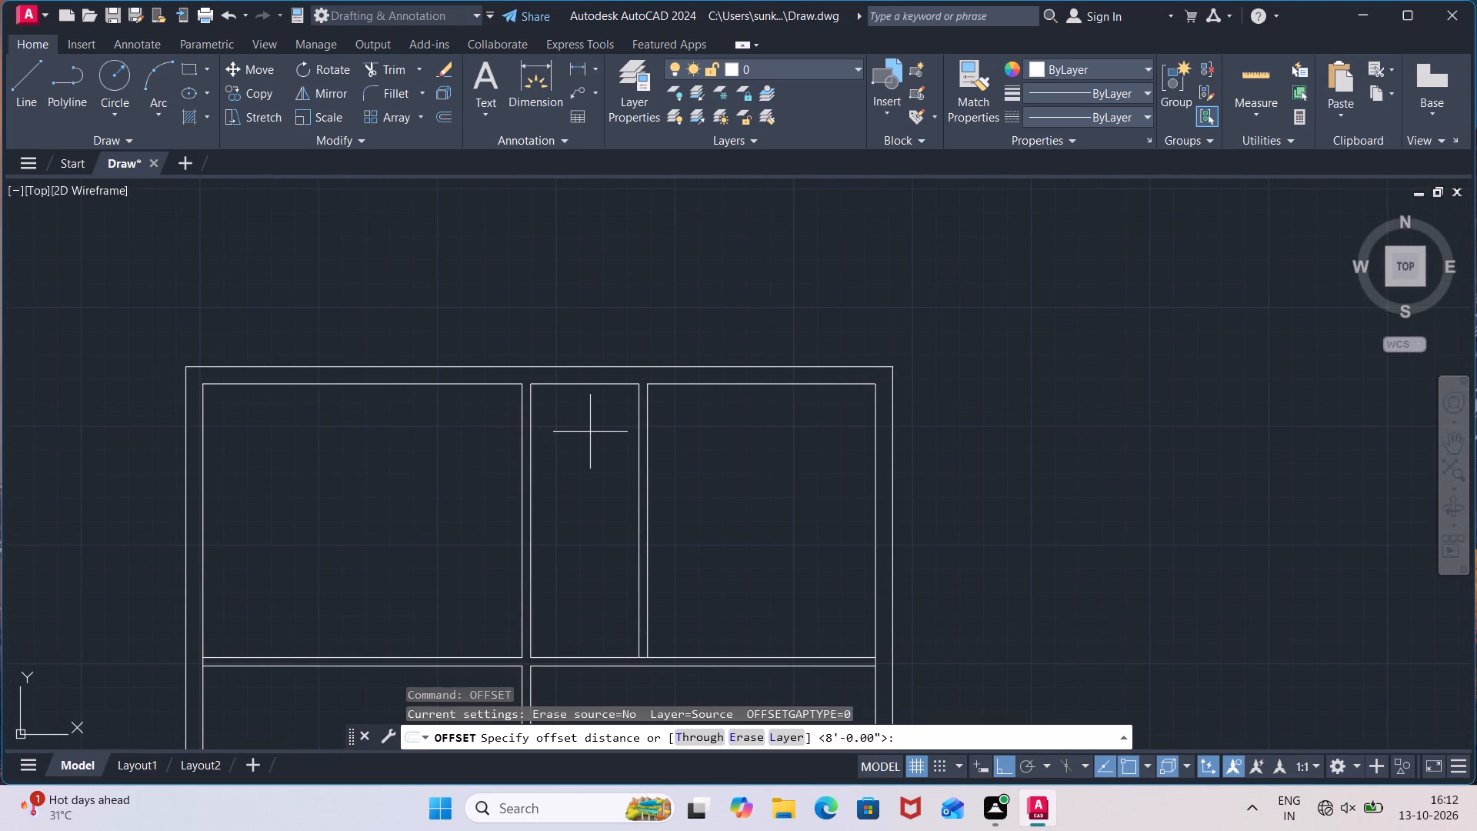
pyautogui.press('Return')
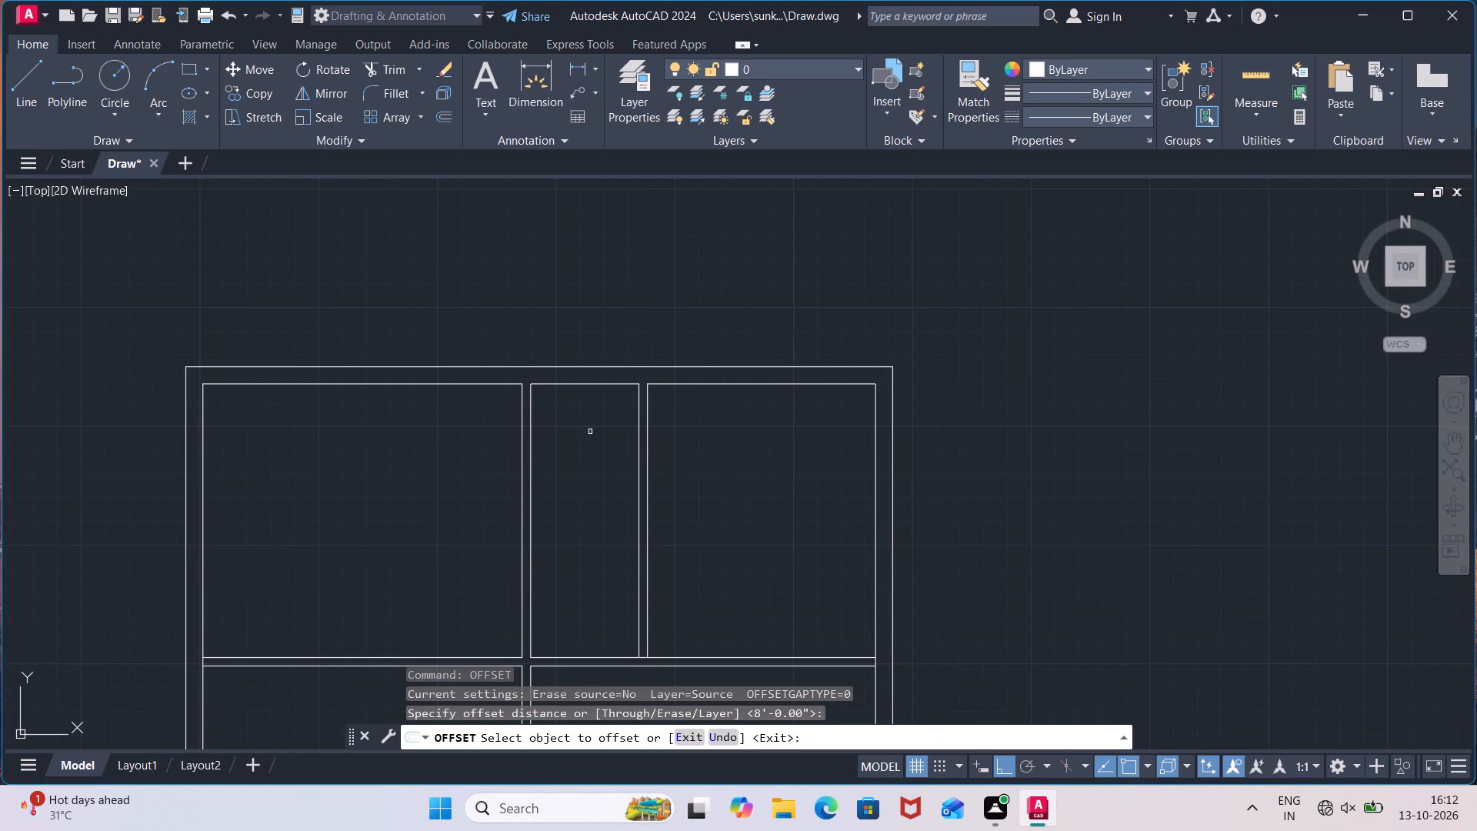
pyautogui.click(597, 383)
pyautogui.click(616, 479)
pyautogui.press('space')
# Offset the narrow room's new horizontal line 4.5" downward to give the cross partition its thickness.
pyautogui.press('space')
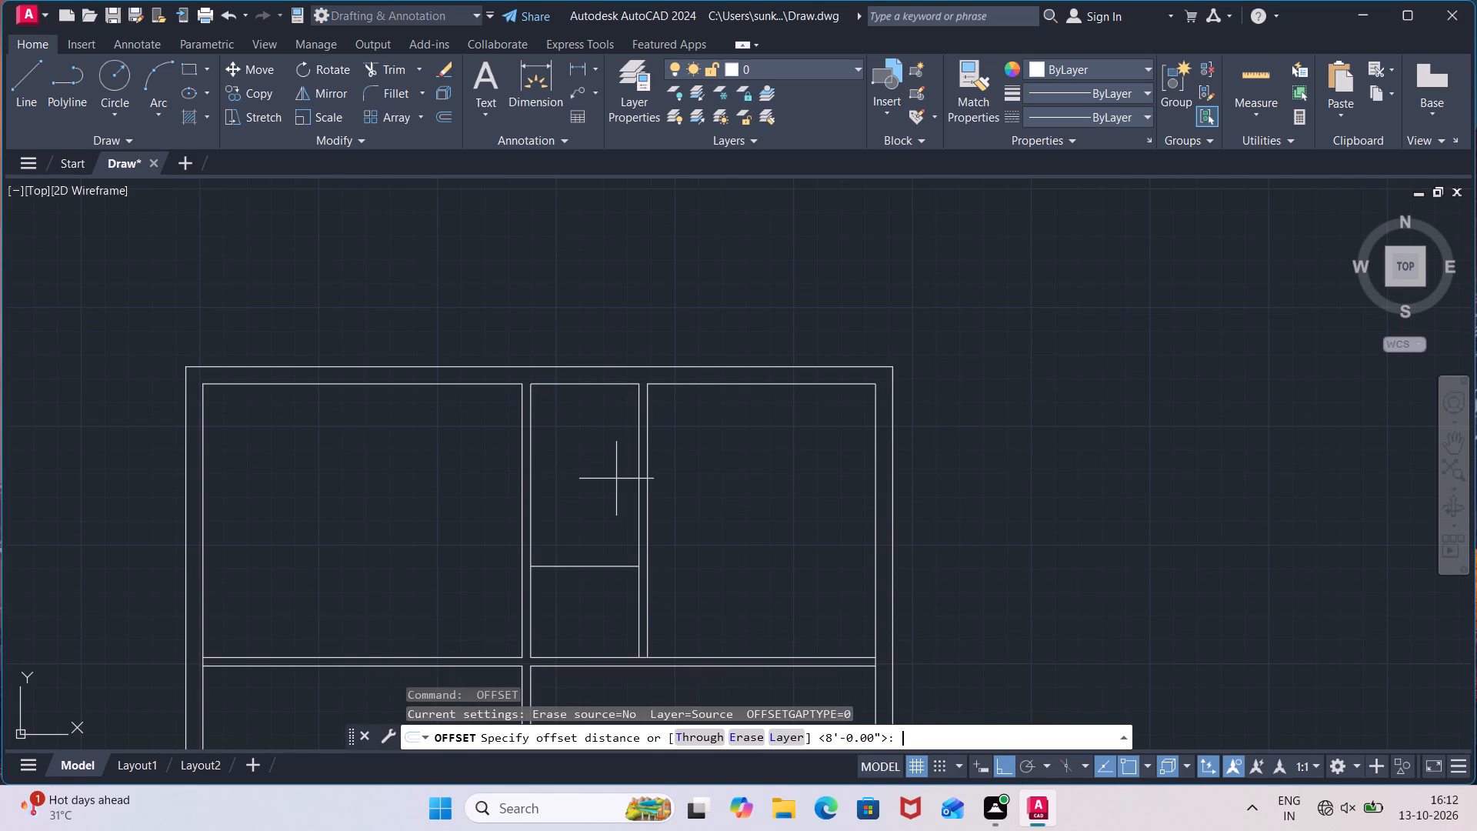
pyautogui.write('4.5"')
pyautogui.press('Return')
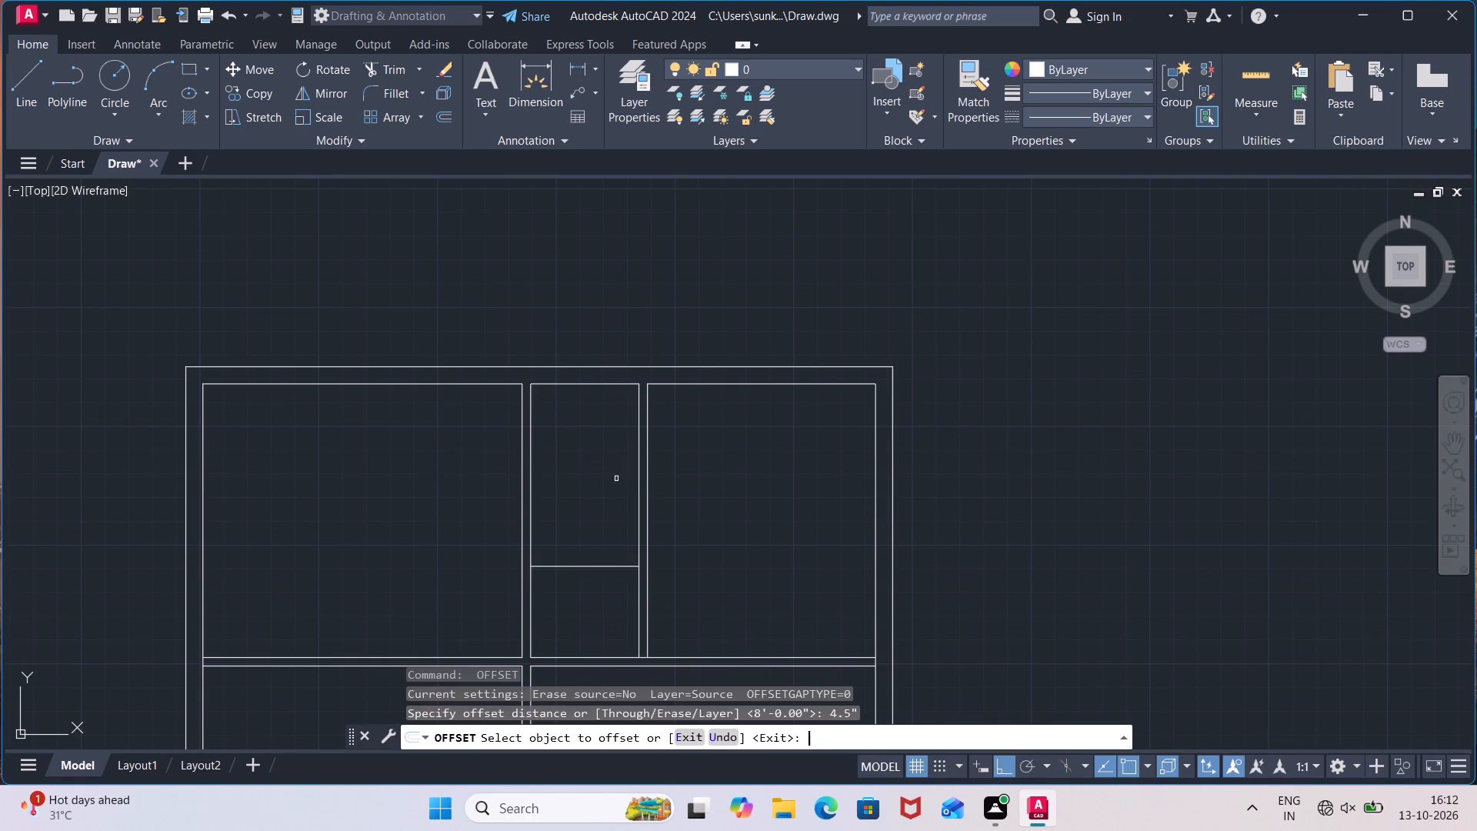
pyautogui.click(605, 565)
pyautogui.click(606, 612)
pyautogui.press('space')
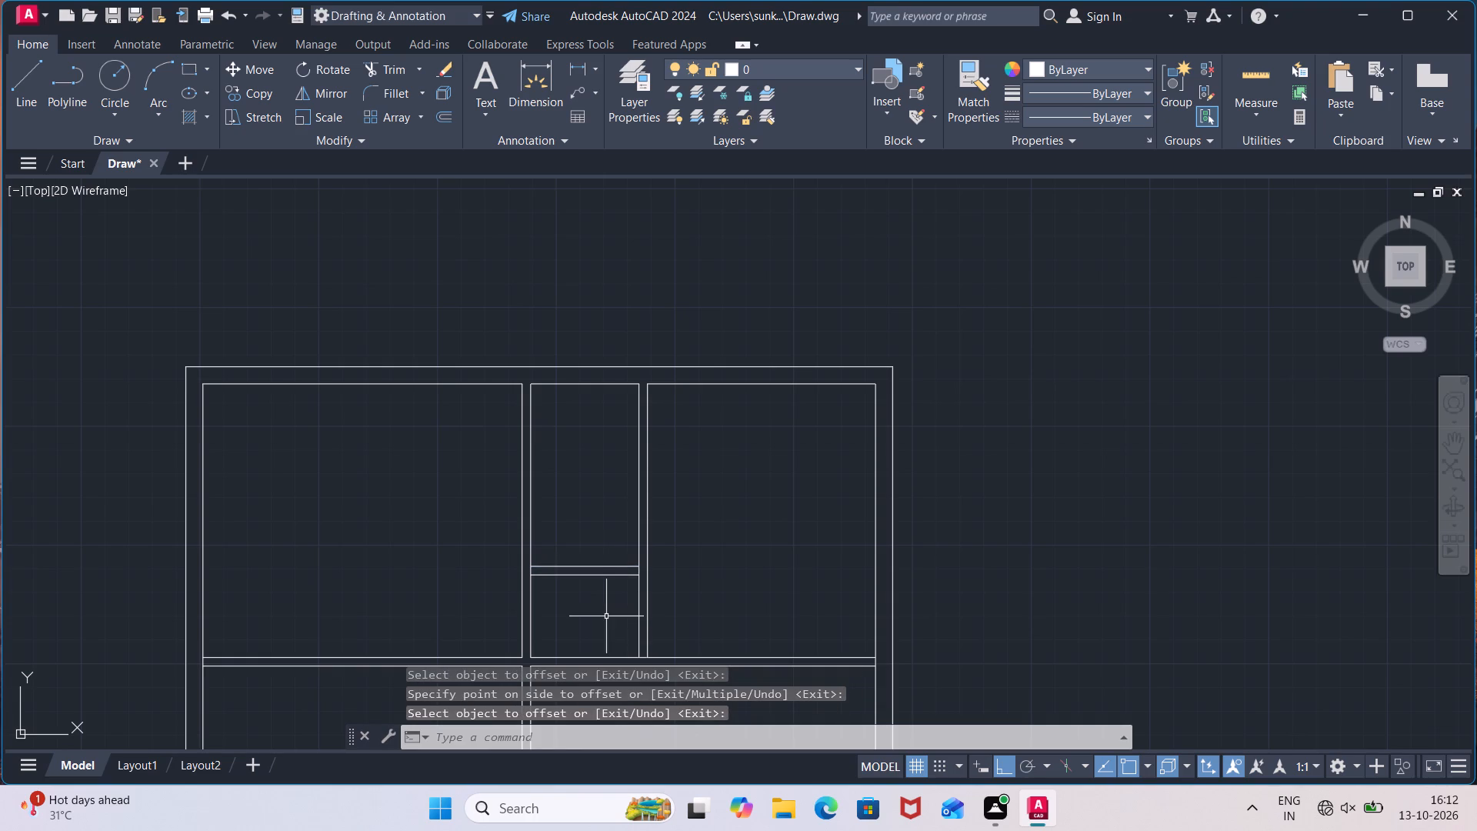
pyautogui.press('Escape')
# Trim the inner lines of both vertical partitions between the two lines of the narrow room's cross partition.
pyautogui.write('tr')
pyautogui.press('Return')
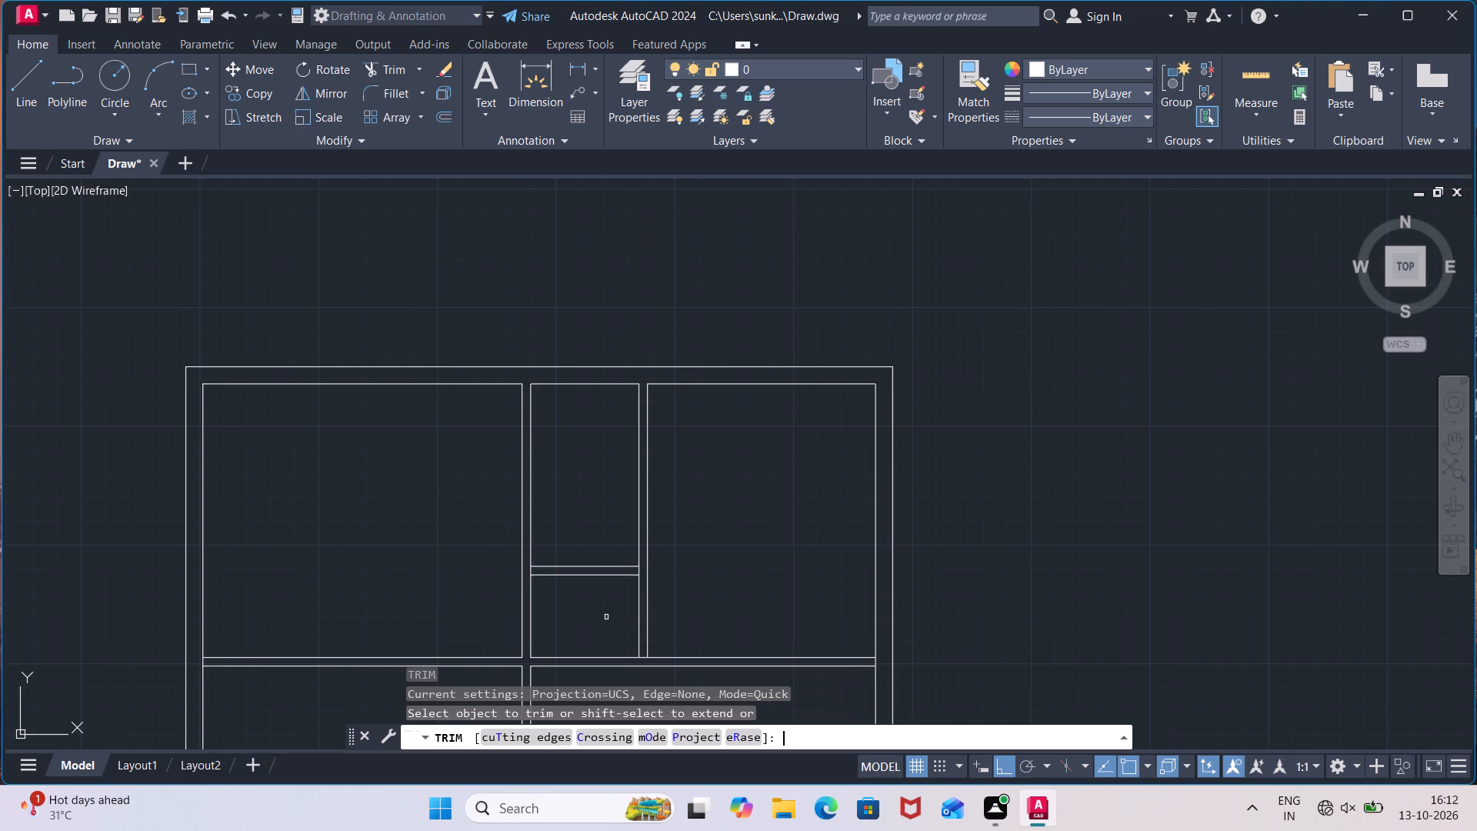
pyautogui.click(643, 574)
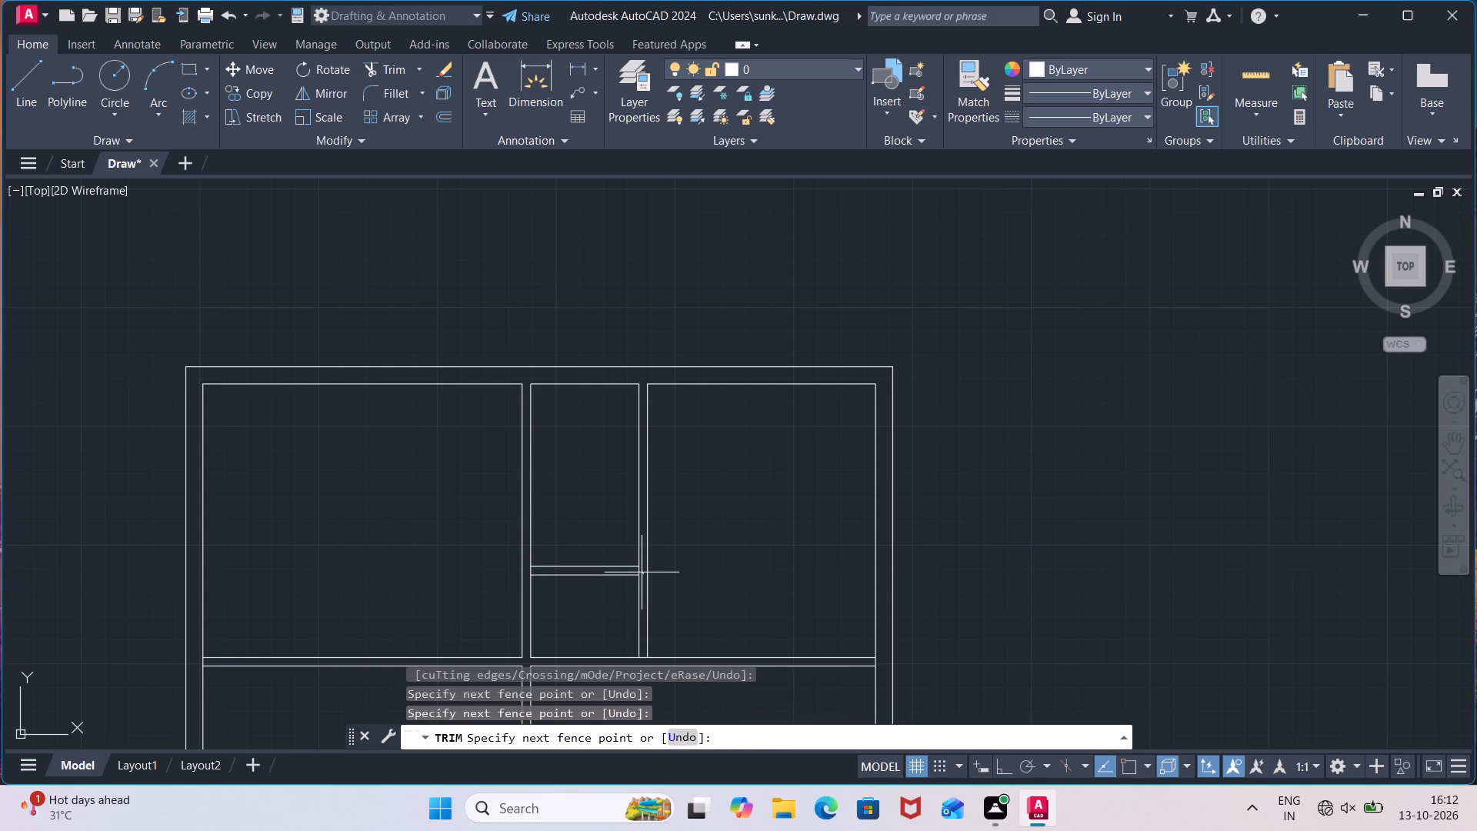
pyautogui.click(627, 572)
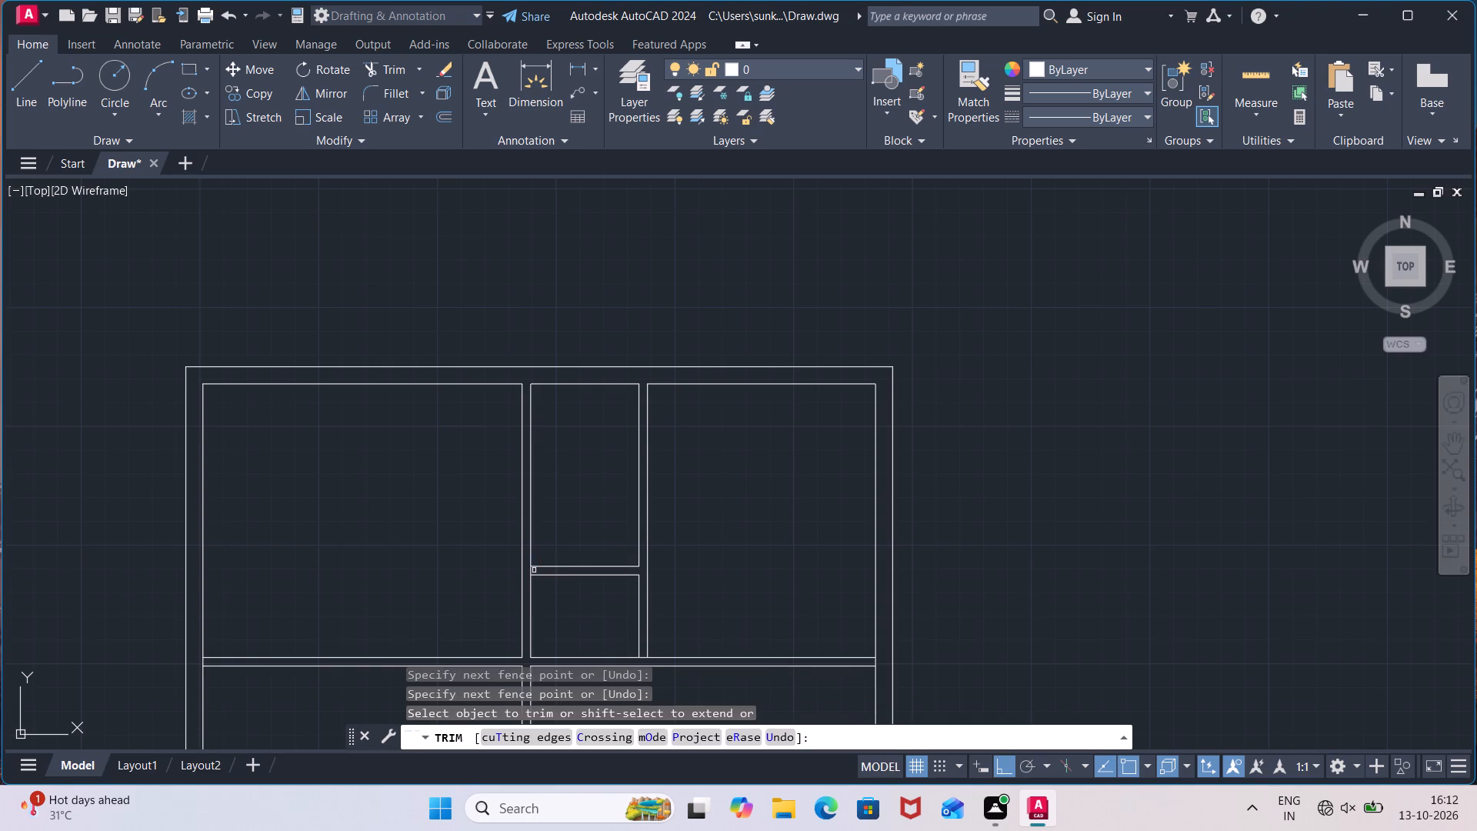
pyautogui.click(534, 570)
pyautogui.click(527, 570)
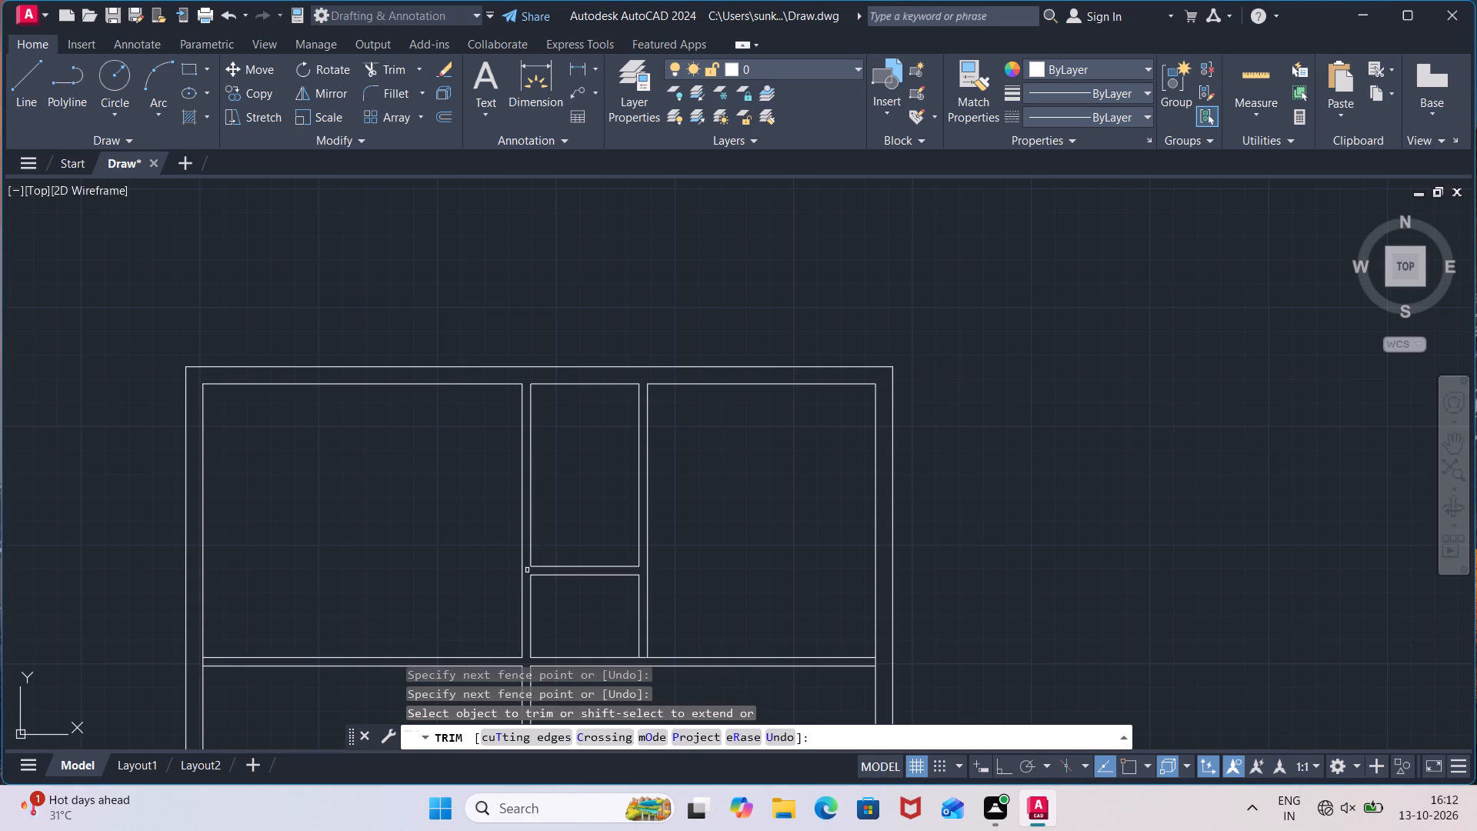
pyautogui.press('Escape')
pyautogui.press('Escape')
pyautogui.press('Escape')
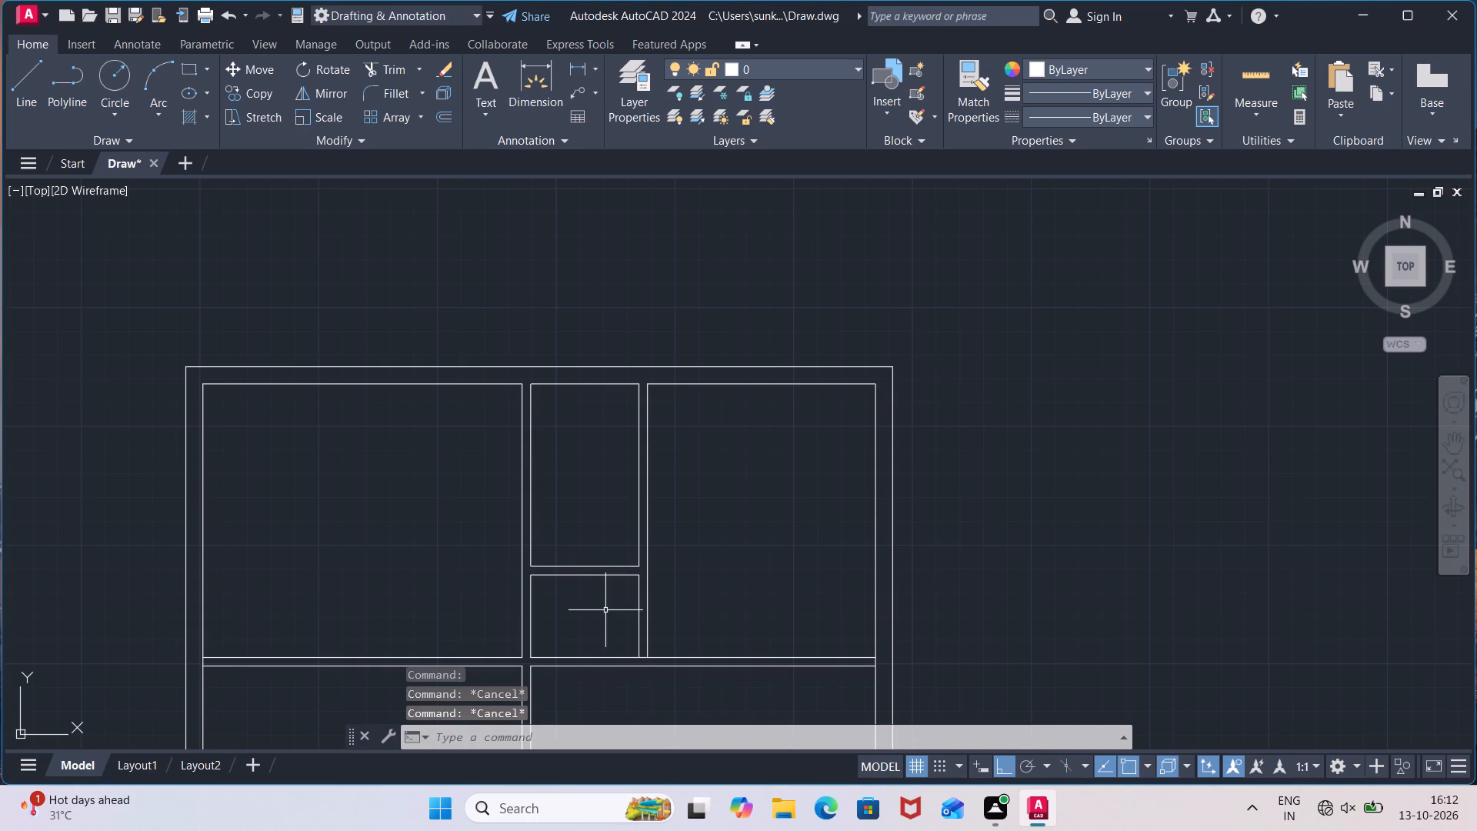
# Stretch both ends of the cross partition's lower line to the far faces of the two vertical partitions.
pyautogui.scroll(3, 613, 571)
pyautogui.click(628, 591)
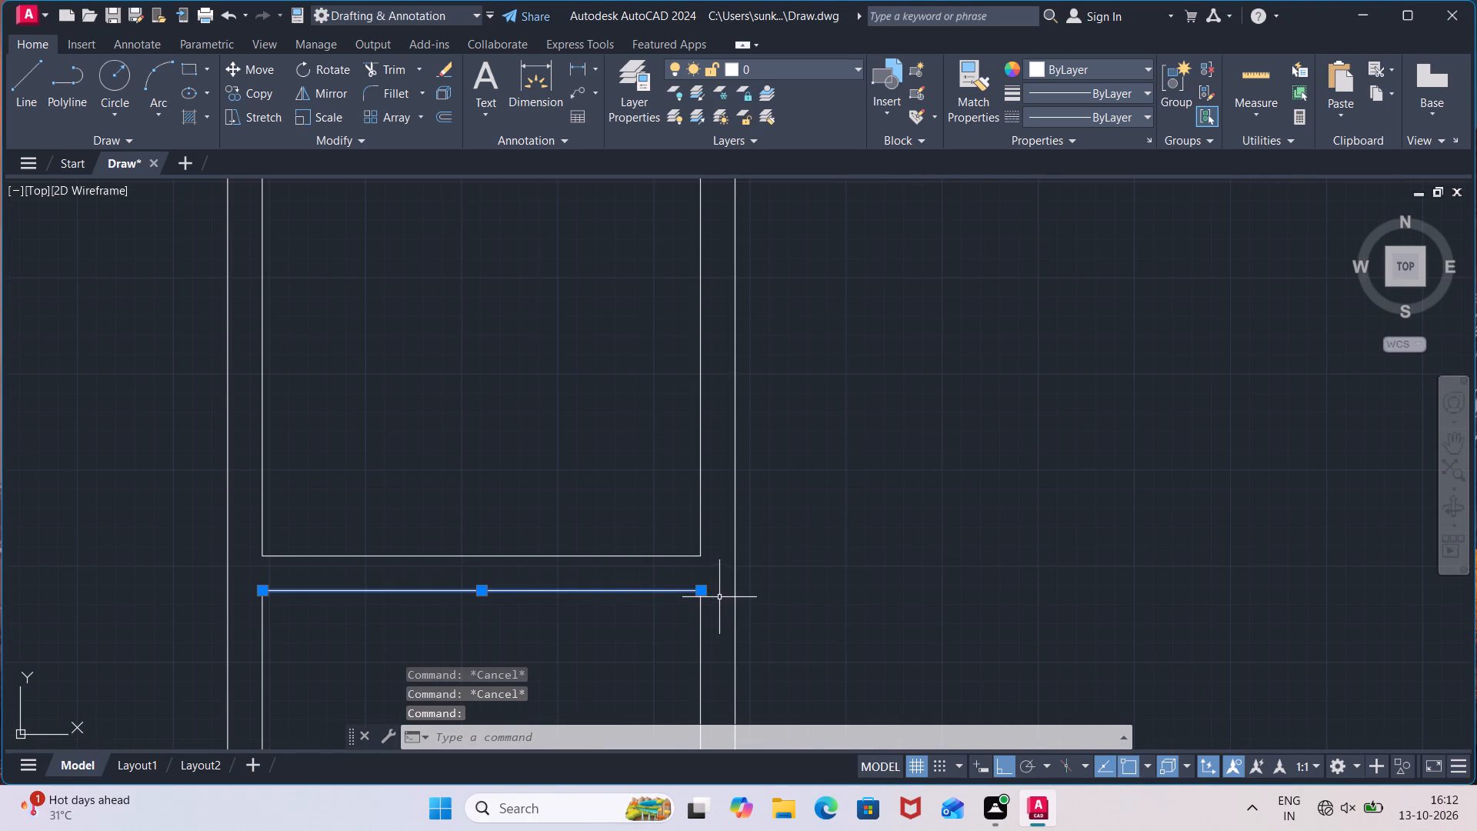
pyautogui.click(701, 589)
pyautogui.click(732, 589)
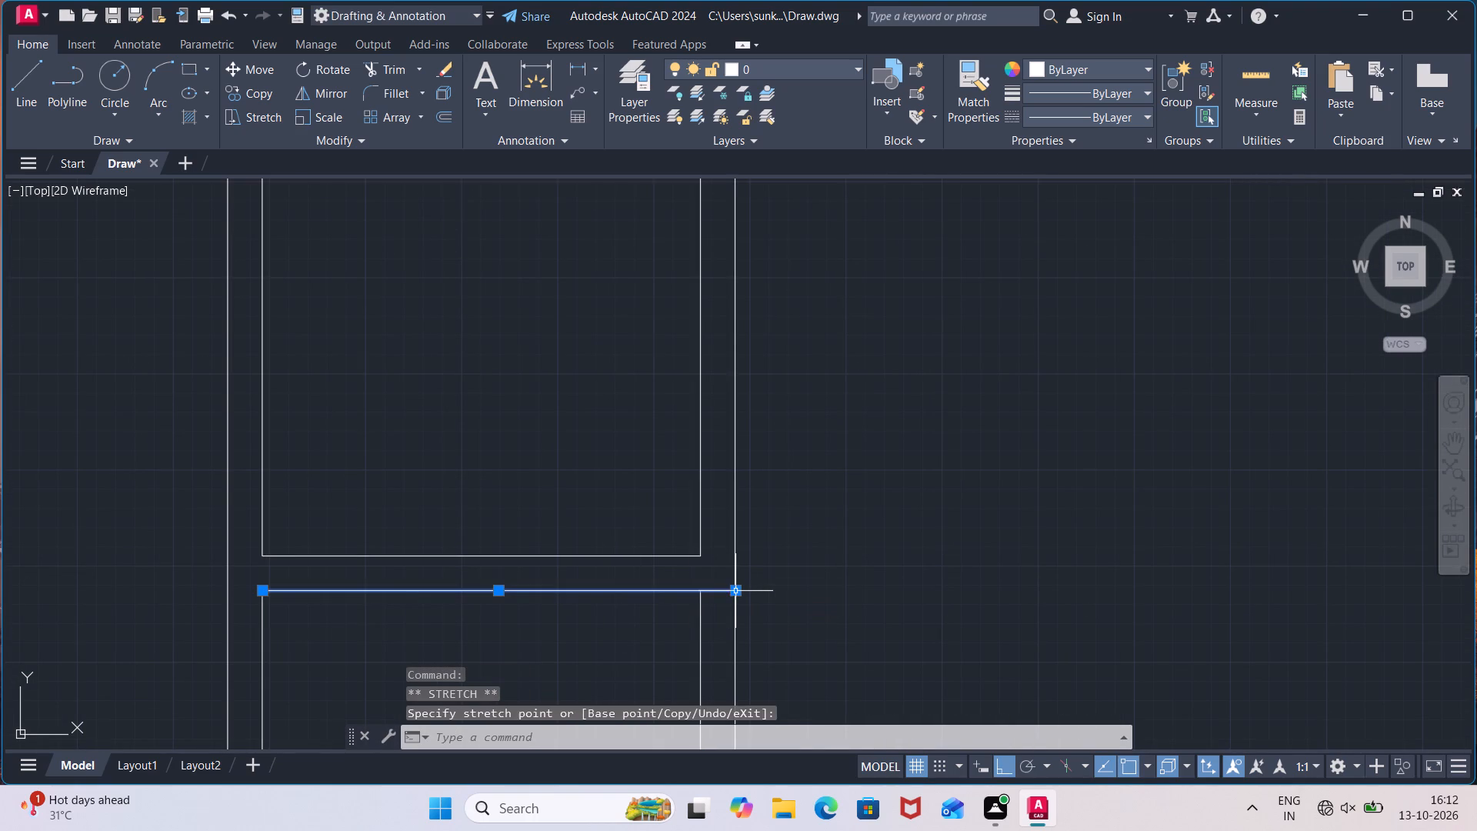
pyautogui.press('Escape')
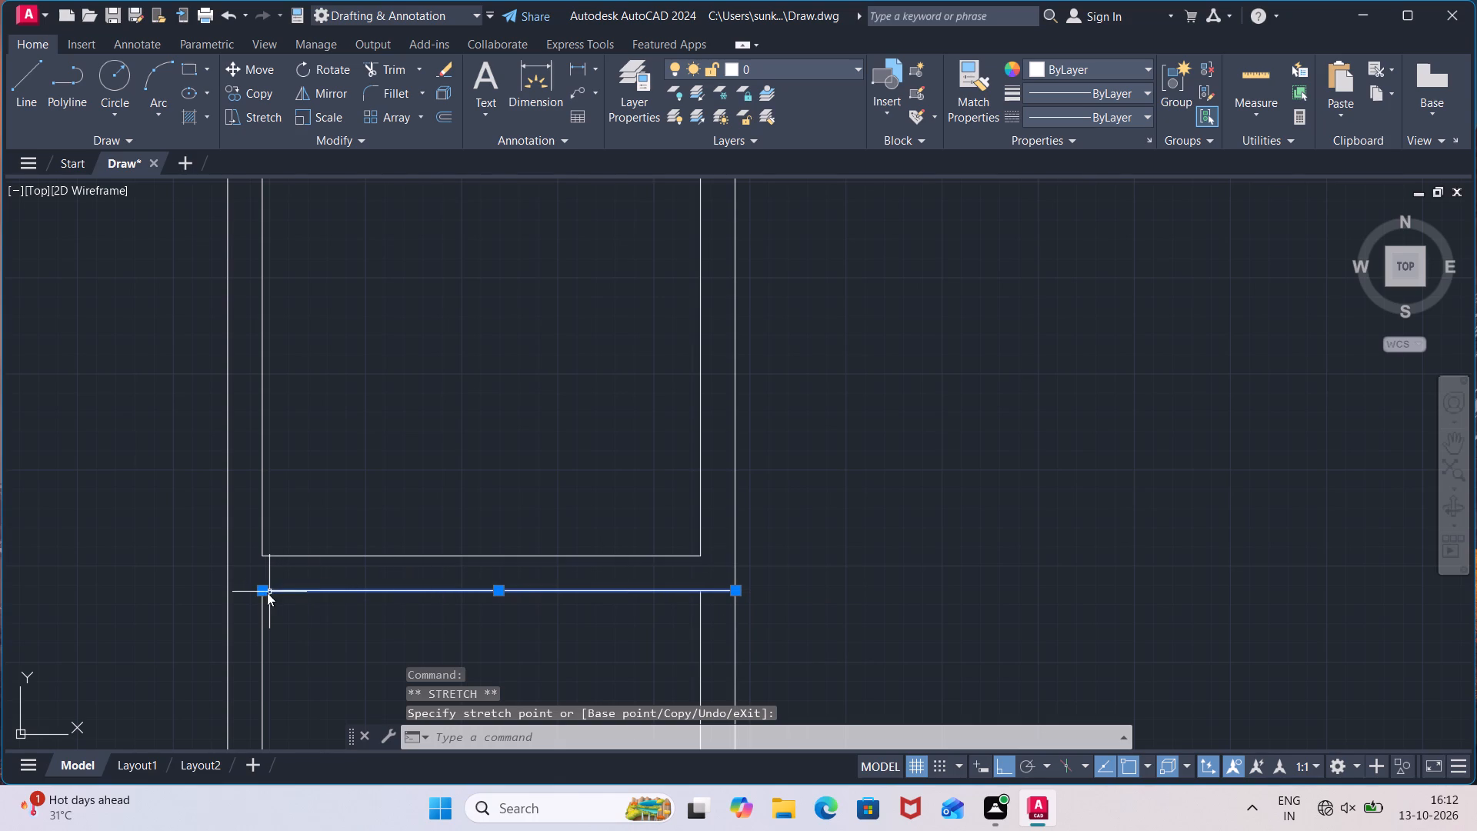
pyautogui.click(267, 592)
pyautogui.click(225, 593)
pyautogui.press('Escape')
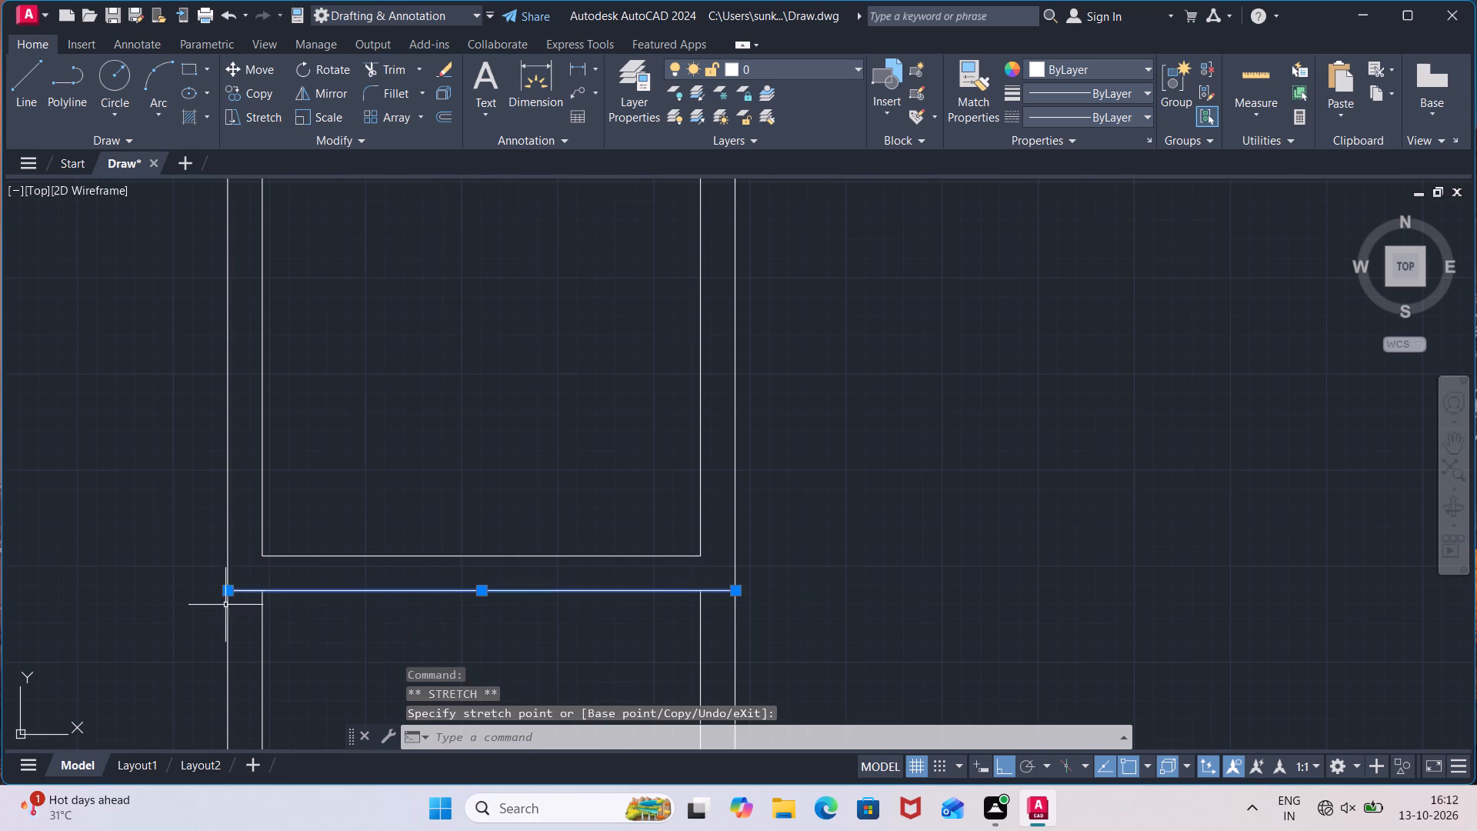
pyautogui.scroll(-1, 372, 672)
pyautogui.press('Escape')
# Stretch the two vertical lines below the cross partition down to the lower line of the horizontal partition.
pyautogui.moveTo(416, 622); pyautogui.dragTo(398, 308, button='middle')
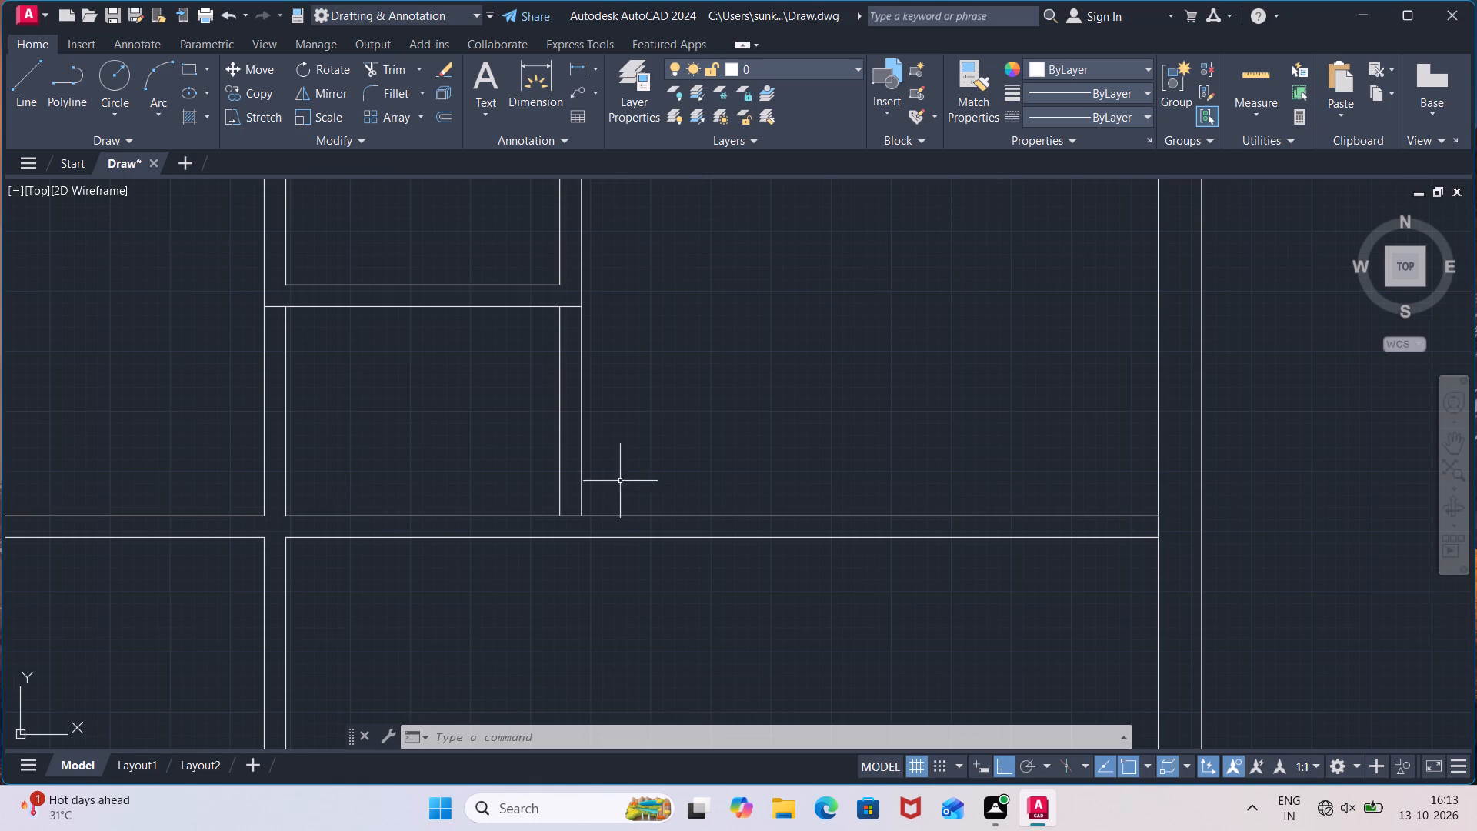
pyautogui.click(558, 486)
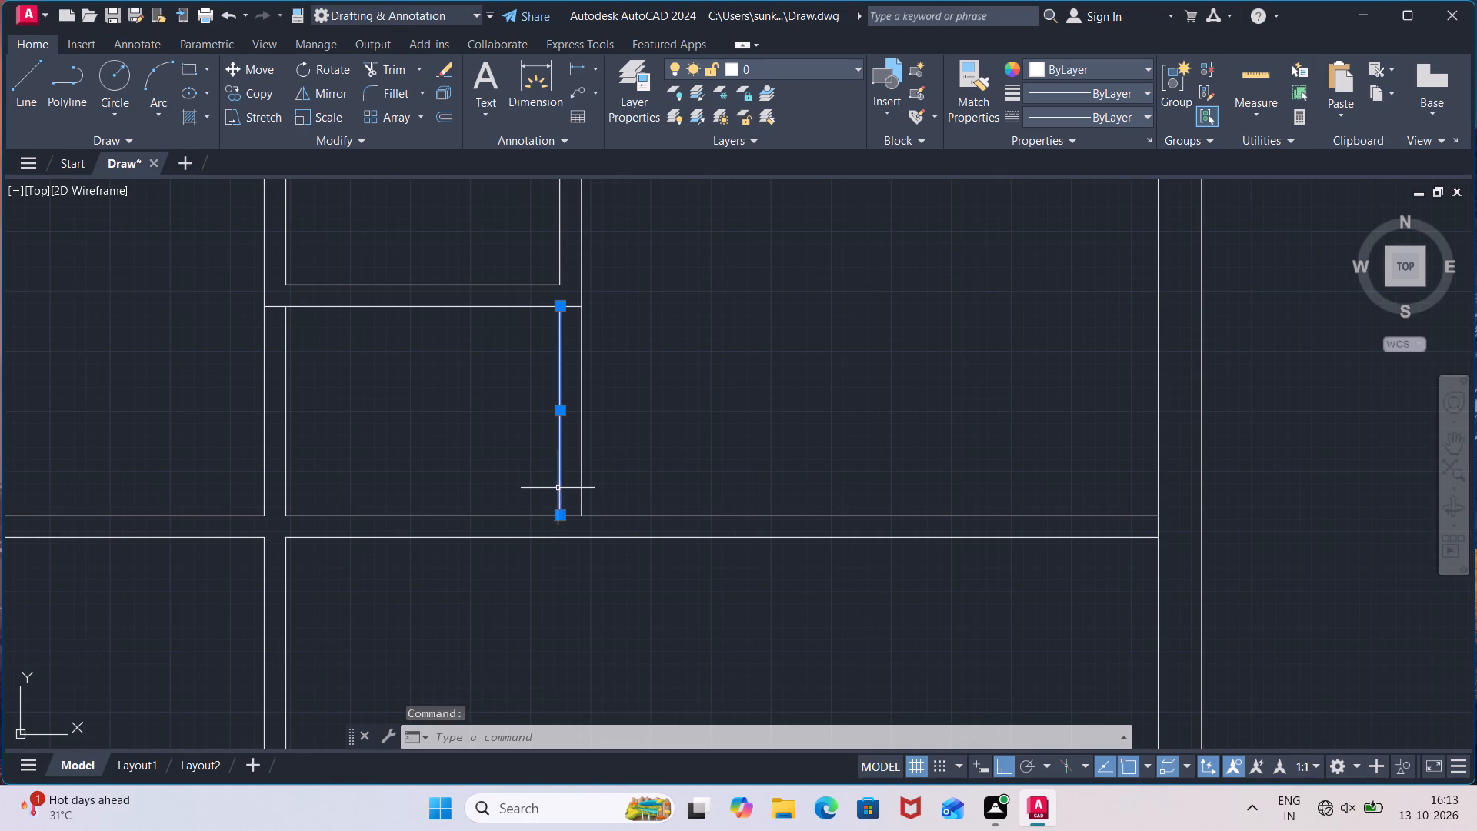
pyautogui.click(559, 516)
pyautogui.click(559, 534)
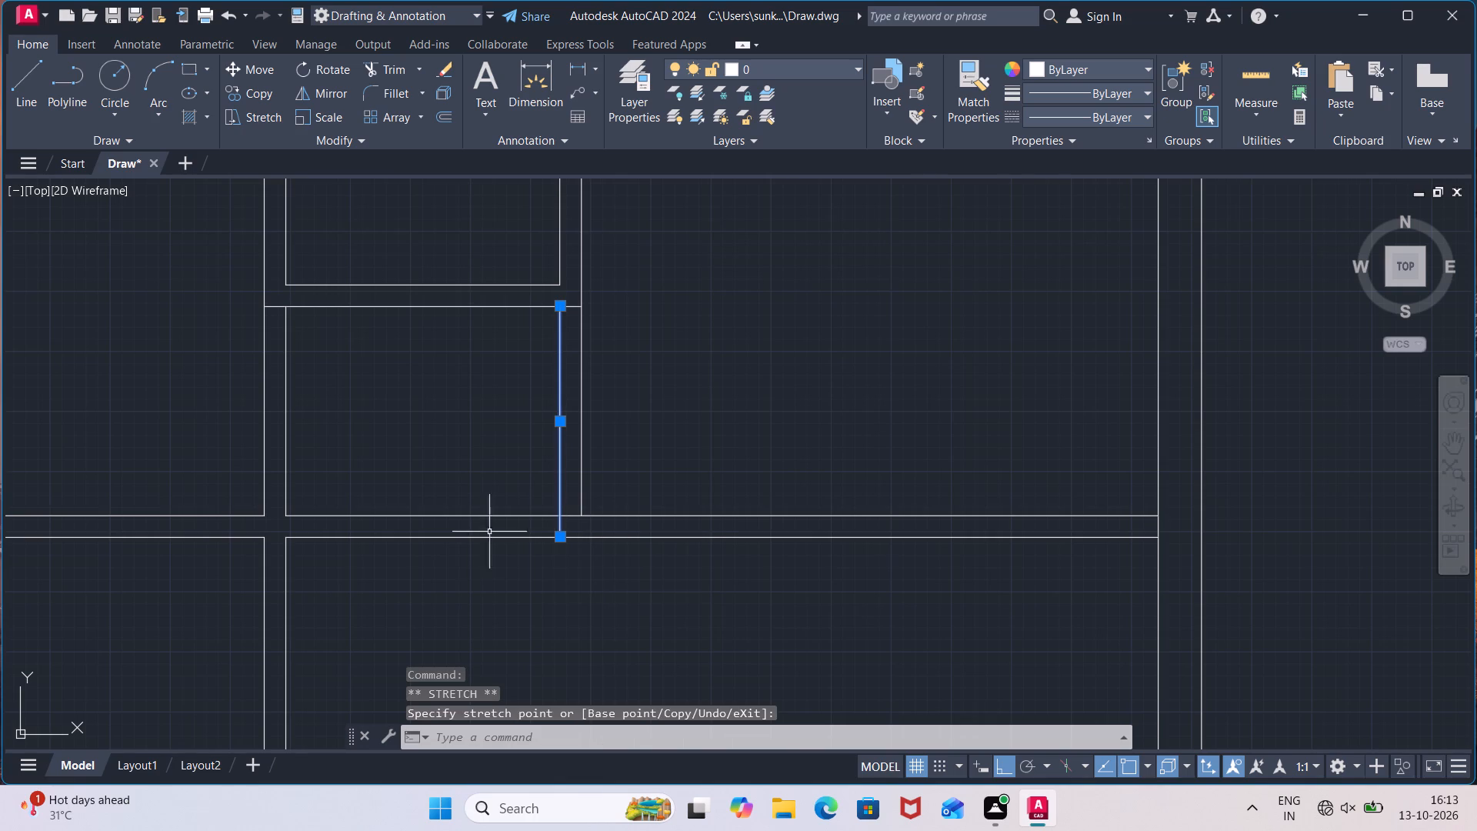
pyautogui.click(286, 496)
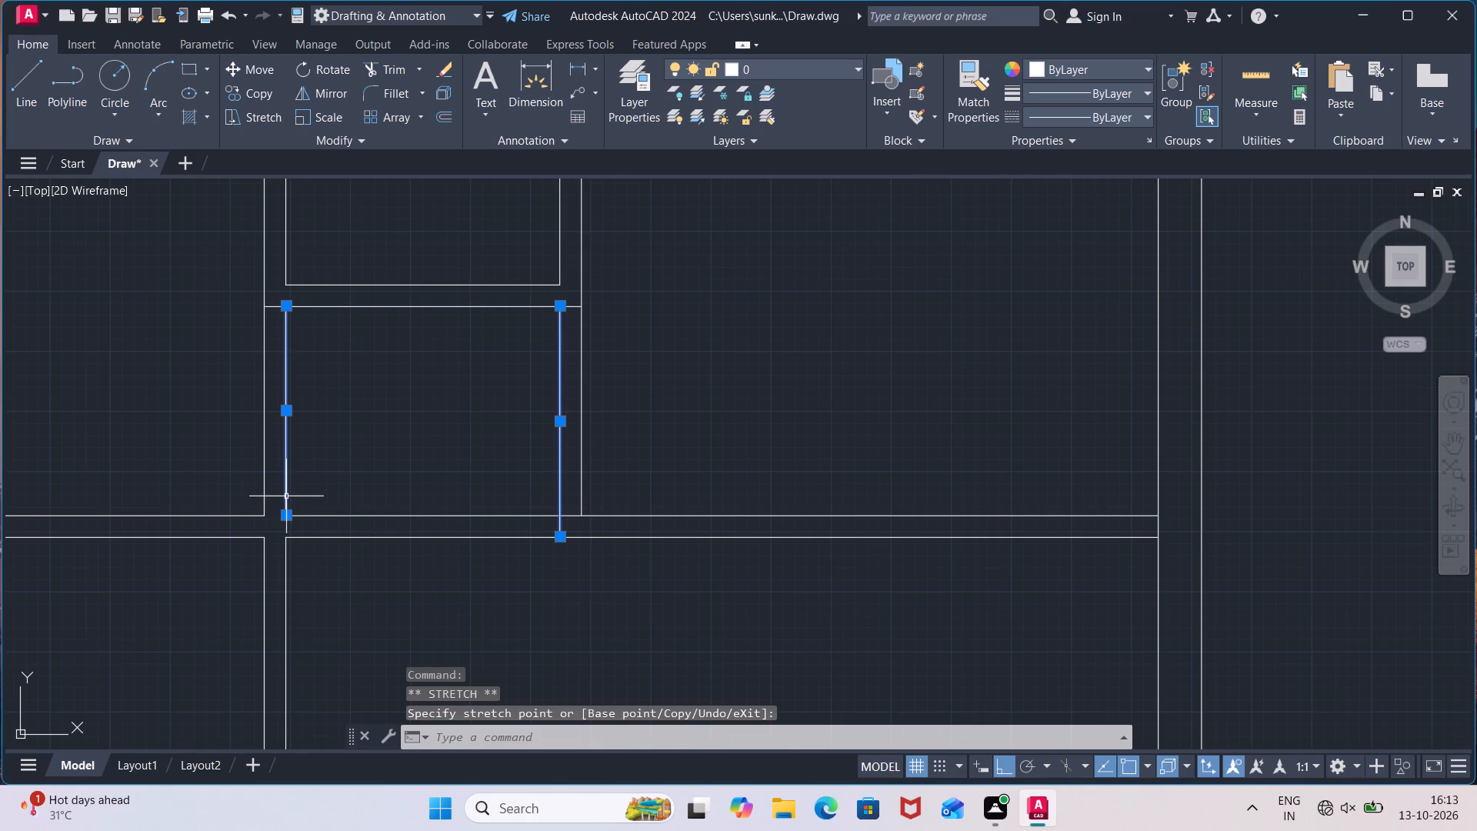
pyautogui.click(288, 514)
pyautogui.click(286, 542)
pyautogui.press('Escape')
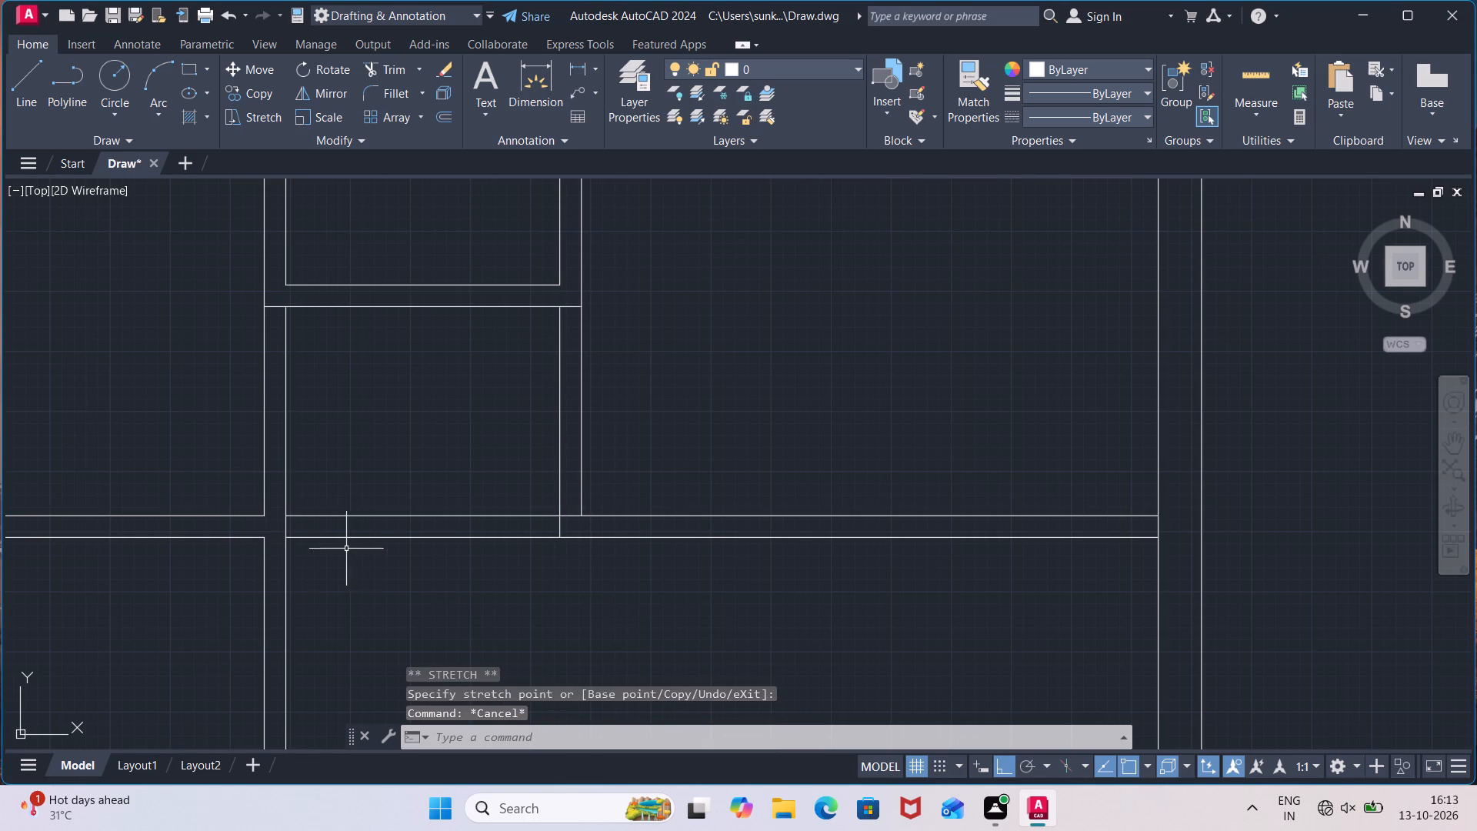
# Trim away both lines of the horizontal partition between the two vertical partitions to open the space below the cross partition.
pyautogui.write('tr')
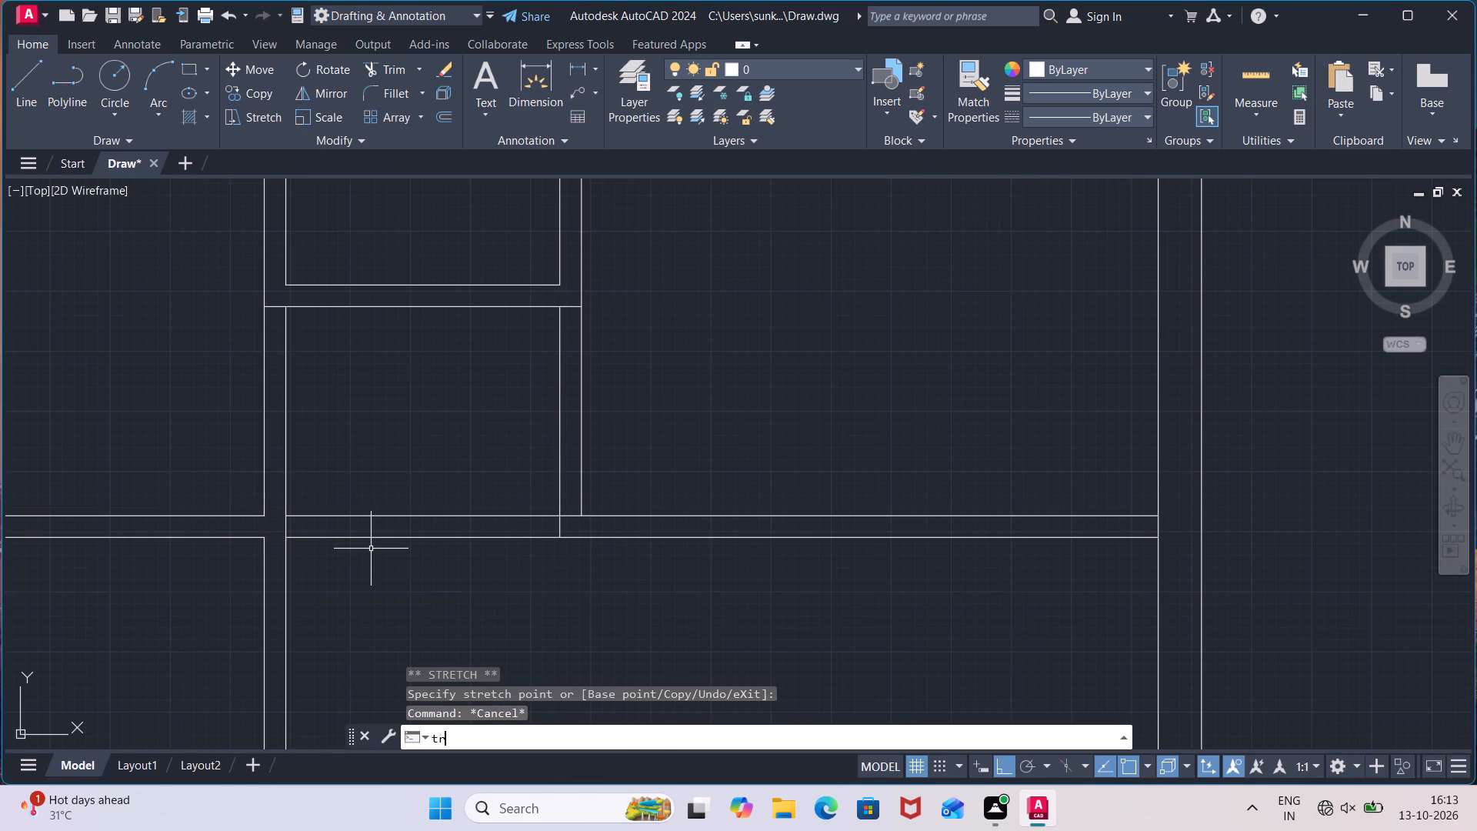
pyautogui.press('Return')
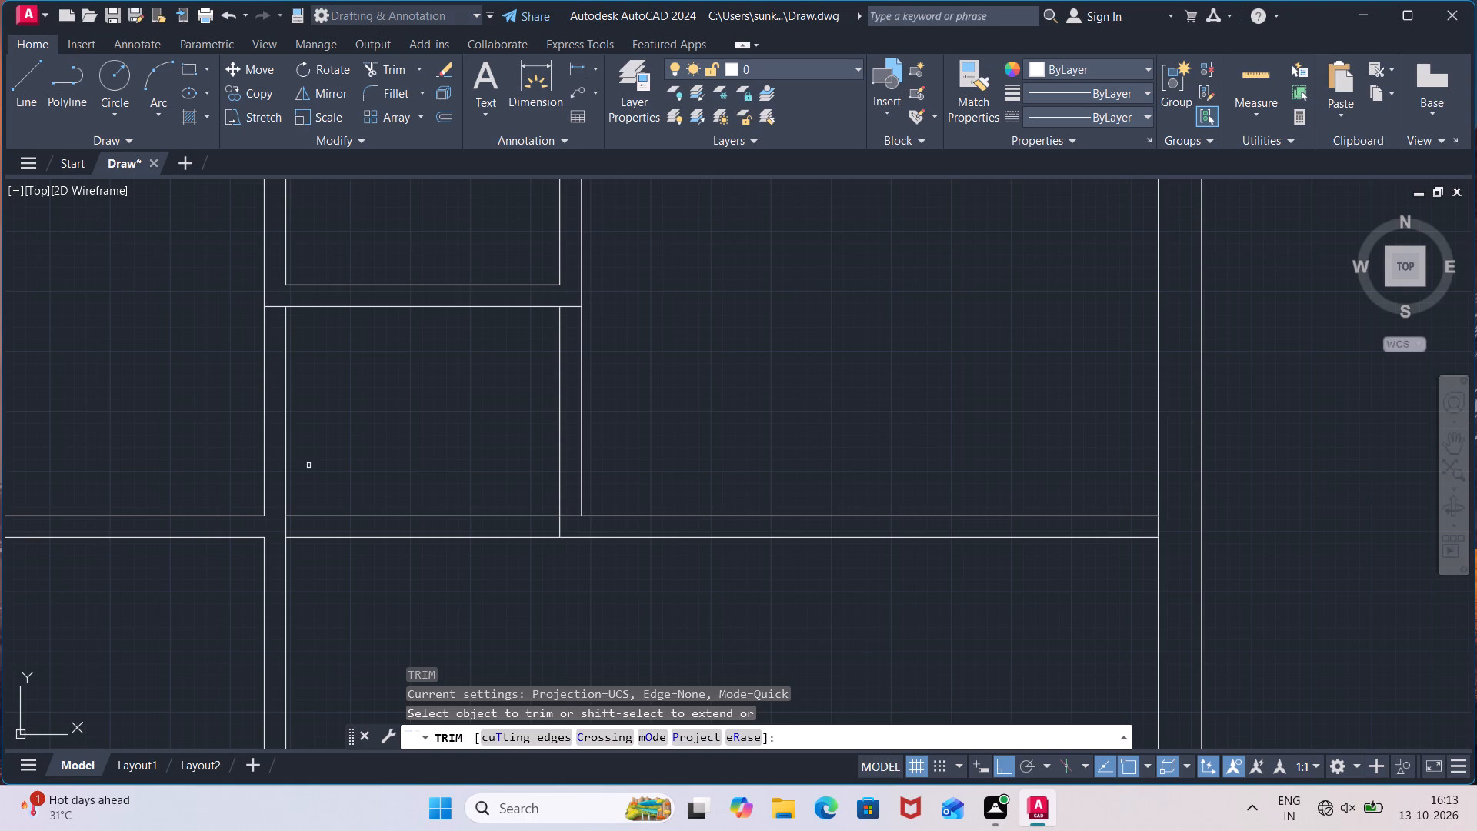
pyautogui.click(347, 477)
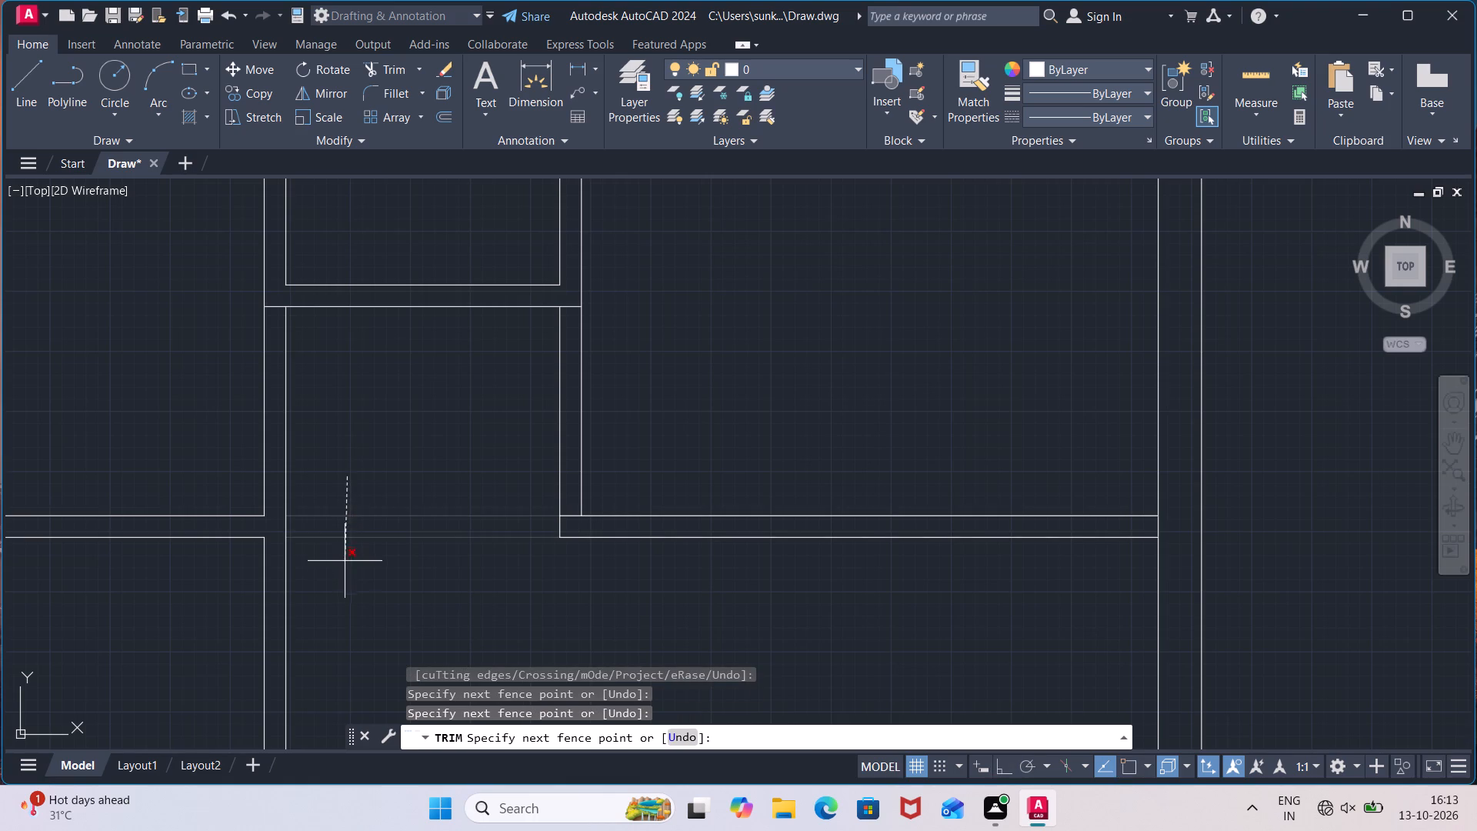
pyautogui.click(345, 573)
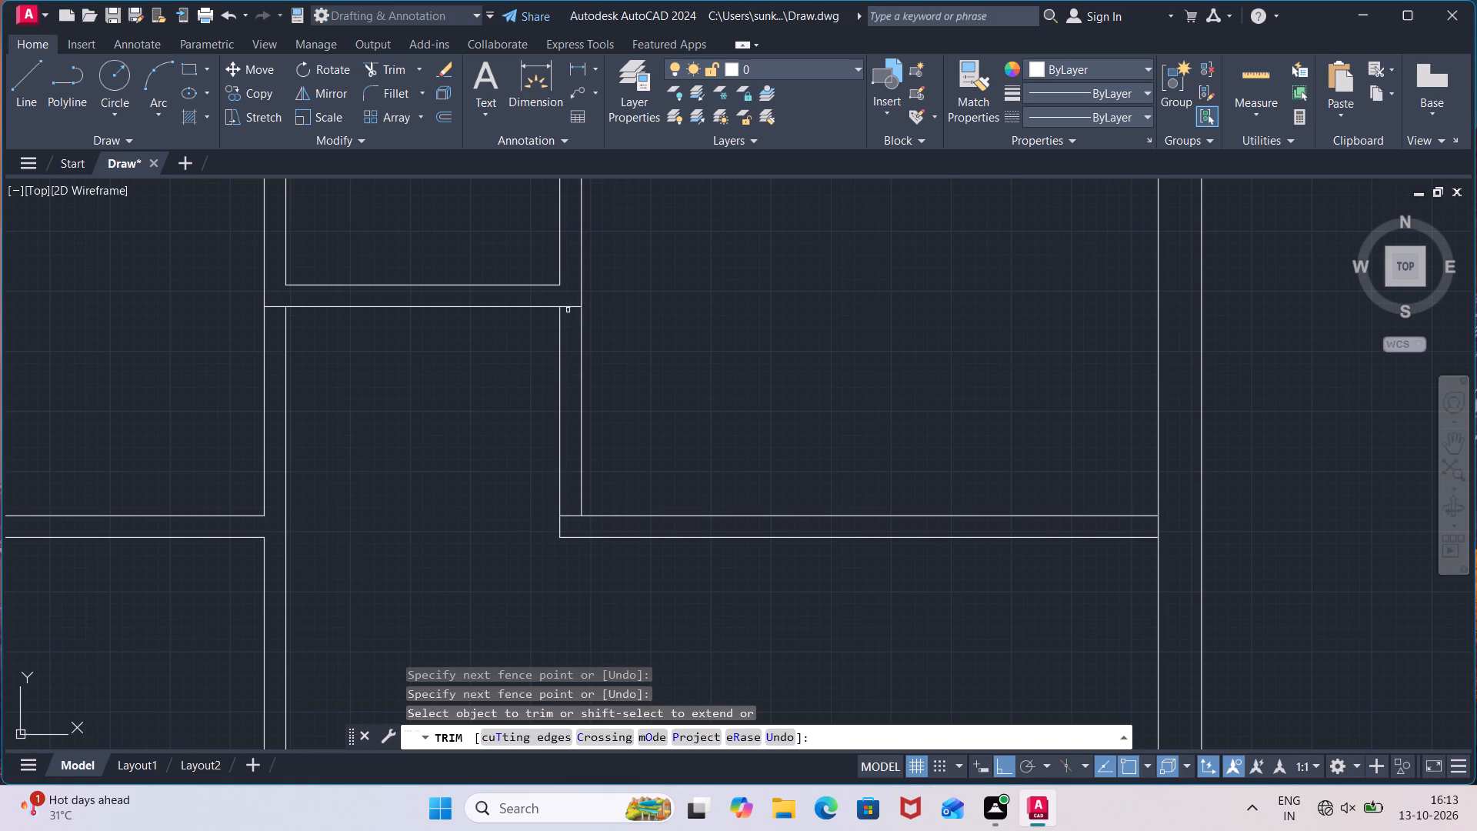
# Trim the cross partition line's overhanging ends and the leftover line inside the corner of the top-right room's partitions.
pyautogui.click(566, 305)
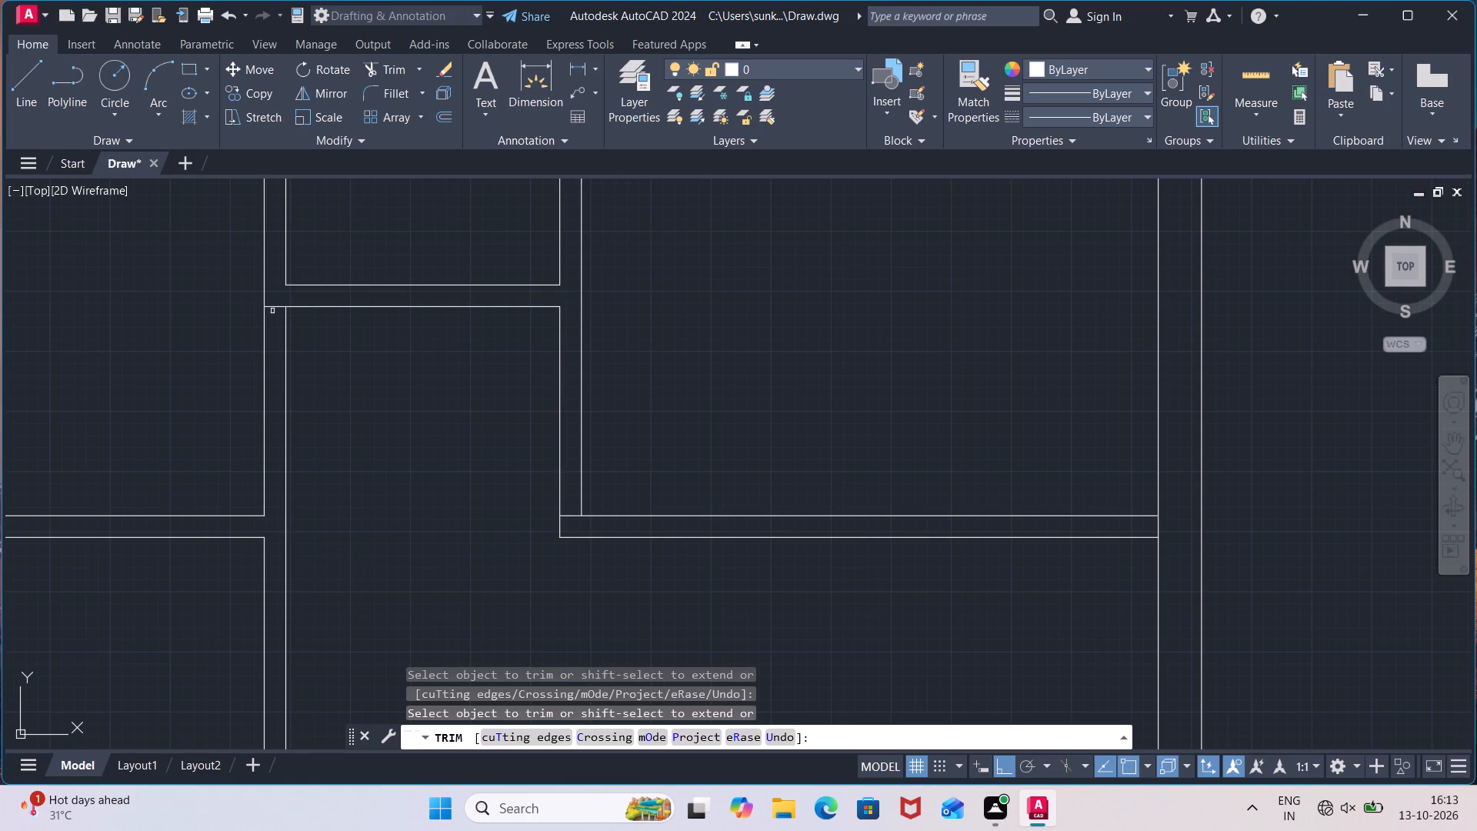
pyautogui.click(273, 311)
pyautogui.click(276, 293)
pyautogui.scroll(-2, 348, 395)
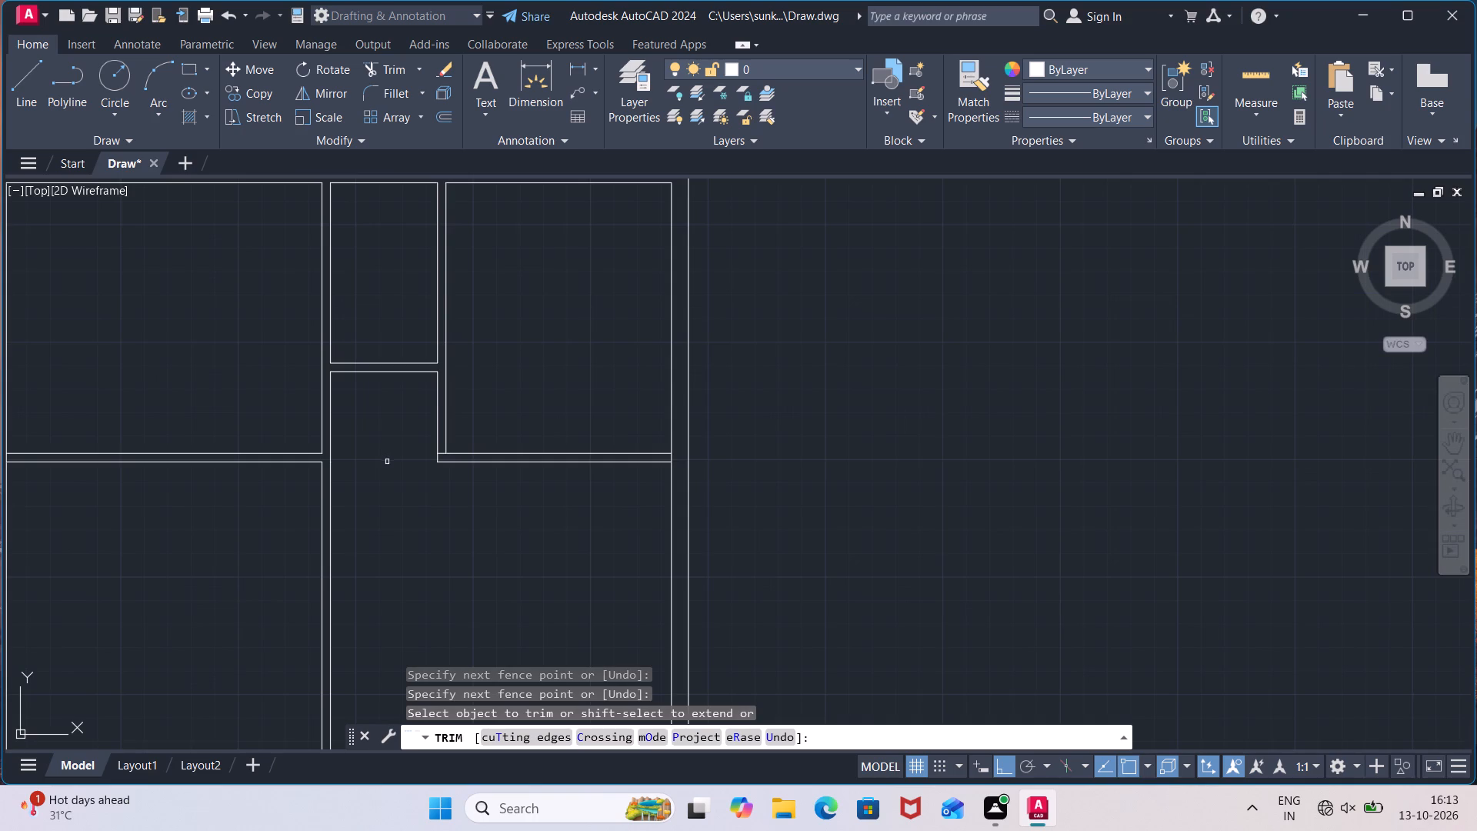
pyautogui.moveTo(387, 462); pyautogui.dragTo(328, 519, button='middle')
pyautogui.scroll(3, 358, 516)
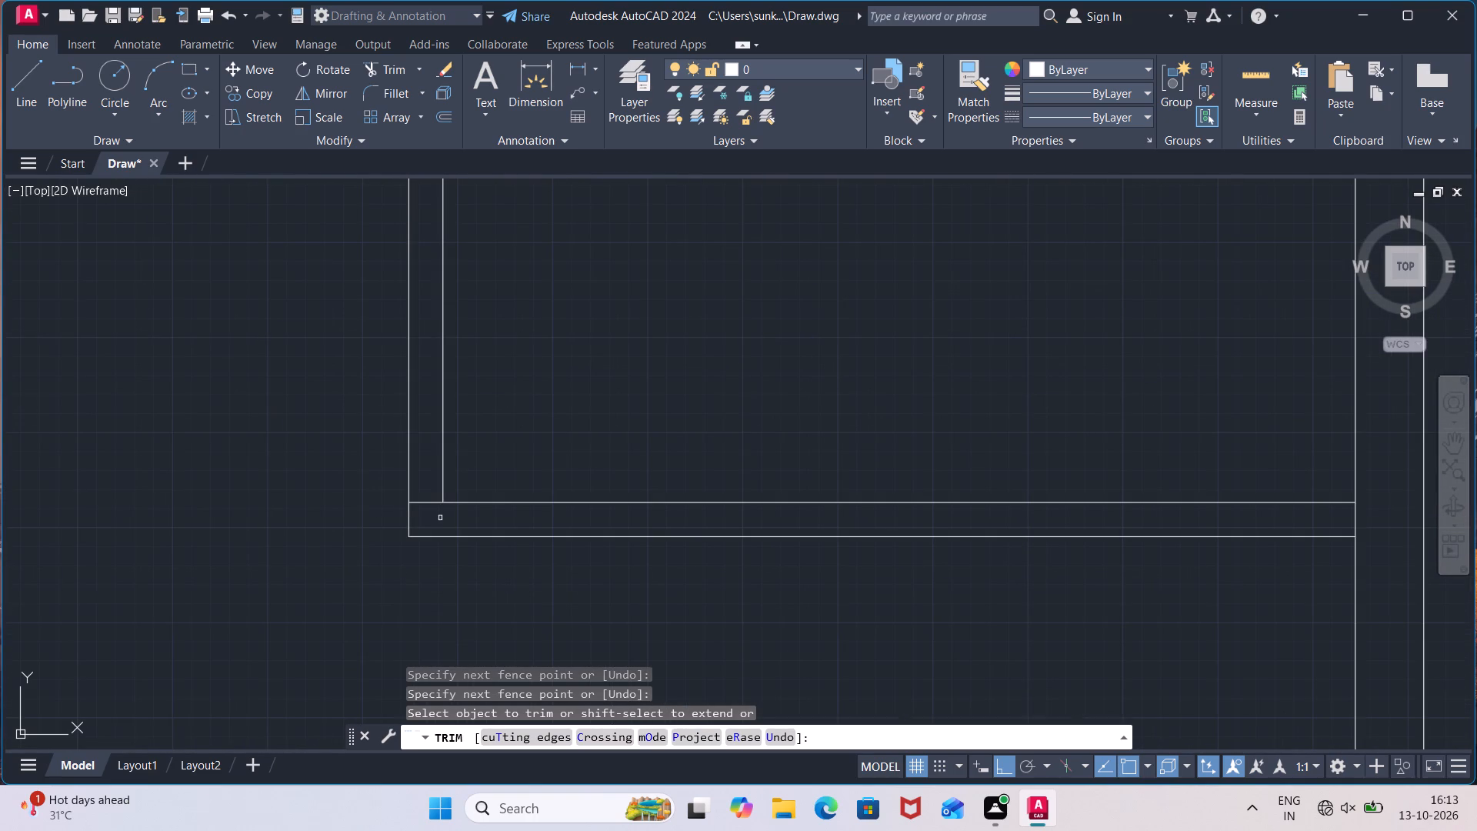
pyautogui.click(434, 517)
pyautogui.click(435, 462)
pyautogui.scroll(-2, 682, 445)
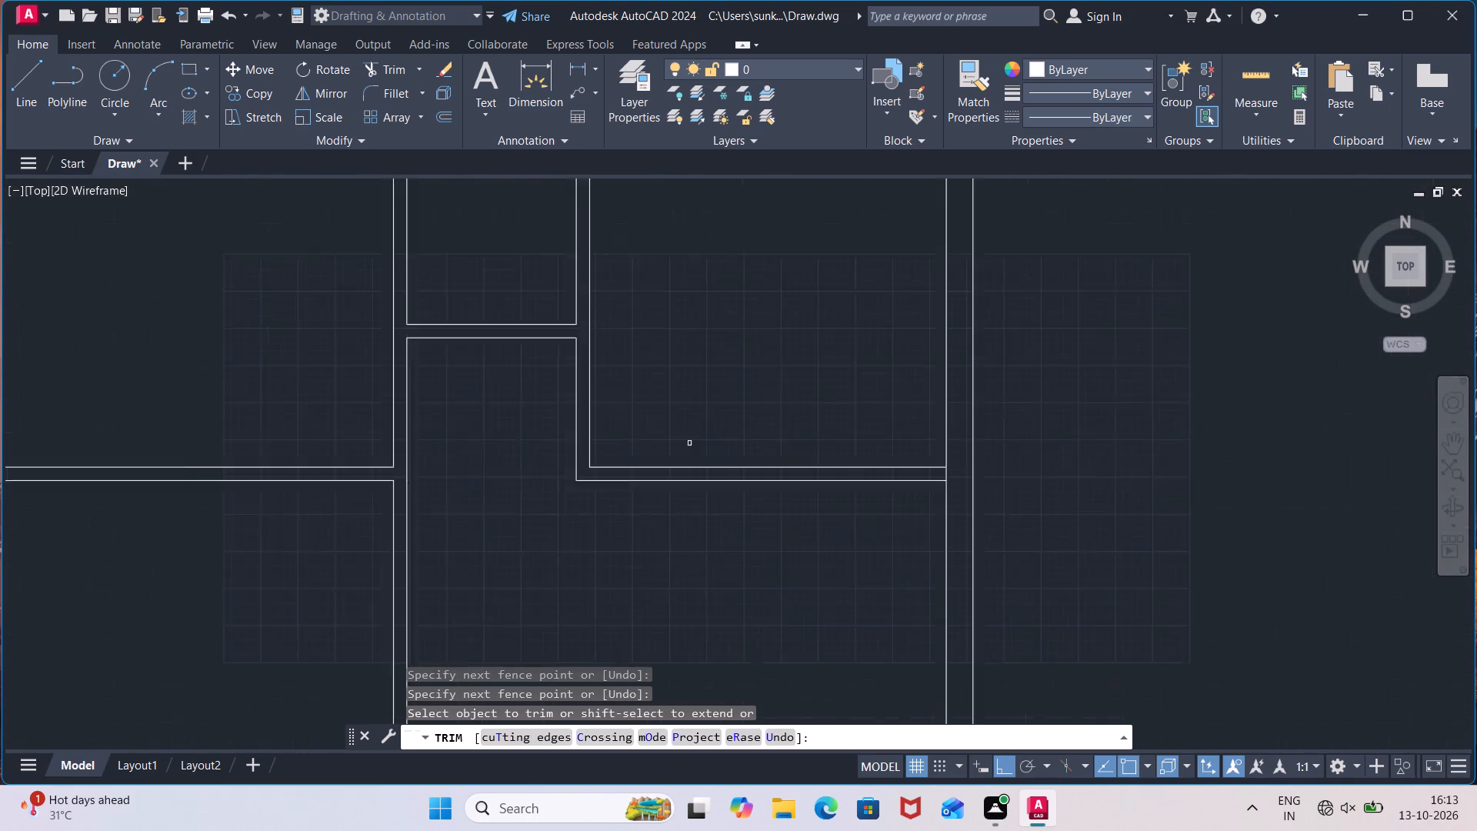
pyautogui.scroll(-2, 698, 442)
pyautogui.moveTo(683, 535); pyautogui.dragTo(912, 441, button='middle')
pyautogui.press('Escape')
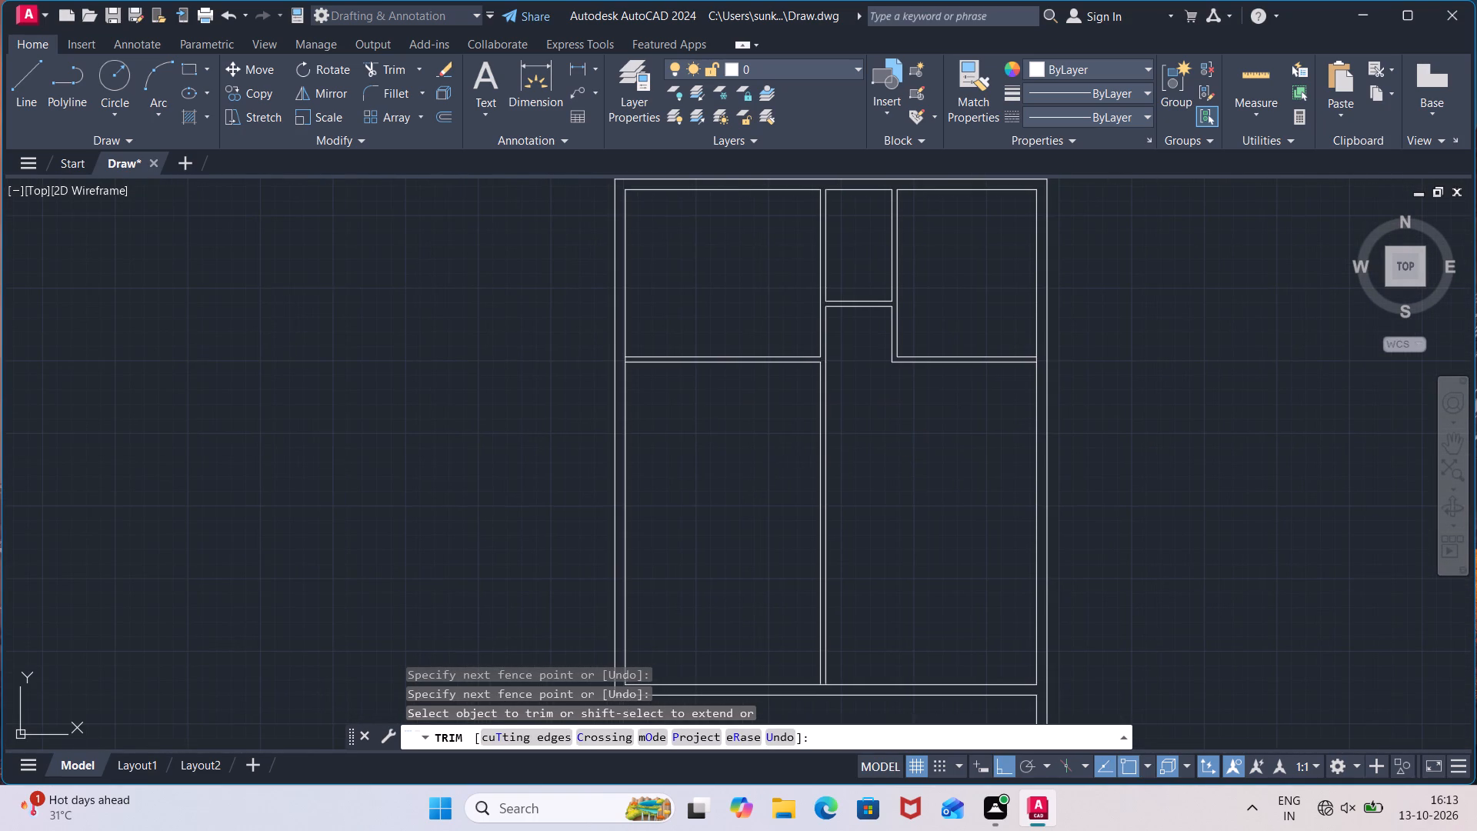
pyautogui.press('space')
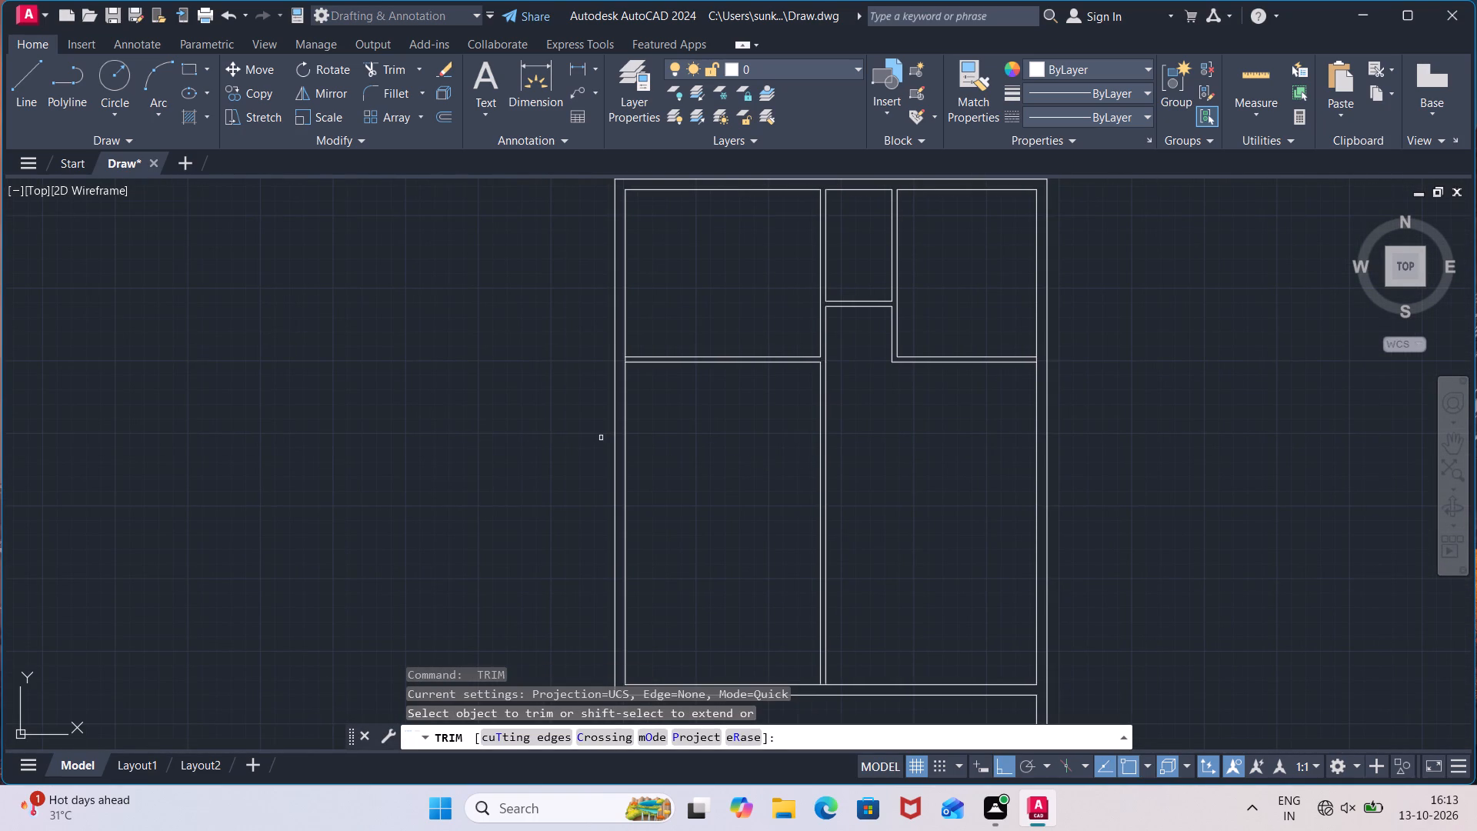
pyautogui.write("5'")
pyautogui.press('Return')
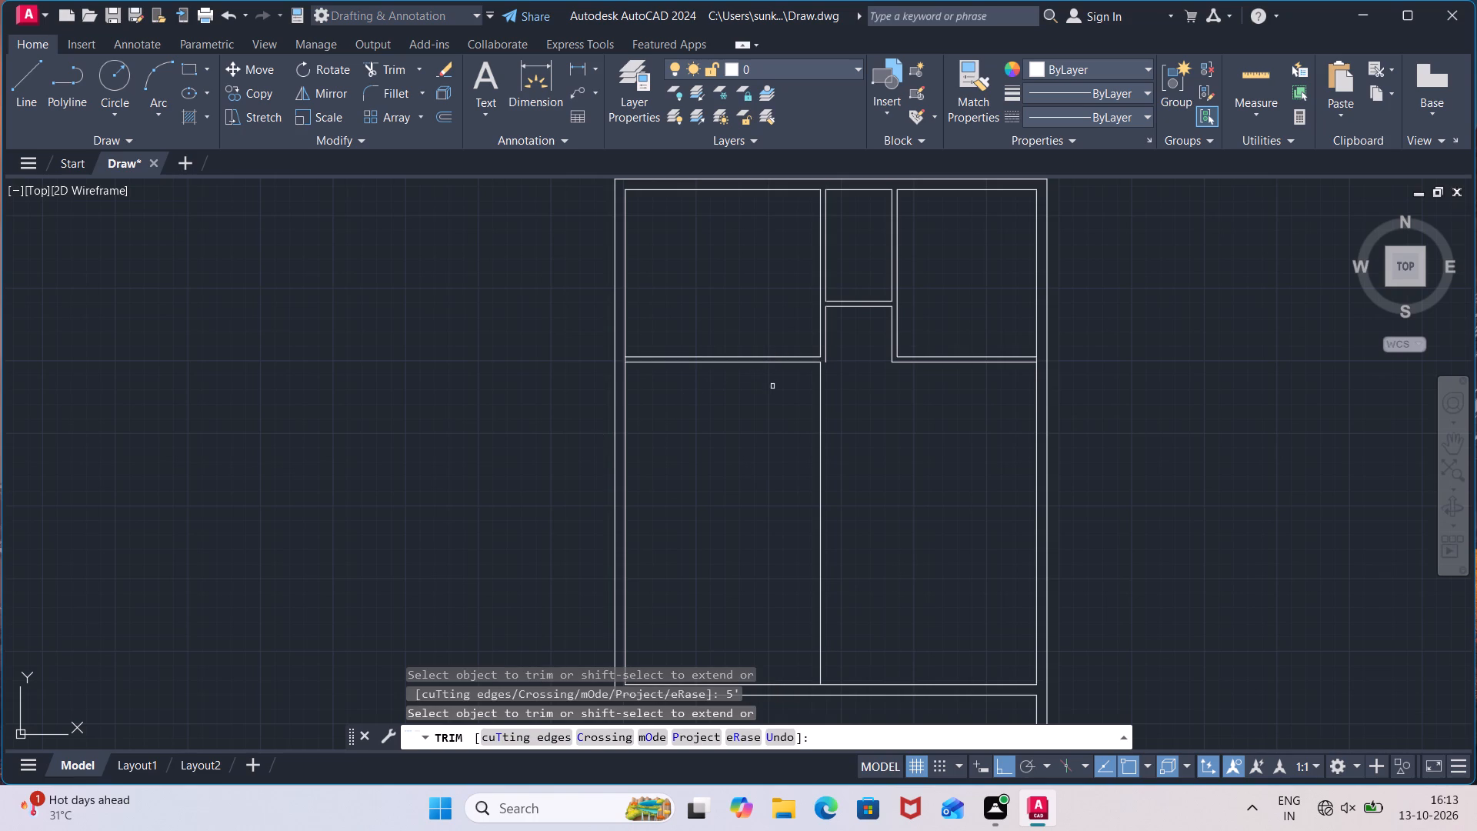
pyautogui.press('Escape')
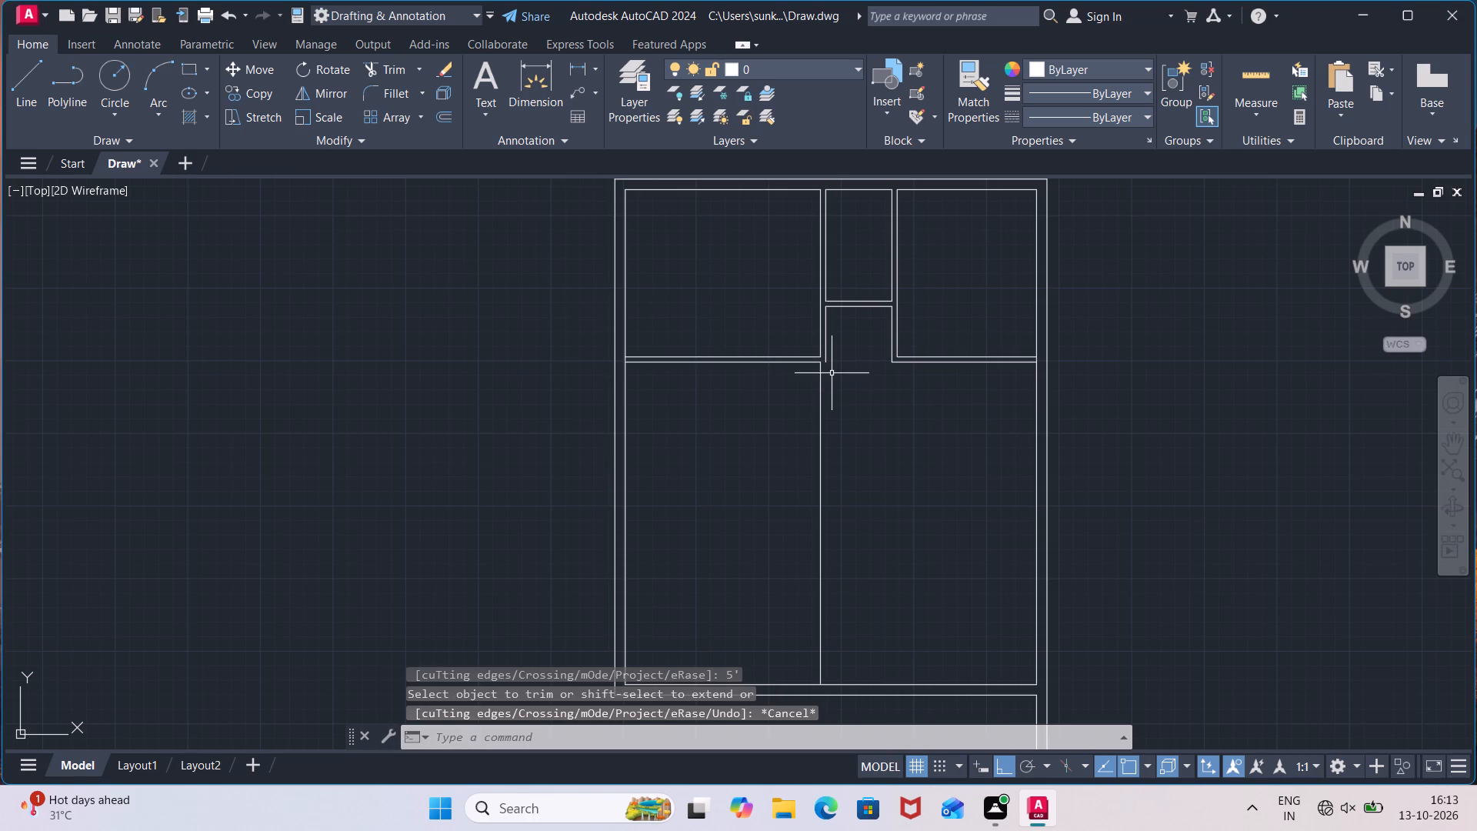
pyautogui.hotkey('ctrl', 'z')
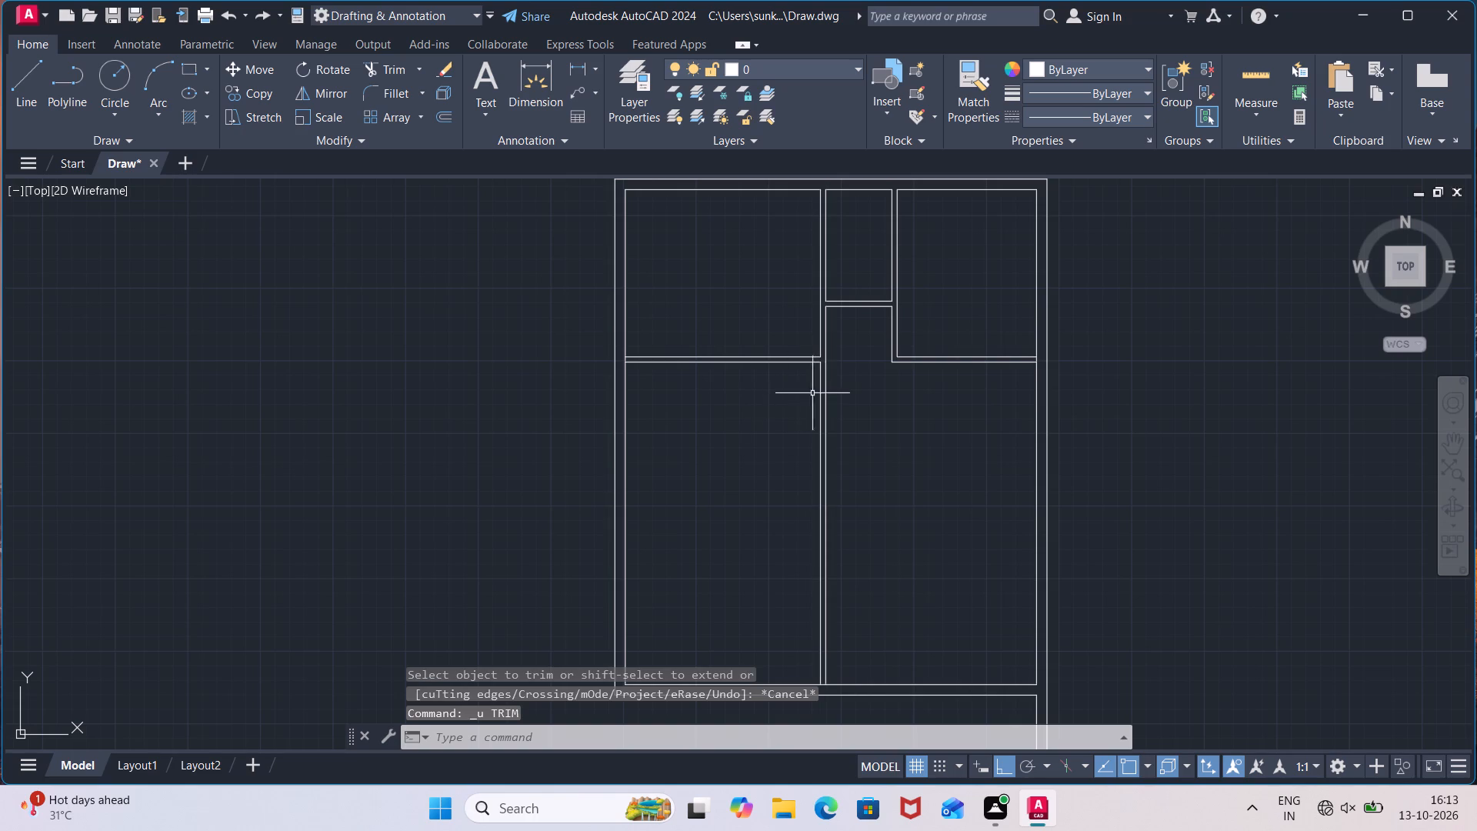
# Offset the lower line of the left-hand horizontal partition 5' downward.
pyautogui.scroll(-1, 753, 409)
pyautogui.scroll(2, 753, 409)
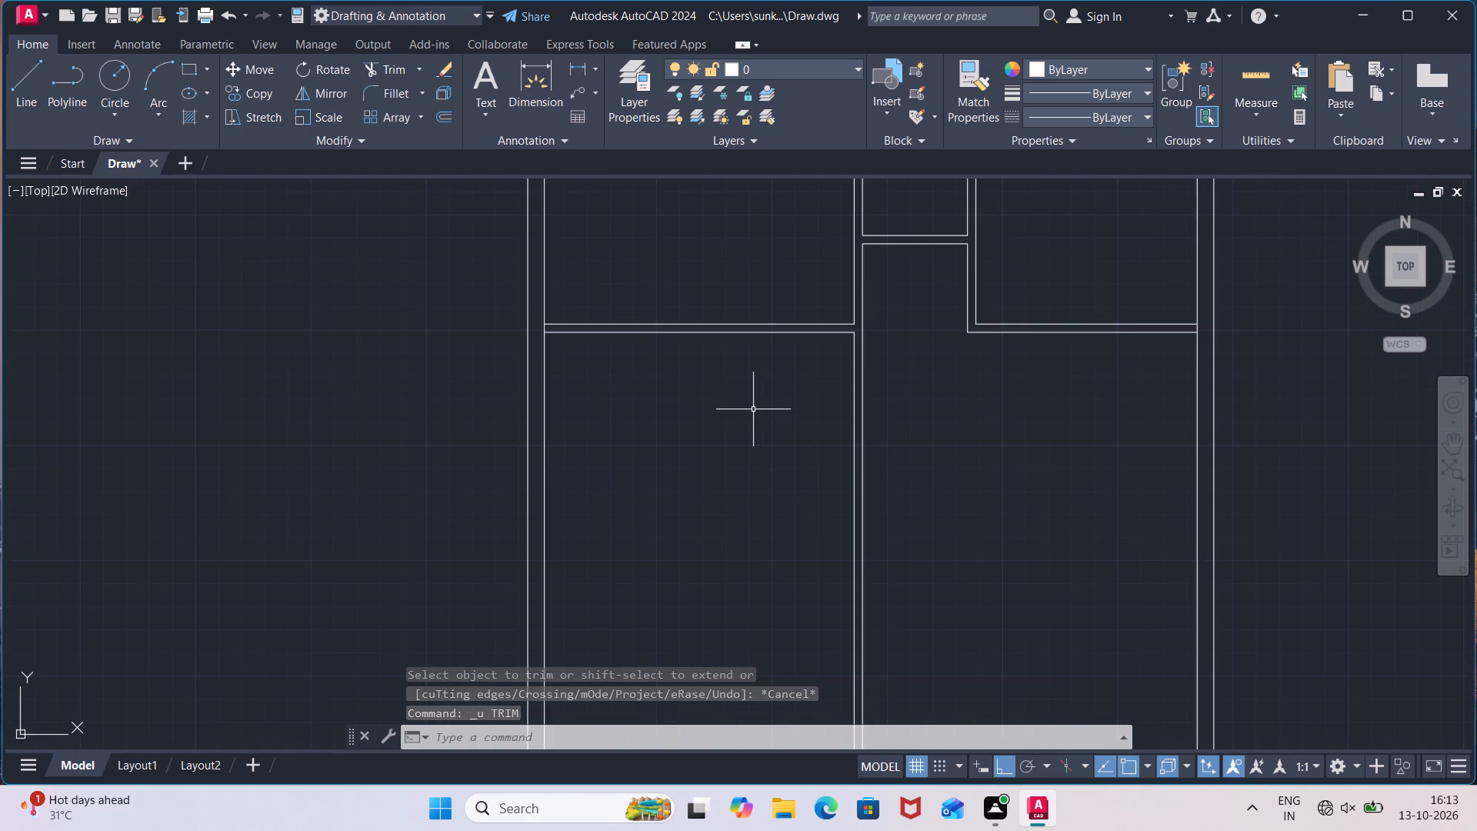
pyautogui.write('off')
pyautogui.press('Return')
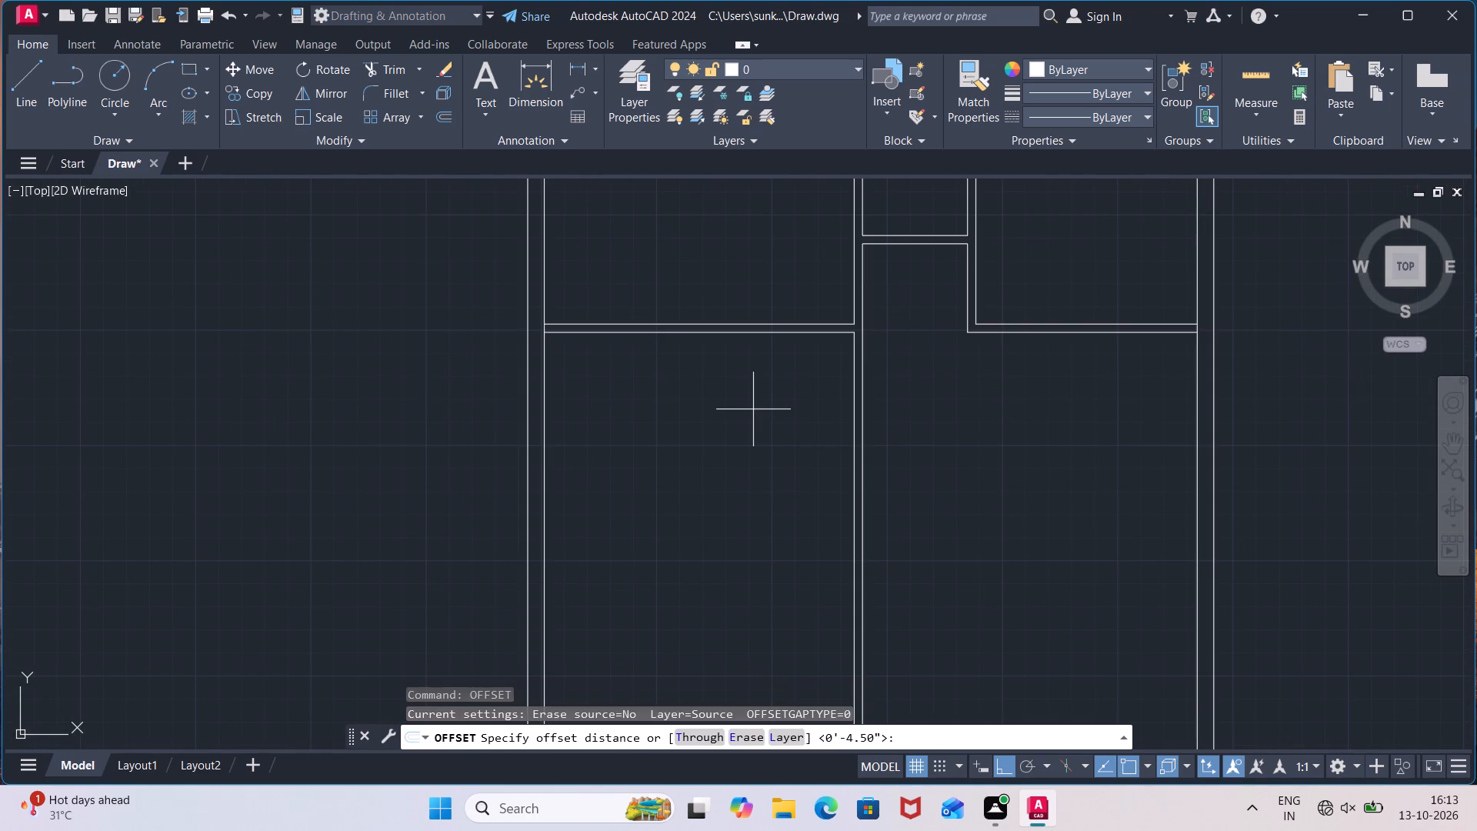
pyautogui.write("5'")
pyautogui.press('Return')
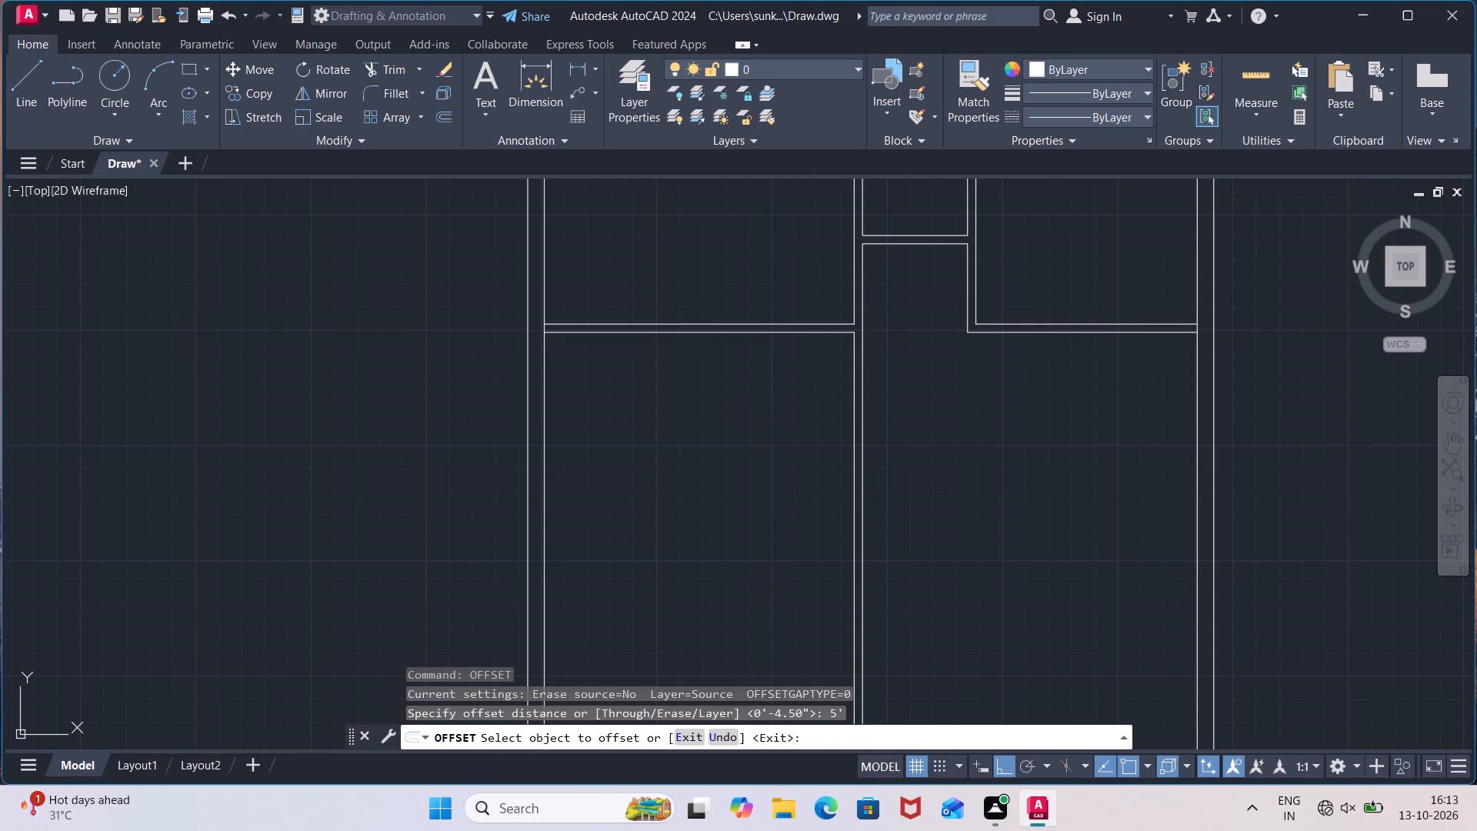
pyautogui.click(797, 332)
pyautogui.click(799, 410)
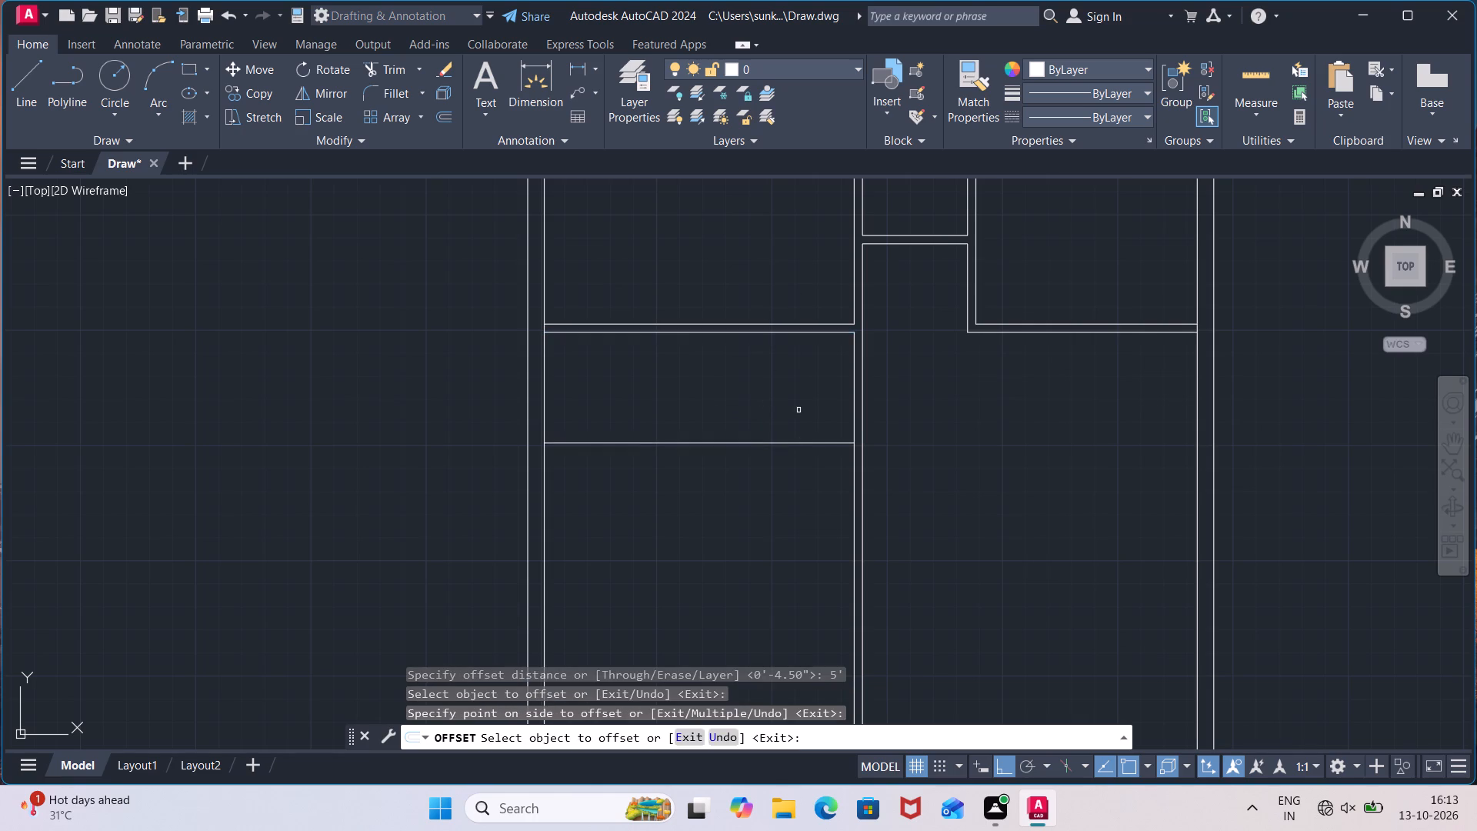
pyautogui.press('space')
# Offset the new horizontal line 4.5" downward to give the second left-hand partition its thickness.
pyautogui.press('space')
pyautogui.write('4.5"')
pyautogui.press('Return')
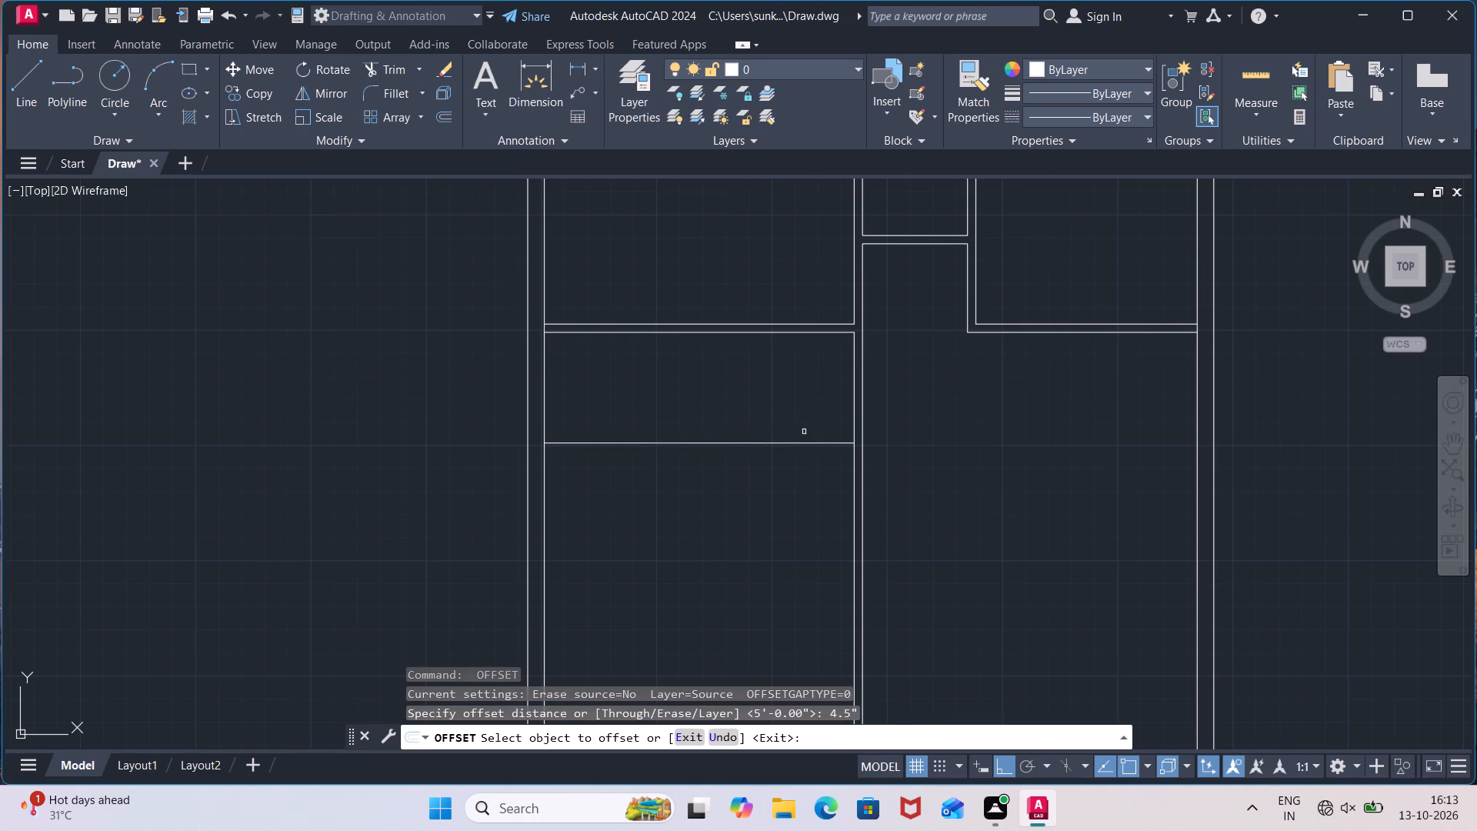
pyautogui.click(807, 442)
pyautogui.click(799, 502)
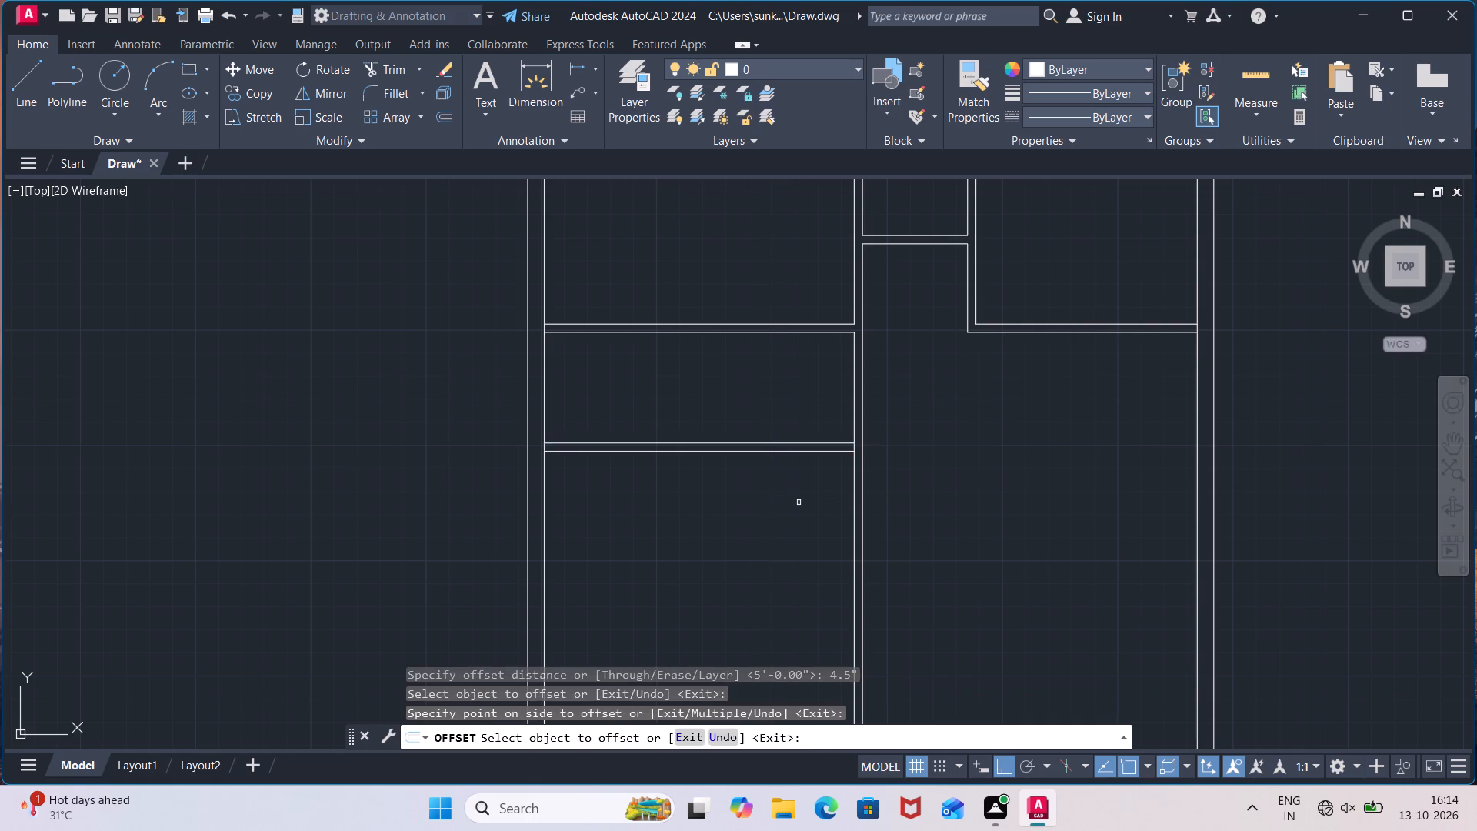
pyautogui.press('Escape')
# Trim the left outer wall's inner line out of the junctions with both left-hand horizontal partitions.
pyautogui.write('tr')
pyautogui.press('Return')
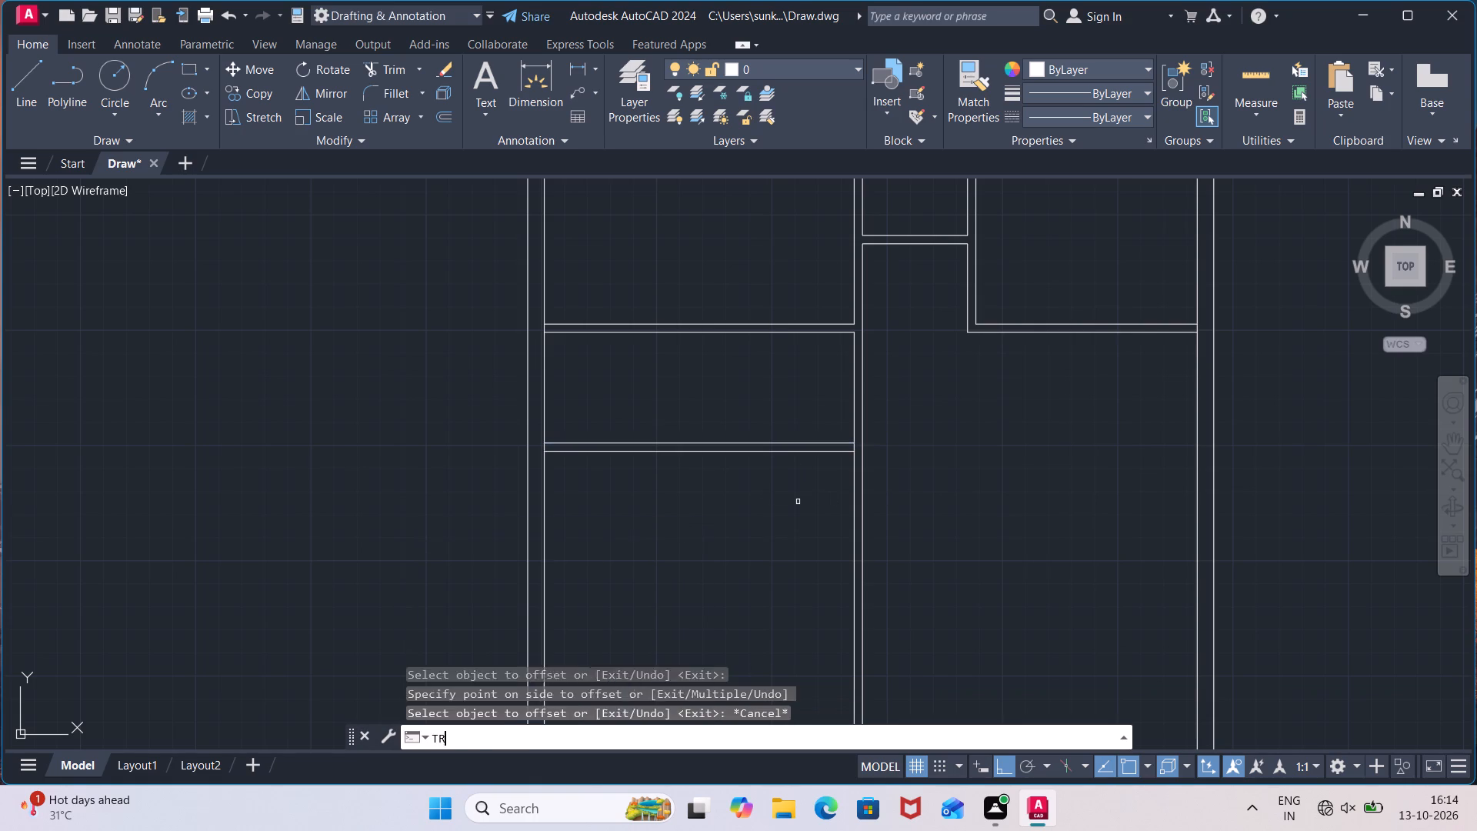
pyautogui.click(545, 446)
pyautogui.click(546, 329)
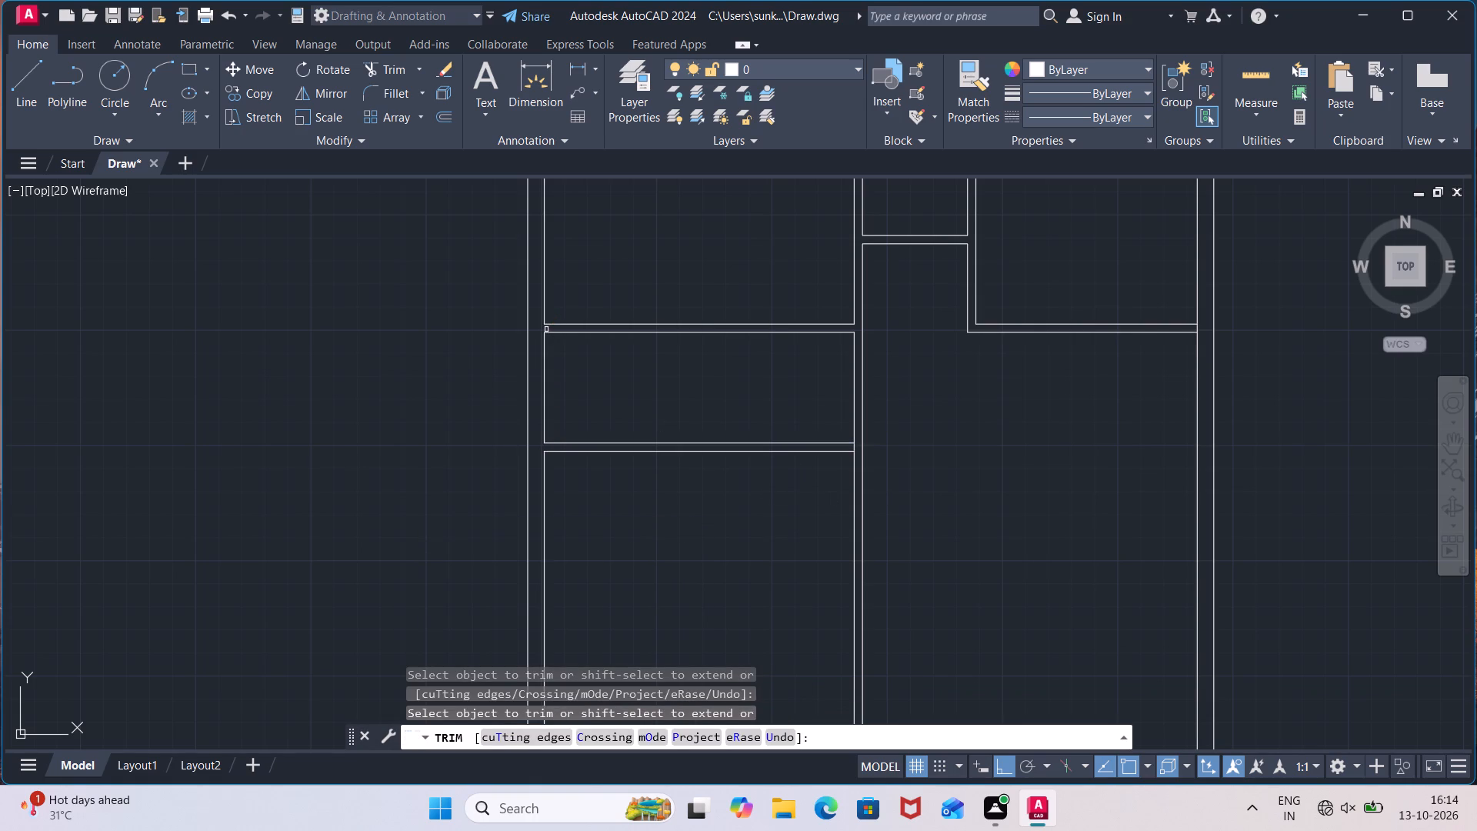
pyautogui.press('Escape')
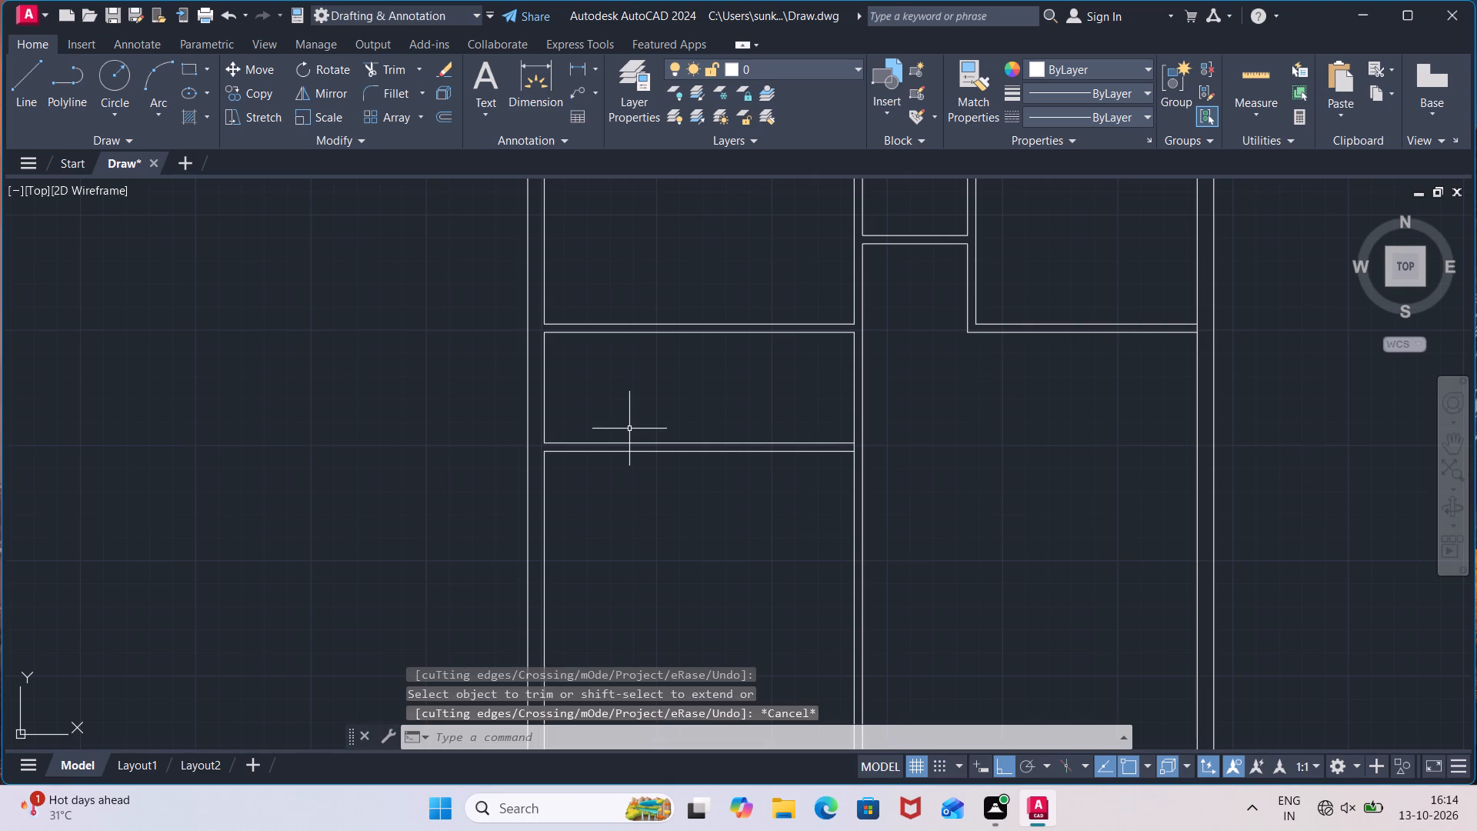
# Offset the left outer wall's inner line 8'6" inward between the two left-hand horizontal partitions.
pyautogui.write('off')
pyautogui.press('Return')
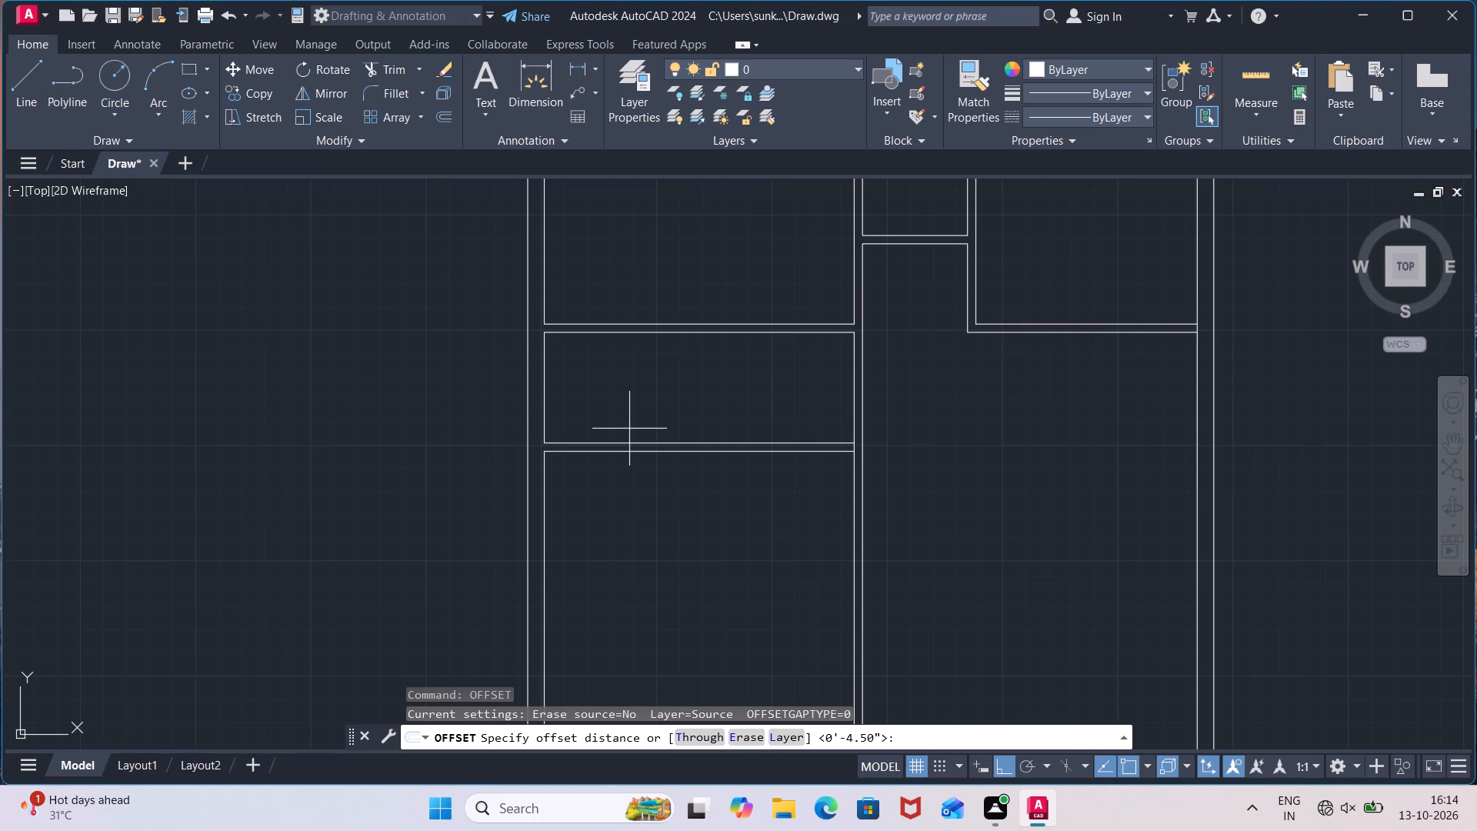
pyautogui.press('8')
pyautogui.write('\'6"')
pyautogui.press('Return')
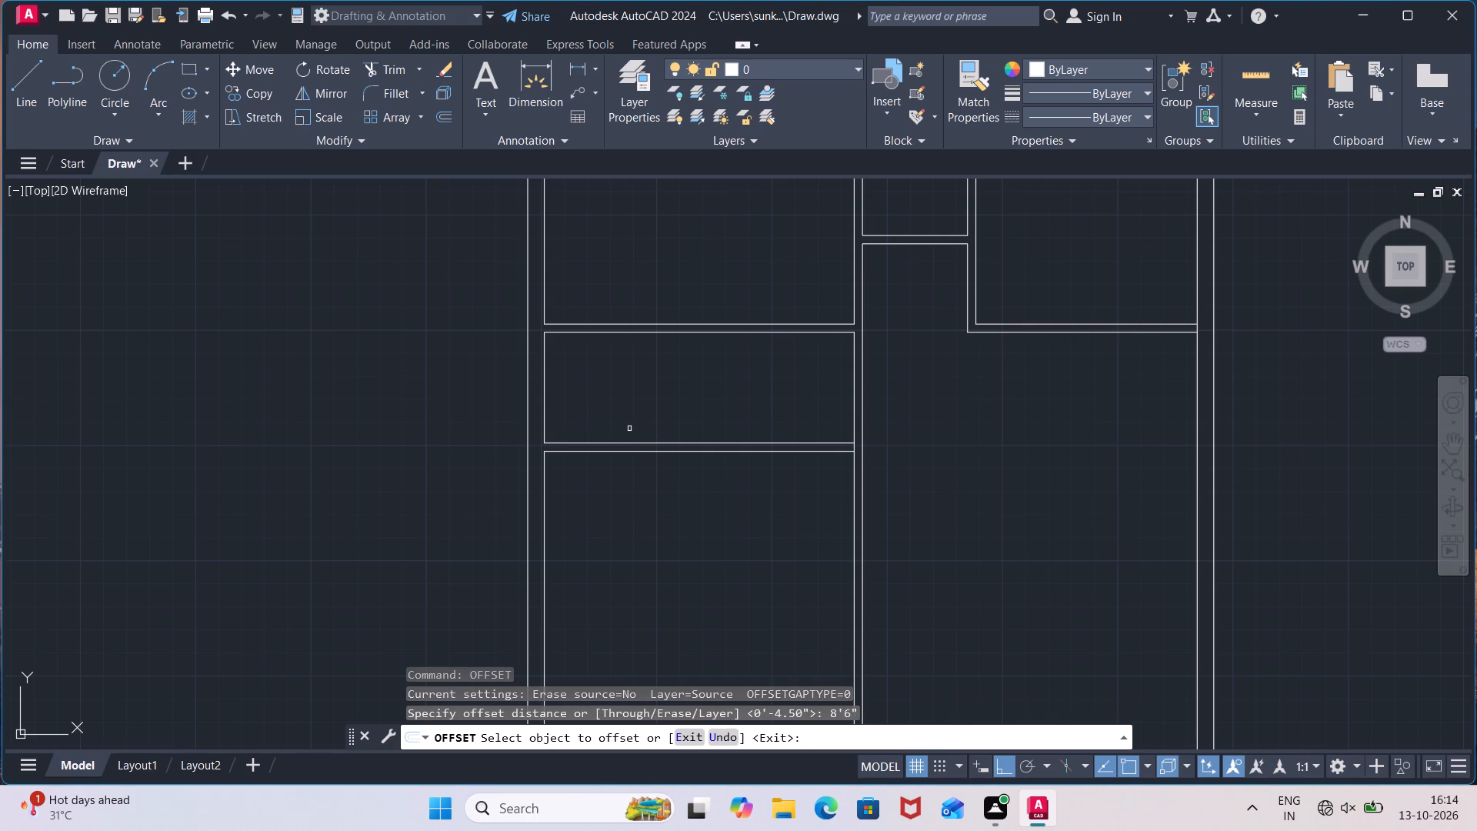
pyautogui.click(545, 401)
pyautogui.click(651, 375)
pyautogui.press('space')
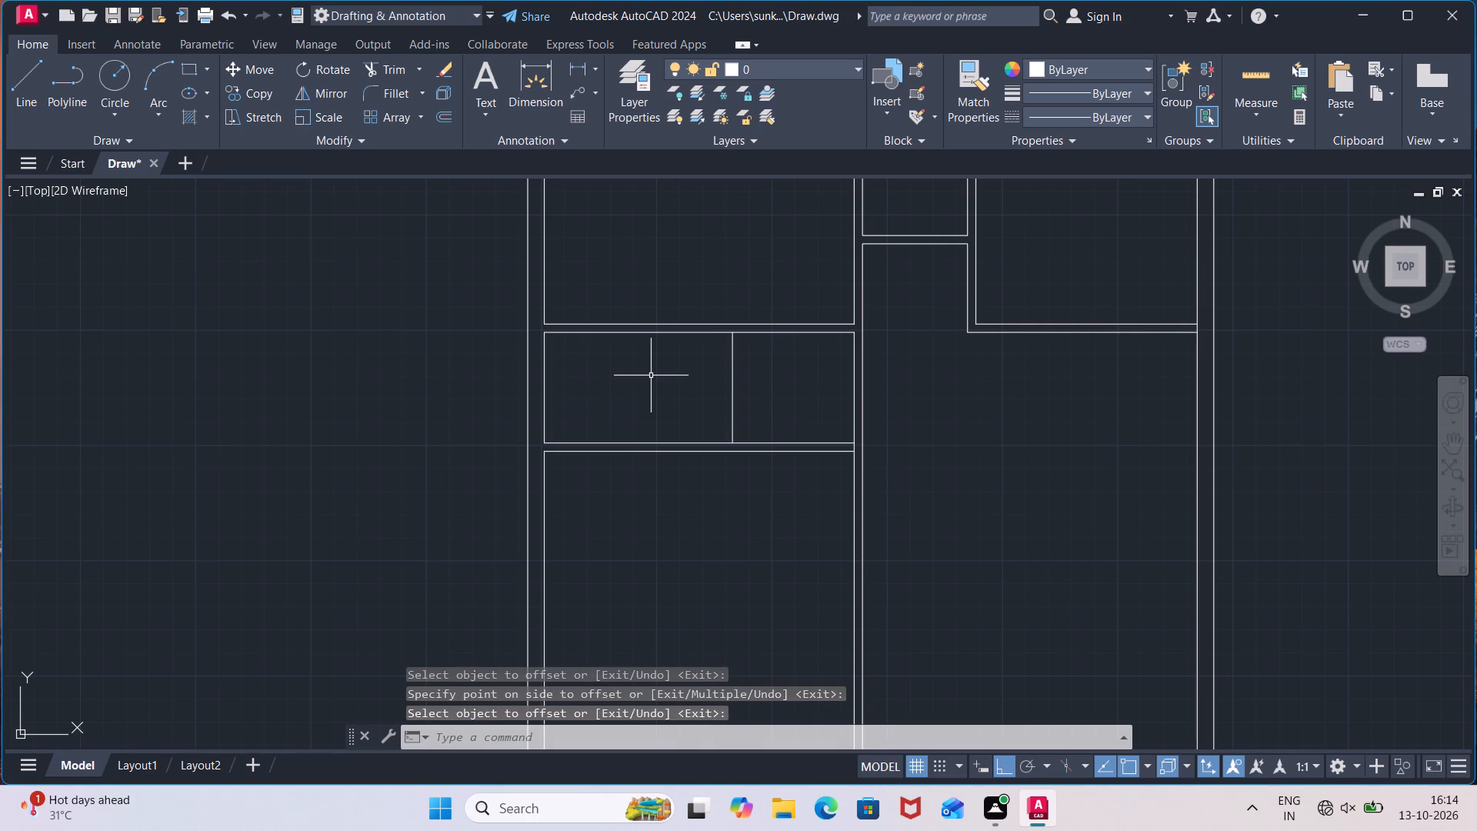
# Offset the new short vertical line 4.5" away from the left outer wall to give the partition its thickness.
pyautogui.press('space')
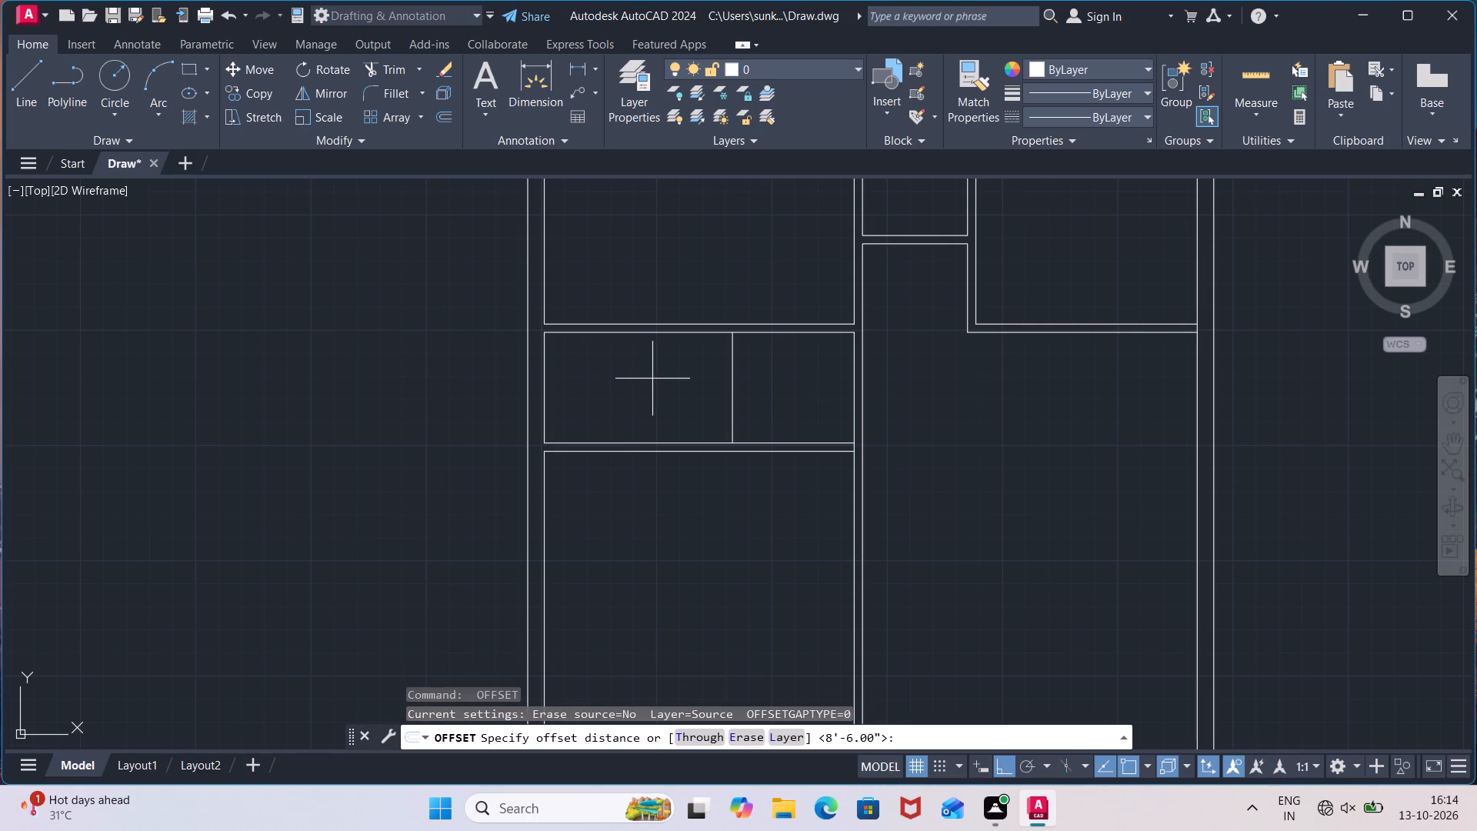
pyautogui.write('4.5"')
pyautogui.press('Return')
pyautogui.click(734, 408)
pyautogui.click(783, 406)
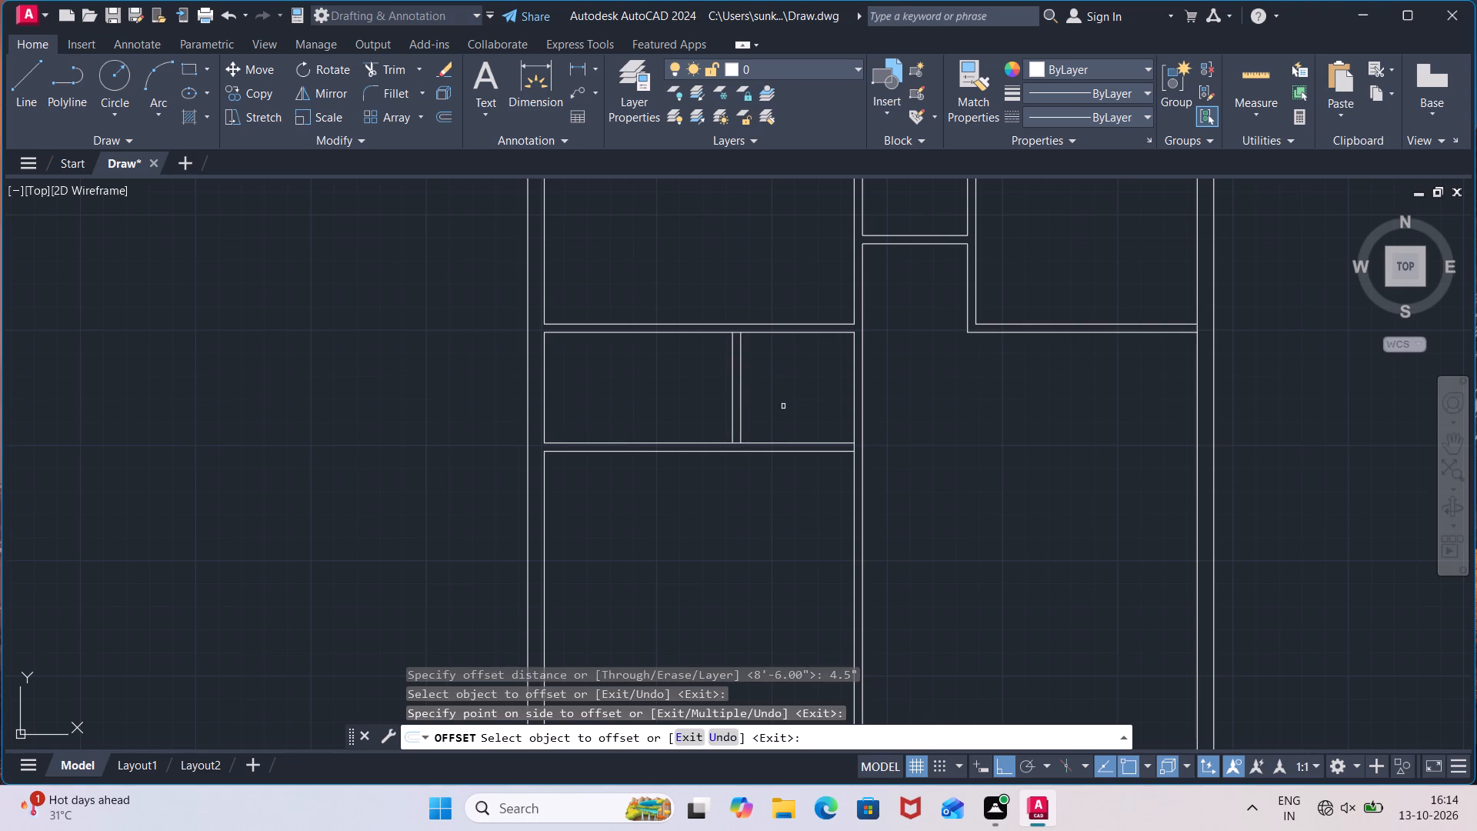
pyautogui.press('space')
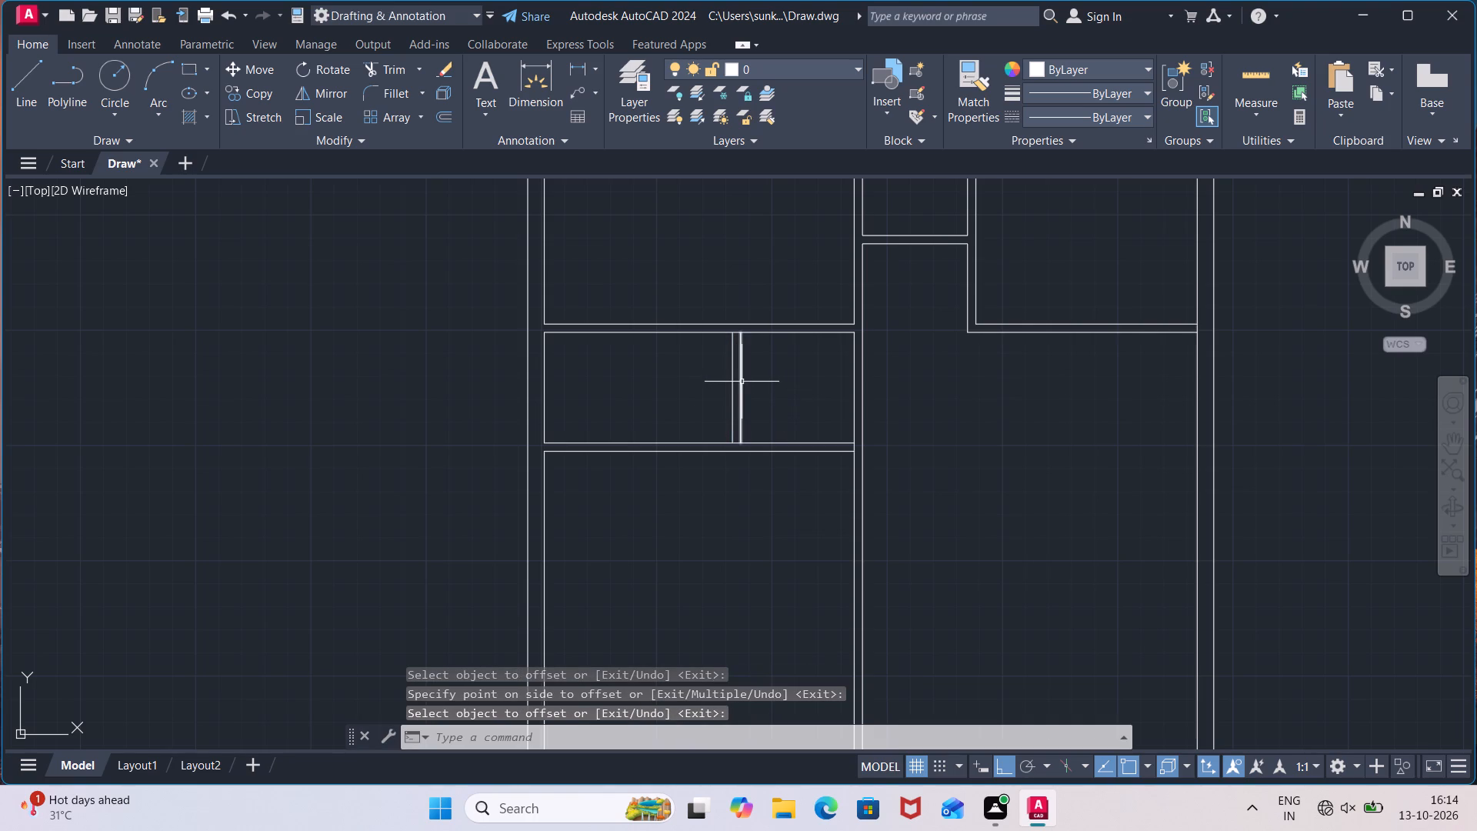
# Stretch both ends of the short partition's right line across the thickness of the horizontal partitions above and below.
pyautogui.click(739, 382)
pyautogui.click(736, 327)
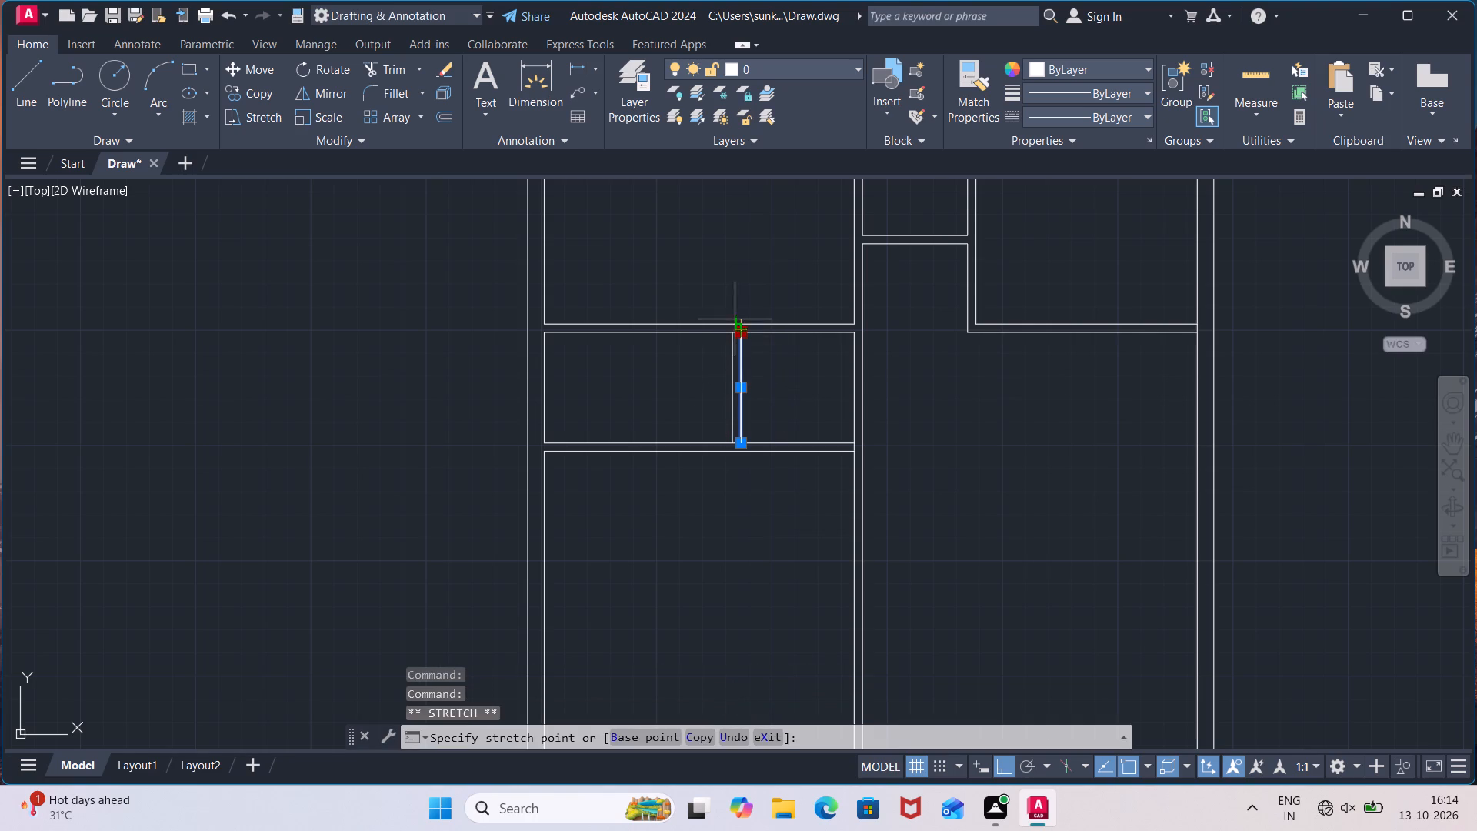
pyautogui.click(738, 322)
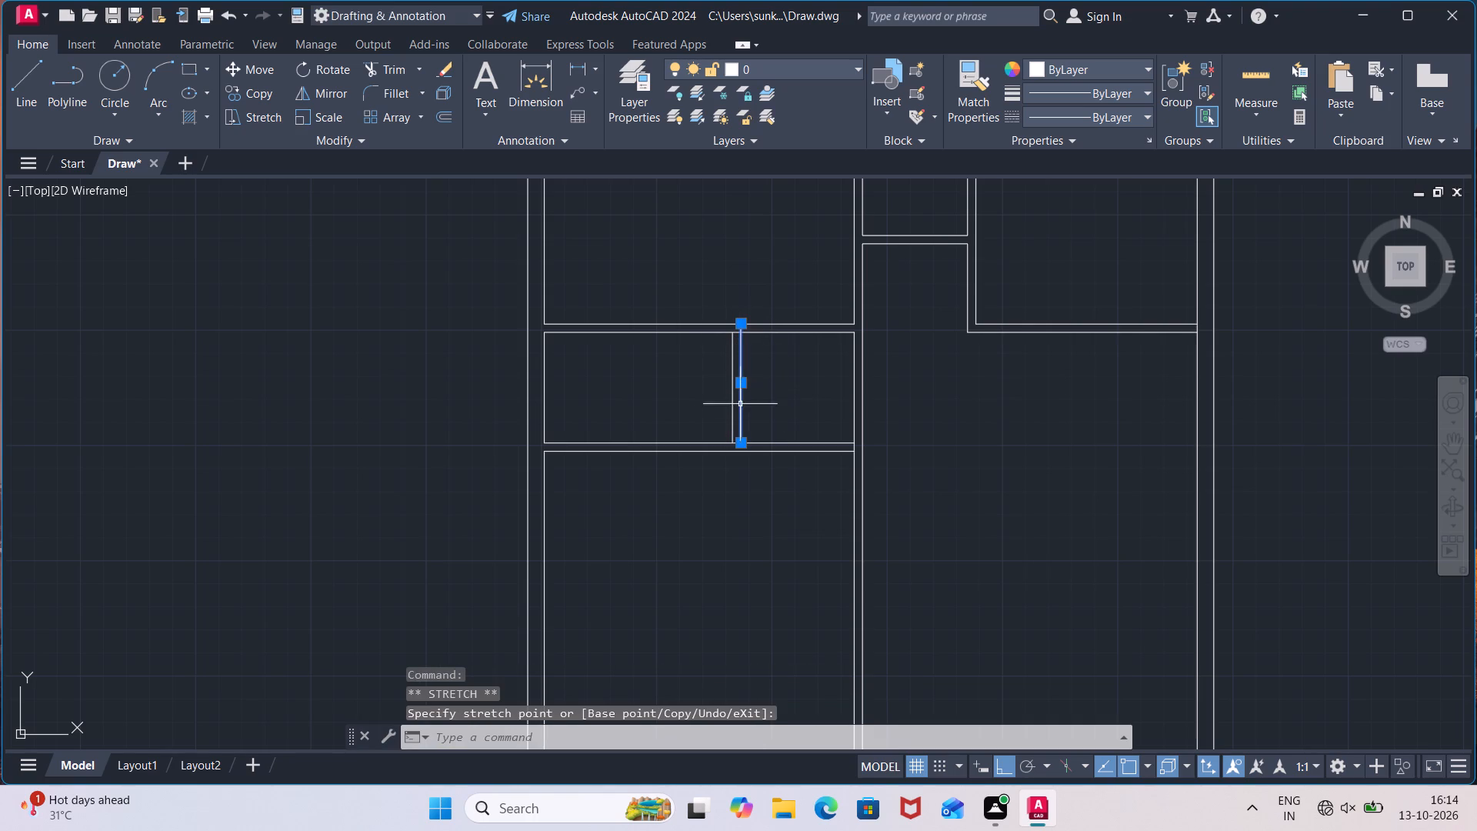
pyautogui.click(740, 439)
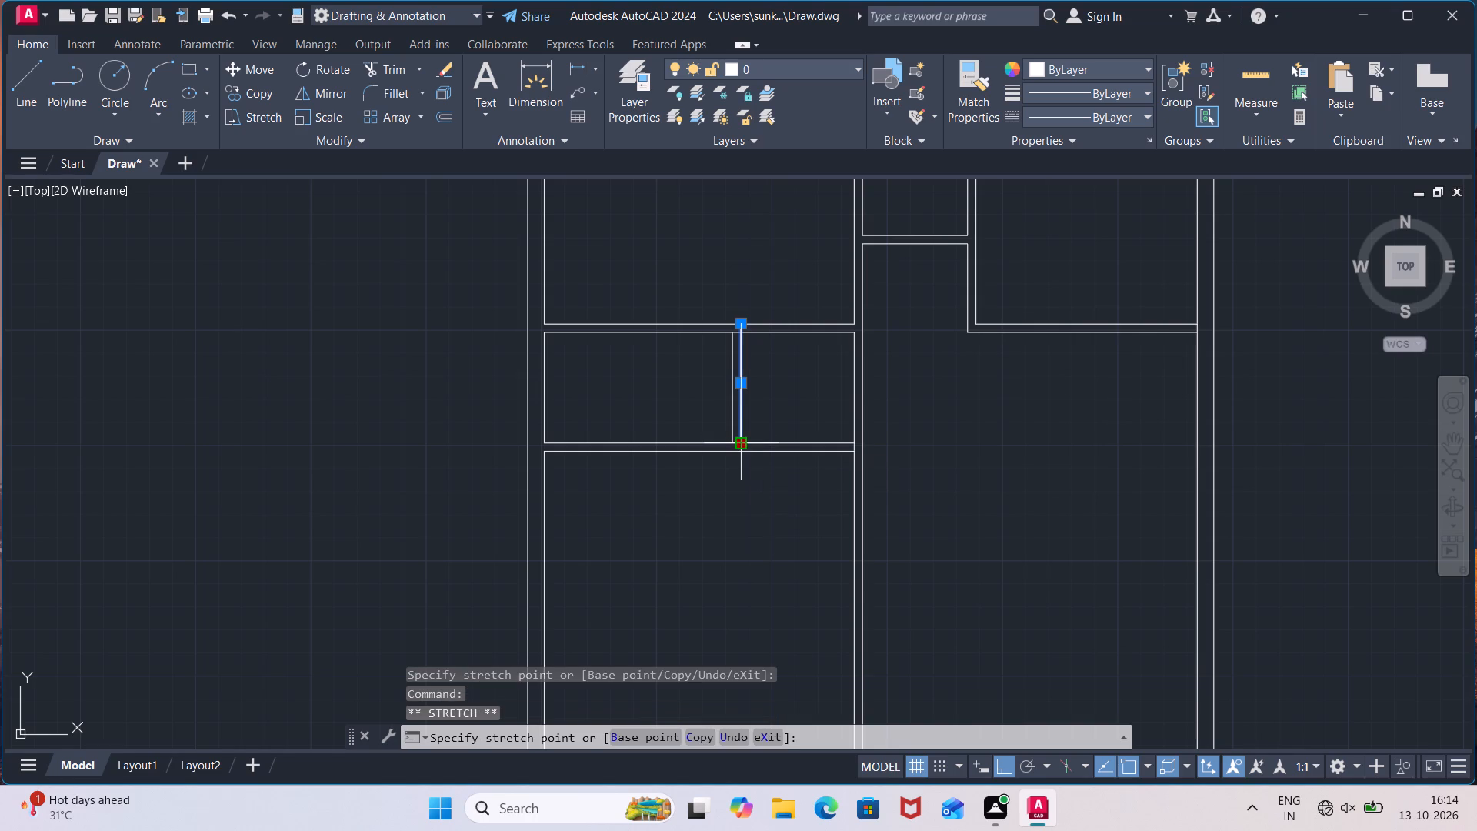
pyautogui.click(740, 453)
pyautogui.press('Escape')
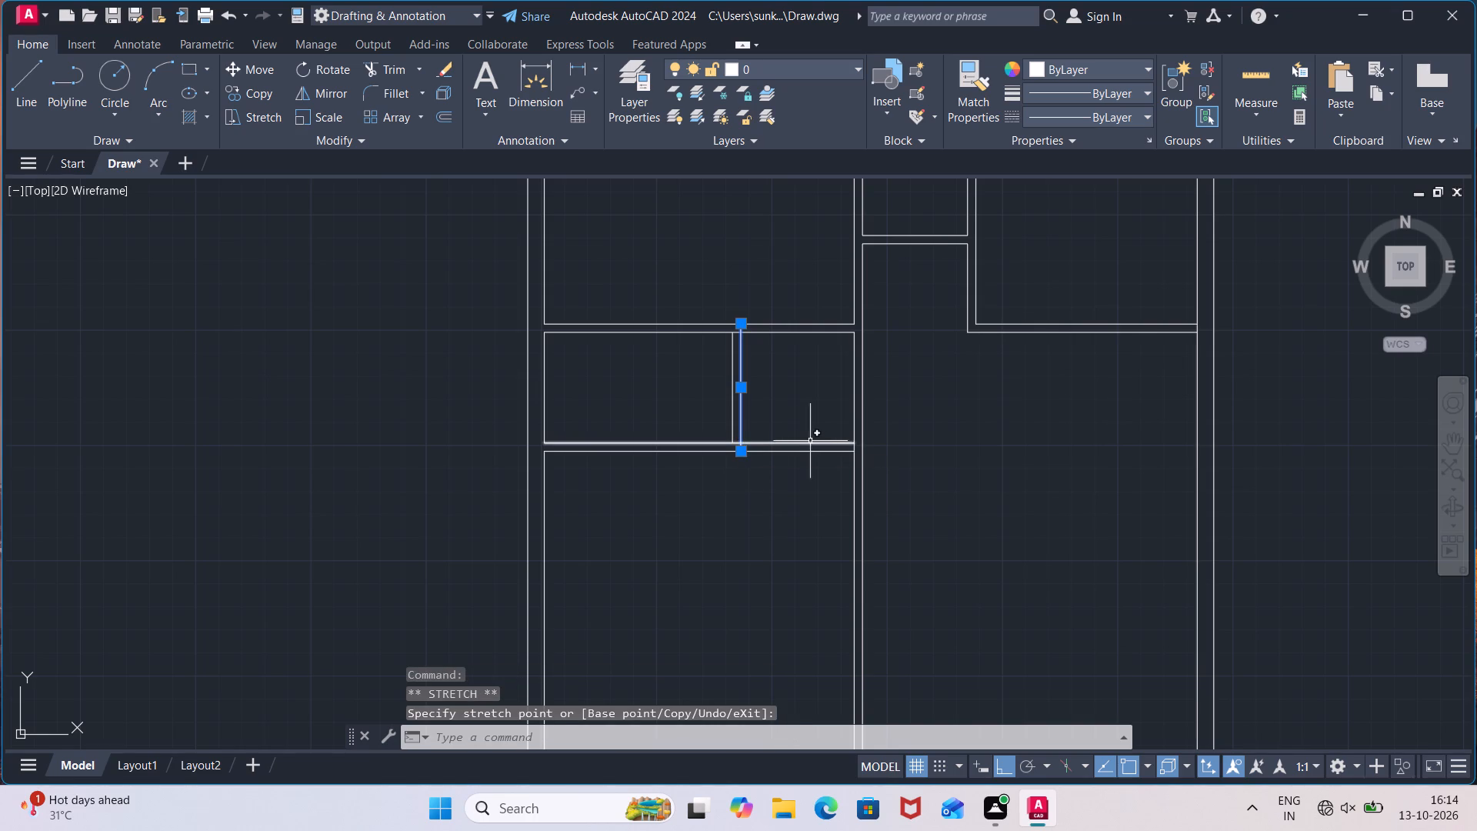
# Stretch the two facing lines of the left-hand horizontal partitions across to the far line of the long vertical partition.
pyautogui.click(832, 441)
pyautogui.click(851, 441)
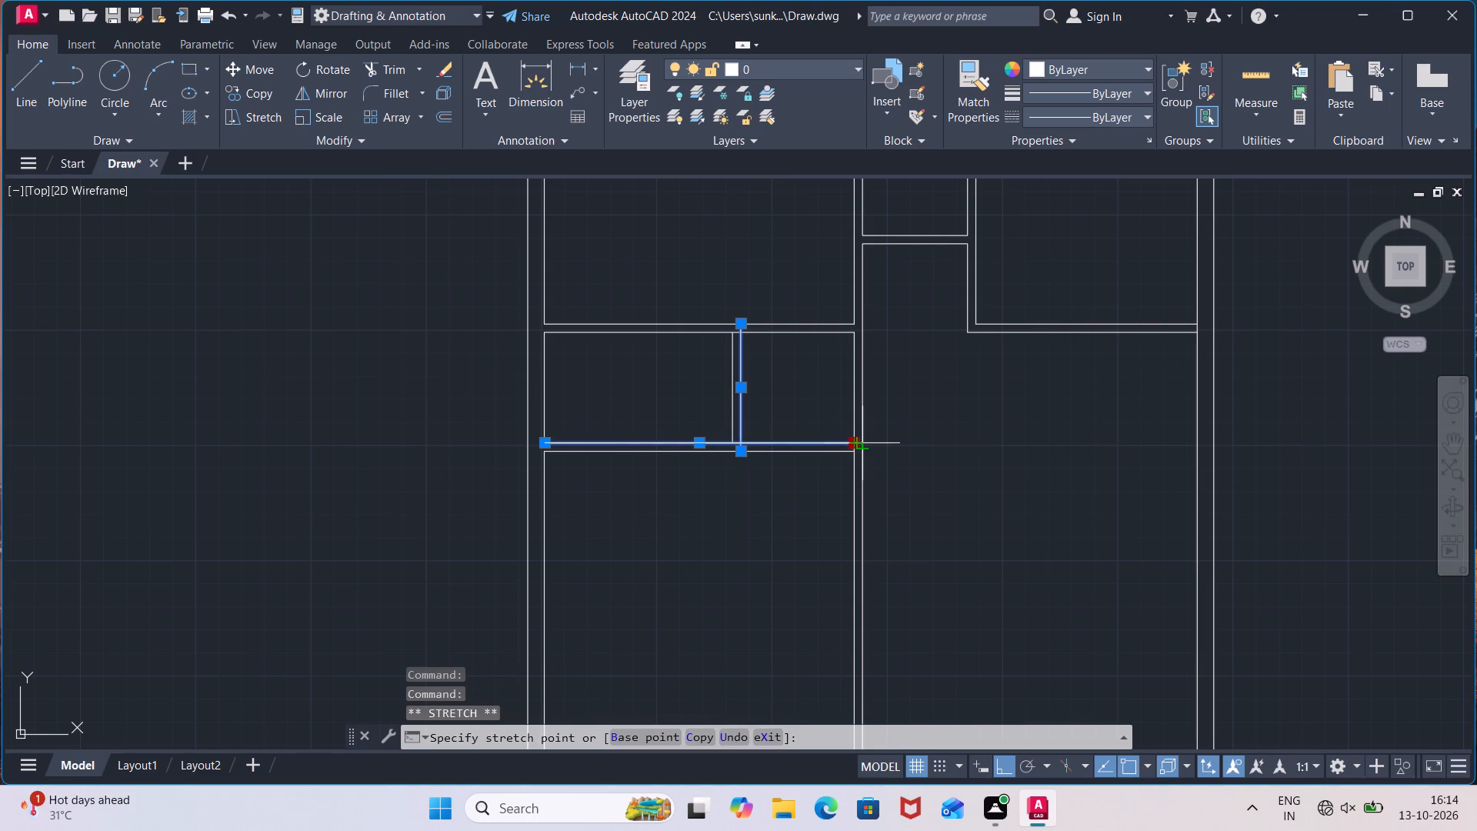
pyautogui.click(868, 439)
pyautogui.press('Escape')
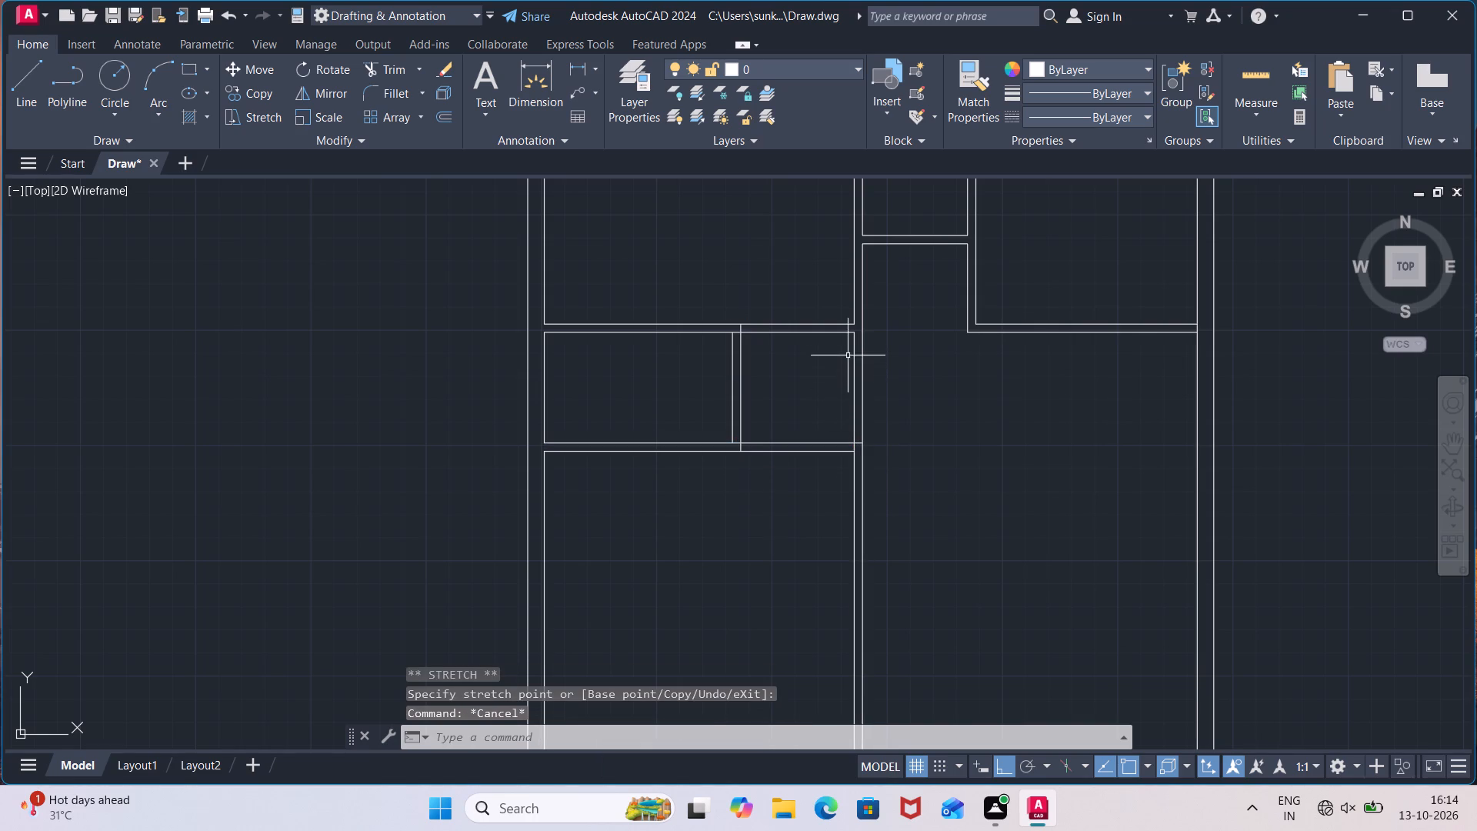
pyautogui.click(852, 331)
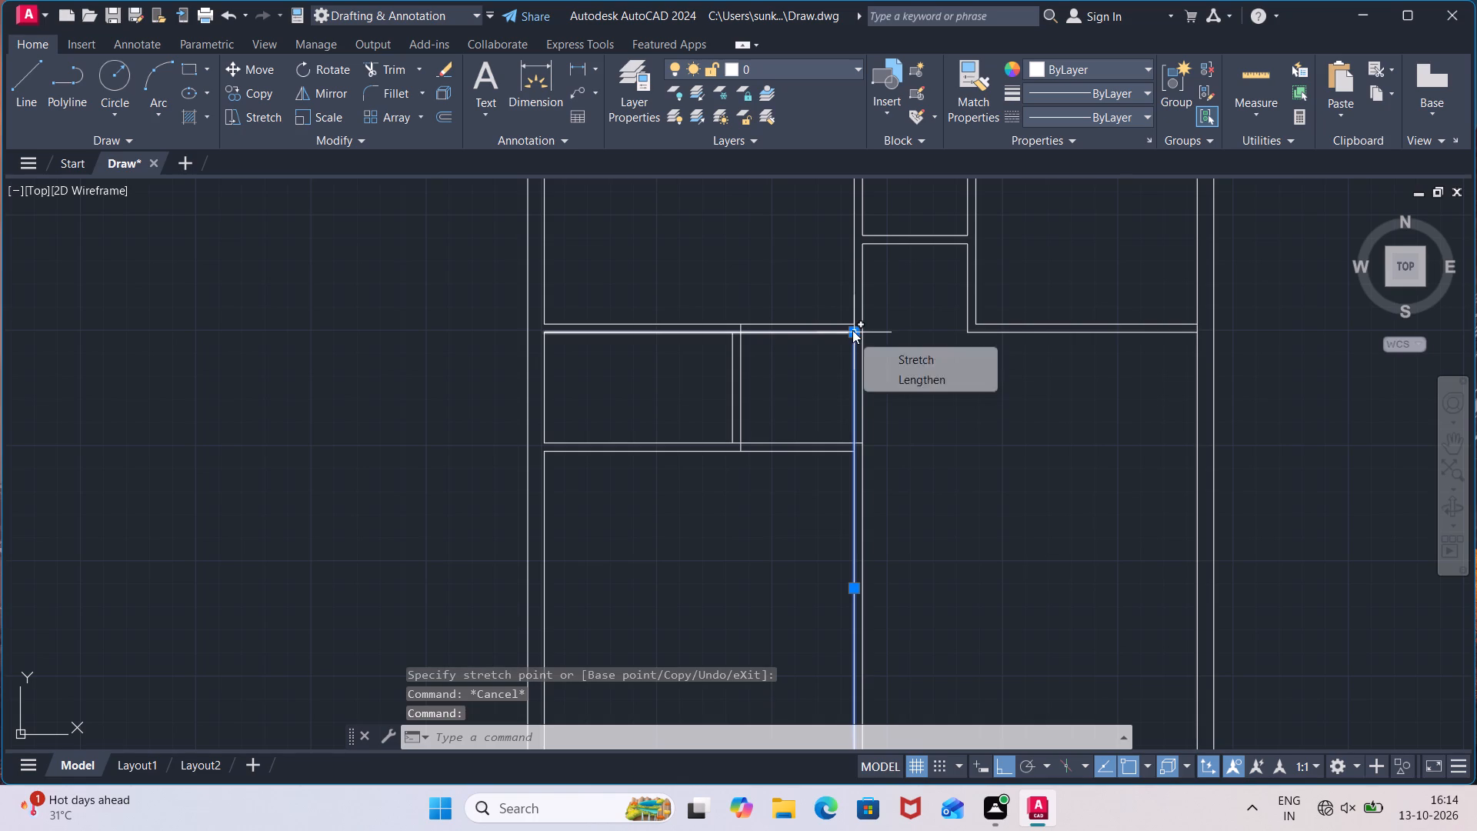
pyautogui.press('Escape')
pyautogui.press('Escape')
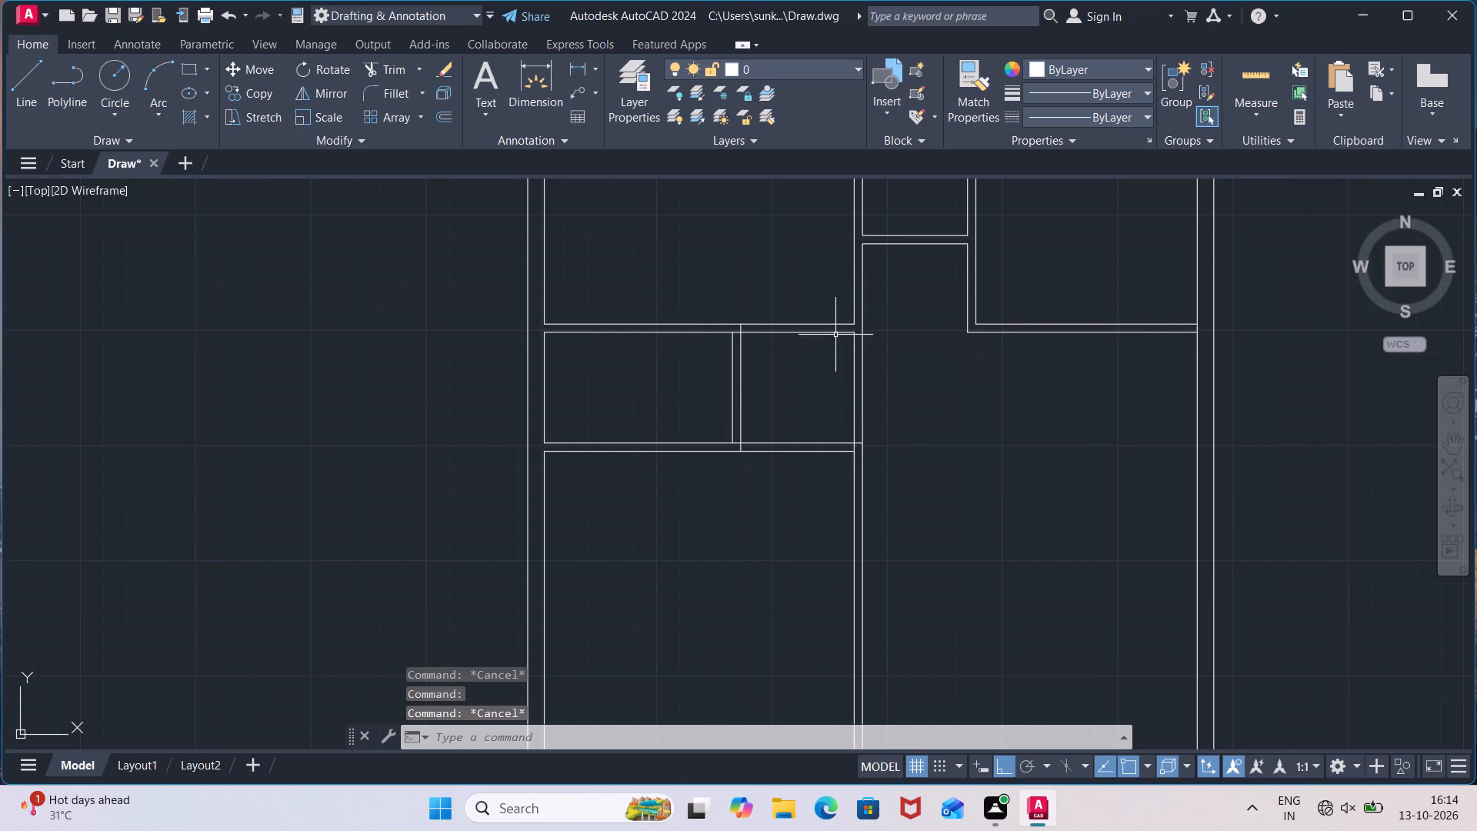
pyautogui.click(835, 333)
pyautogui.click(856, 334)
pyautogui.click(869, 334)
pyautogui.press('Escape')
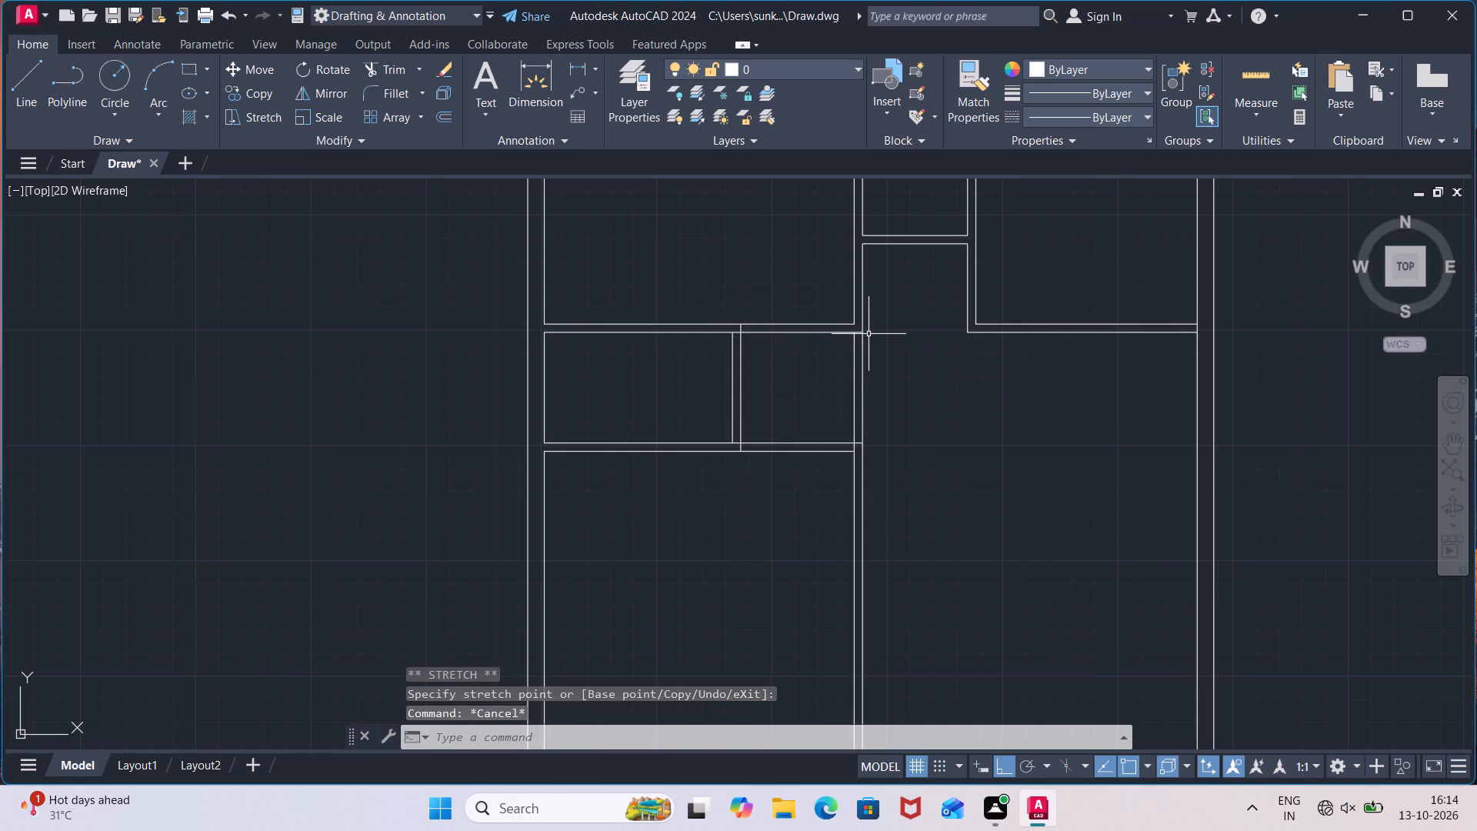
# Trim both lines of the long vertical partition between the left-hand horizontal partitions, including the leftover stub at the lower corner.
pyautogui.write('tr')
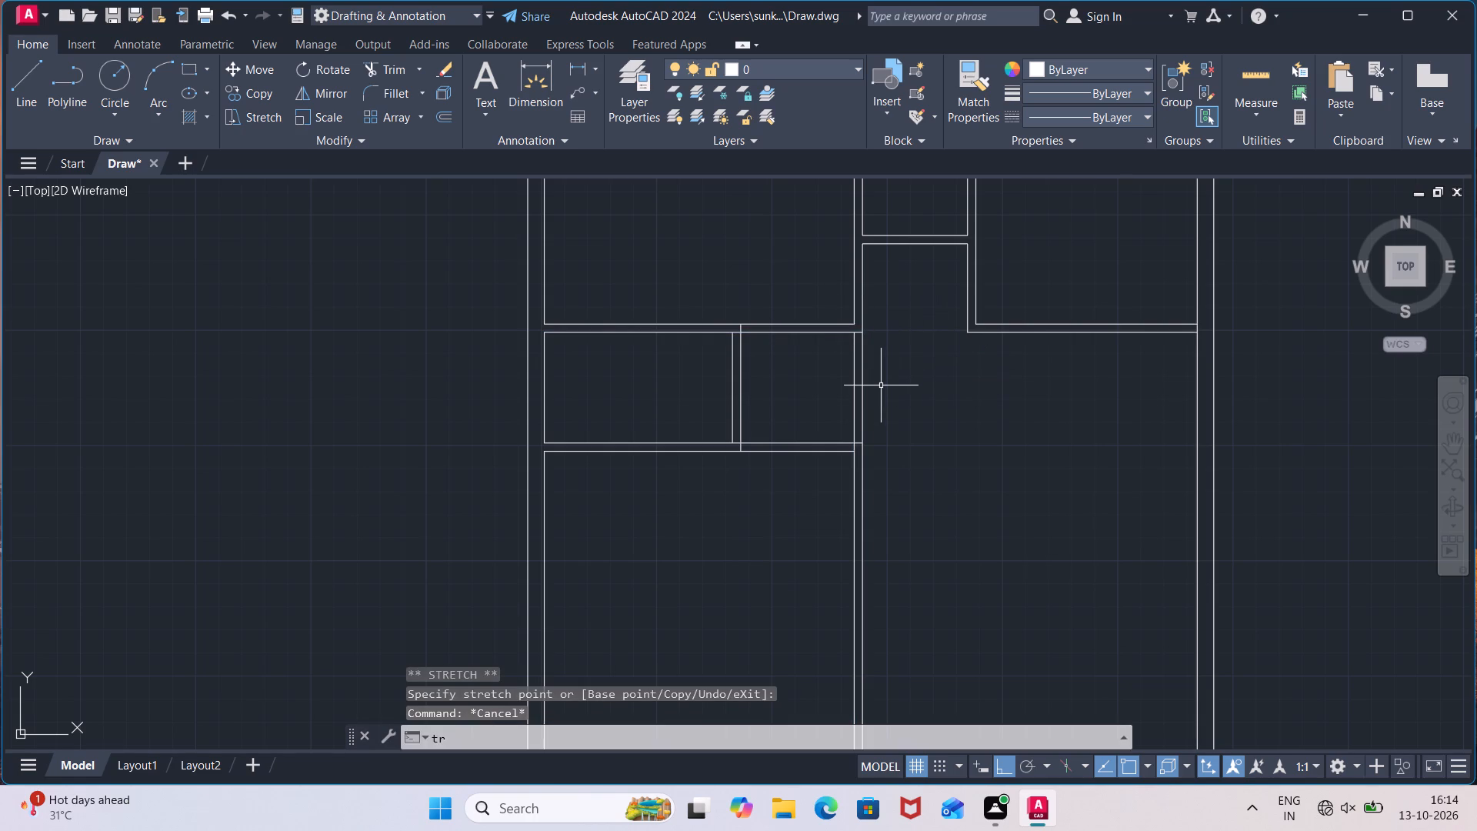
pyautogui.press('Return')
pyautogui.click(881, 385)
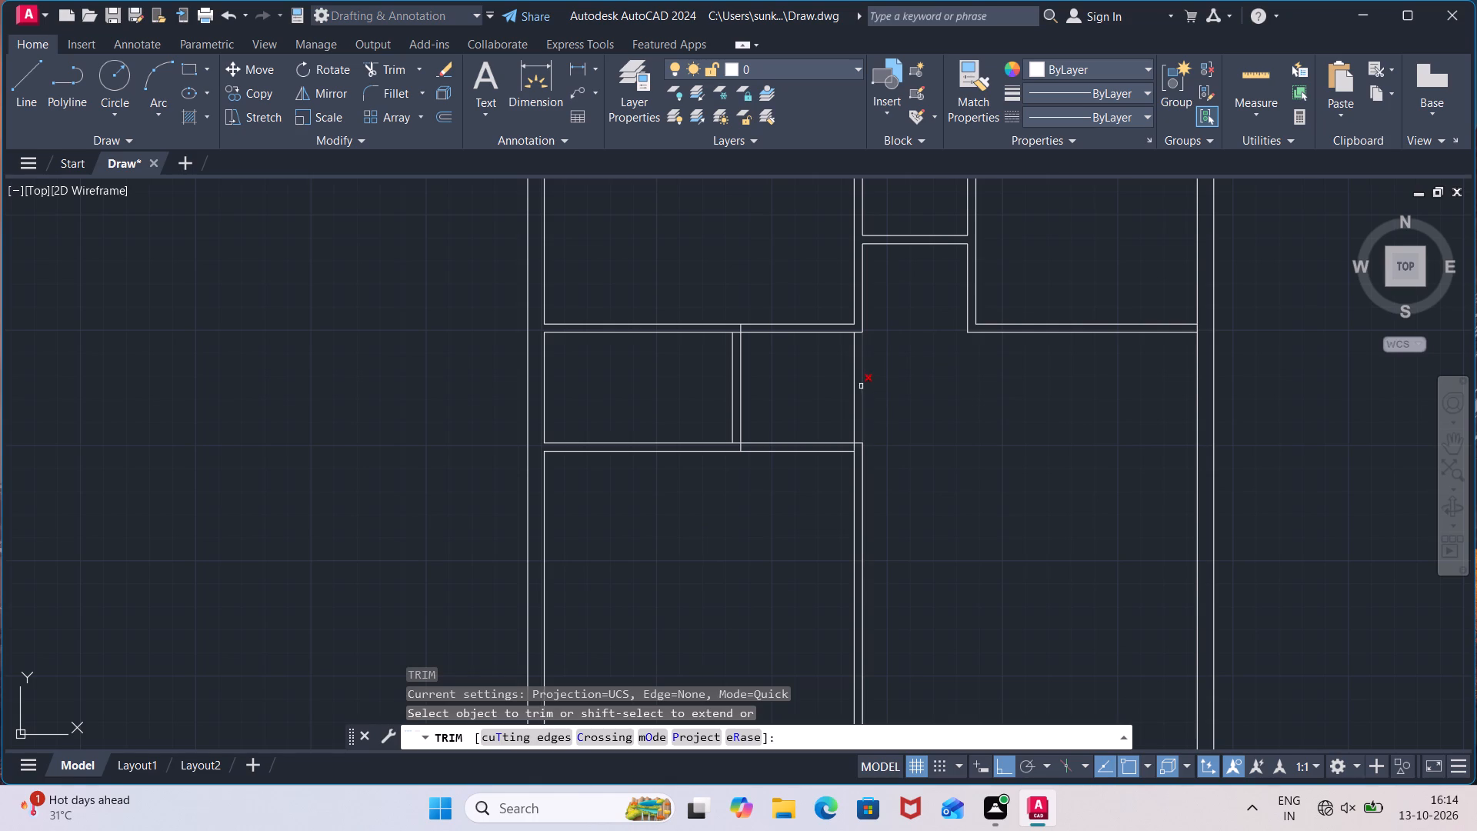
pyautogui.click(877, 392)
pyautogui.click(811, 388)
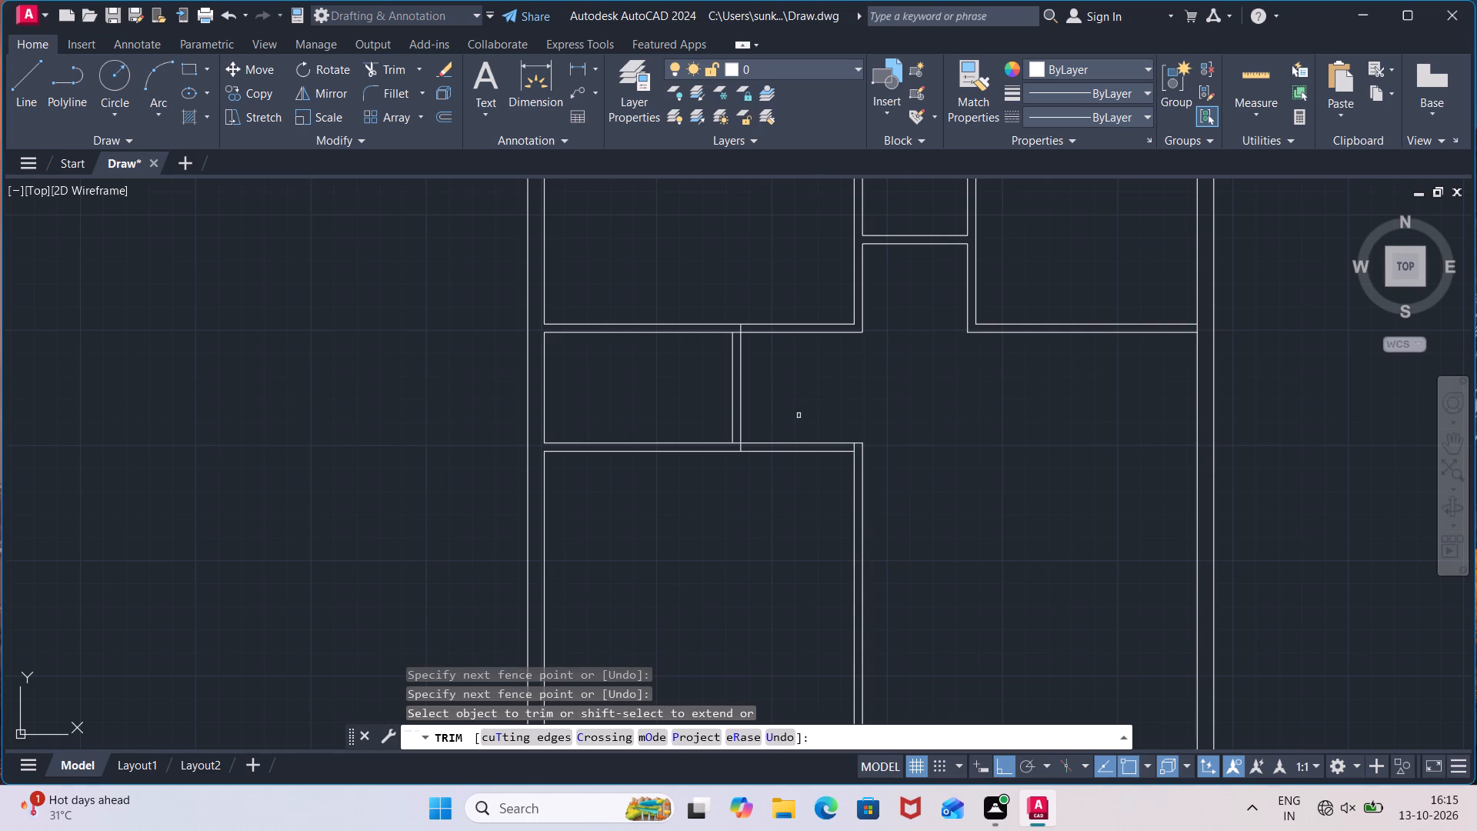
pyautogui.click(853, 448)
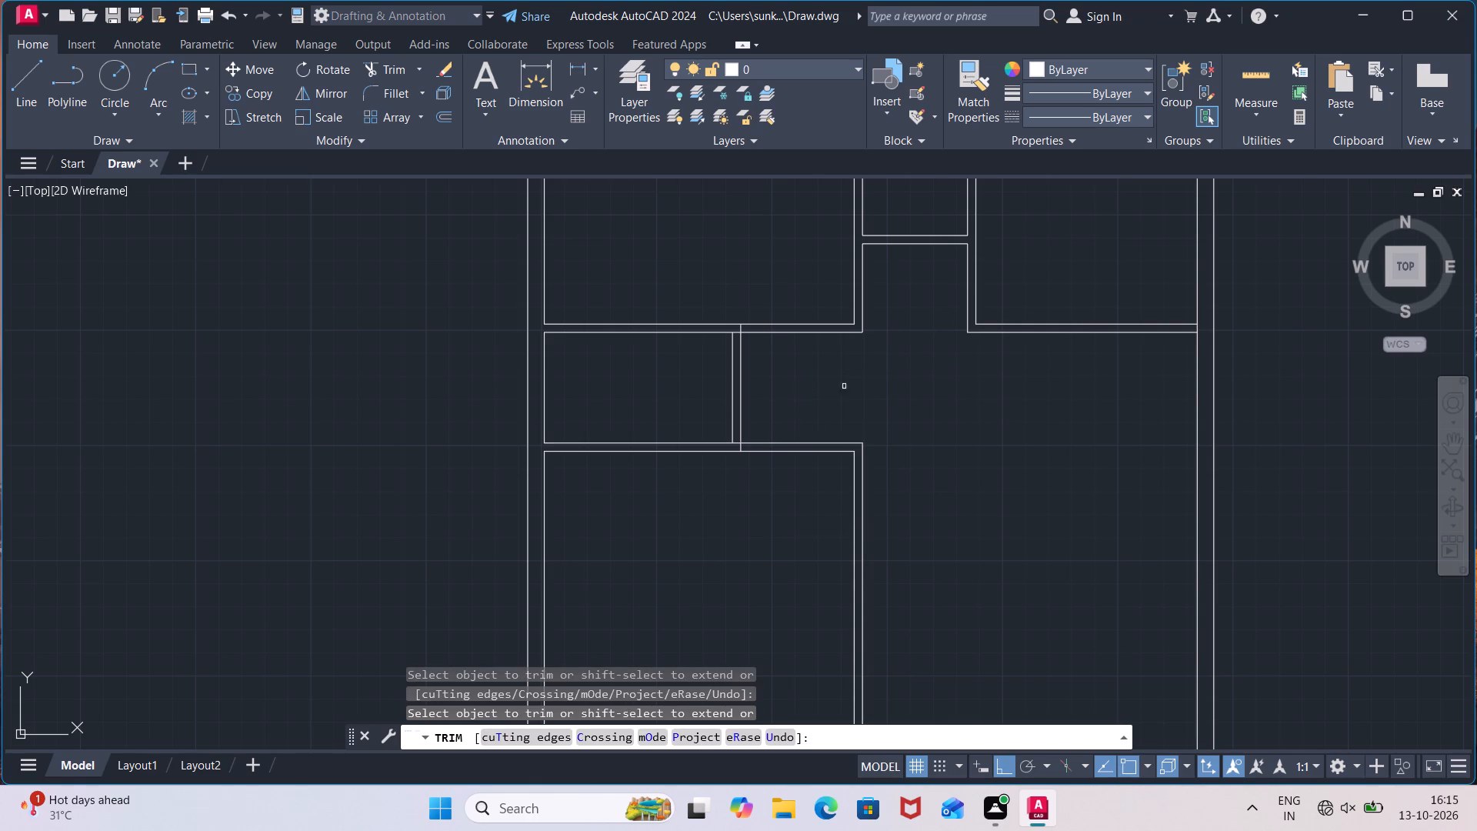
# Trim the overhanging ends and crossing segments where the short vertical partition meets the horizontal partitions above and below.
pyautogui.click(742, 449)
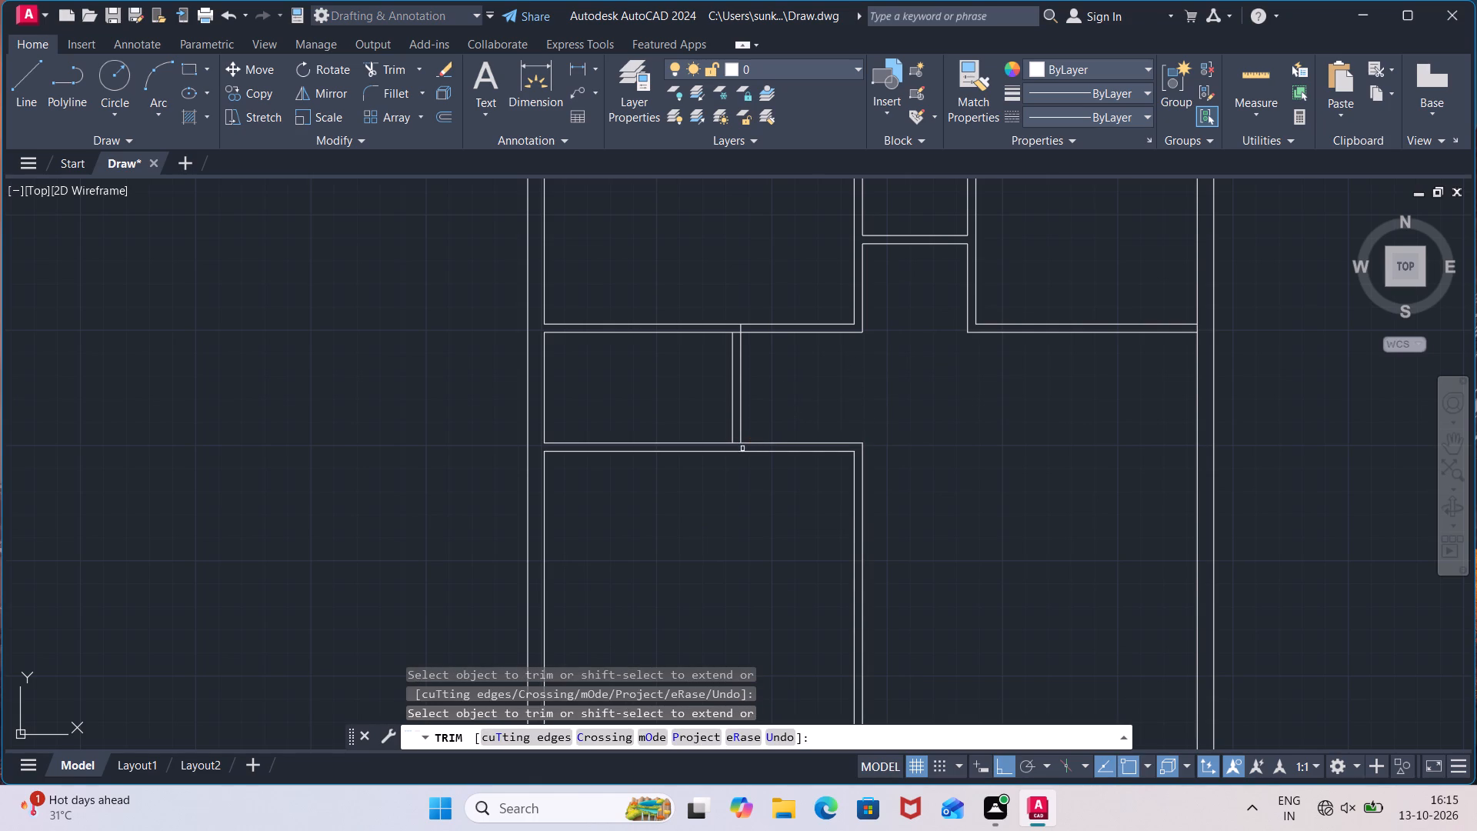
pyautogui.click(738, 441)
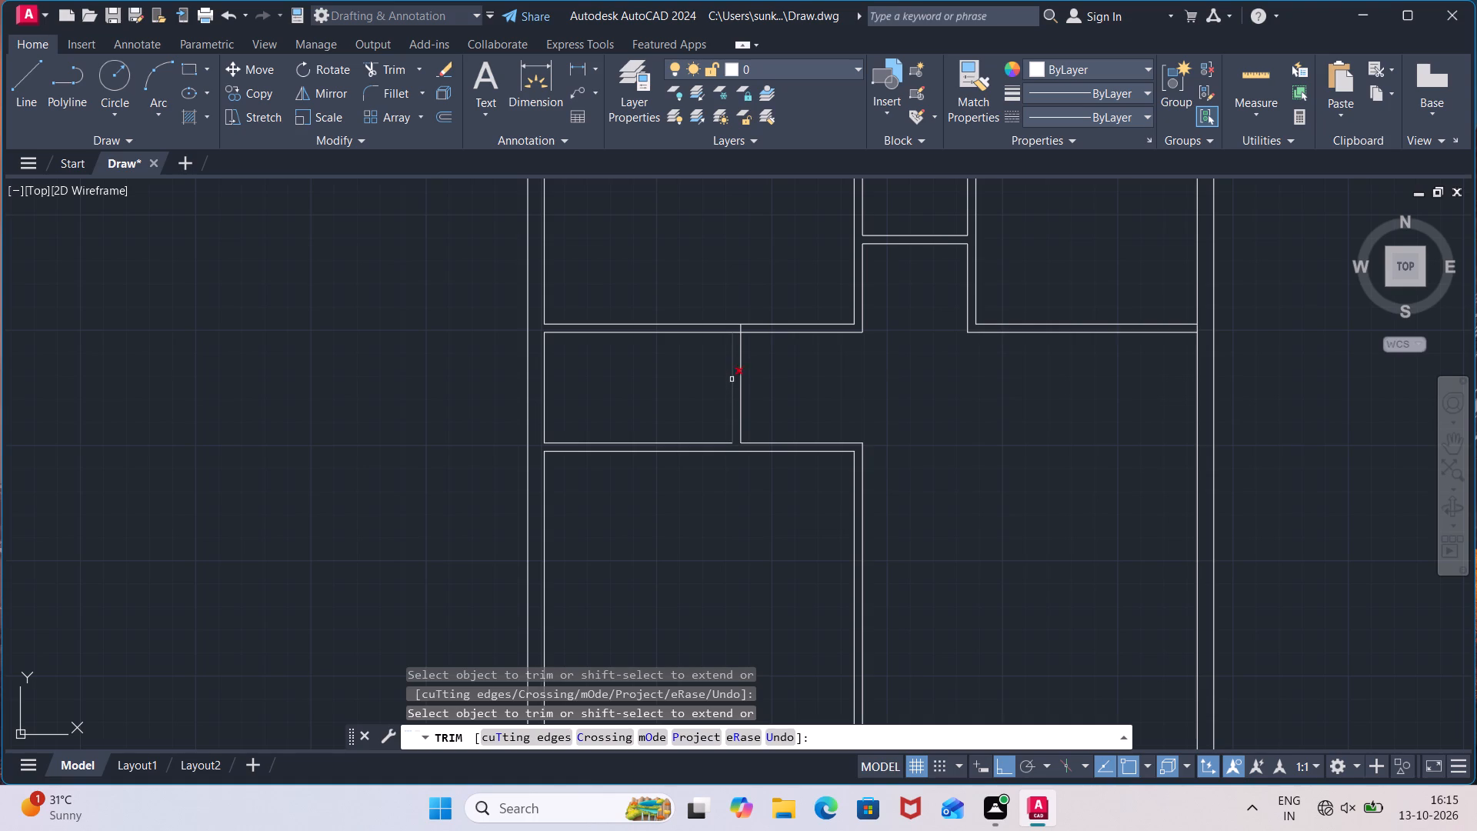
pyautogui.click(735, 333)
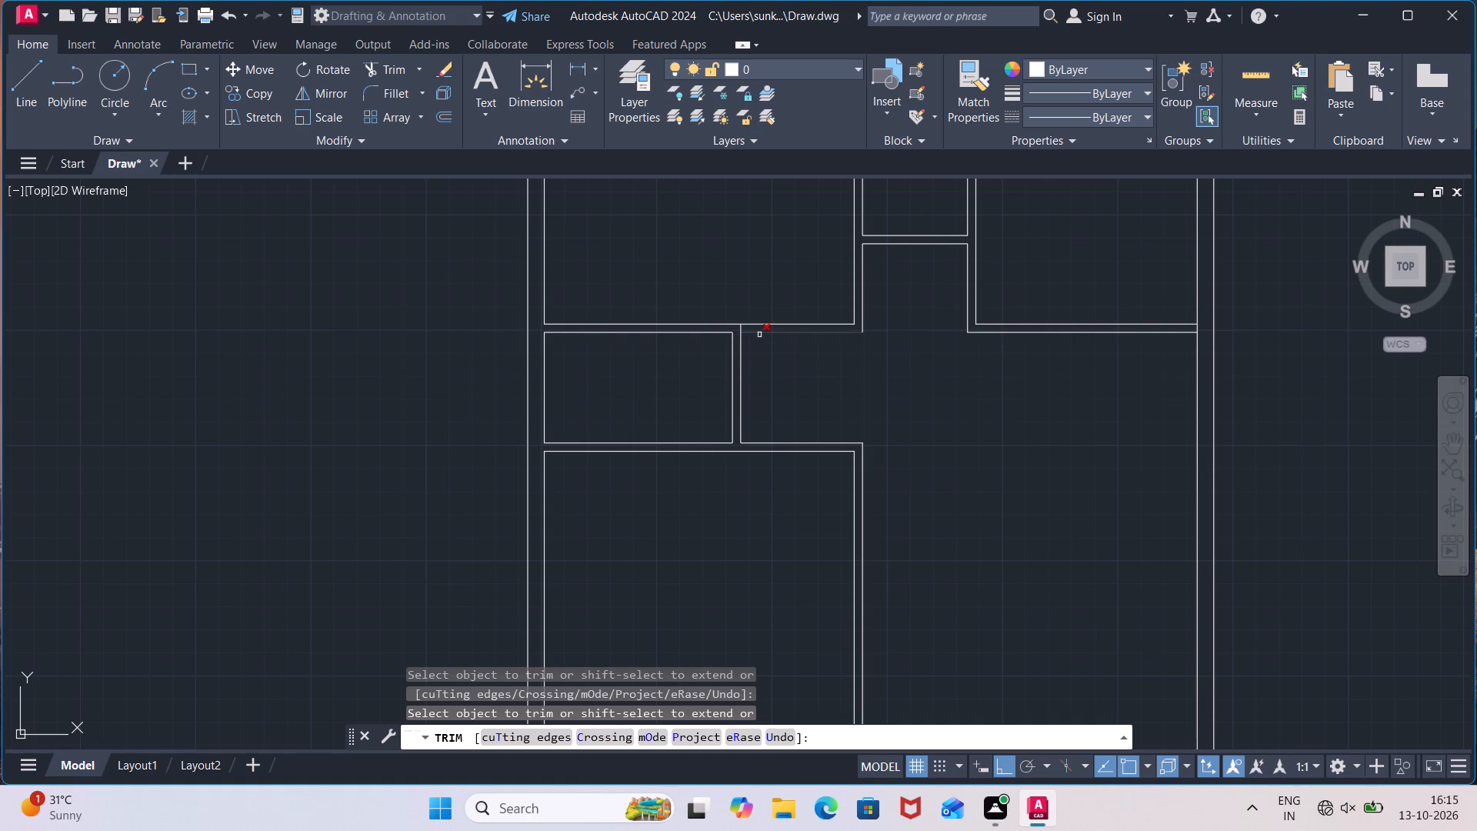
pyautogui.click(742, 329)
pyautogui.scroll(-2, 903, 403)
pyautogui.scroll(1, 907, 405)
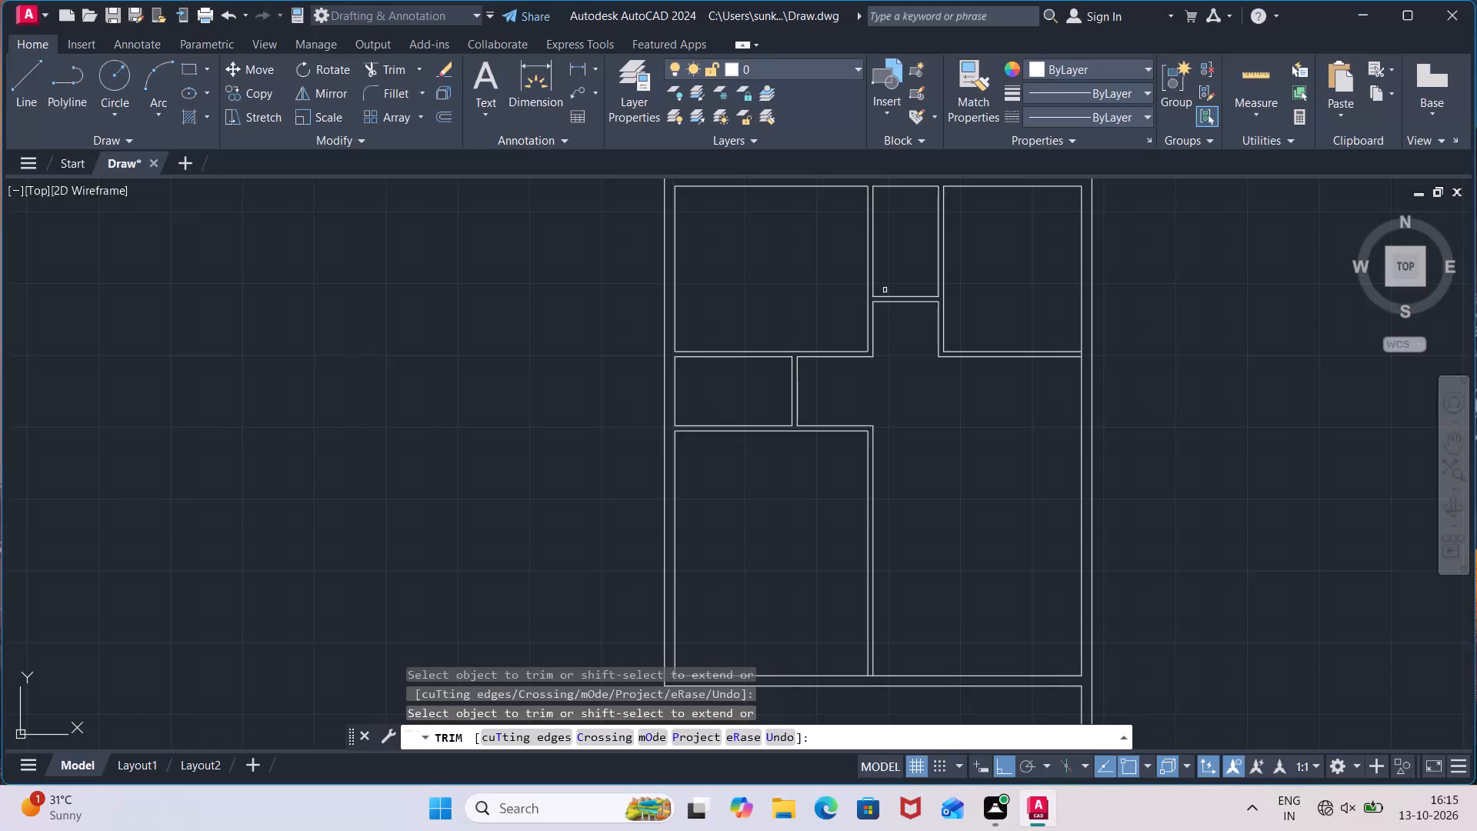
pyautogui.press('Escape')
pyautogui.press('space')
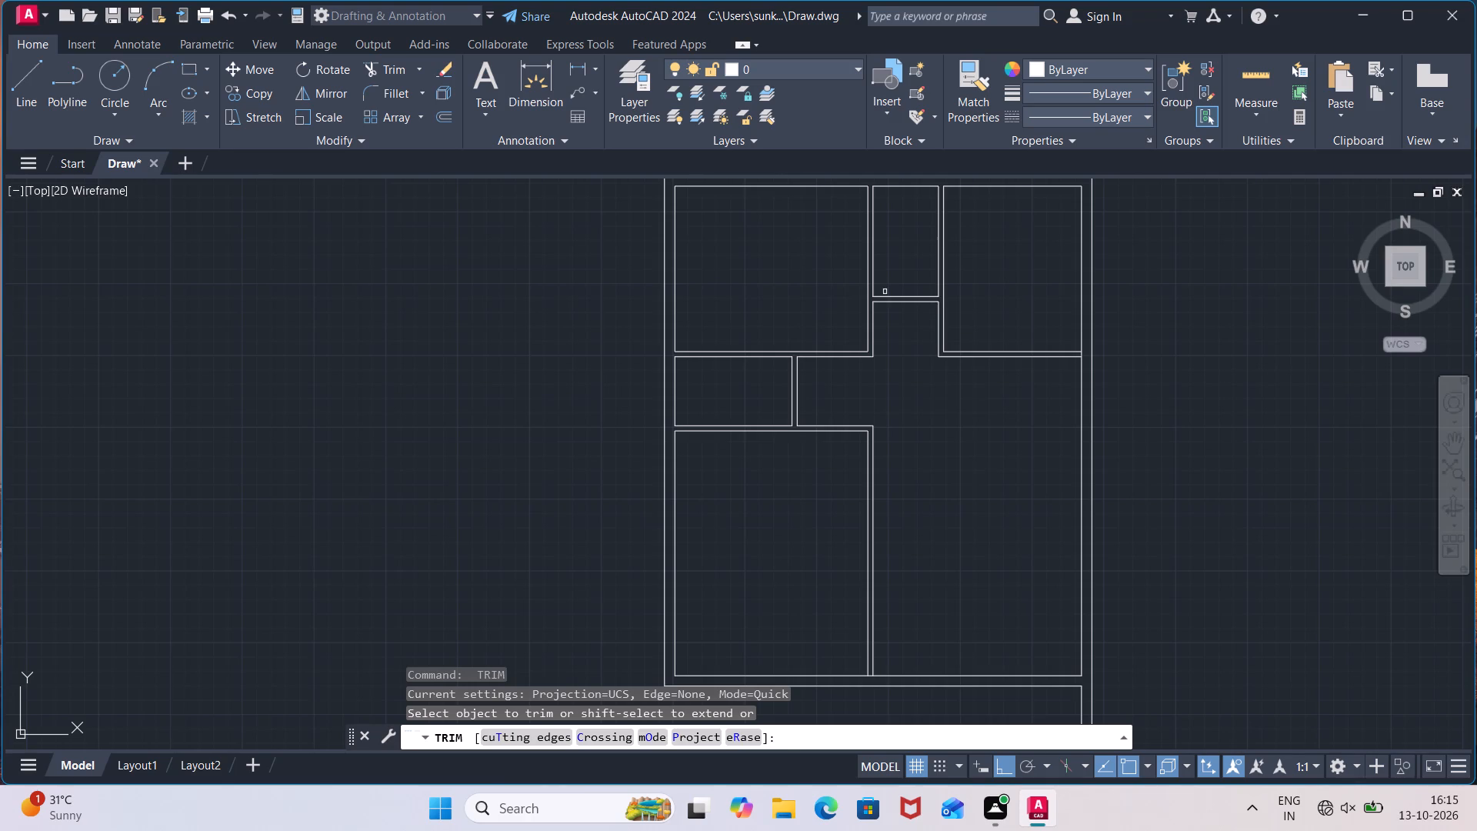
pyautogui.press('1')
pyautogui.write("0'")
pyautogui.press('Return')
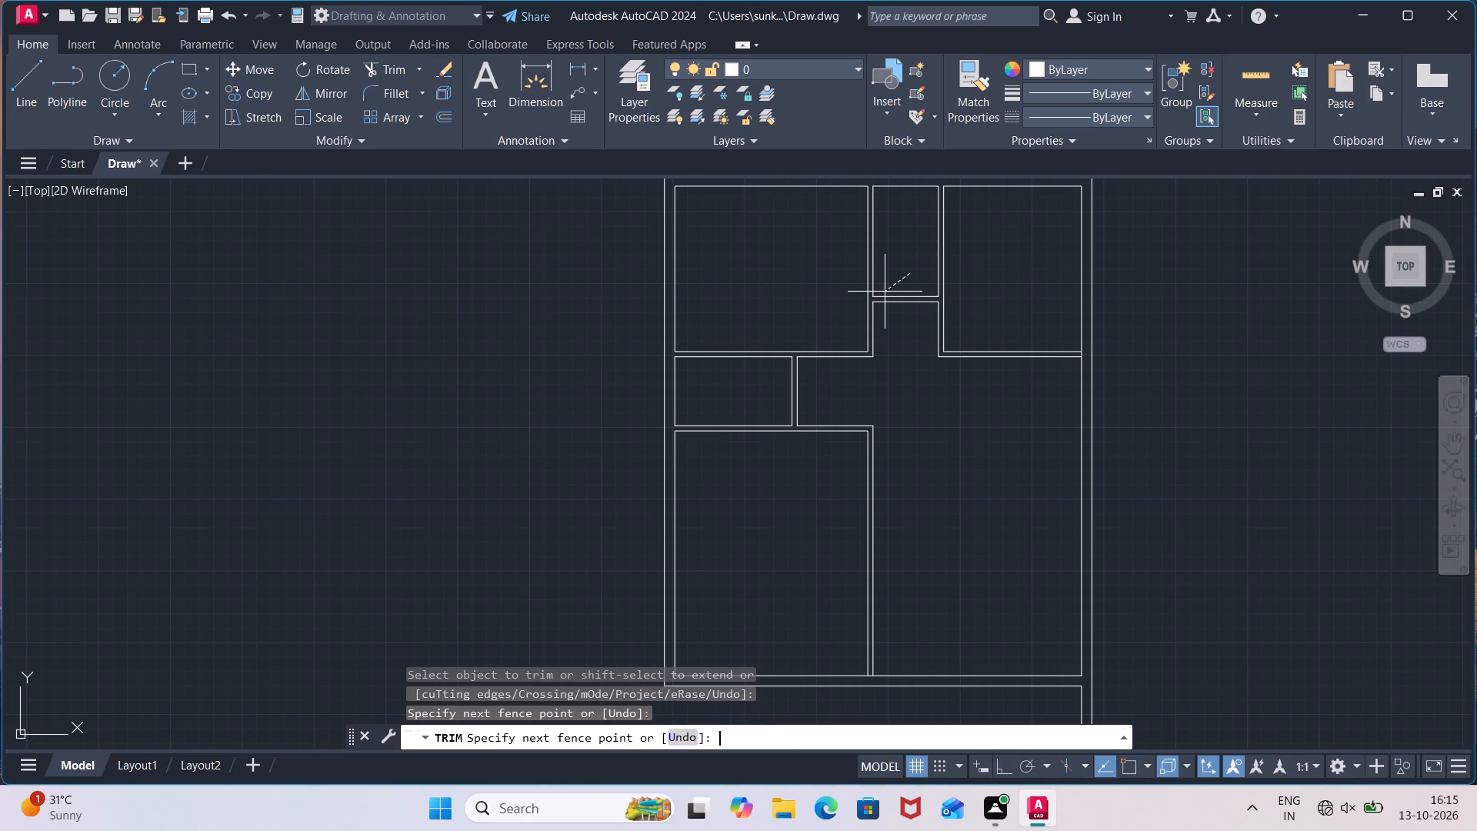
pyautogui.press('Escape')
# Offset the lower line of the second left-hand horizontal partition 10' downward.
pyautogui.press('o')
pyautogui.press('Return')
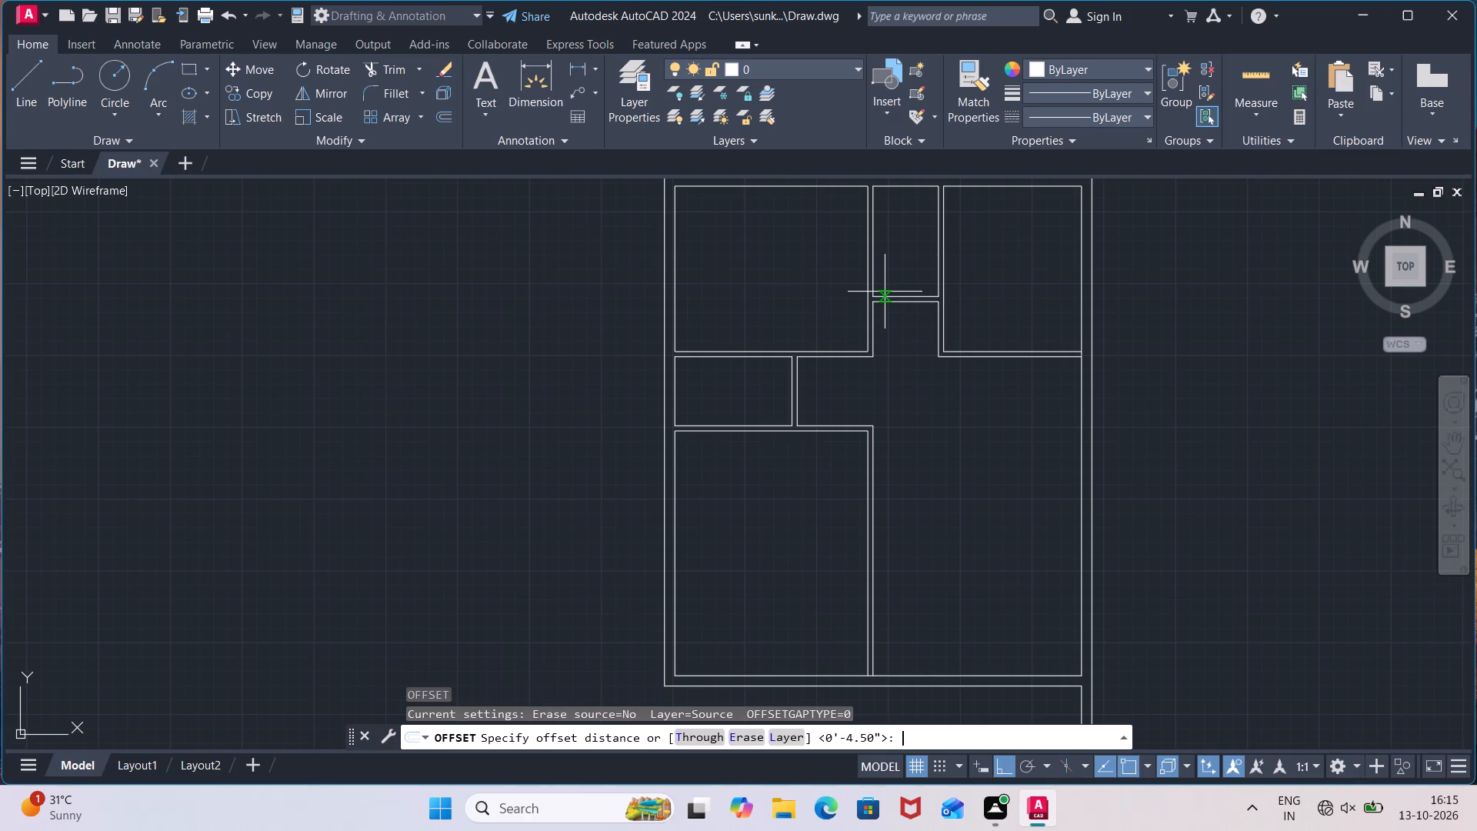
pyautogui.write("10'")
pyautogui.press('Return')
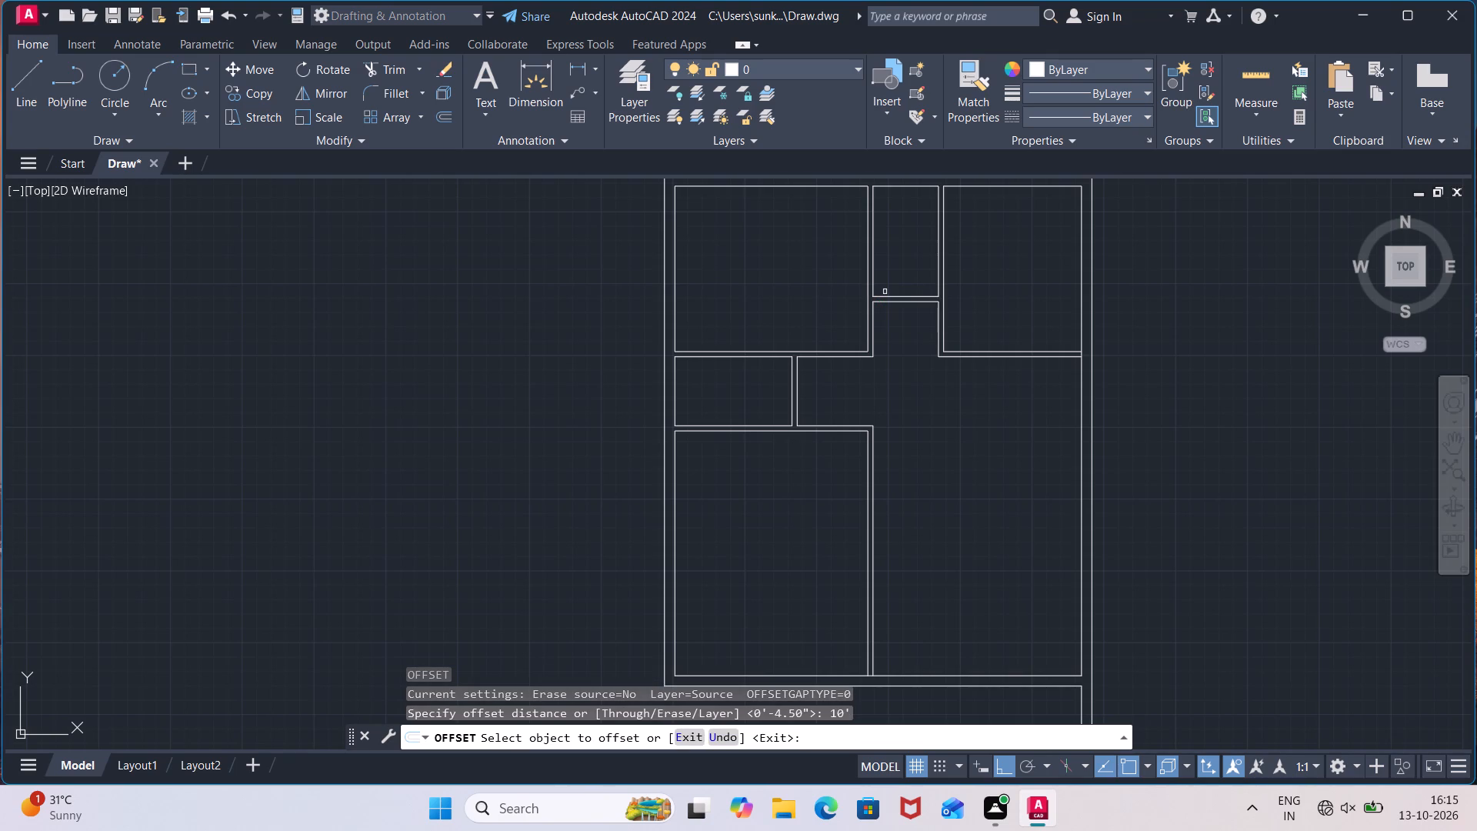
pyautogui.click(850, 432)
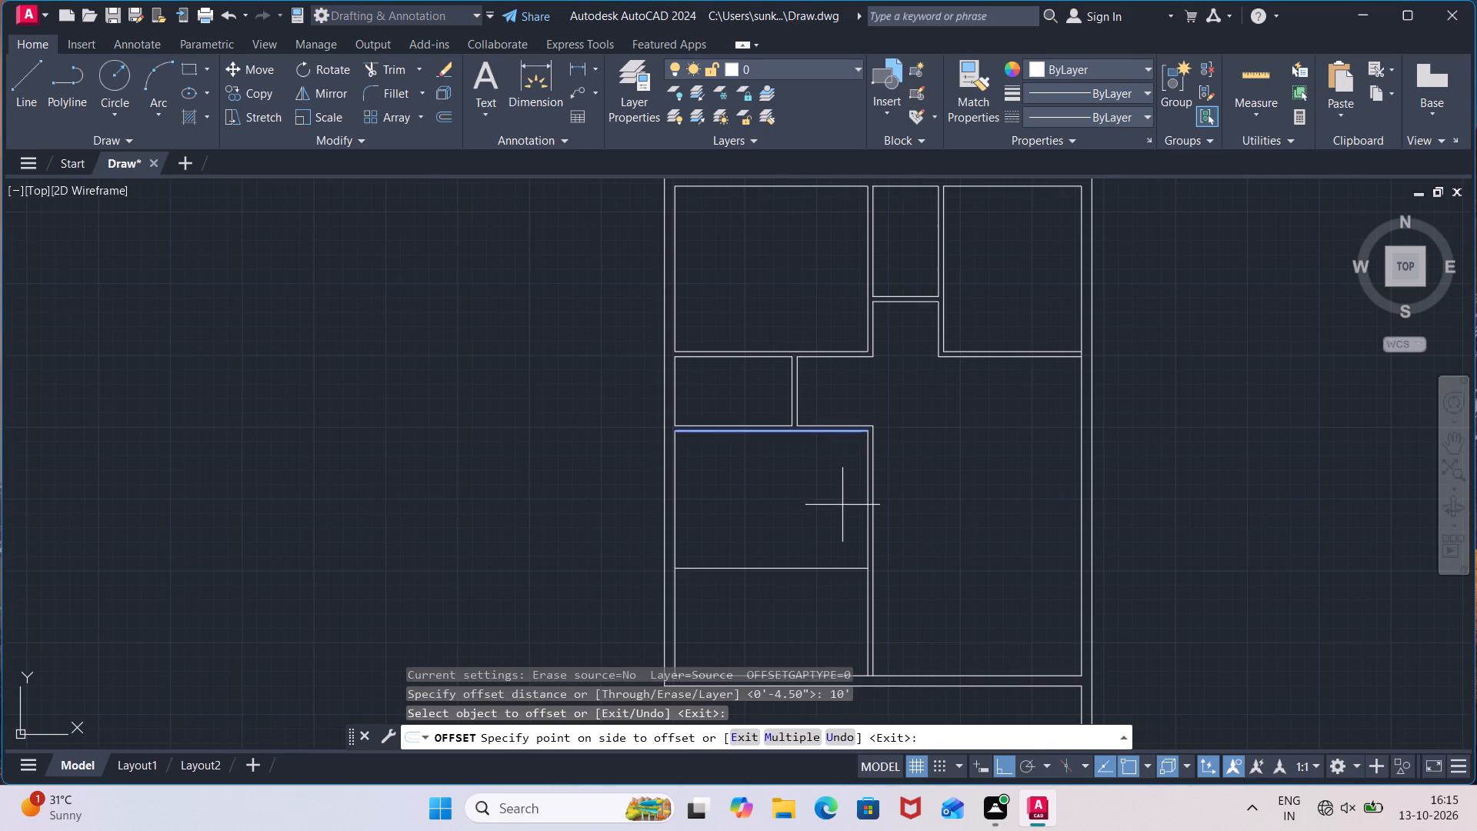
pyautogui.click(842, 505)
pyautogui.press('space')
# Offset the new horizontal line in the lower-left room 9" downward to form a wall.
pyautogui.press('space')
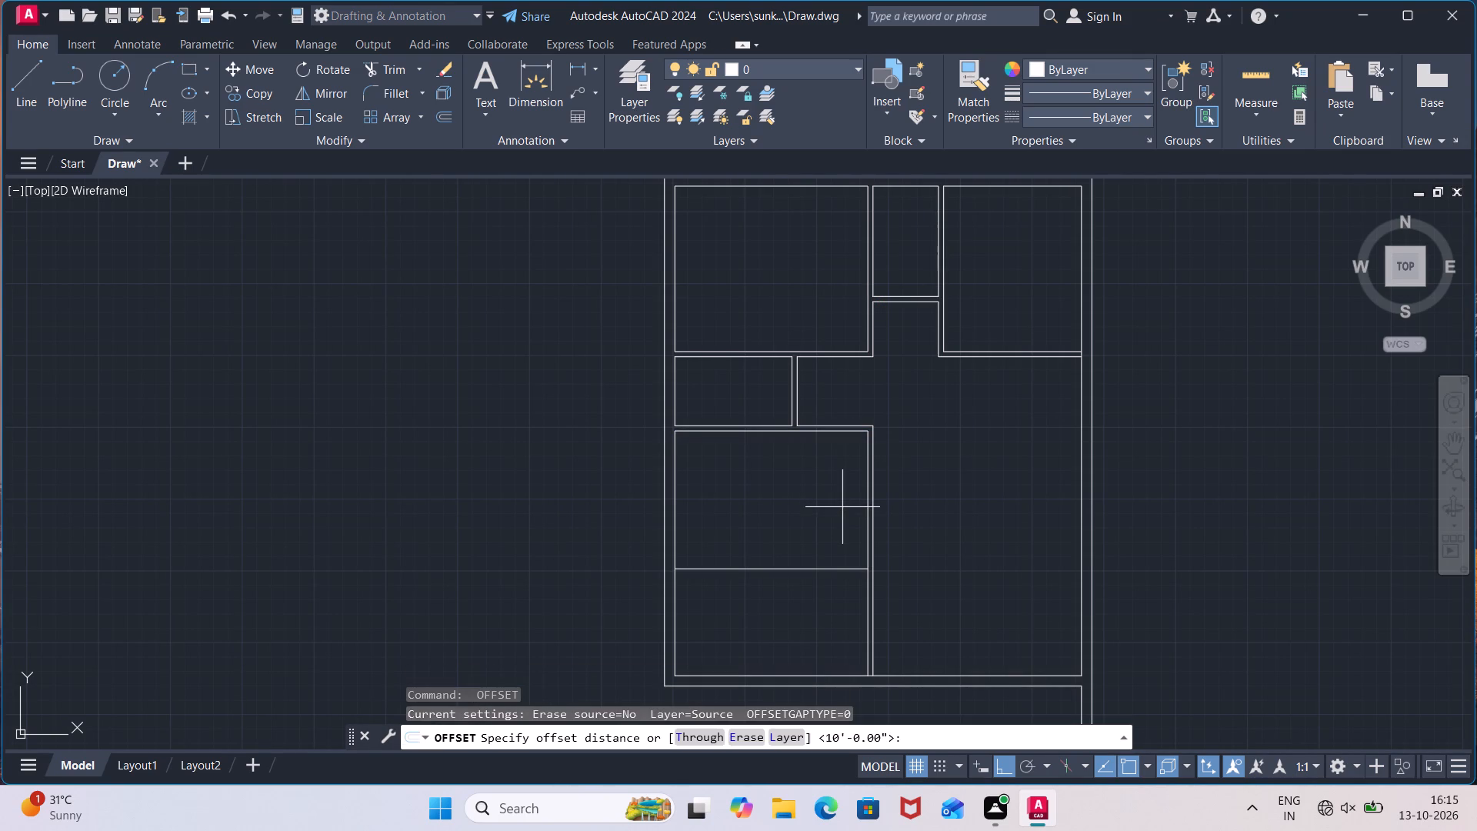
pyautogui.write('9"')
pyautogui.press('Return')
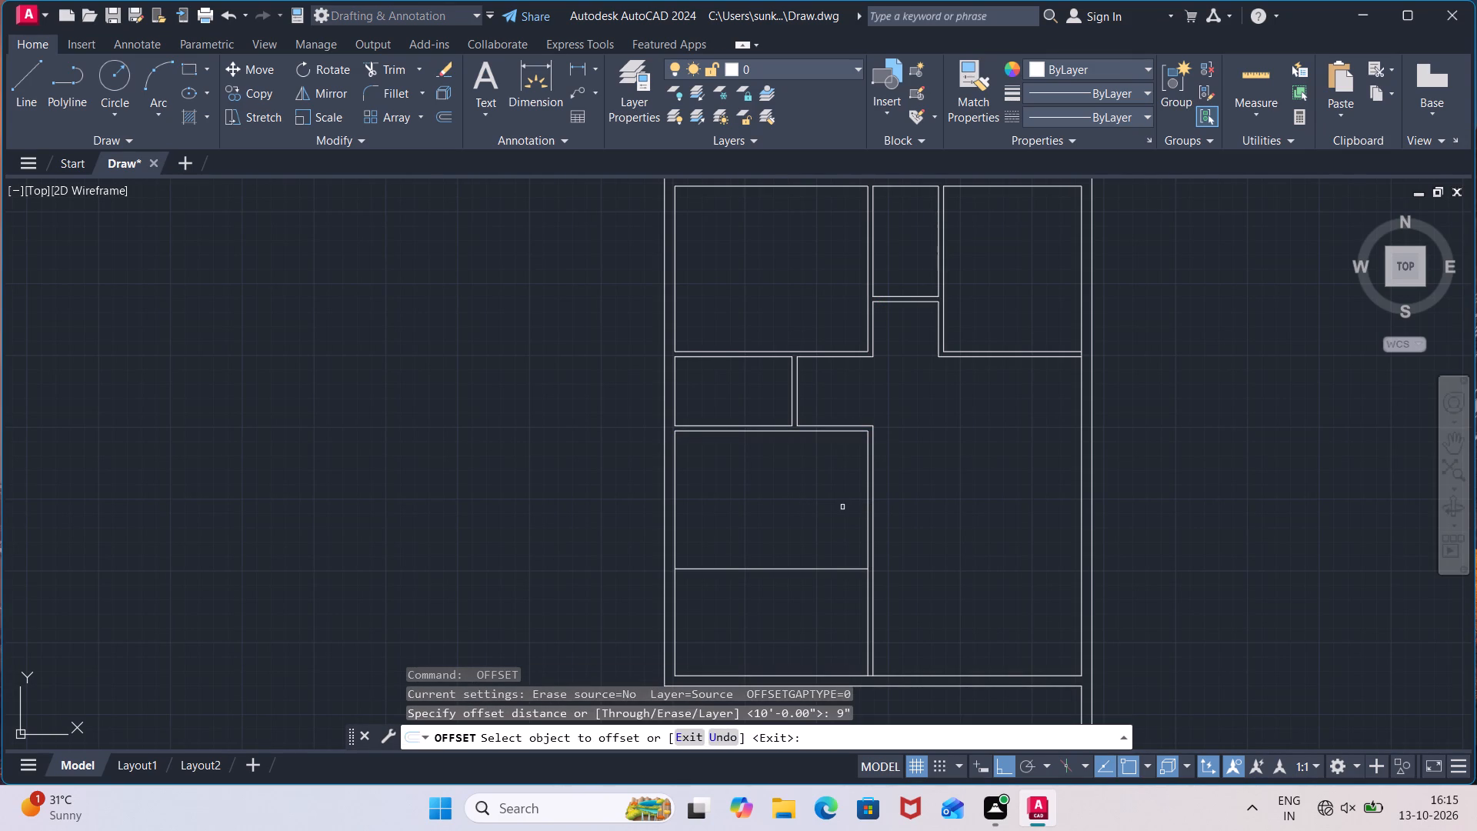
pyautogui.click(831, 569)
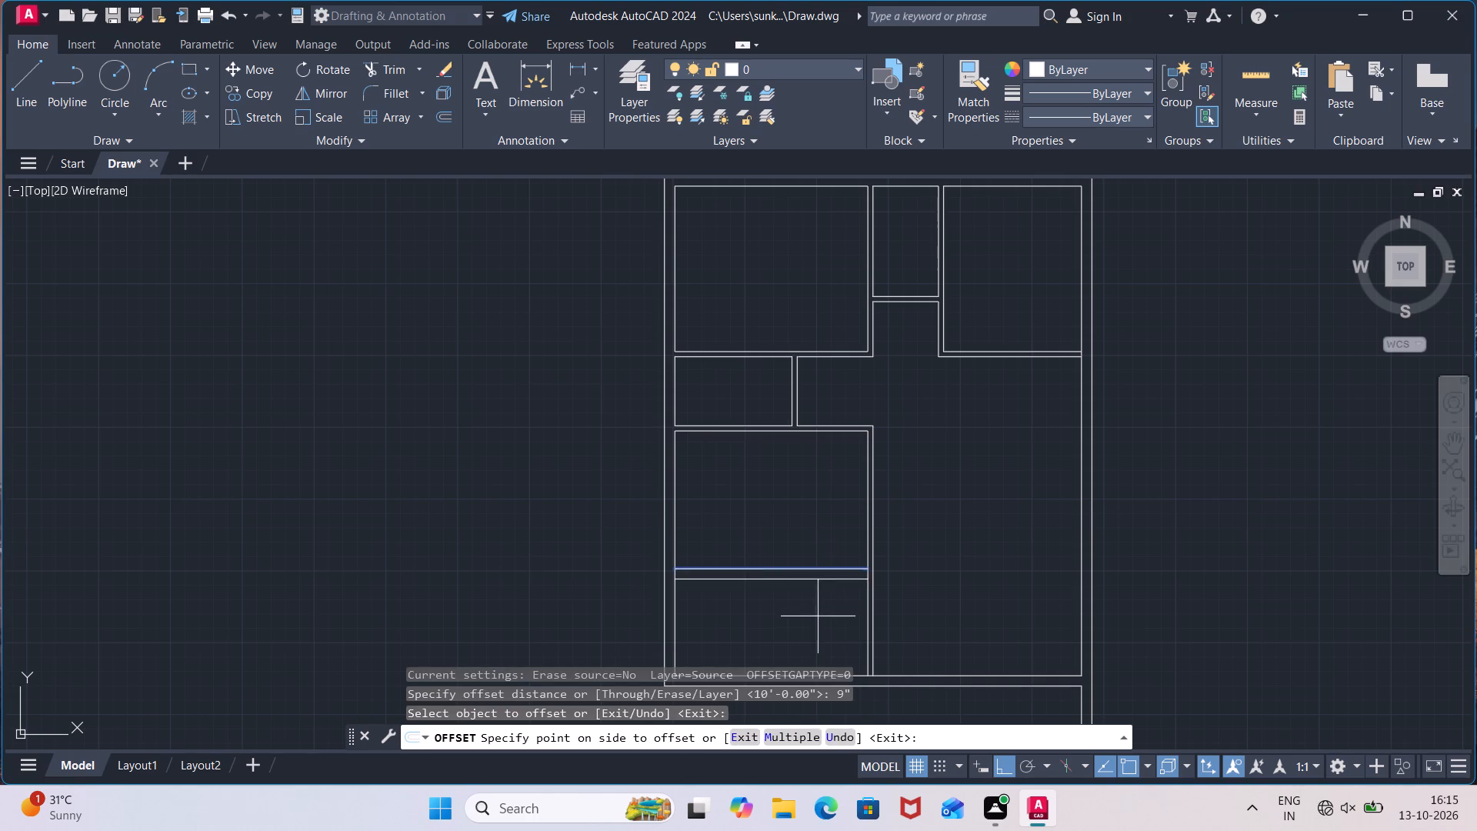
pyautogui.click(818, 616)
pyautogui.press('Escape')
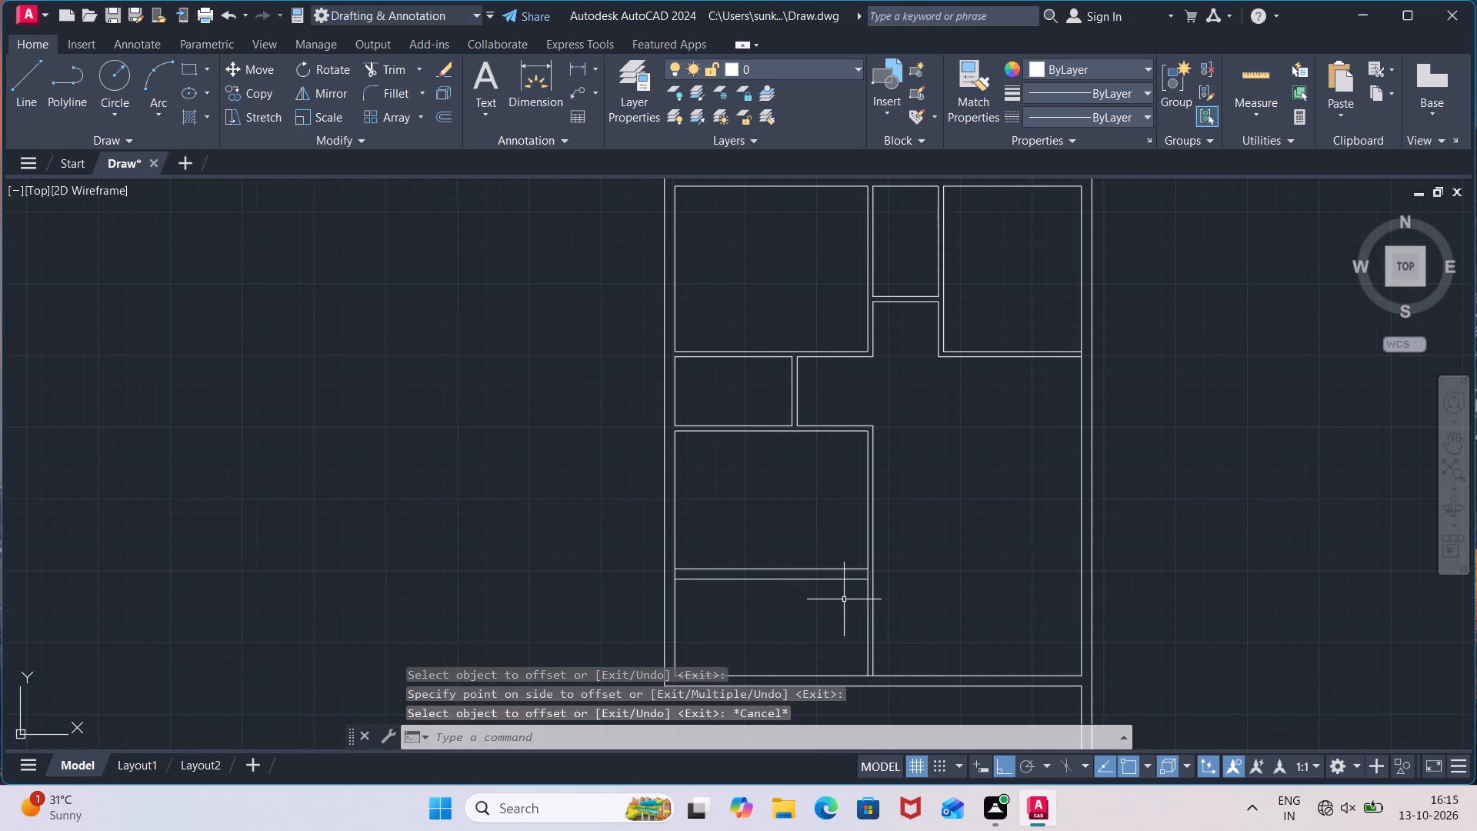
# Stretch the lower line of the new 9" wall across to the far line of the long vertical partition.
pyautogui.click(848, 577)
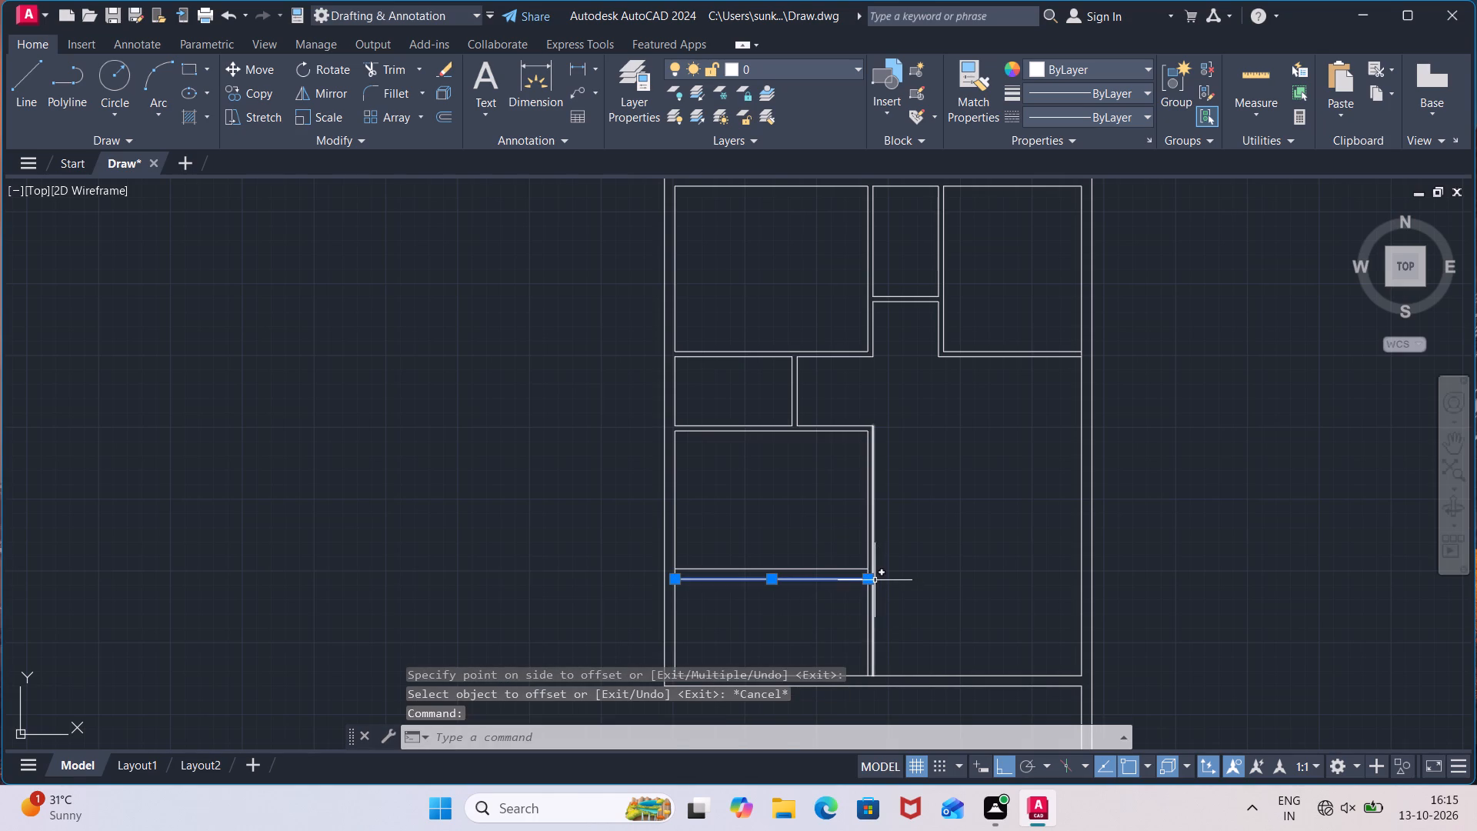
pyautogui.click(868, 580)
pyautogui.click(877, 581)
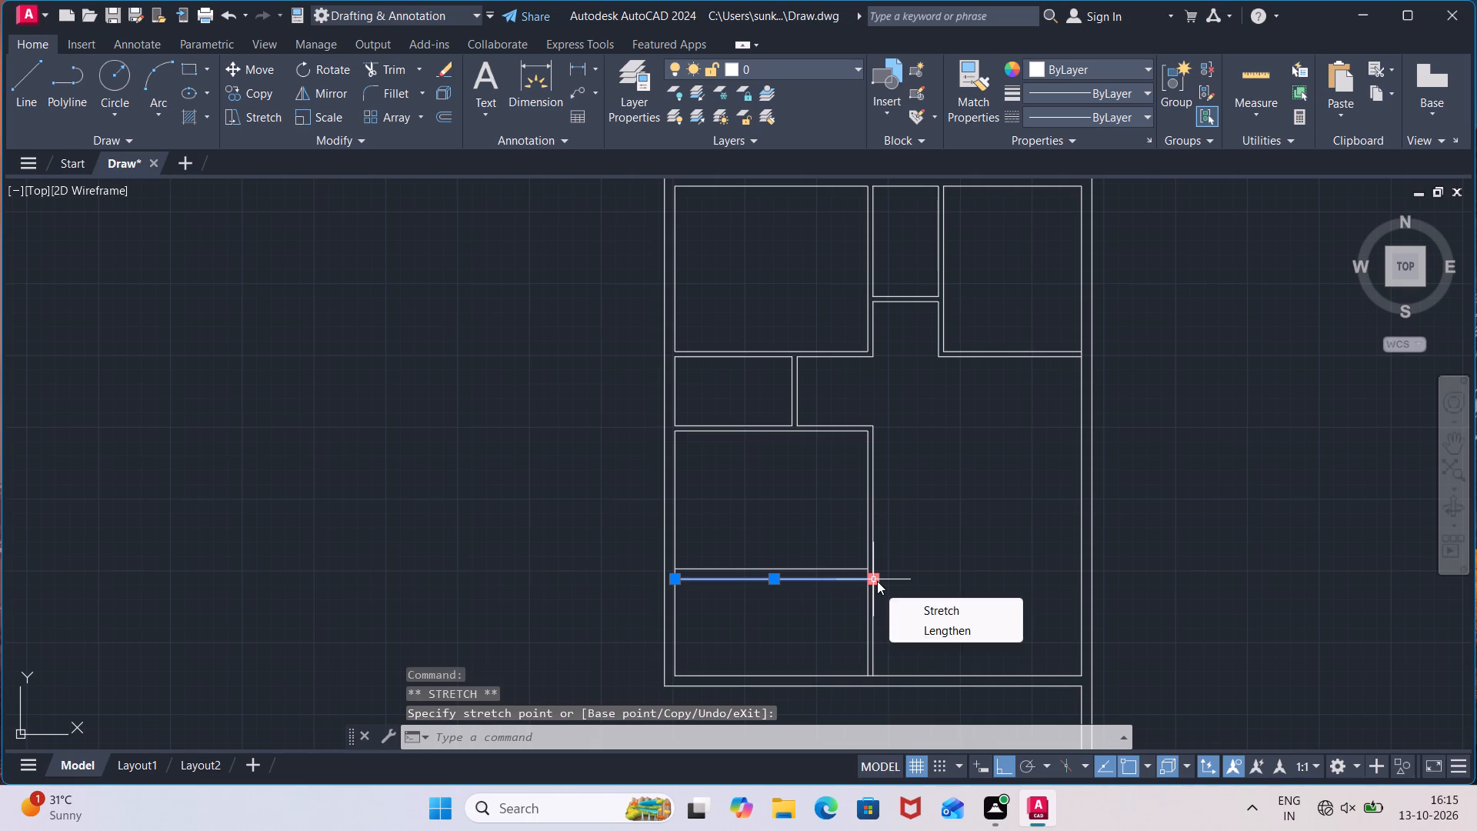
pyautogui.press('Escape')
pyautogui.press('Escape')
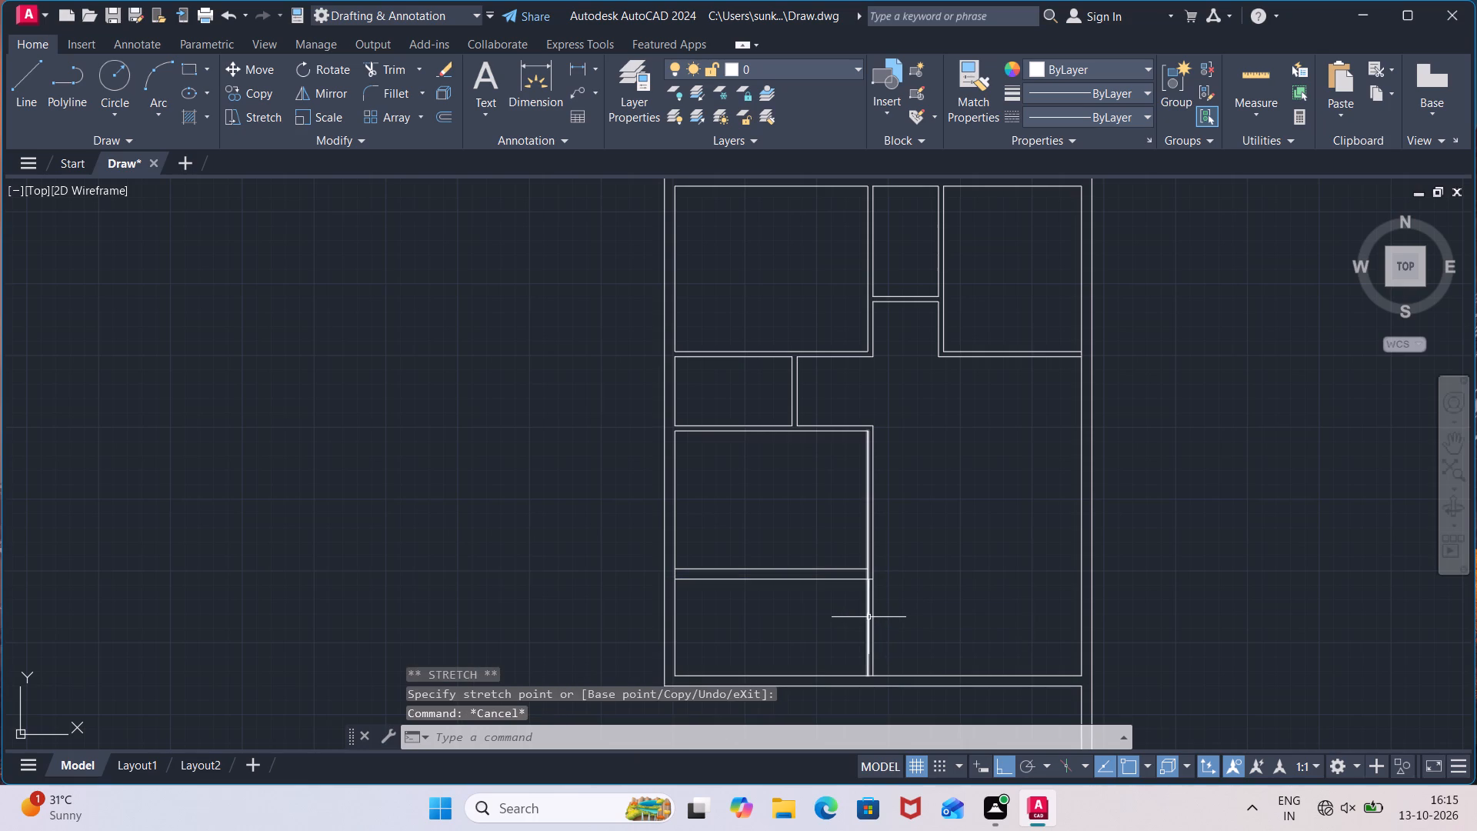
# Trim the long vertical partition's inner line between the new 9" wall's lines and remove its remaining length down to the bottom wall.
pyautogui.scroll(3, 849, 599)
pyautogui.moveTo(882, 610); pyautogui.dragTo(855, 516, button='middle')
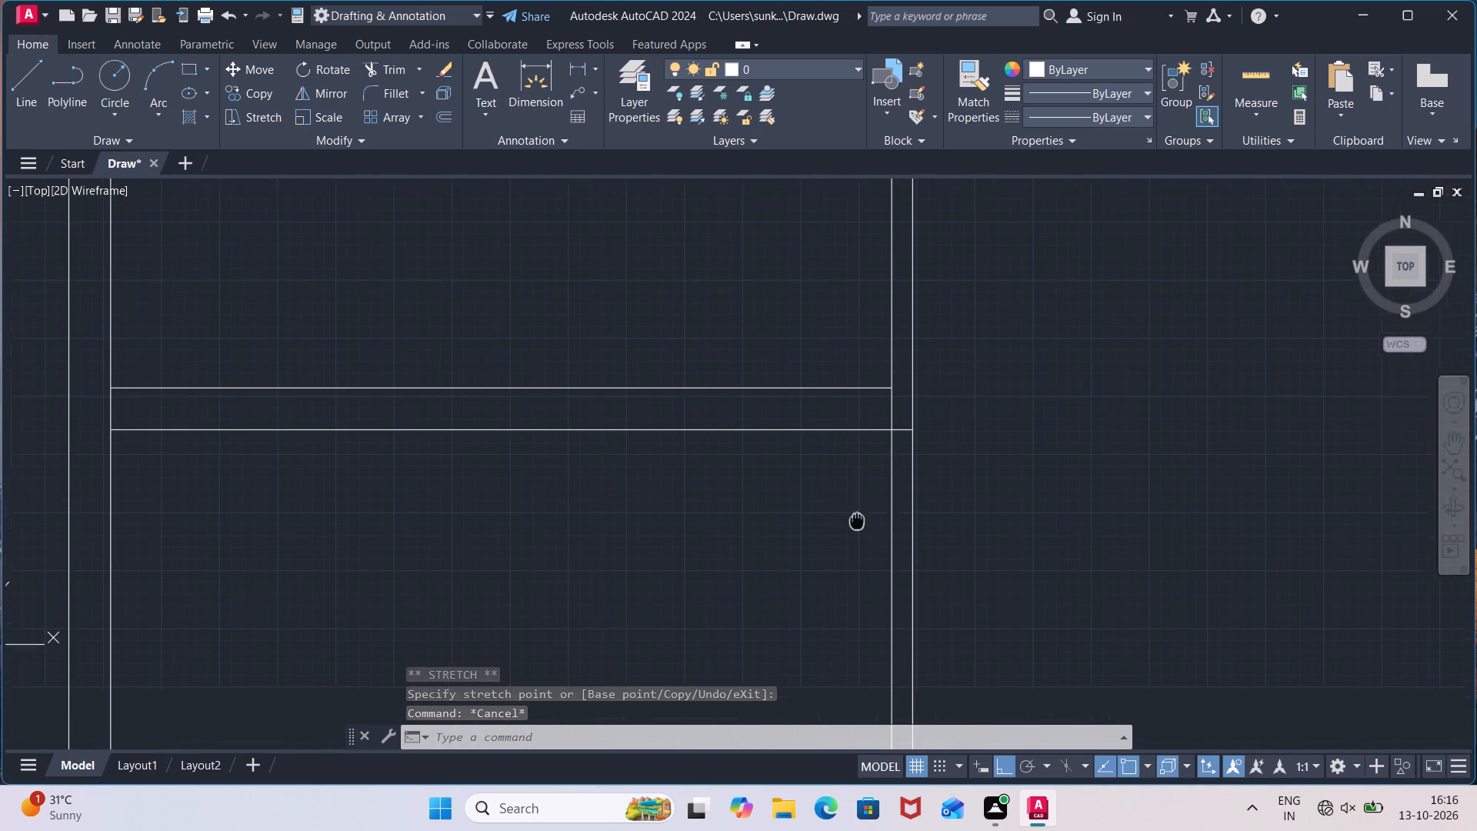
pyautogui.moveTo(855, 516); pyautogui.dragTo(855, 515, button='middle')
pyautogui.write('tr')
pyautogui.press('Return')
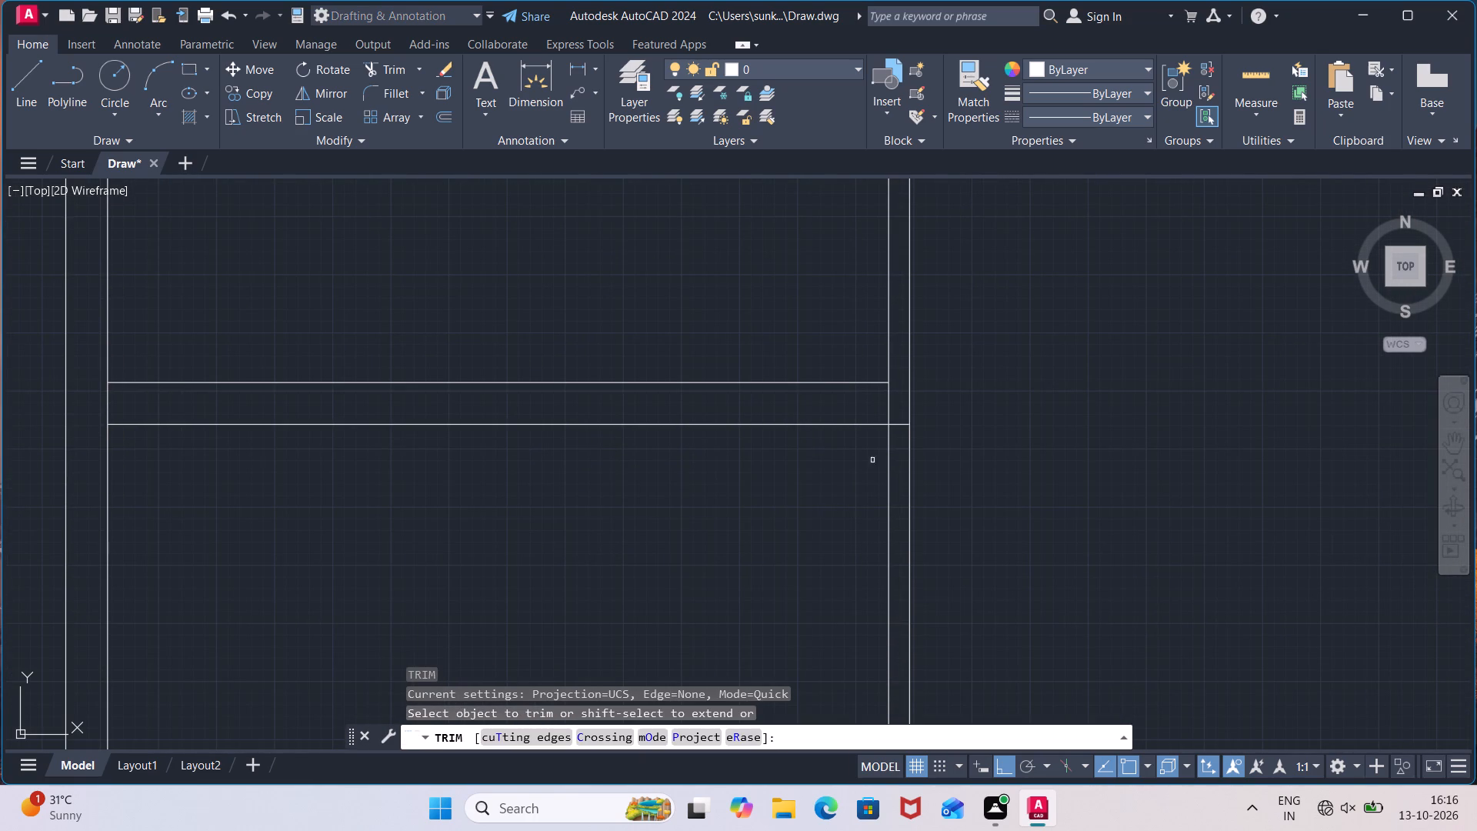
pyautogui.click(884, 406)
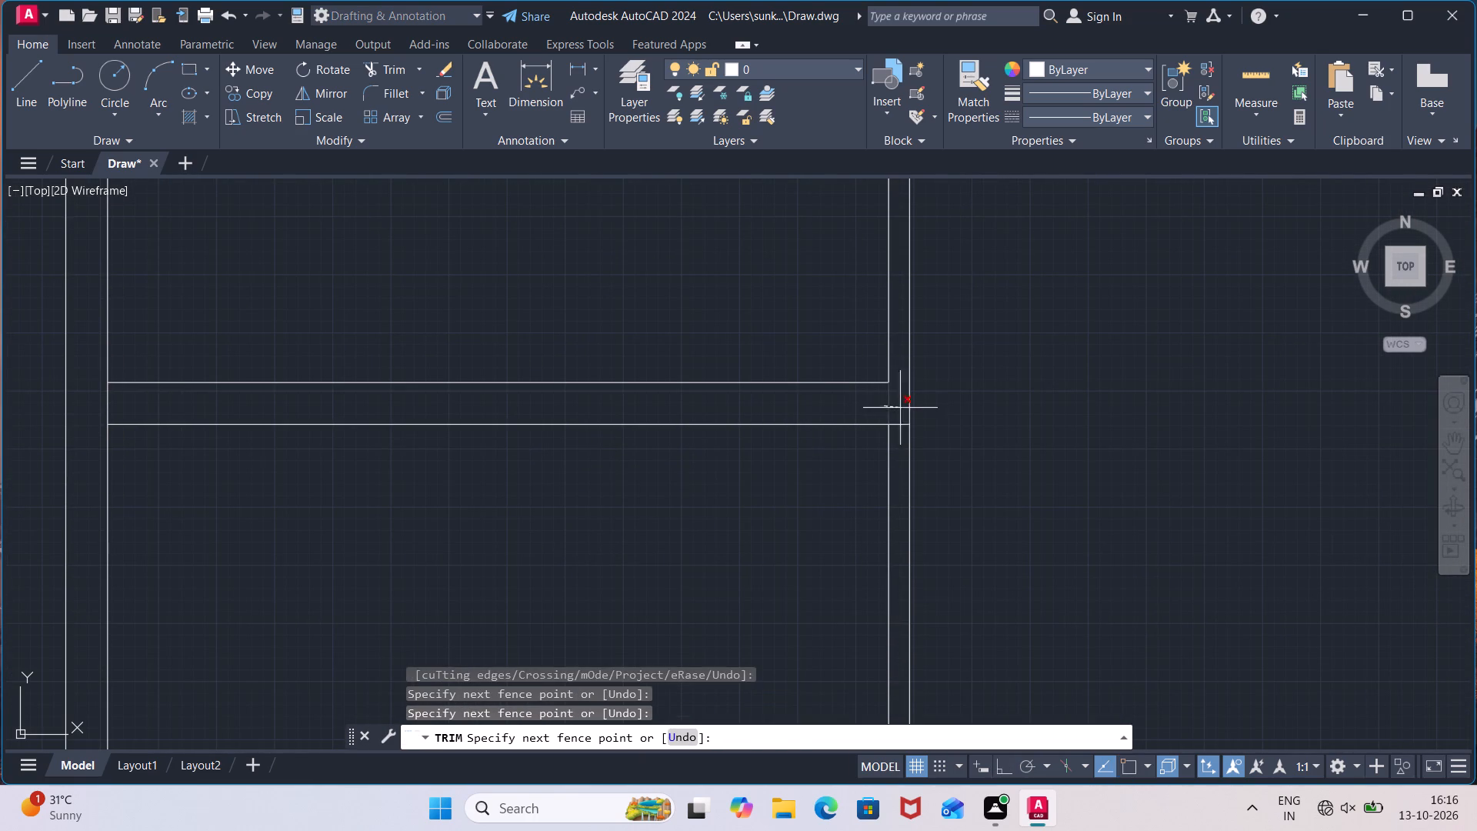
pyautogui.click(900, 408)
pyautogui.scroll(-3, 895, 389)
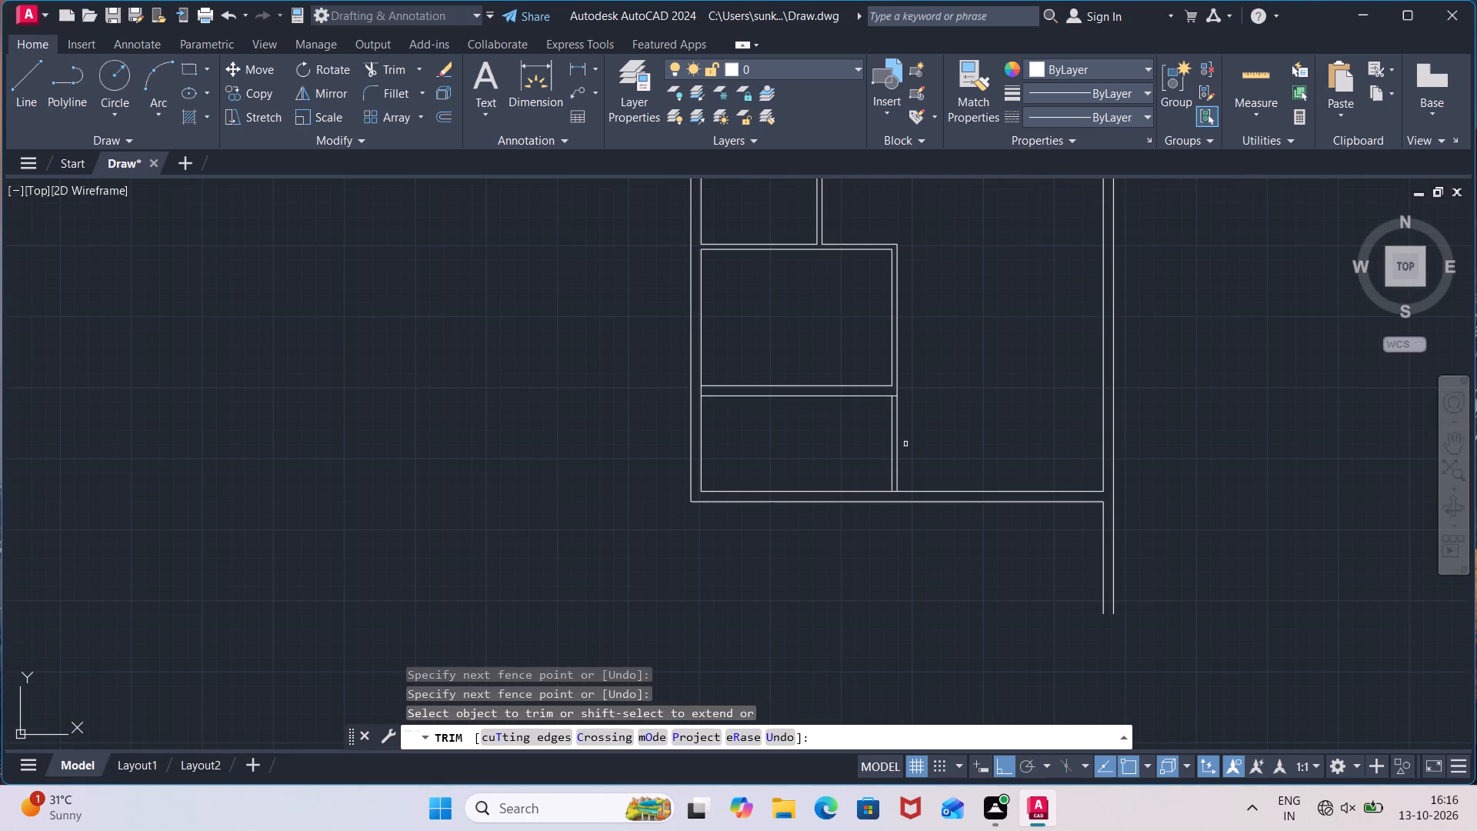
pyautogui.click(893, 434)
pyautogui.press('Escape')
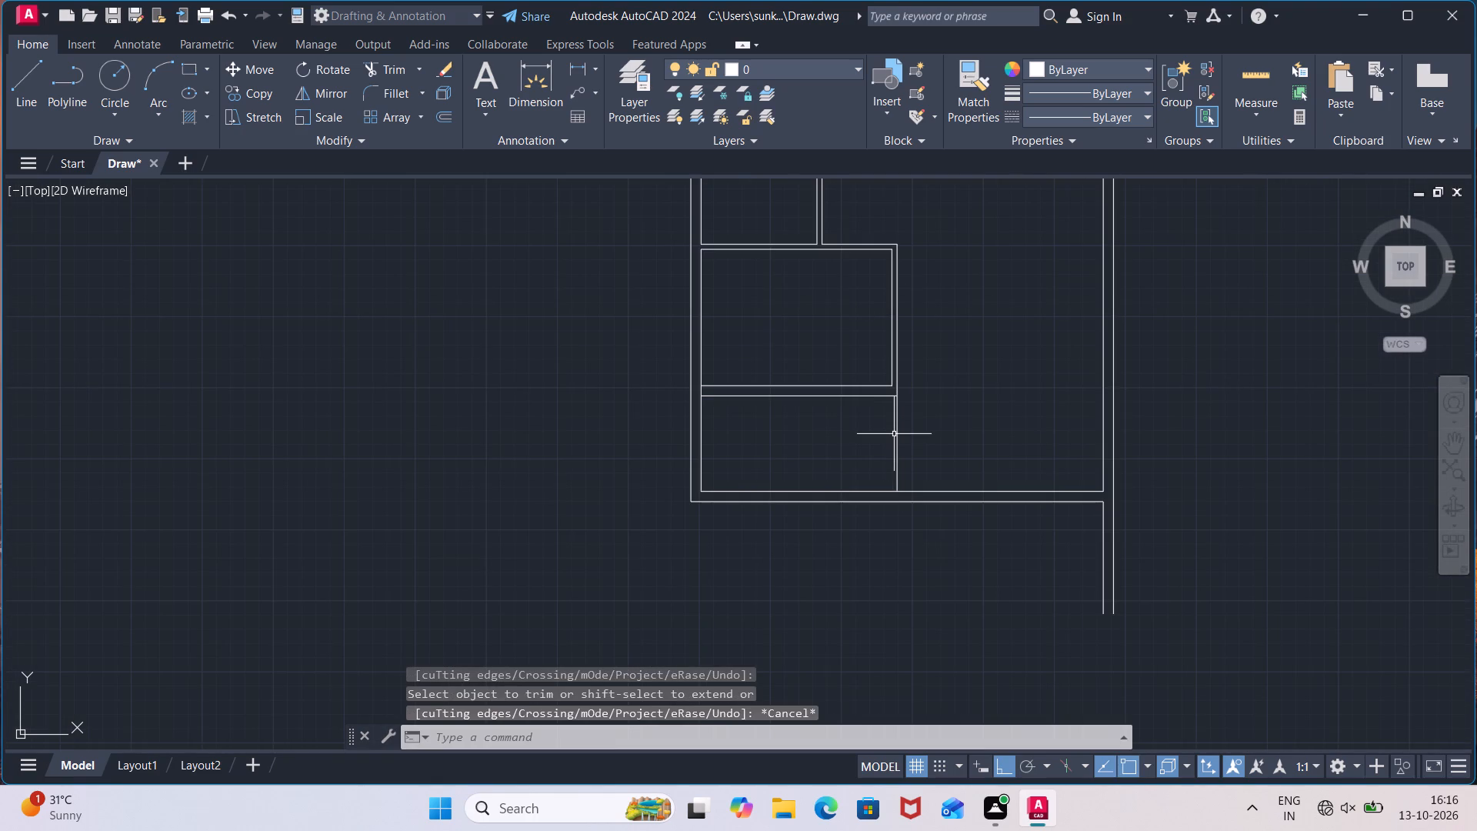
# Offset the long vertical partition's outer line 9" toward the lower-left room.
pyautogui.write('off')
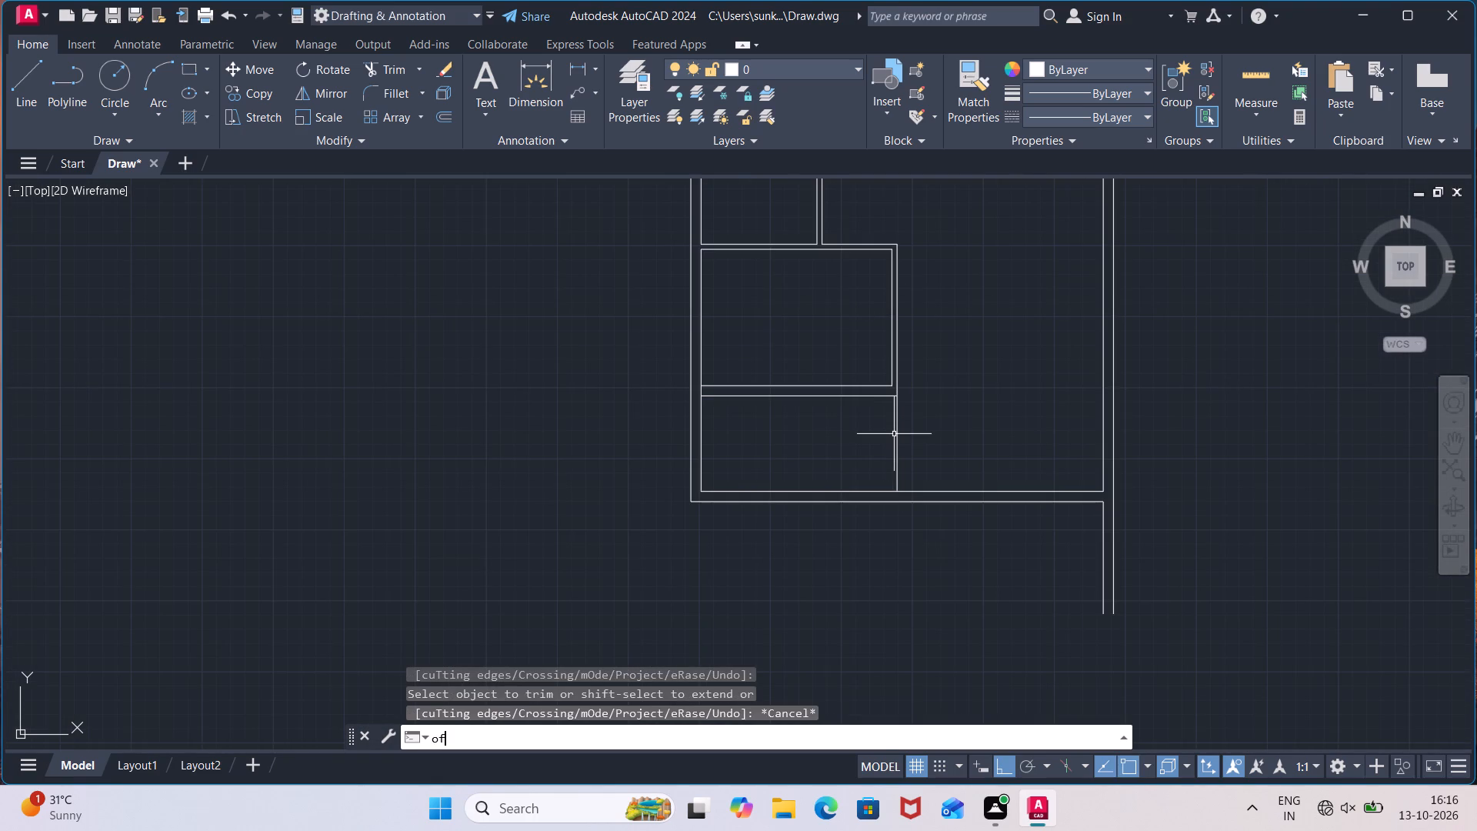
pyautogui.press('Return')
pyautogui.press('9')
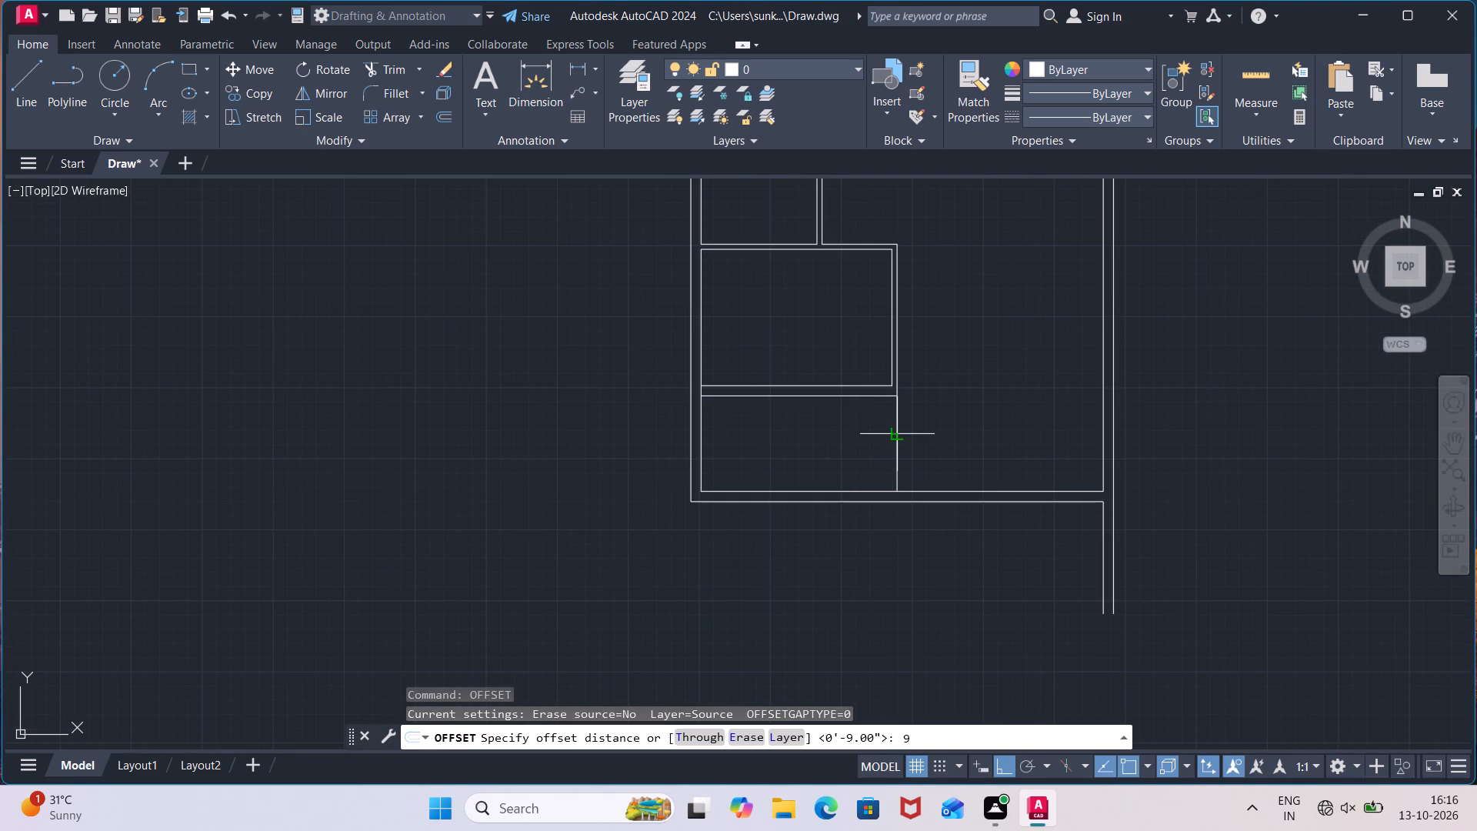
pyautogui.hotkey('shift', '"')
pyautogui.press('Return')
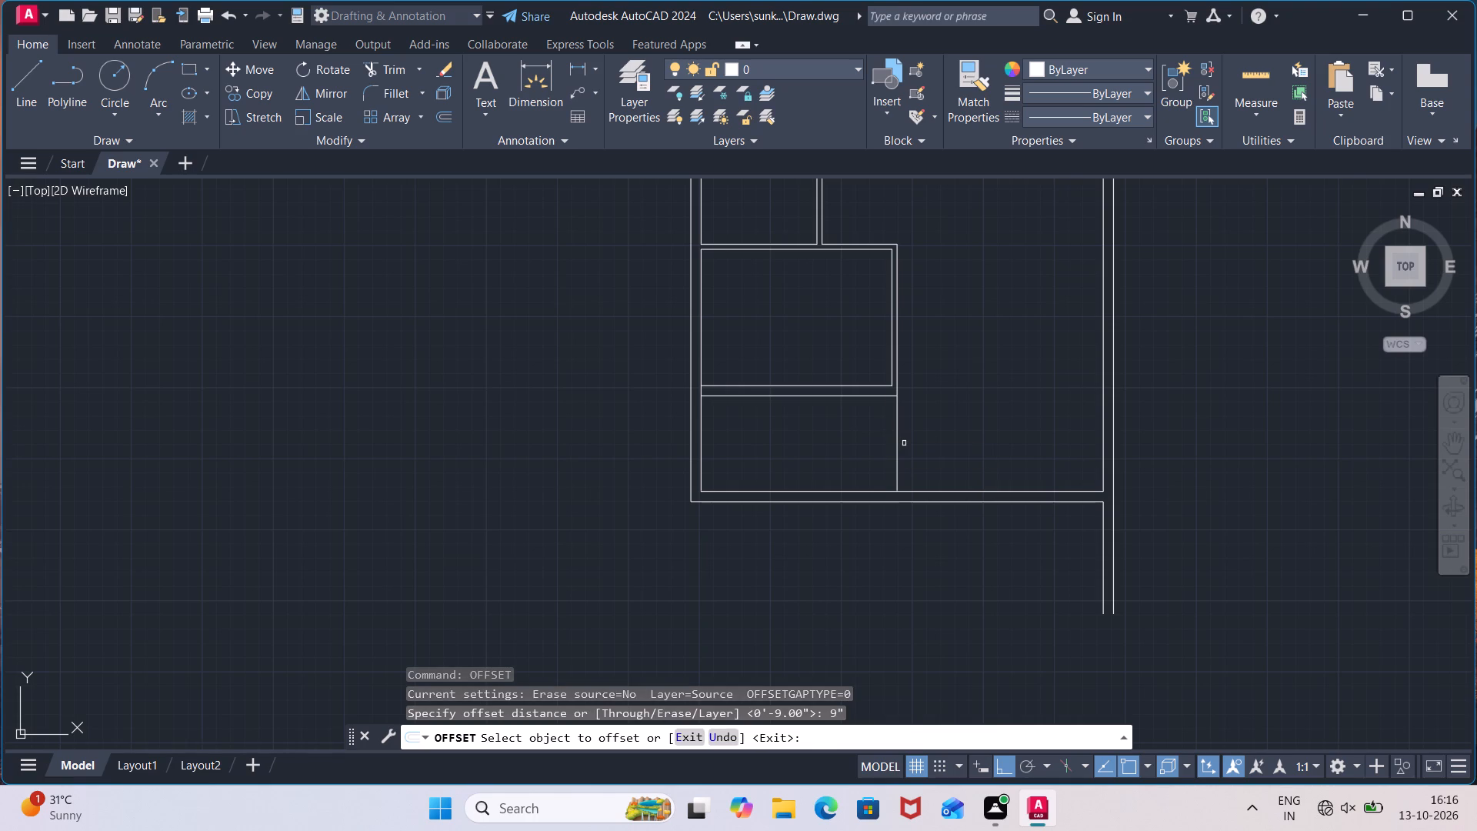
pyautogui.click(898, 442)
pyautogui.click(860, 446)
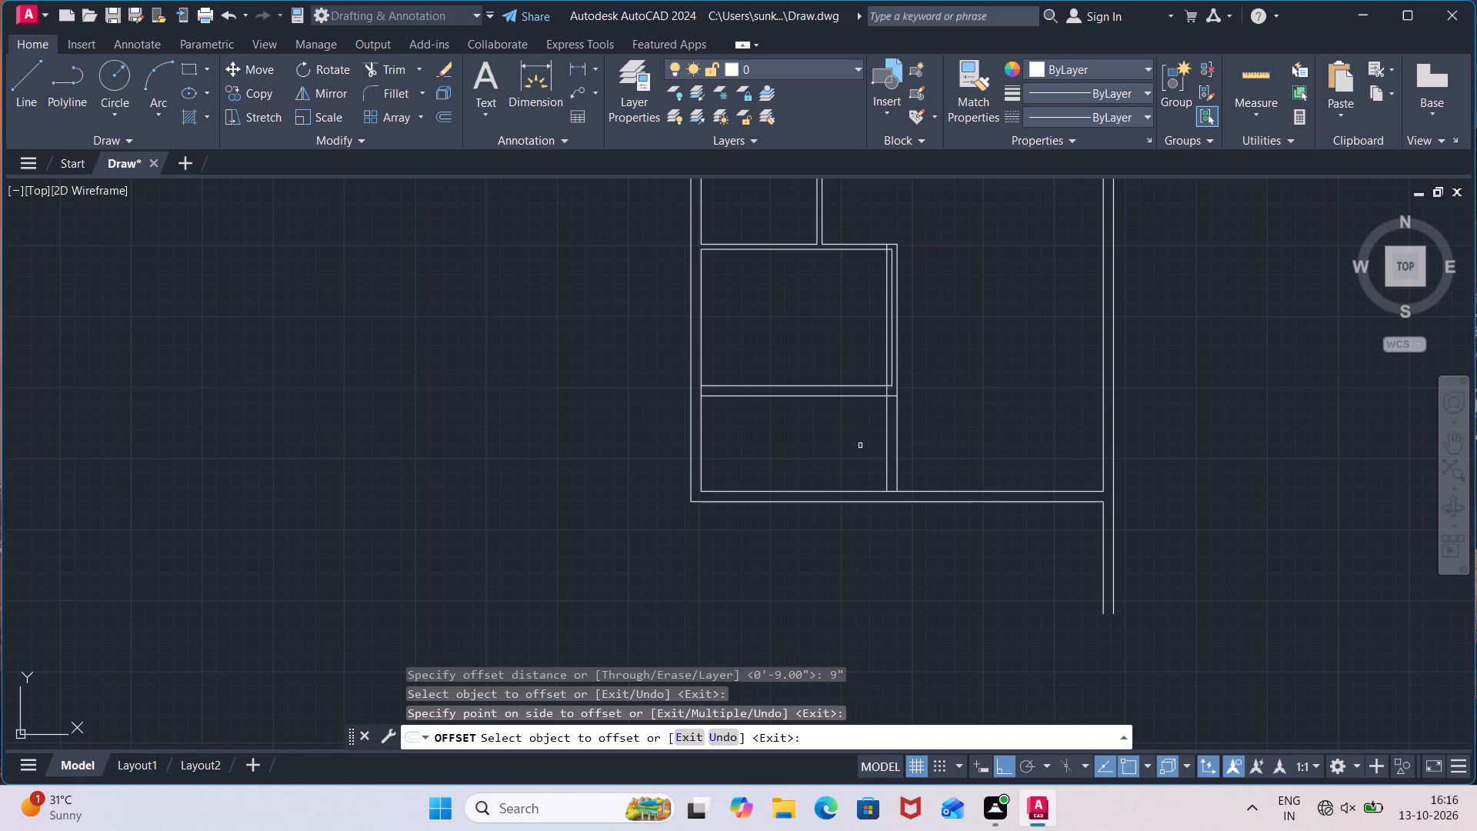
pyautogui.press('Escape')
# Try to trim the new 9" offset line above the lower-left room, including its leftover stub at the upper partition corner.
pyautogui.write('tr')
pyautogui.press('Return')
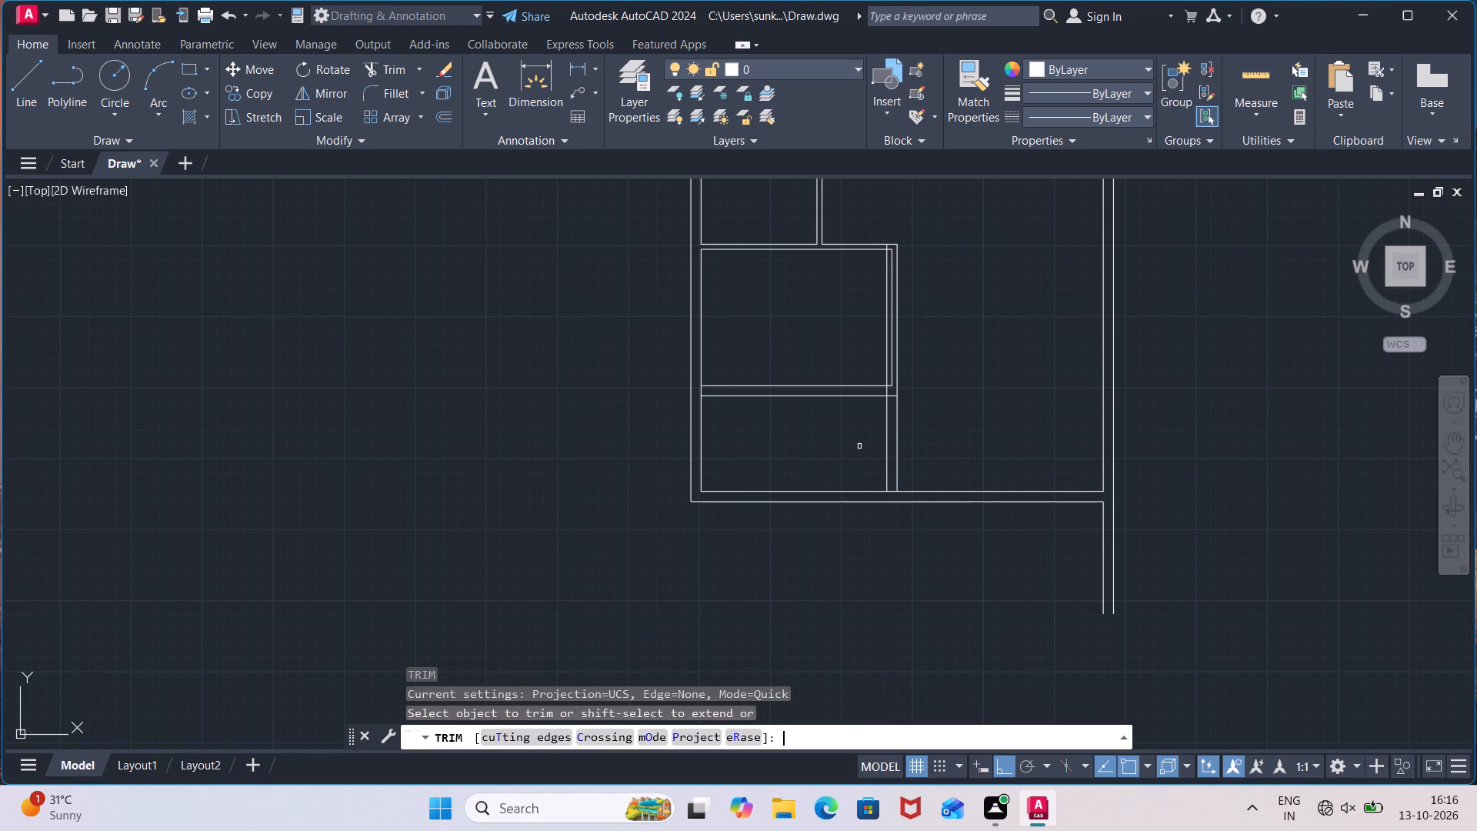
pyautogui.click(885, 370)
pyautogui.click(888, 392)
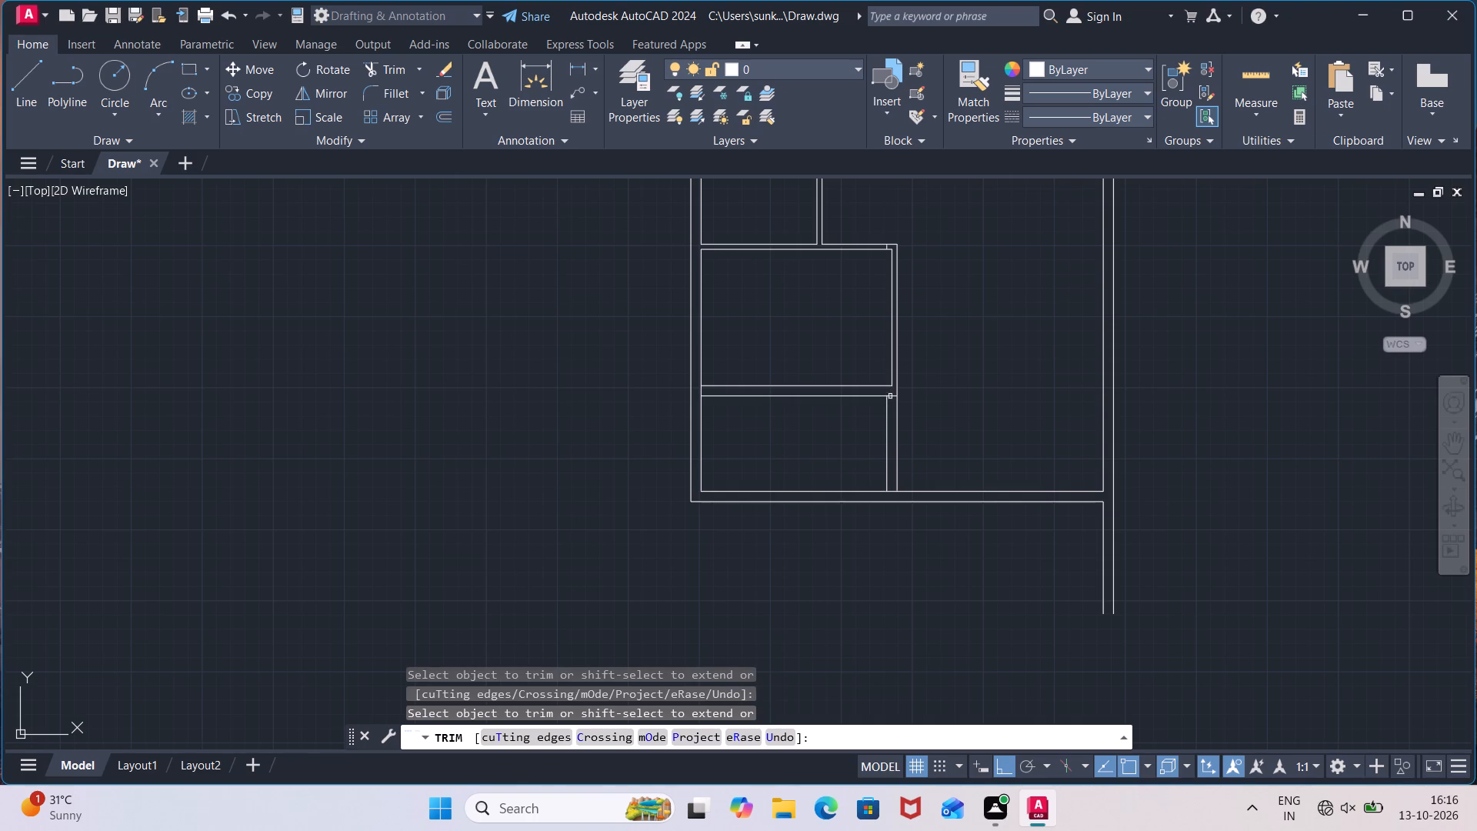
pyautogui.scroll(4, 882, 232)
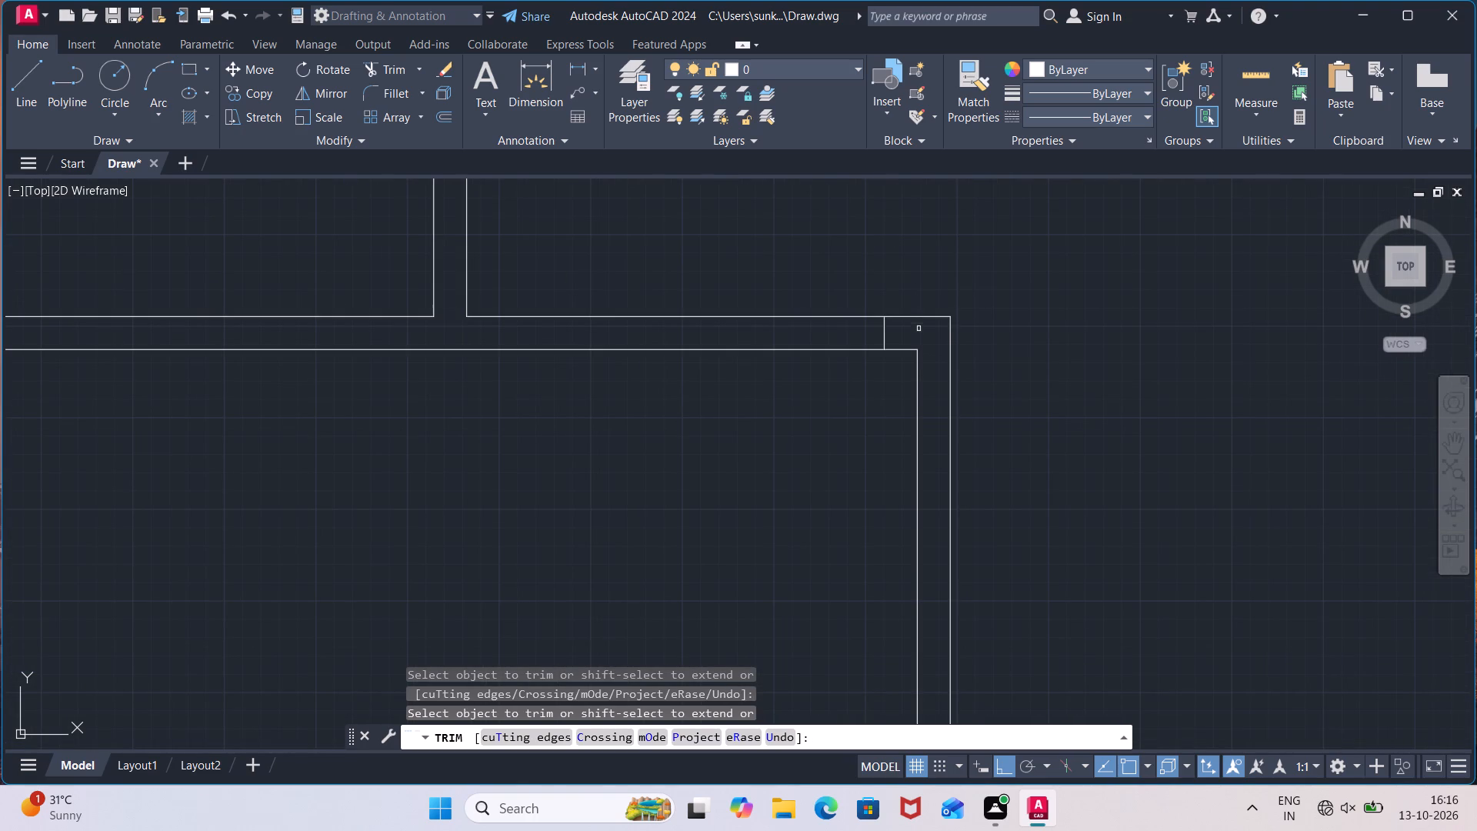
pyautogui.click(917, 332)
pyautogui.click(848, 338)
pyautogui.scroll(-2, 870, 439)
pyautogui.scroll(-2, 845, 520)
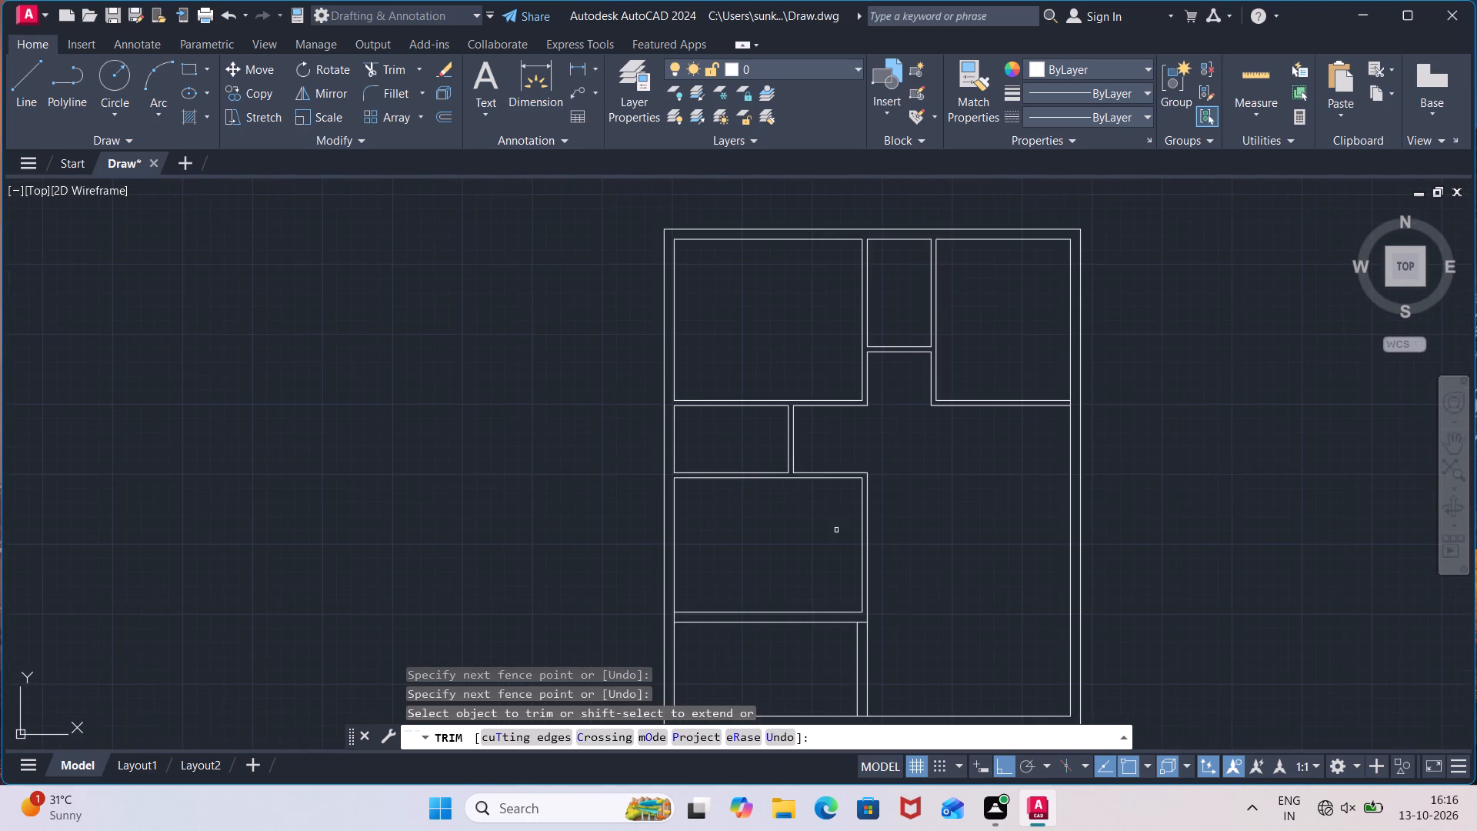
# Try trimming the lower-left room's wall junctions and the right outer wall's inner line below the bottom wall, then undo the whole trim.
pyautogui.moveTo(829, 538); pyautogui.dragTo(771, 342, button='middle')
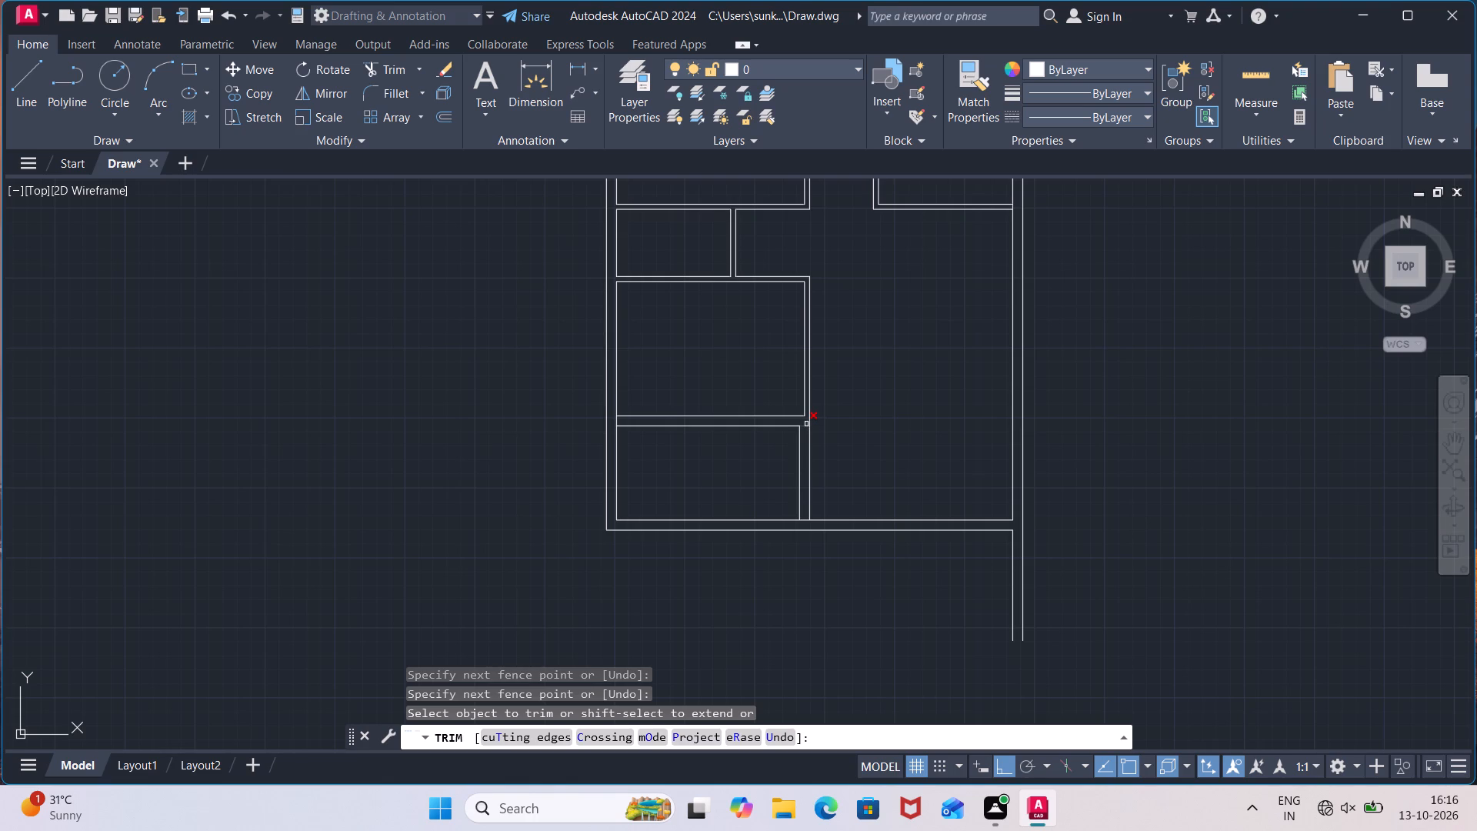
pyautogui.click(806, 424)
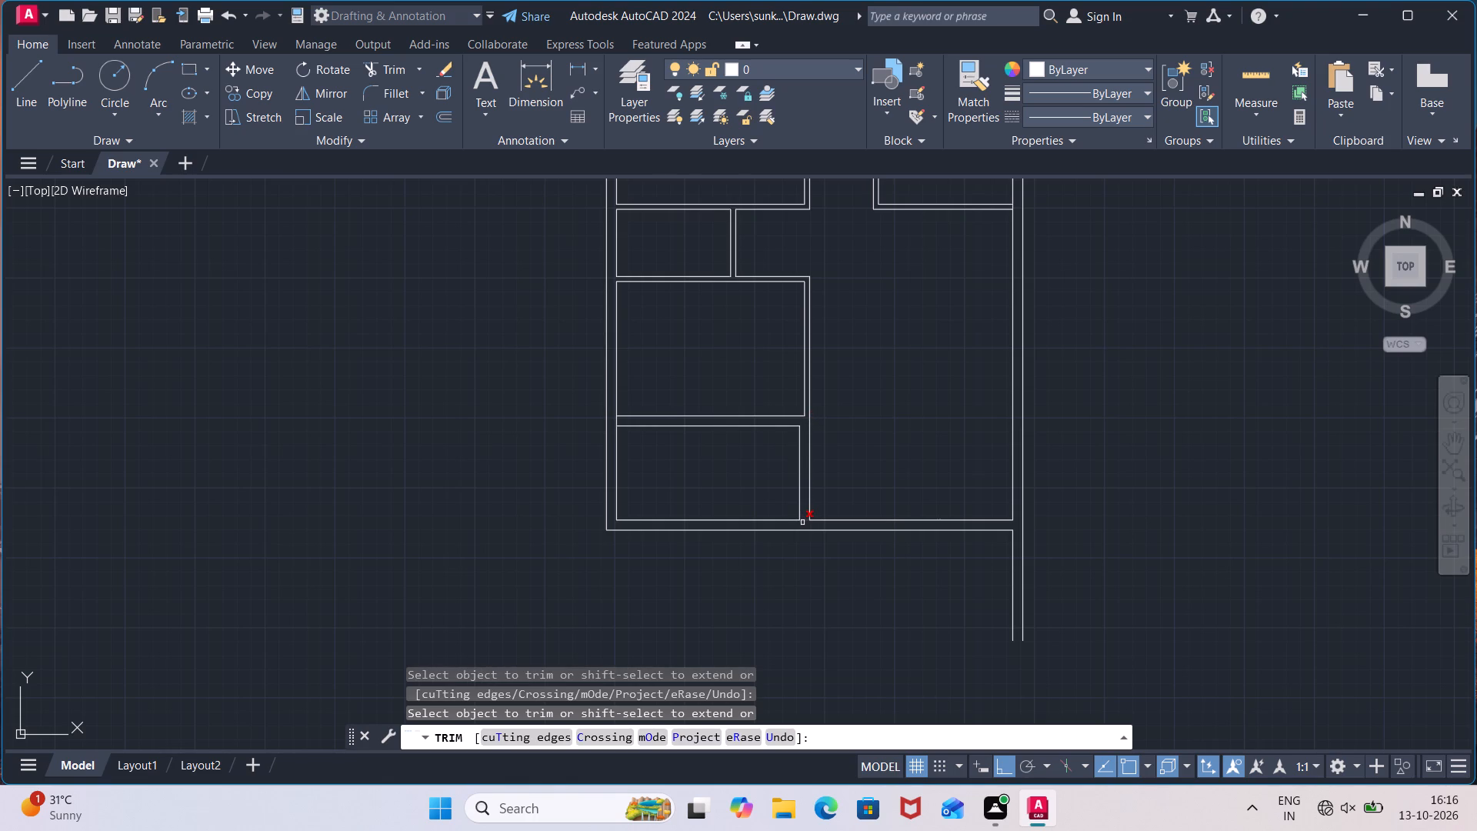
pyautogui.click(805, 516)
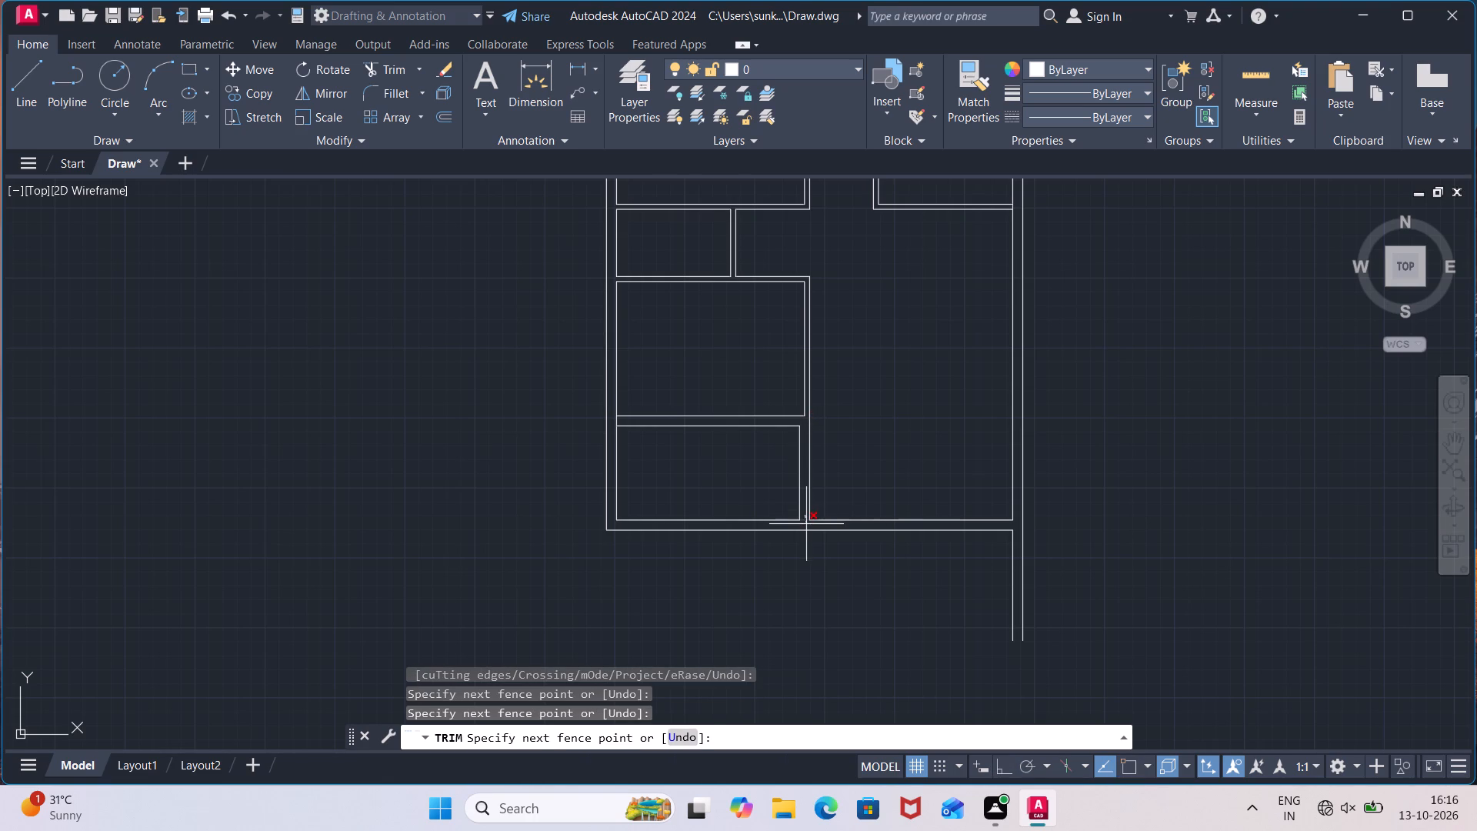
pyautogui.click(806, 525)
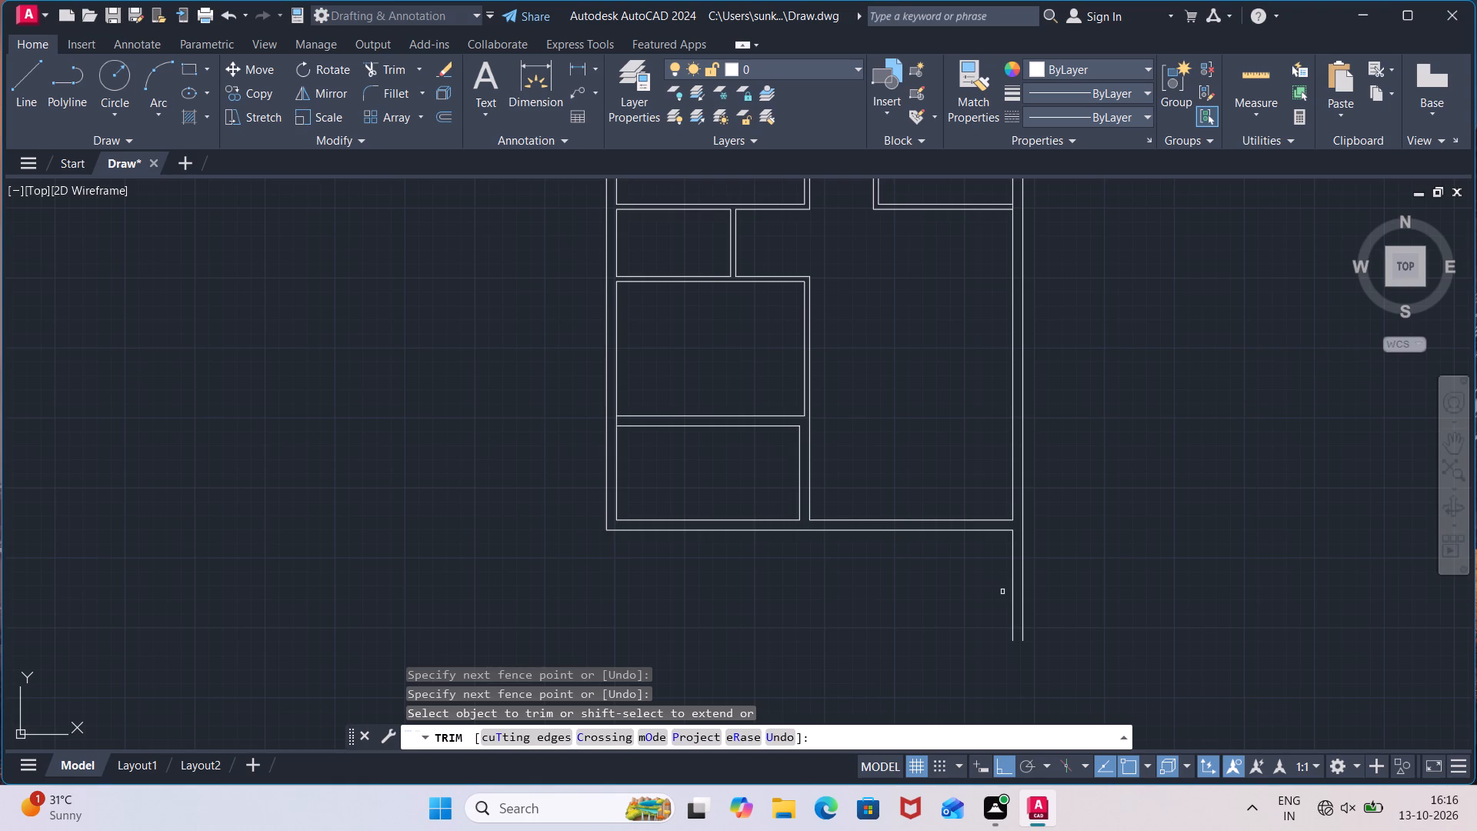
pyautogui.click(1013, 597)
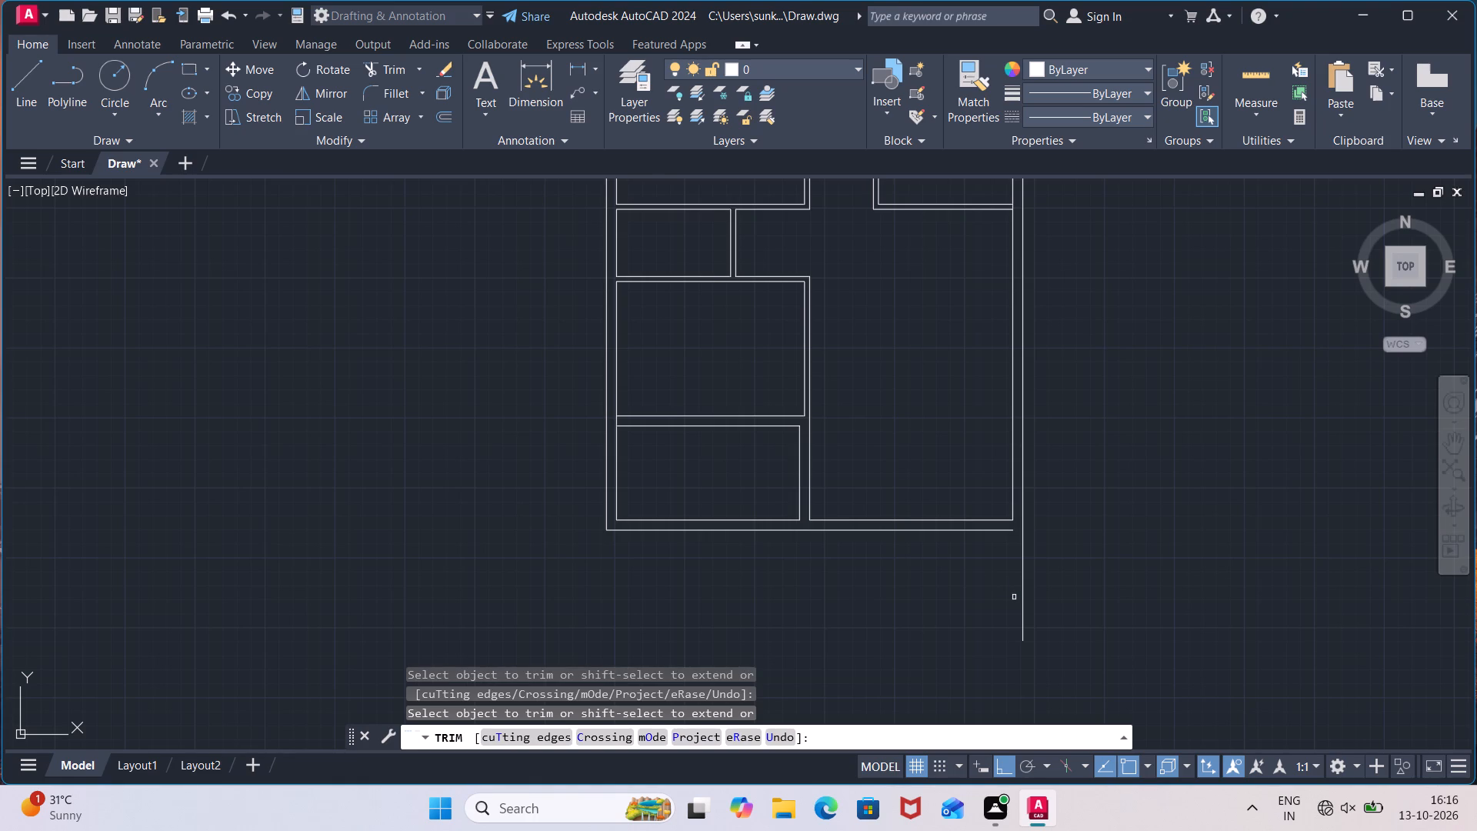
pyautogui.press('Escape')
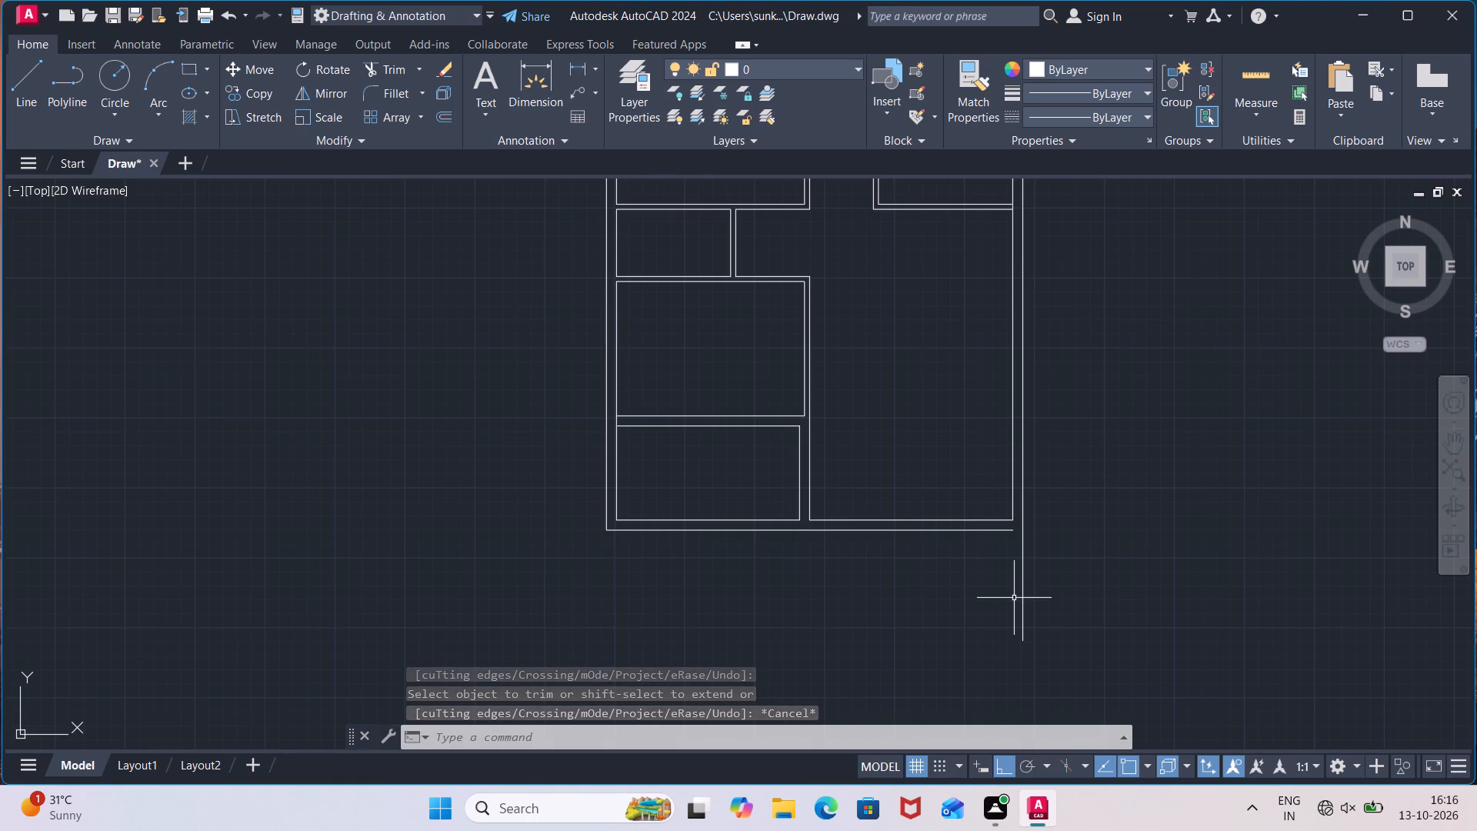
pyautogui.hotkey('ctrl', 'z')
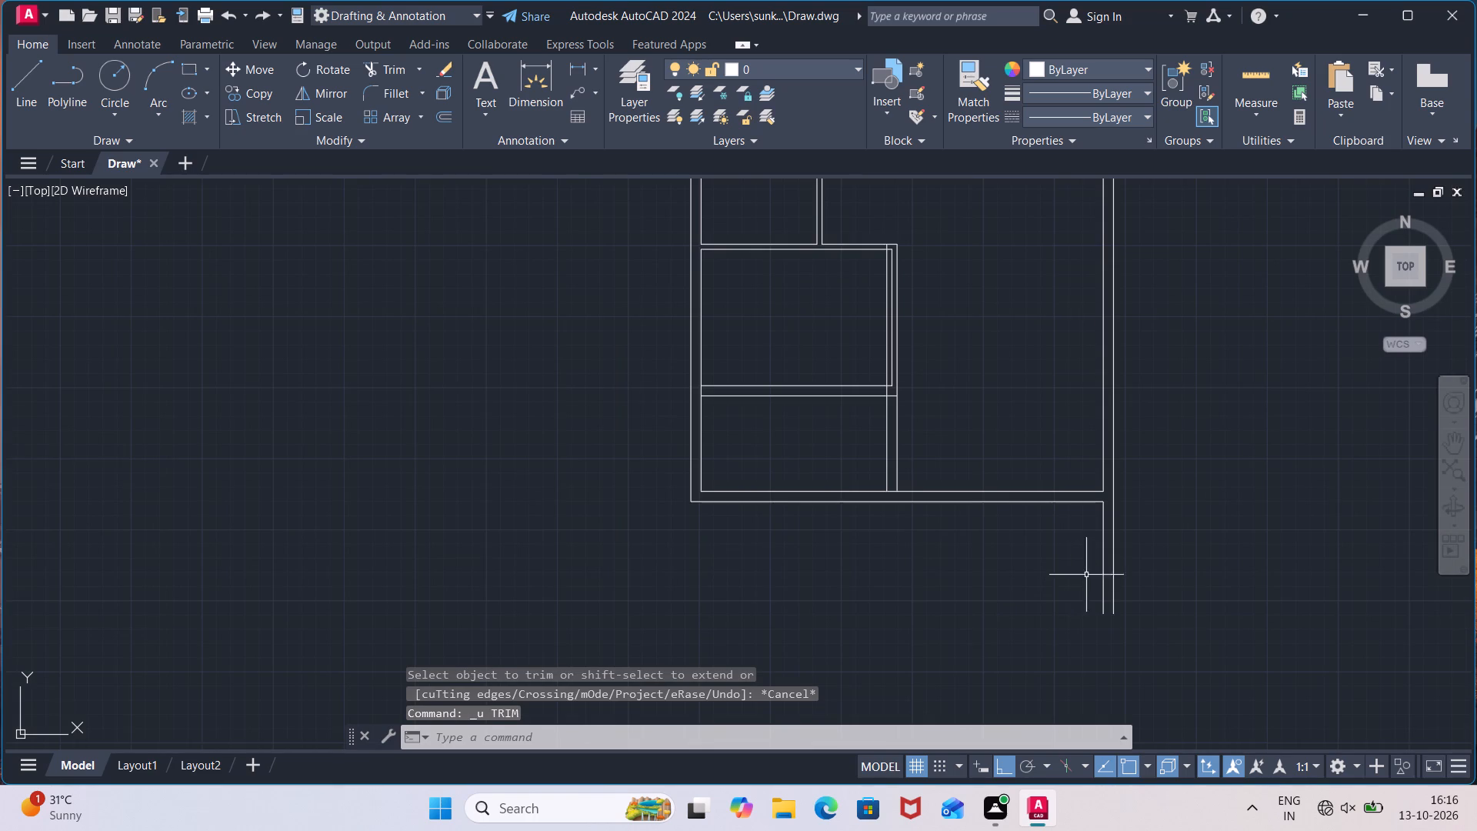
# Stretch the long vertical partition's outer line down to the outer line of the bottom wall.
pyautogui.scroll(3, 1122, 542)
pyautogui.scroll(-2, 1124, 542)
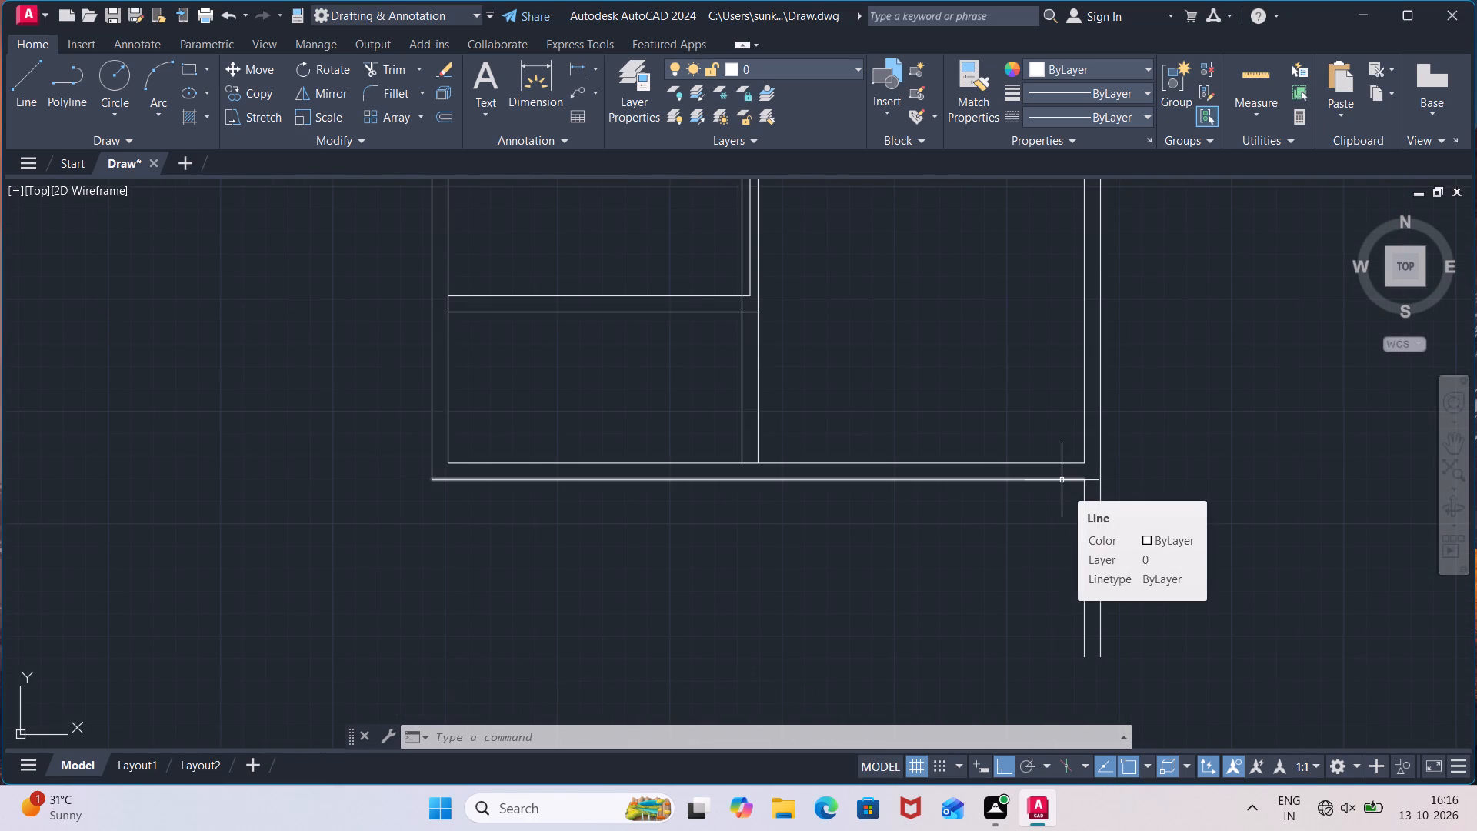
pyautogui.click(757, 448)
pyautogui.click(755, 462)
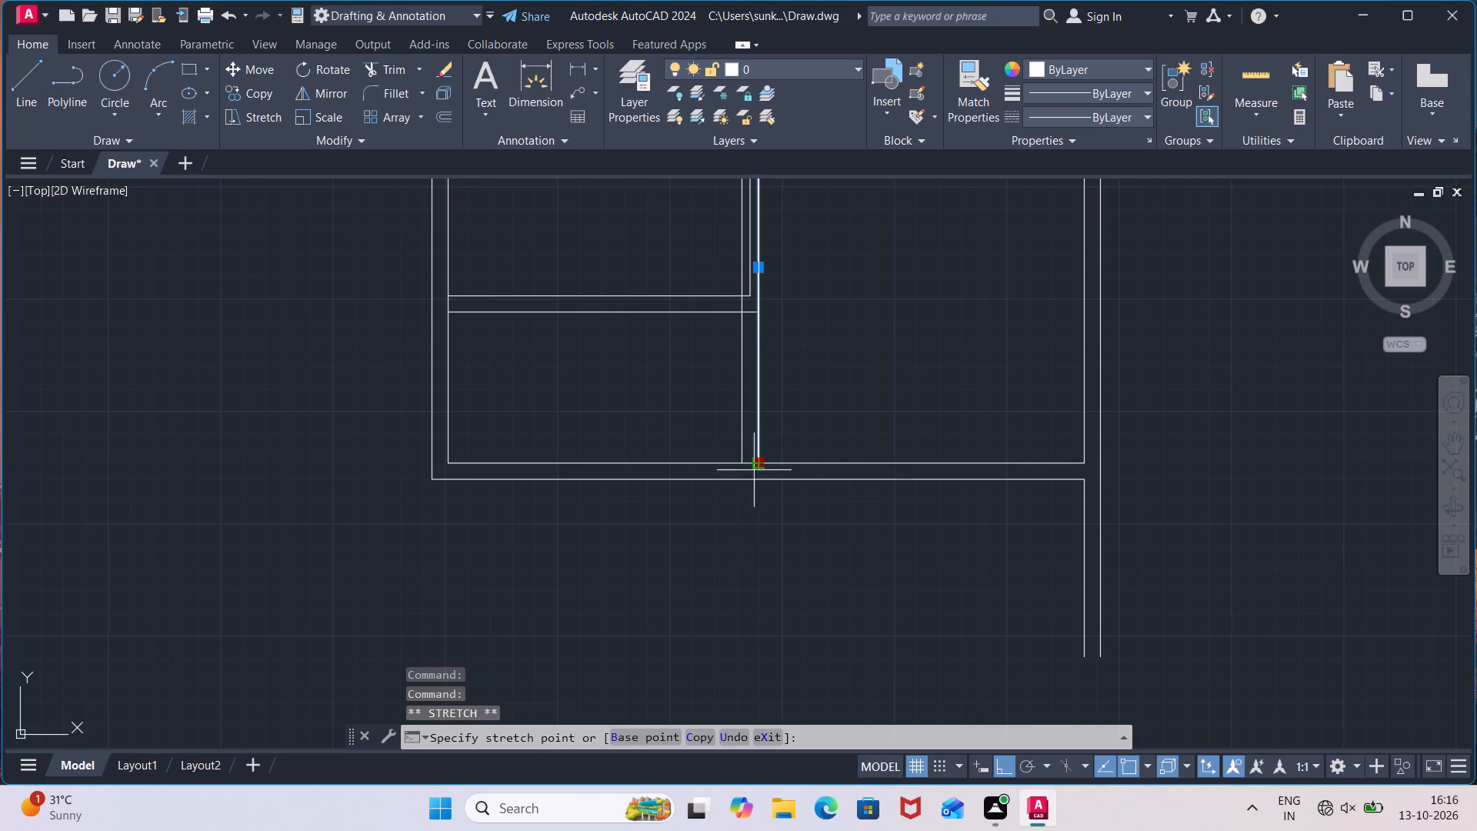
pyautogui.click(753, 480)
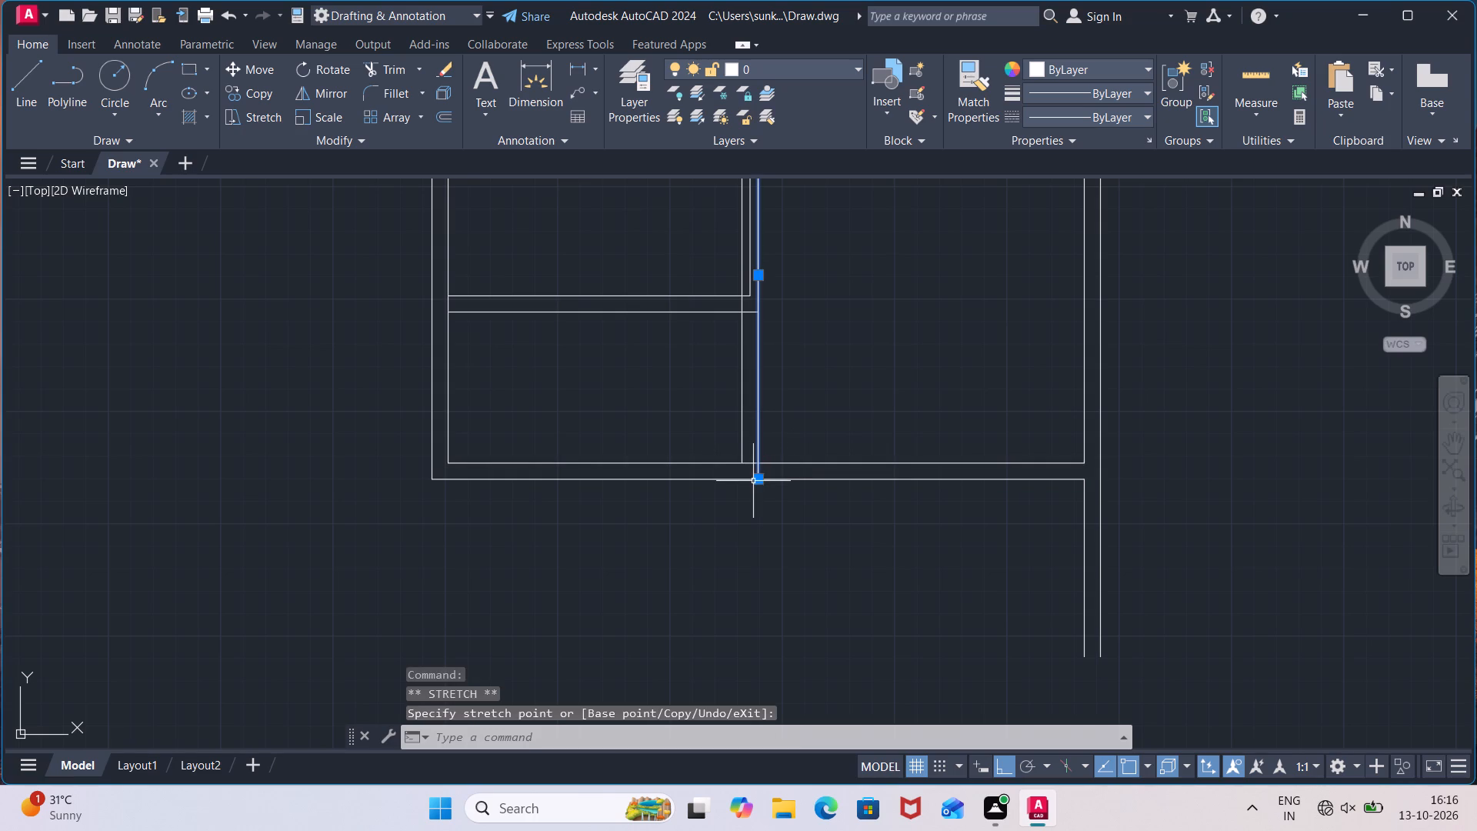
pyautogui.press('Escape')
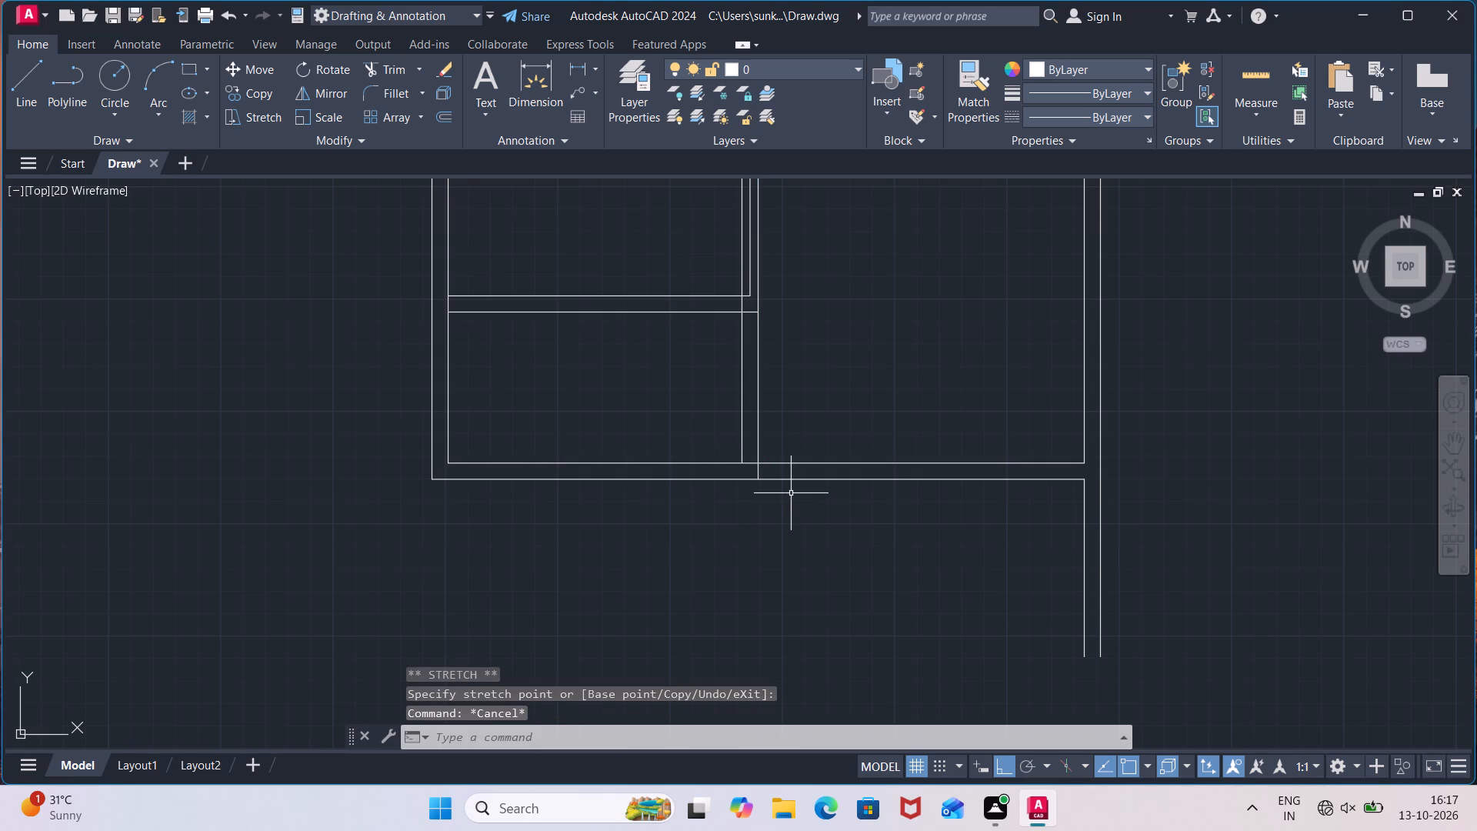
# Offset the bottom wall's outer line 4.5" inward, toward the wall's inner line.
pyautogui.press('o')
pyautogui.write('ff')
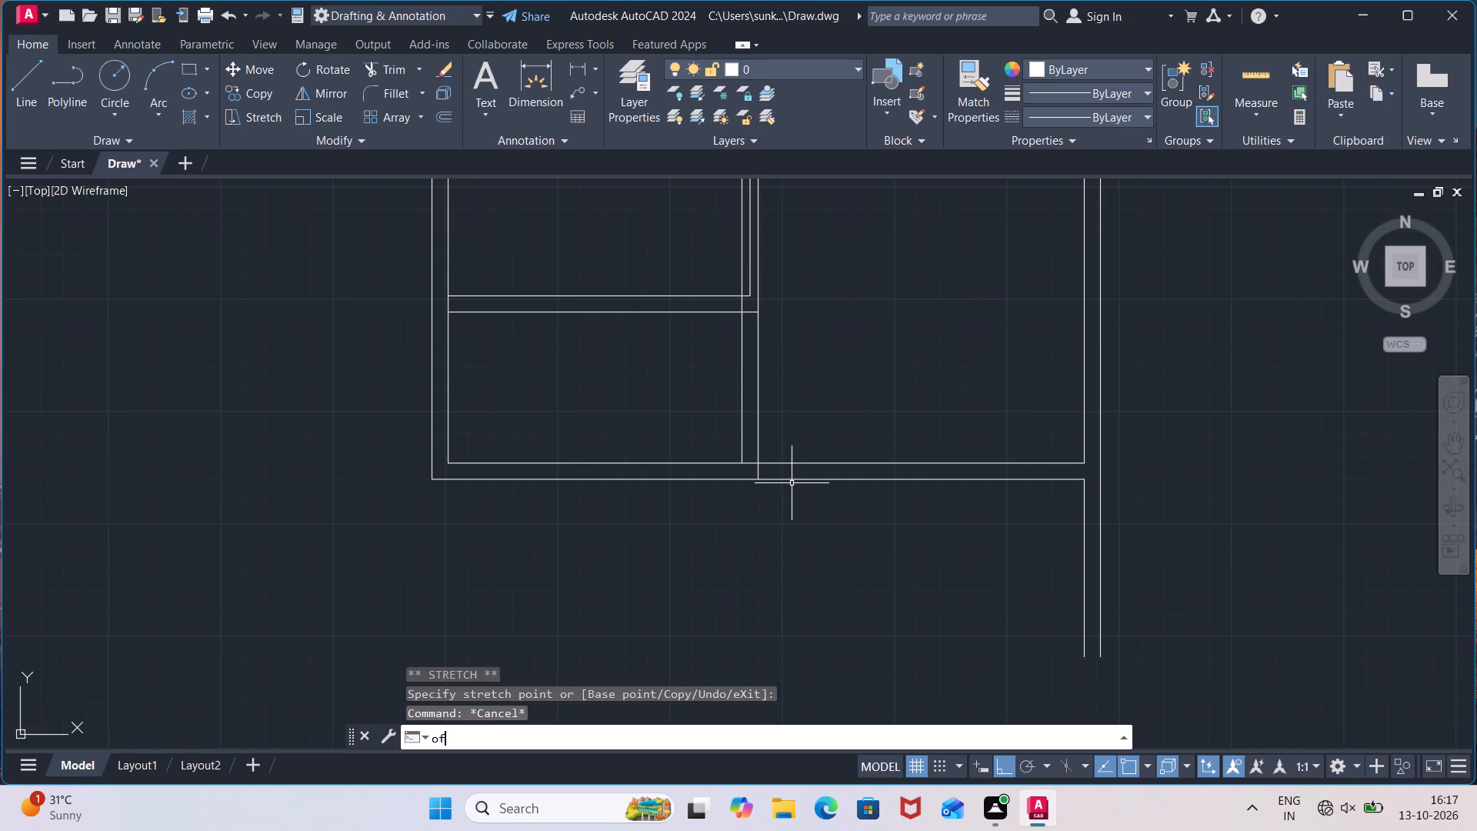
pyautogui.press('Return')
pyautogui.press('4')
pyautogui.press('.')
pyautogui.press('5')
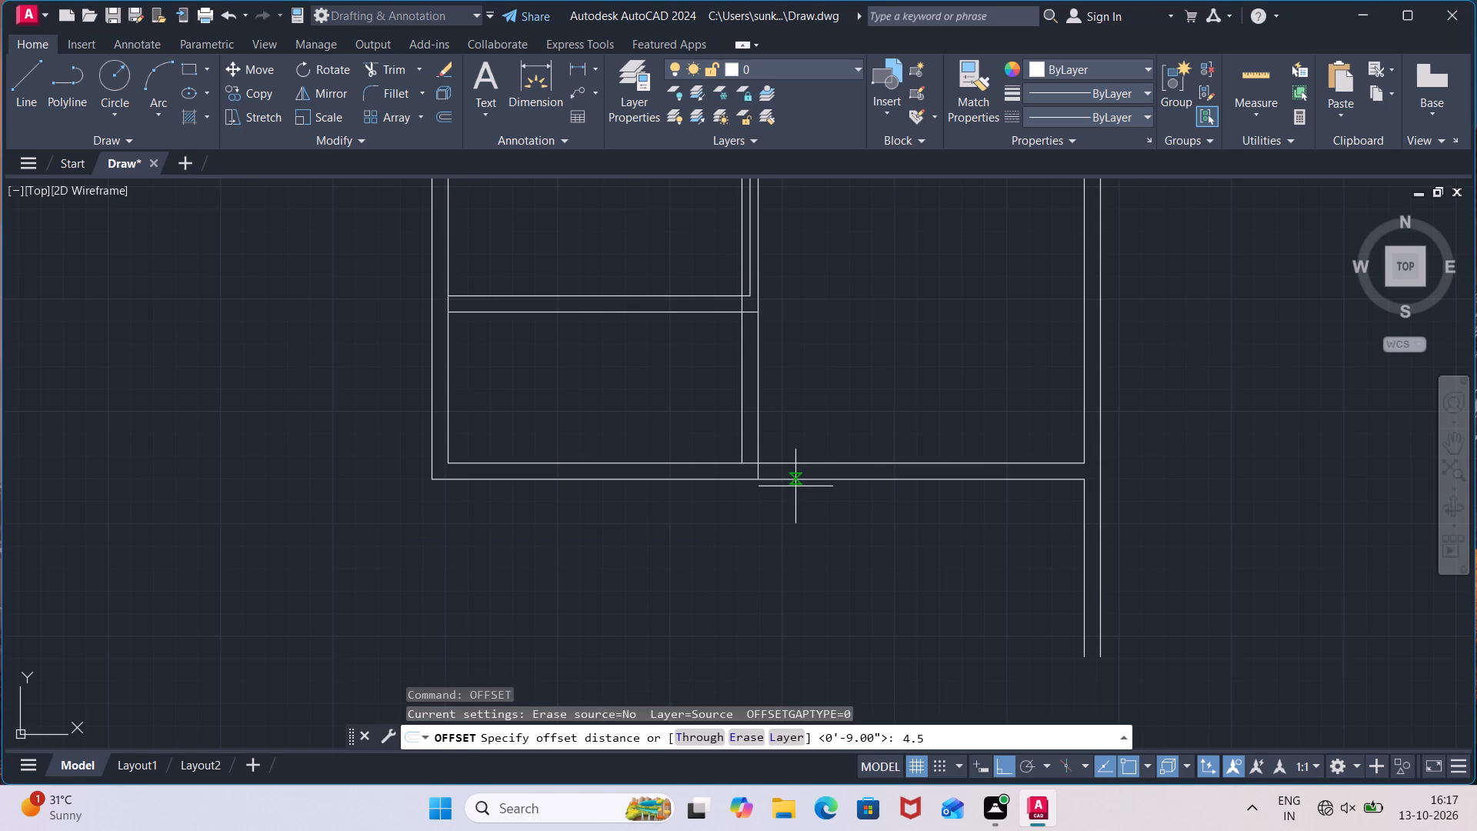
pyautogui.hotkey('shift', '"')
pyautogui.press('Return')
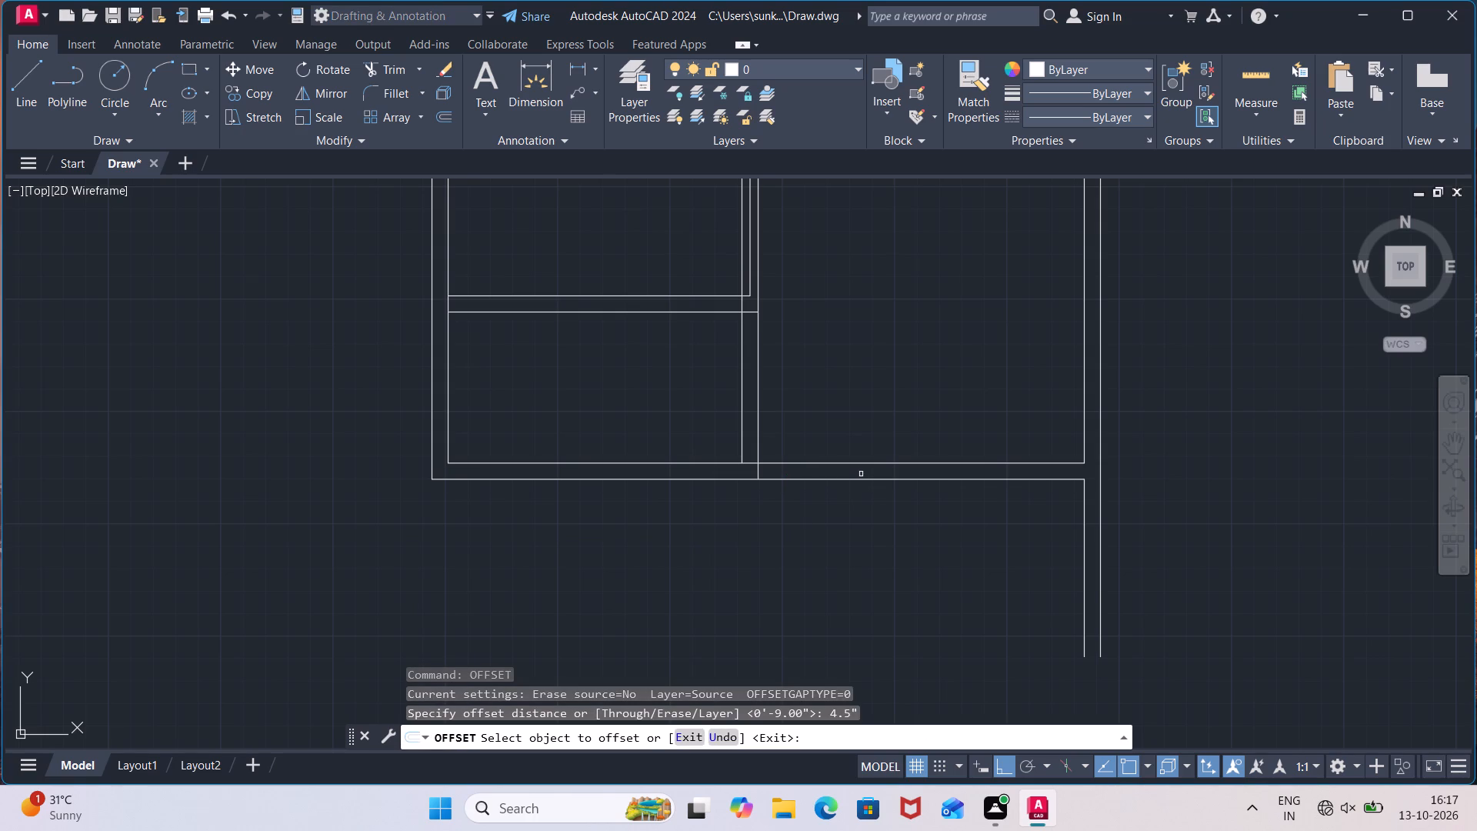
pyautogui.click(865, 479)
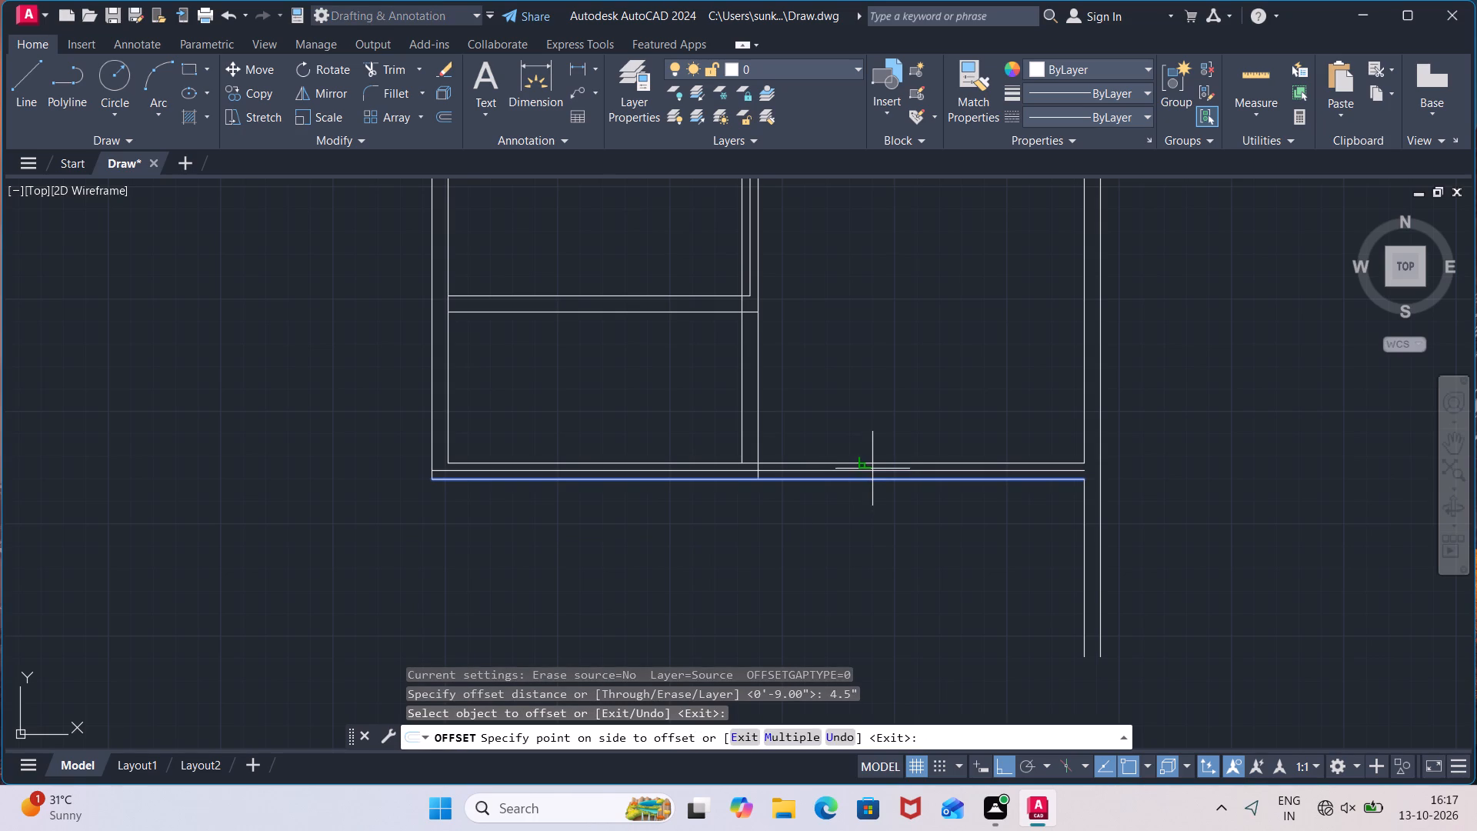
pyautogui.click(872, 469)
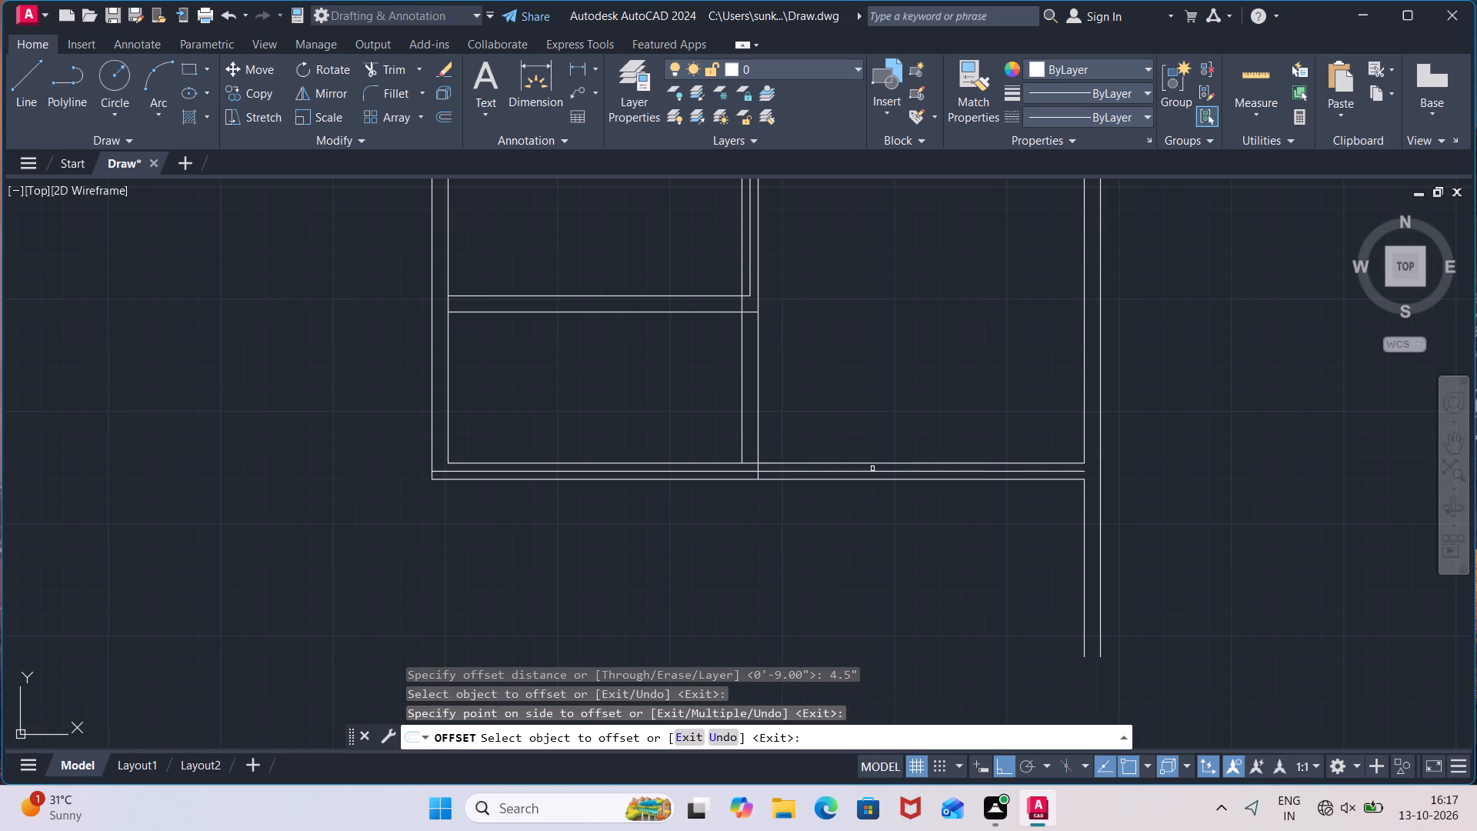
# Using the long vertical partition's outer line as cutting edge, trim the bottom wall's outer line east of it and the 4.5" offset west of it.
pyautogui.press('t')
pyautogui.press('r')
pyautogui.press('Return')
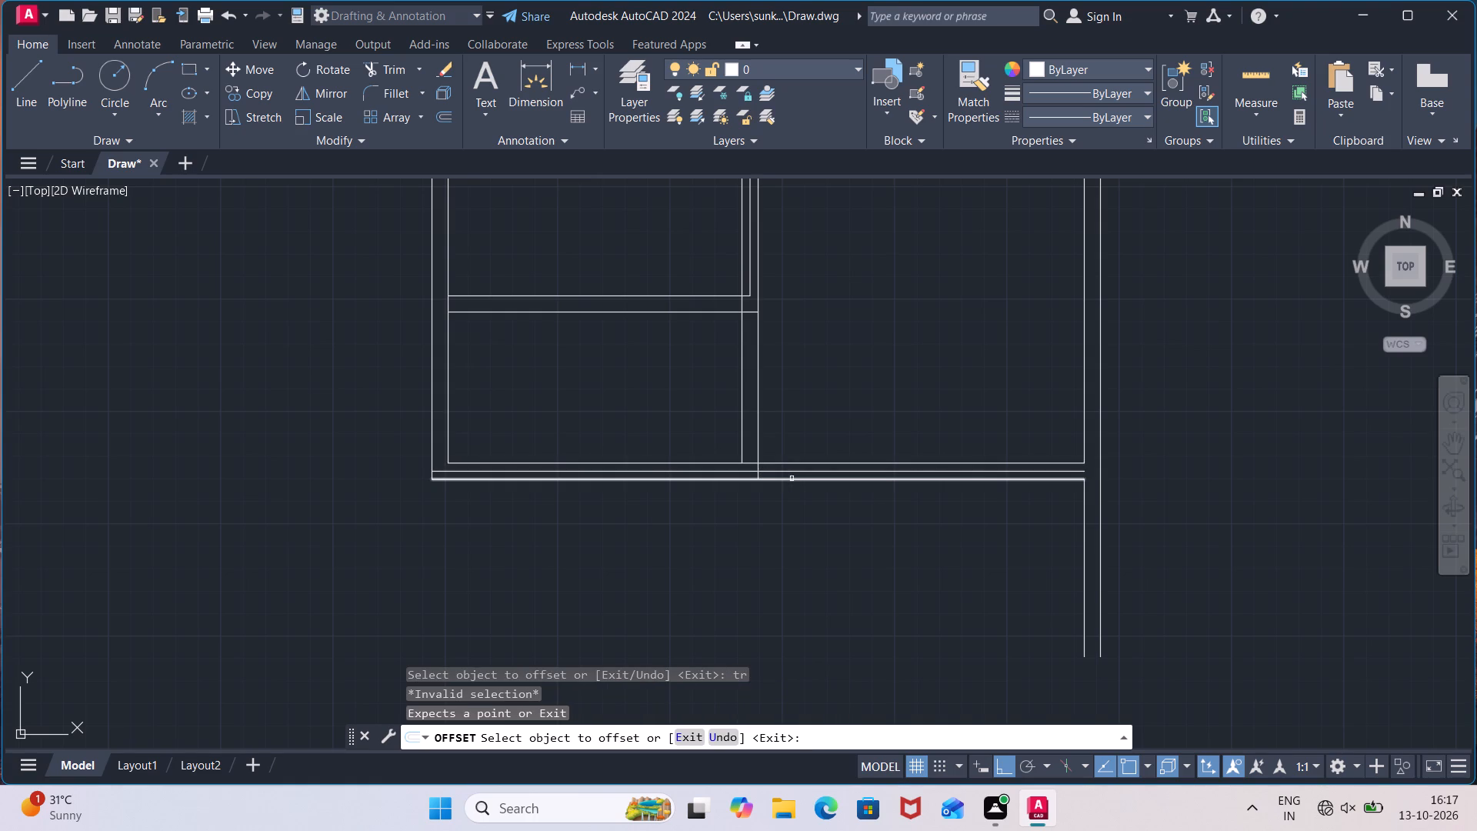
pyautogui.scroll(3, 797, 490)
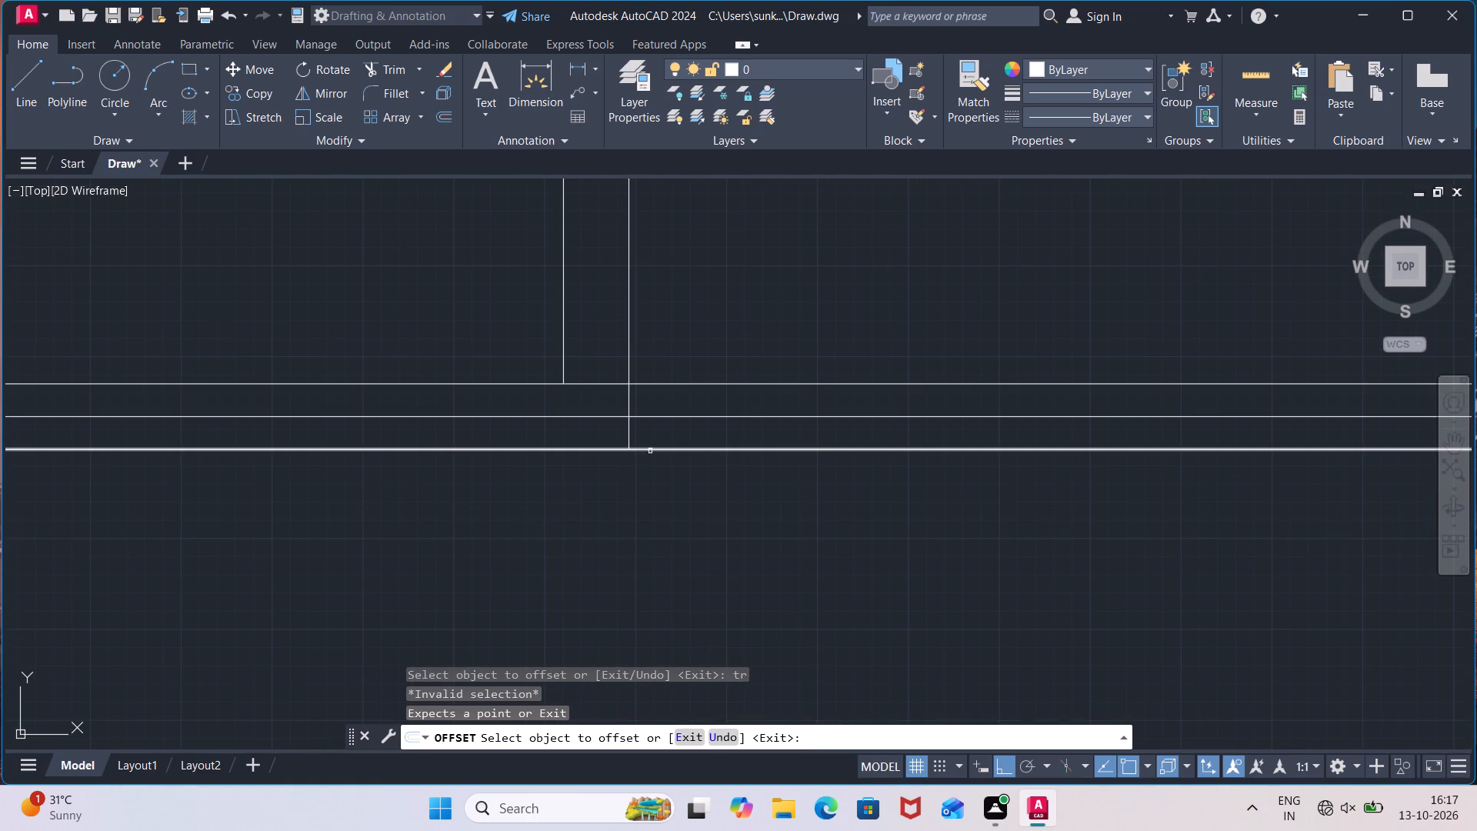
pyautogui.press('Escape')
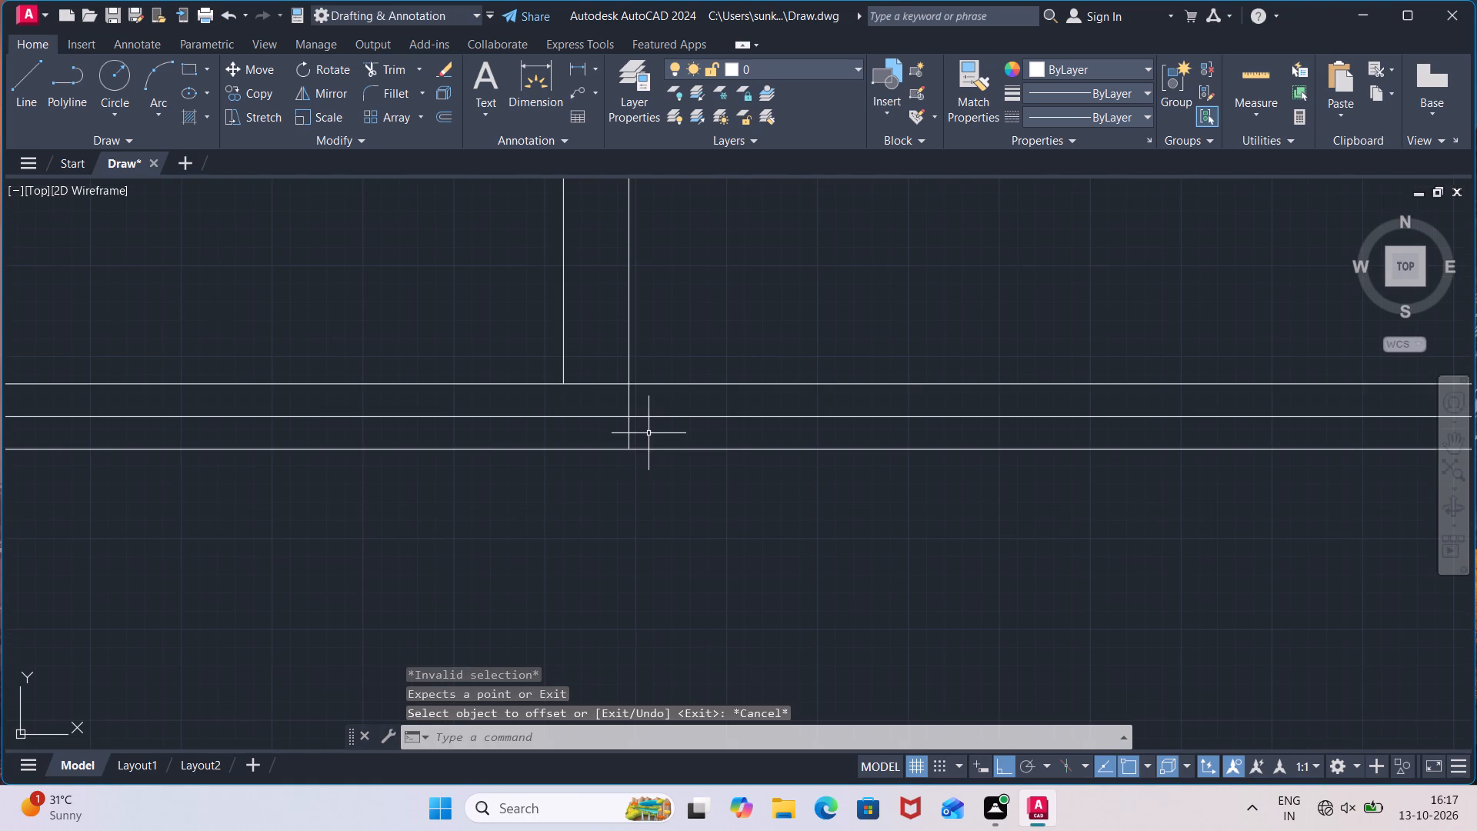
pyautogui.click(628, 434)
pyautogui.write('tr')
pyautogui.press('Return')
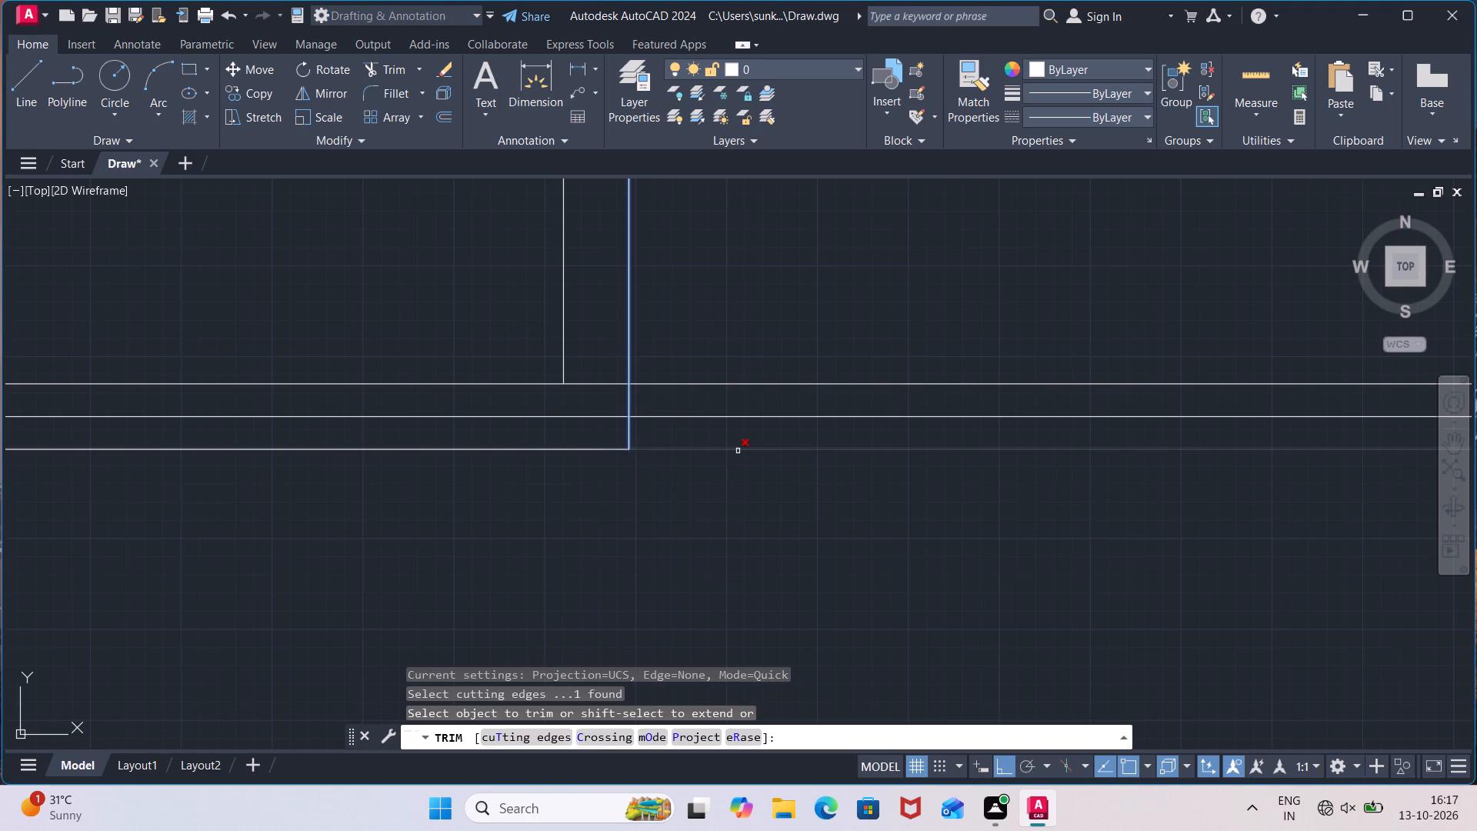
pyautogui.click(738, 449)
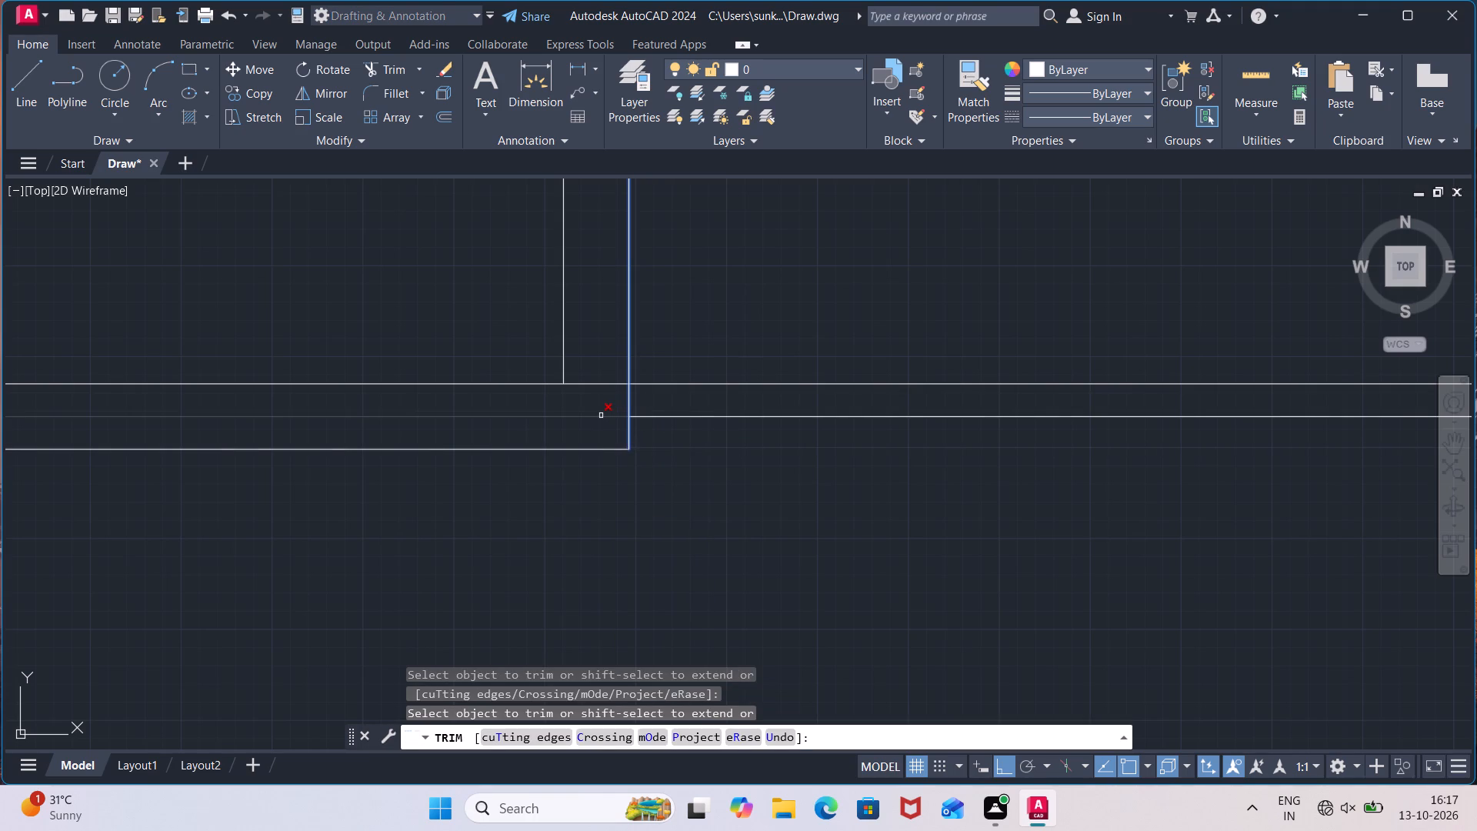
pyautogui.click(601, 415)
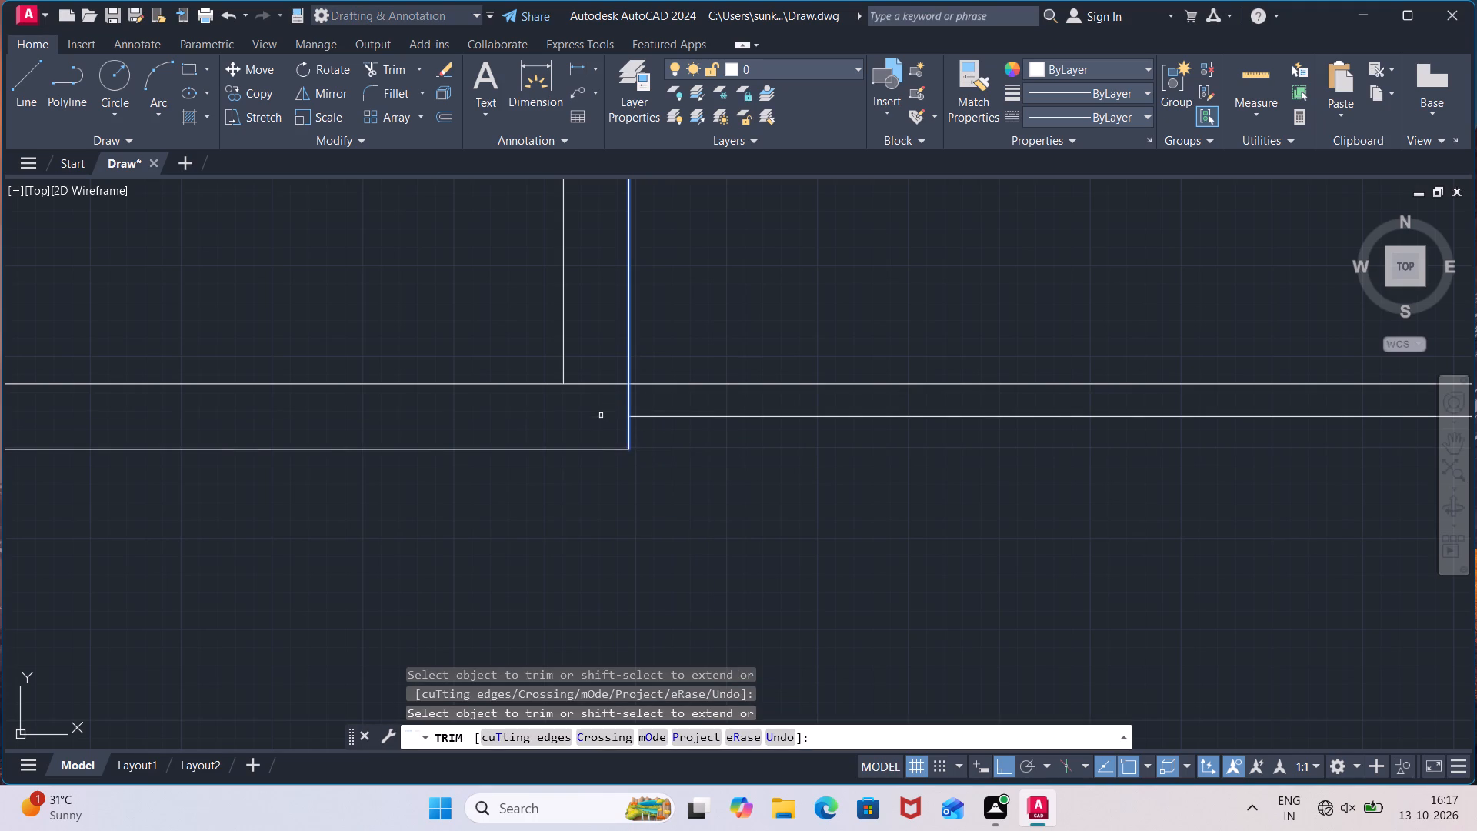
pyautogui.scroll(-4, 881, 480)
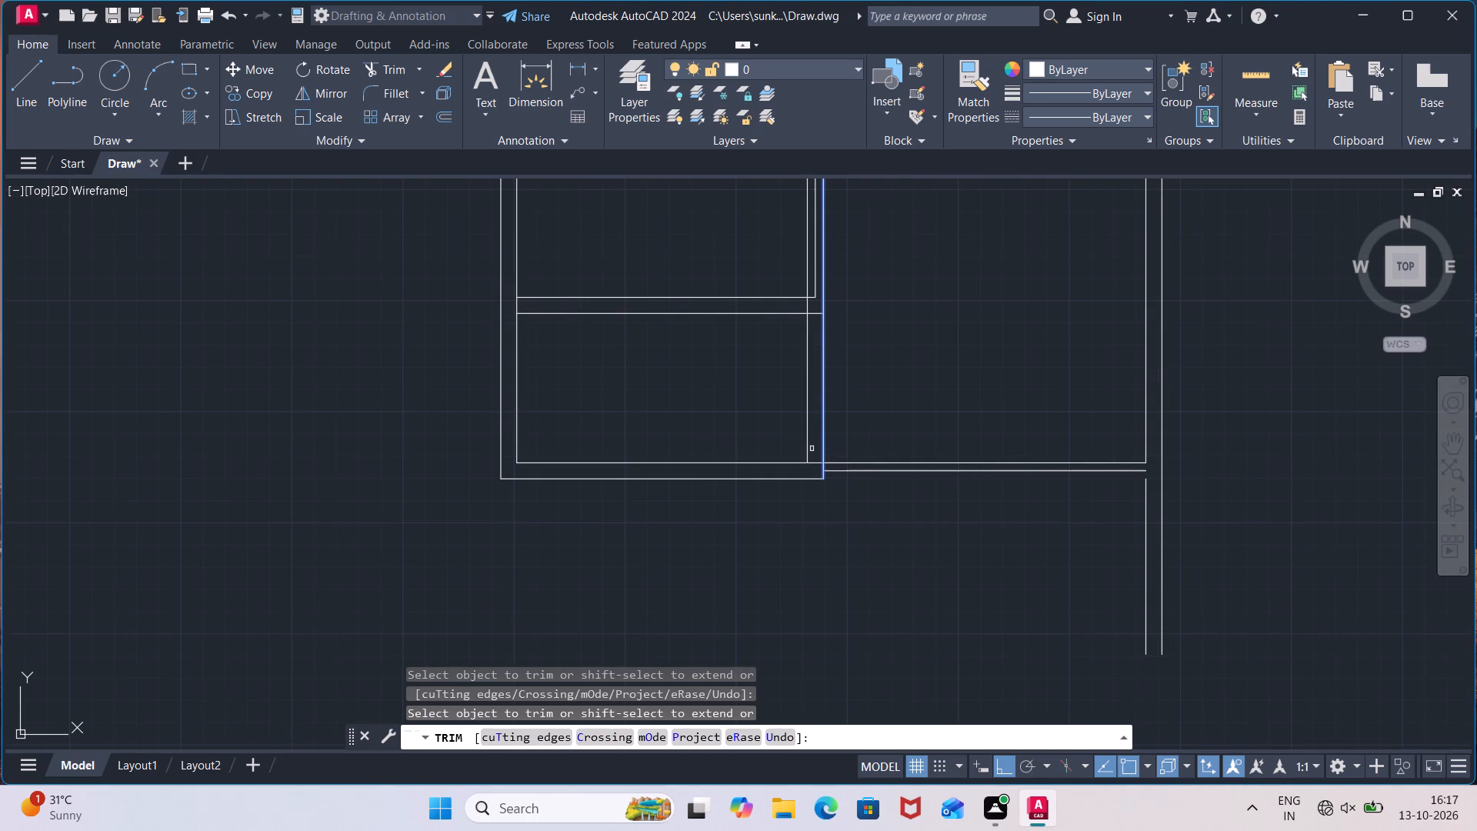
pyautogui.press('Escape')
# Trim the leftover segments at the lower-left room's wall junctions, including the 9" offset line above that room and its corner stubs.
pyautogui.press('space')
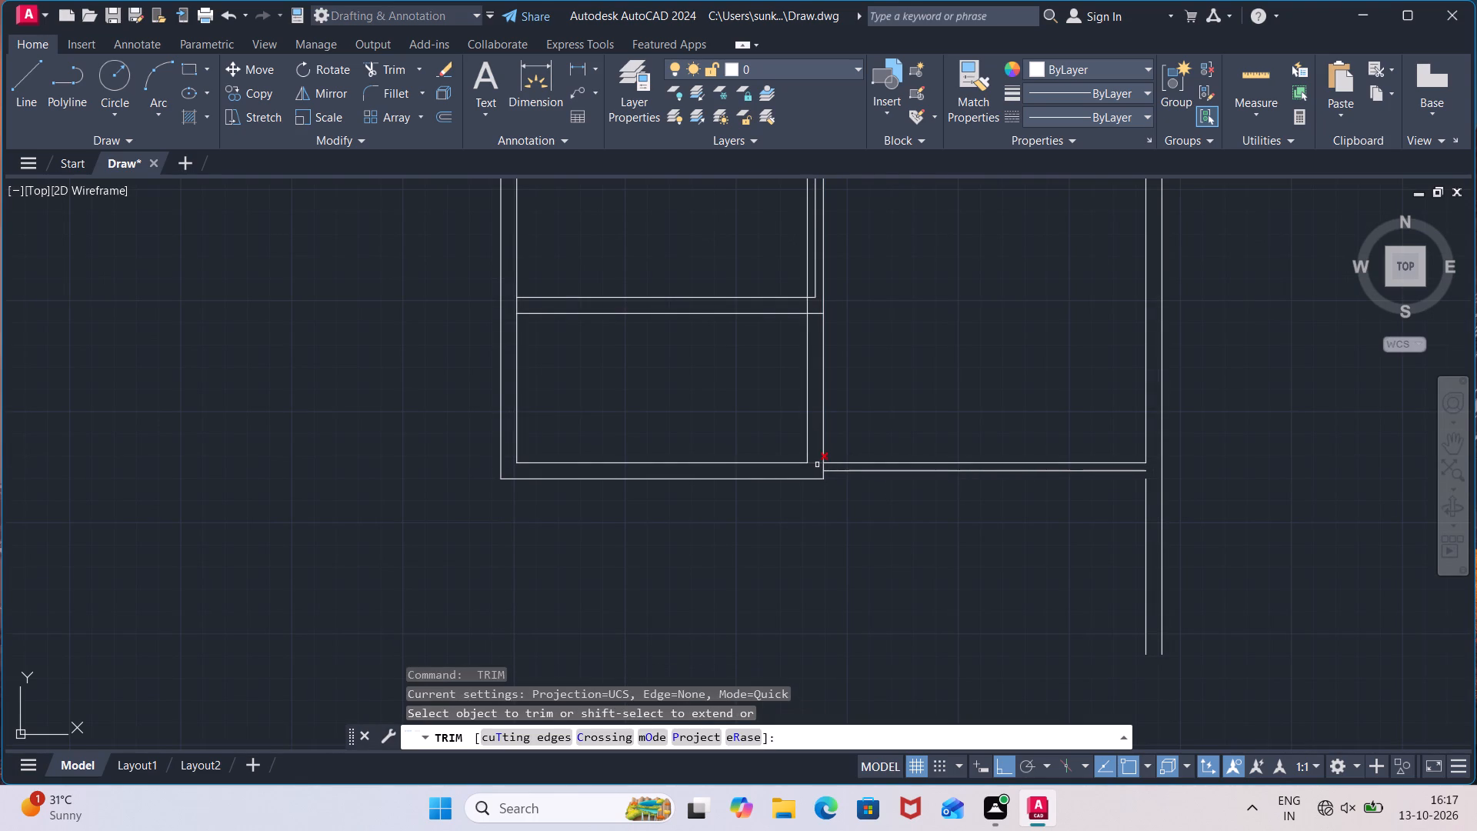
pyautogui.click(817, 466)
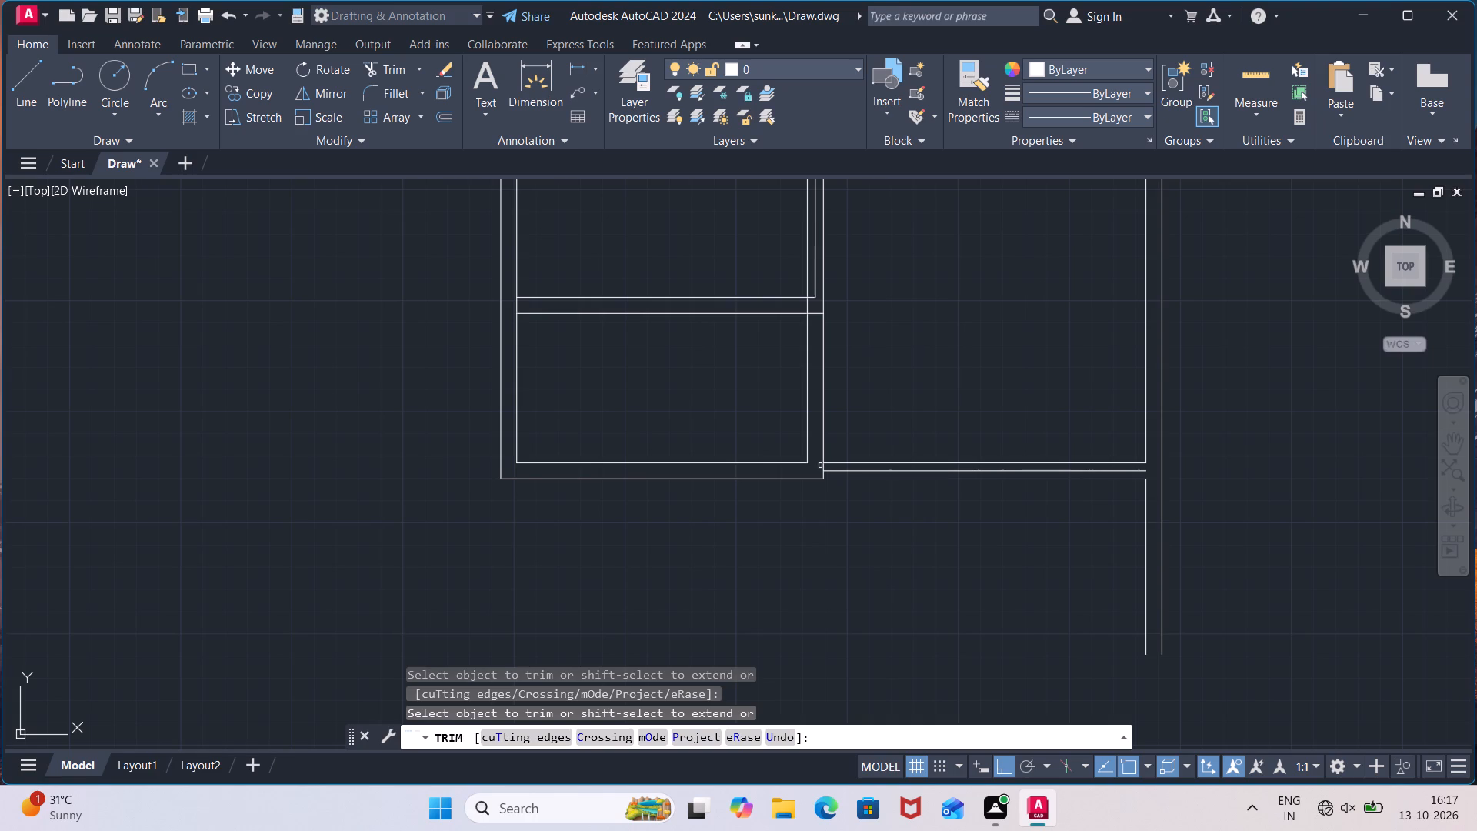
pyautogui.click(809, 285)
pyautogui.scroll(-1, 913, 286)
pyautogui.moveTo(913, 286); pyautogui.dragTo(888, 521, button='middle')
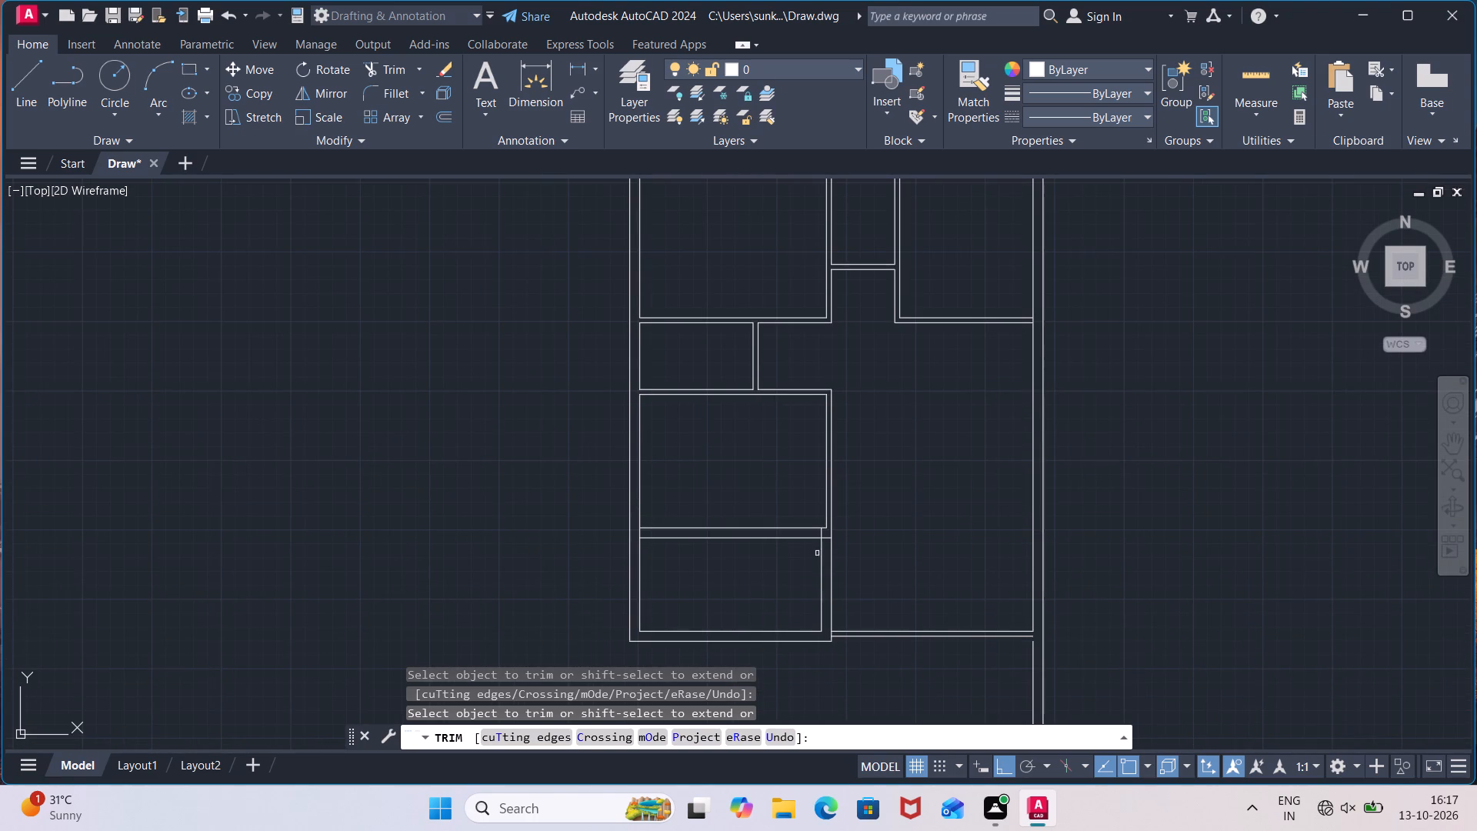
pyautogui.scroll(3, 827, 544)
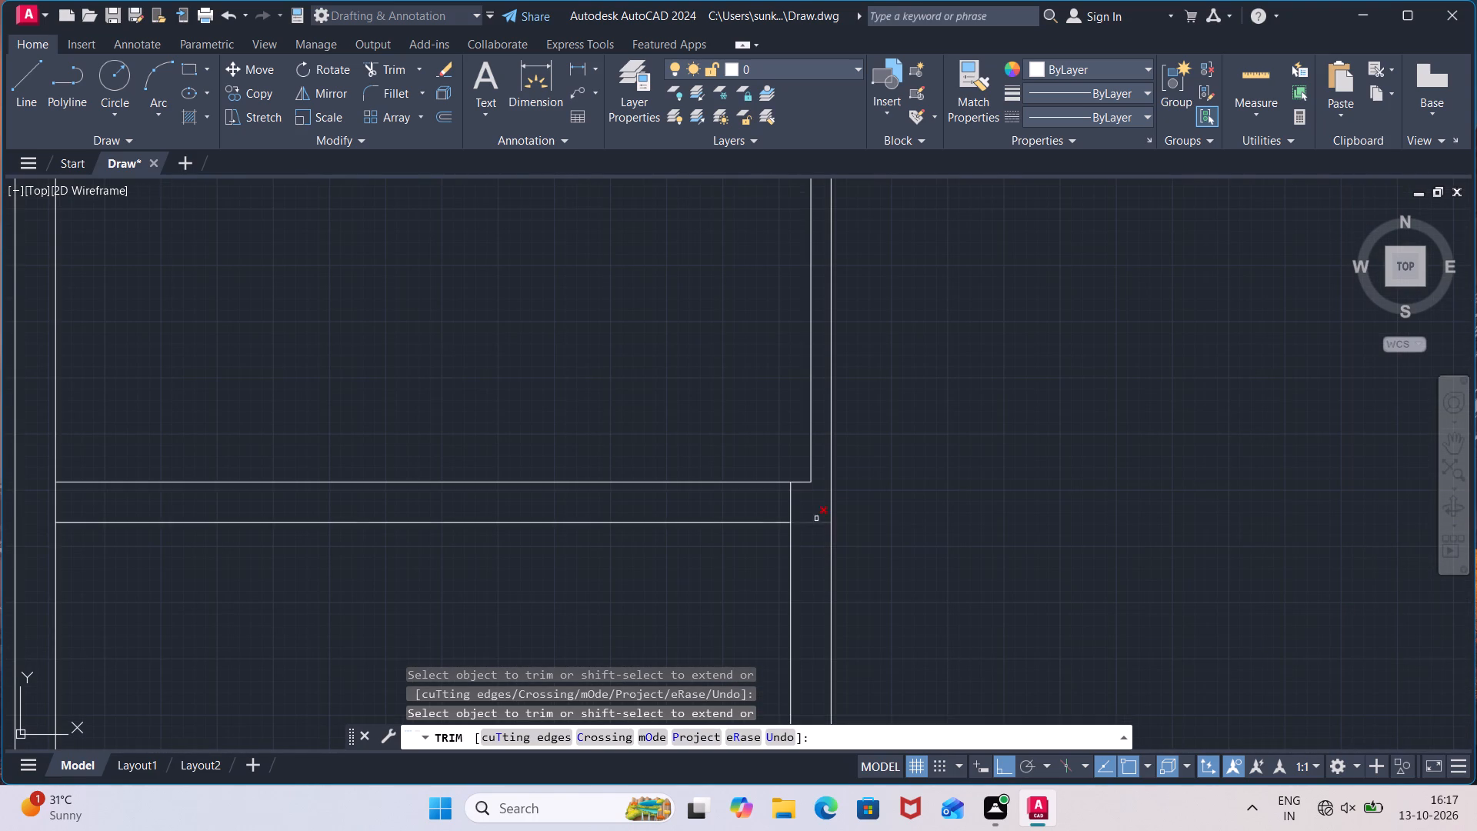
pyautogui.click(786, 502)
pyautogui.click(798, 501)
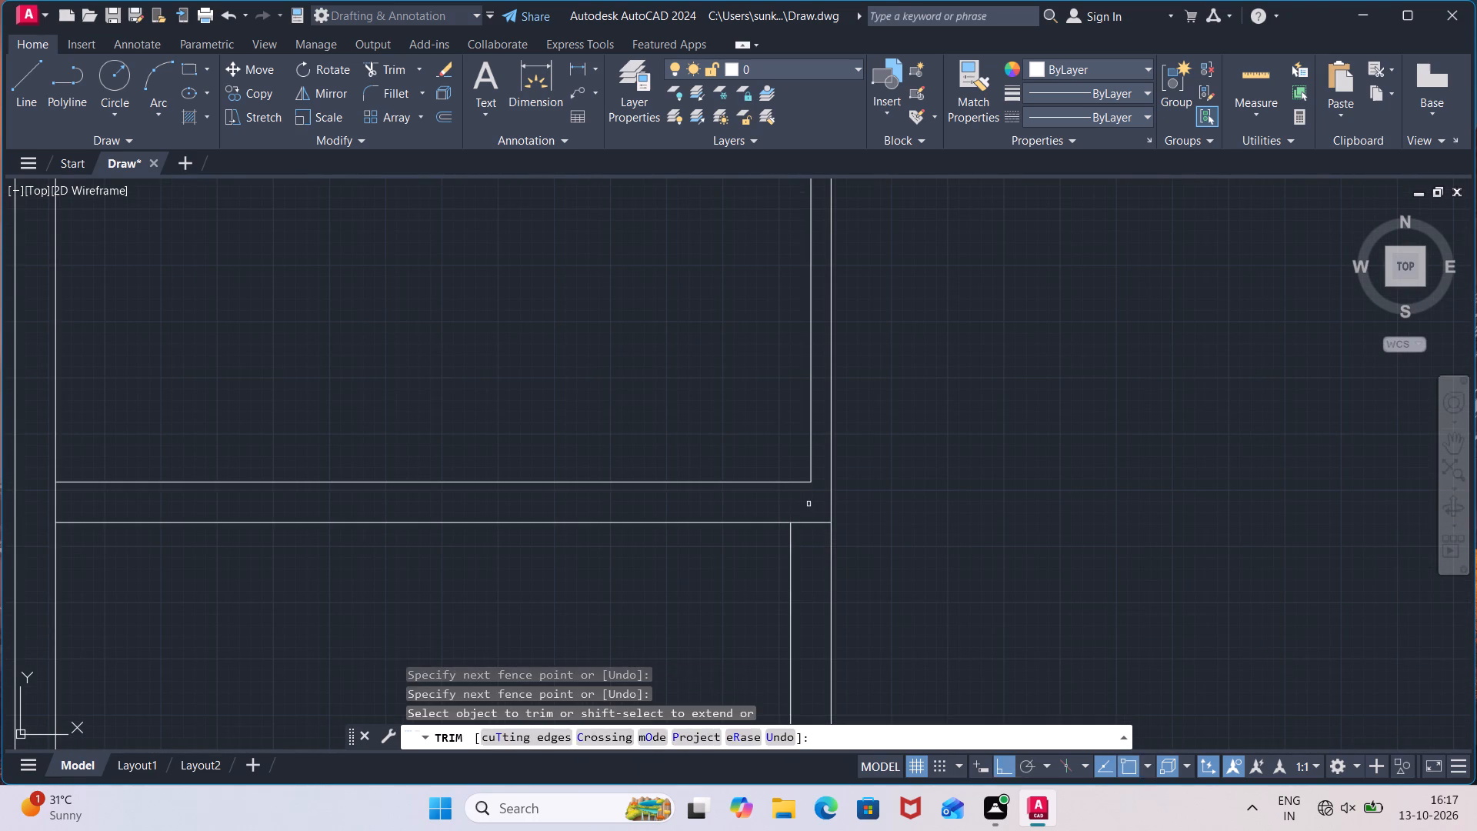
pyautogui.click(809, 504)
pyautogui.click(812, 552)
pyautogui.scroll(-3, 950, 543)
pyautogui.moveTo(1033, 579); pyautogui.dragTo(902, 456, button='middle')
pyautogui.press('Escape')
# Stretch the top end of the right outer wall's lower inner line up to the end of the 4.5" offset line.
pyautogui.scroll(2, 995, 546)
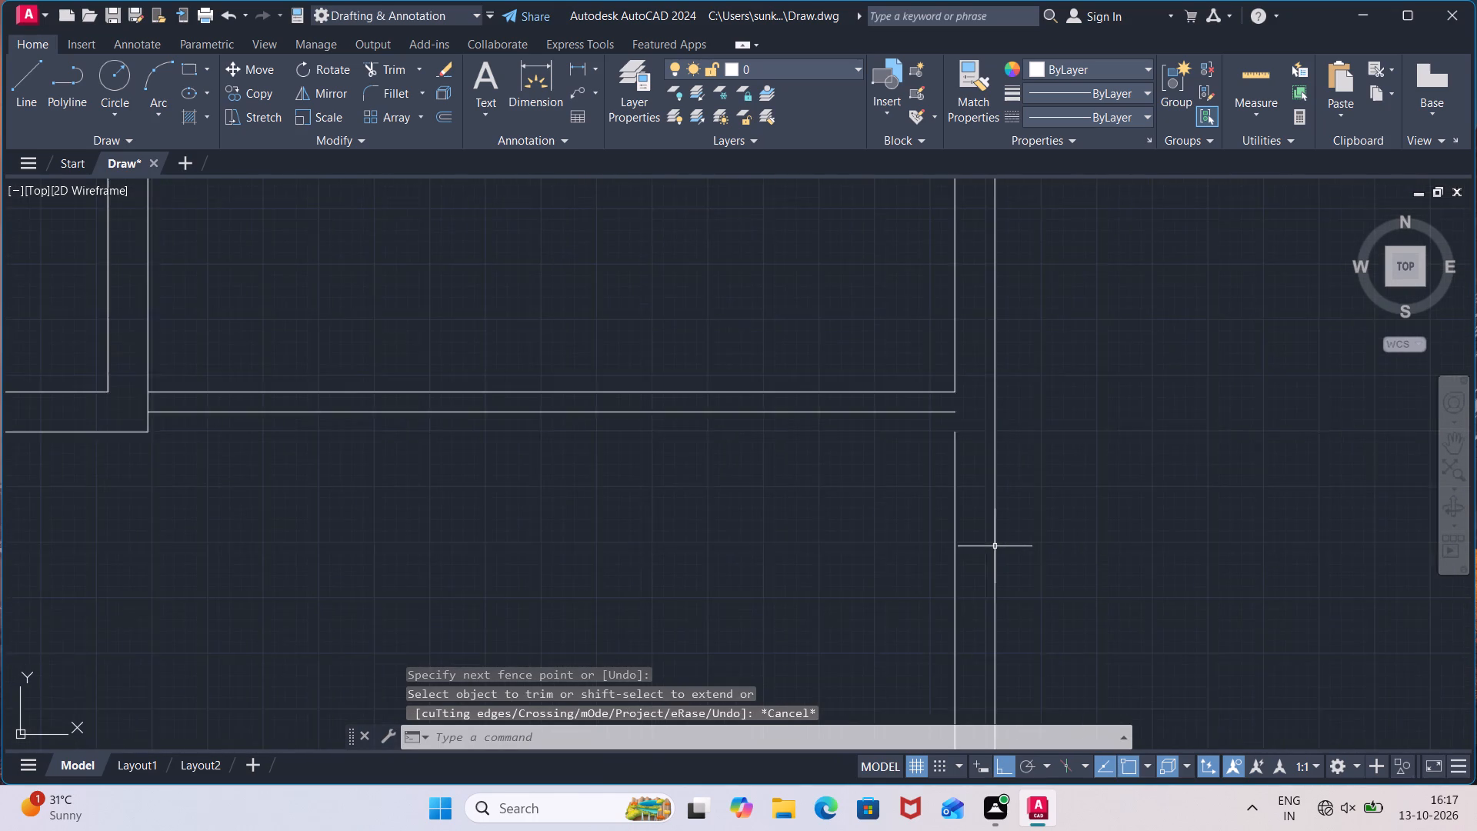
pyautogui.scroll(2, 995, 546)
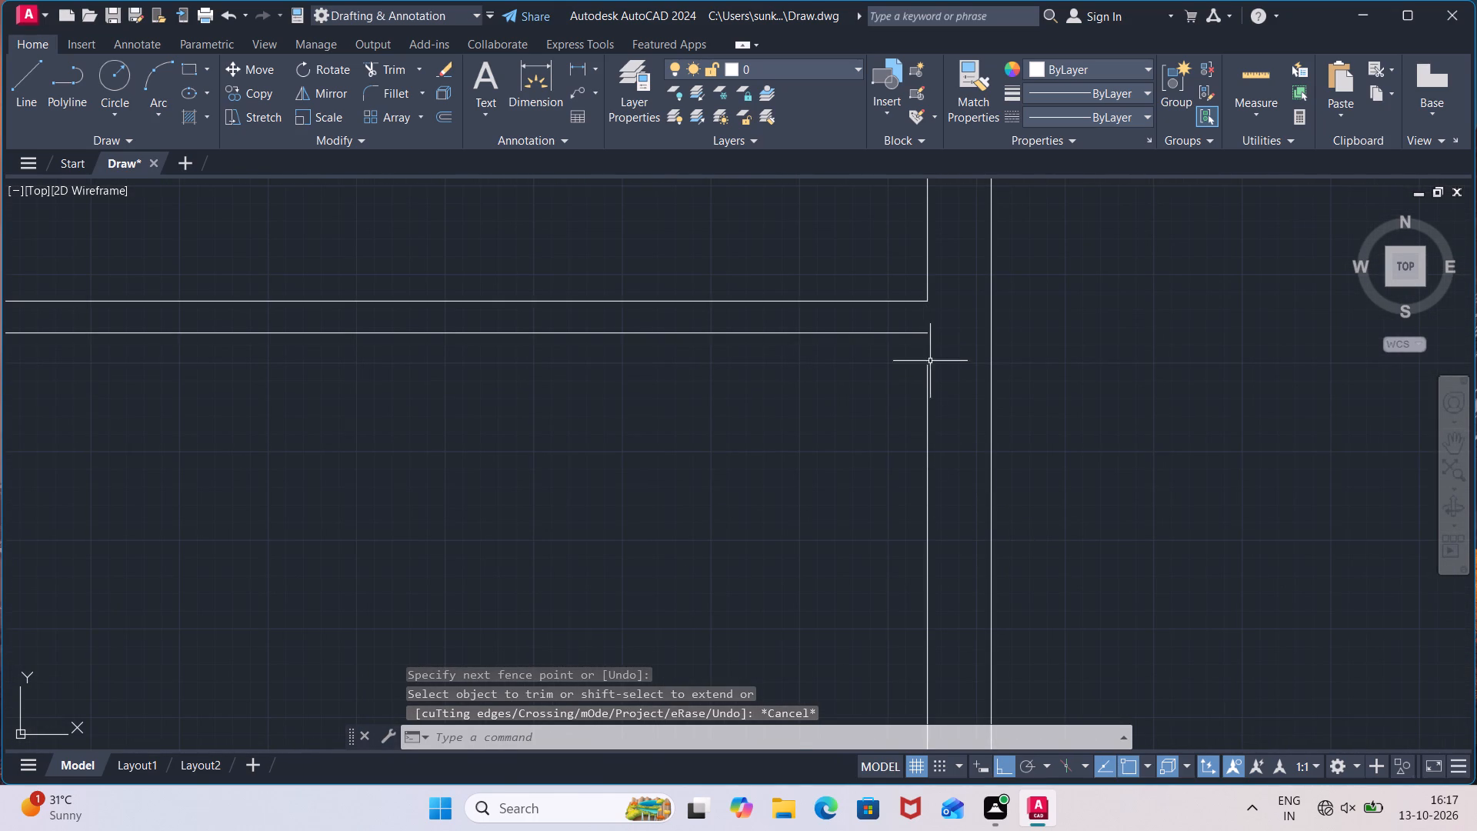
pyautogui.click(929, 382)
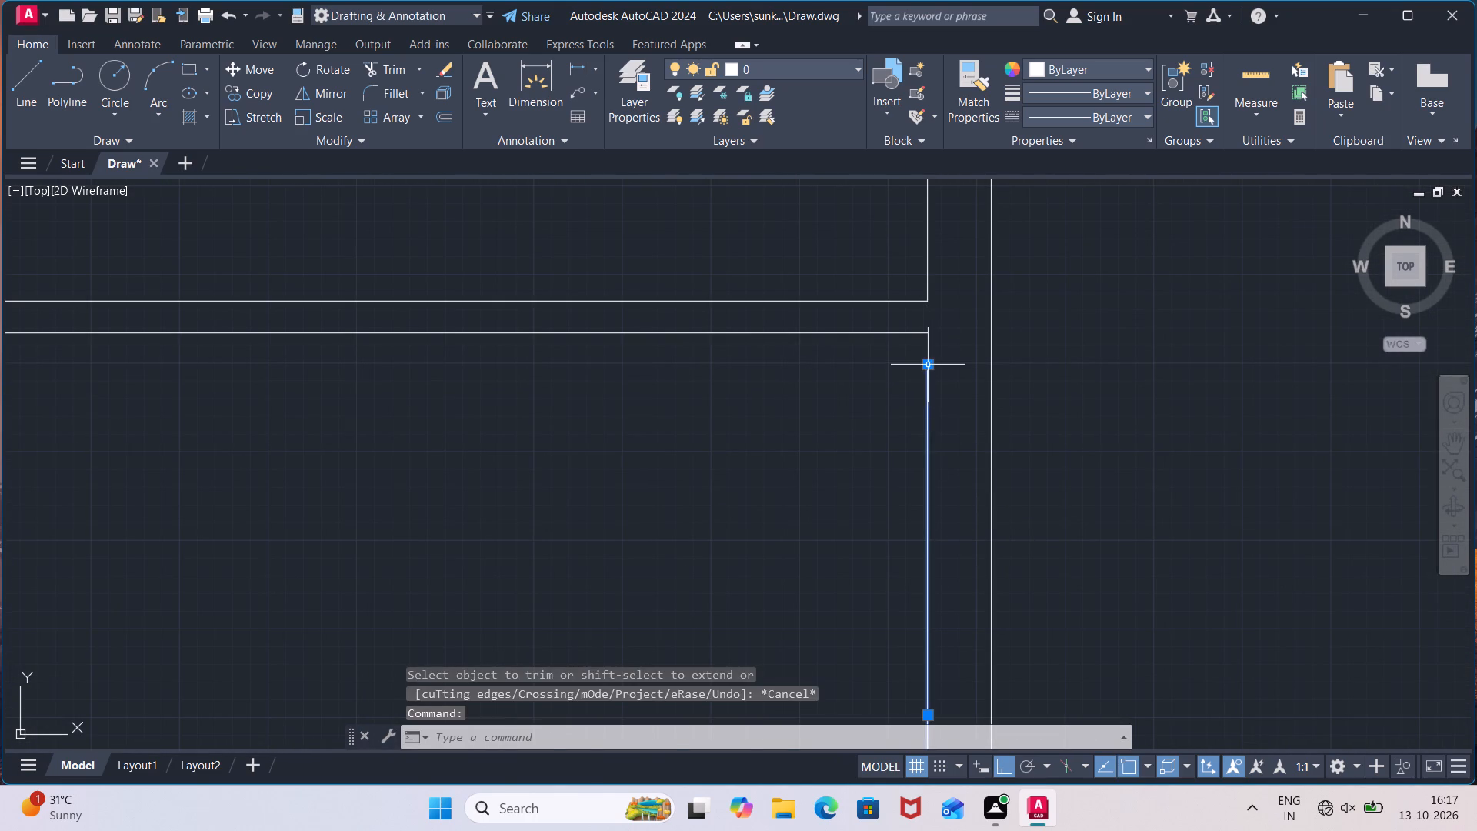
pyautogui.click(929, 370)
pyautogui.click(924, 335)
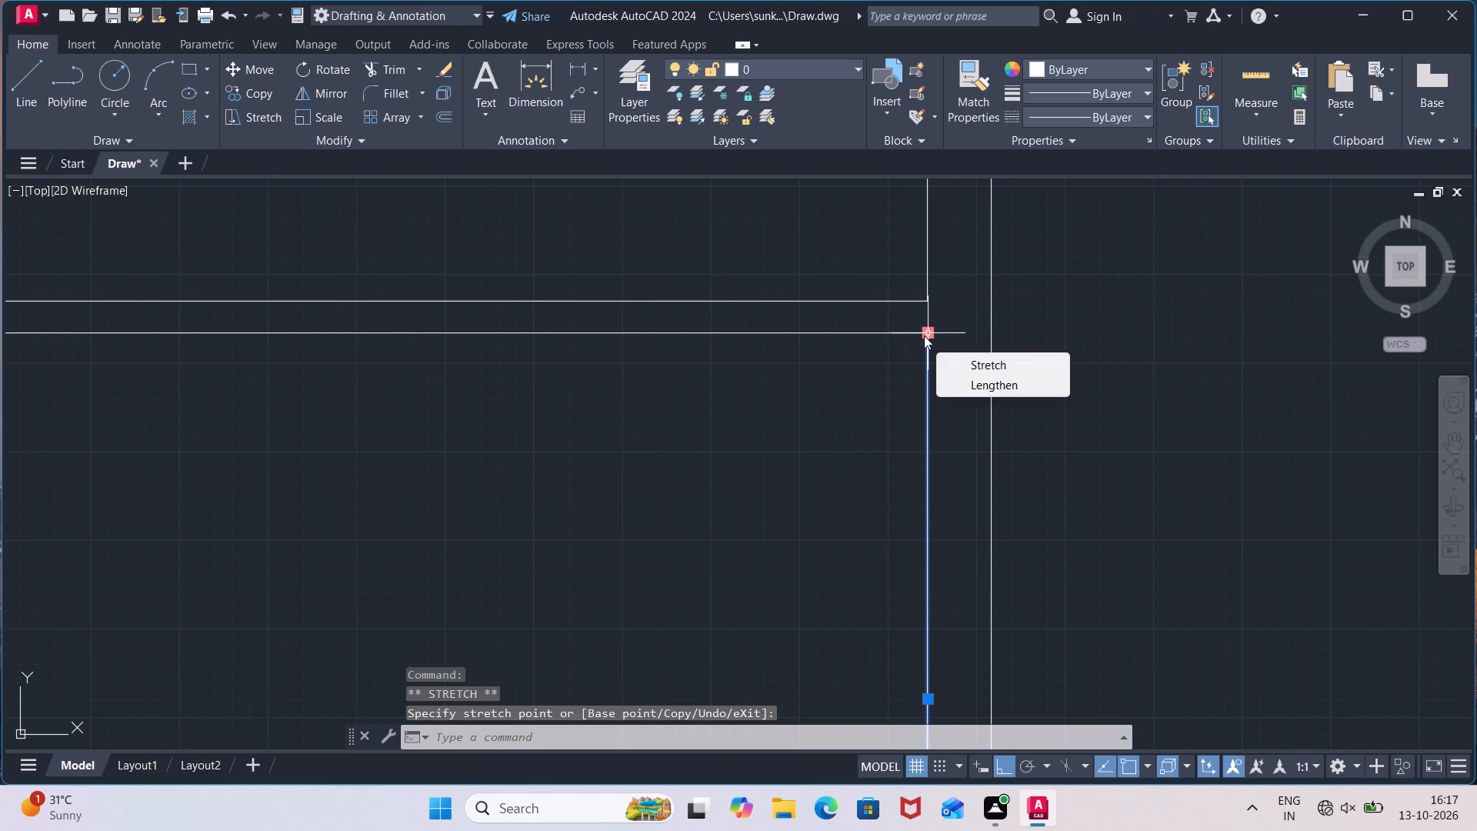
pyautogui.press('Escape')
pyautogui.scroll(-2, 998, 392)
pyautogui.press('Escape')
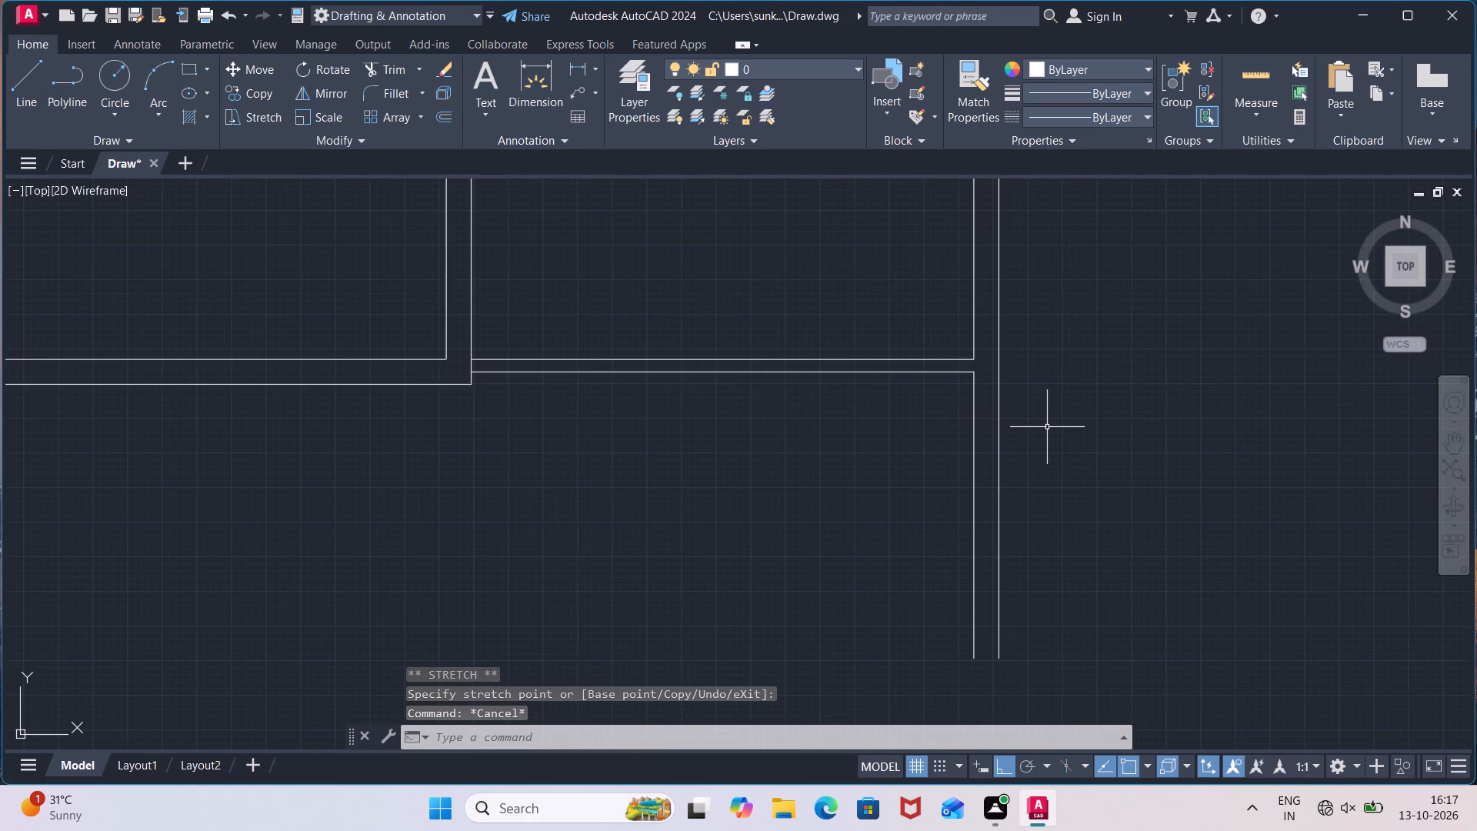
# Add a vertical linear dimension along the right outer wall's outer line, from its top corner to its bottom end.
pyautogui.scroll(-3, 1047, 428)
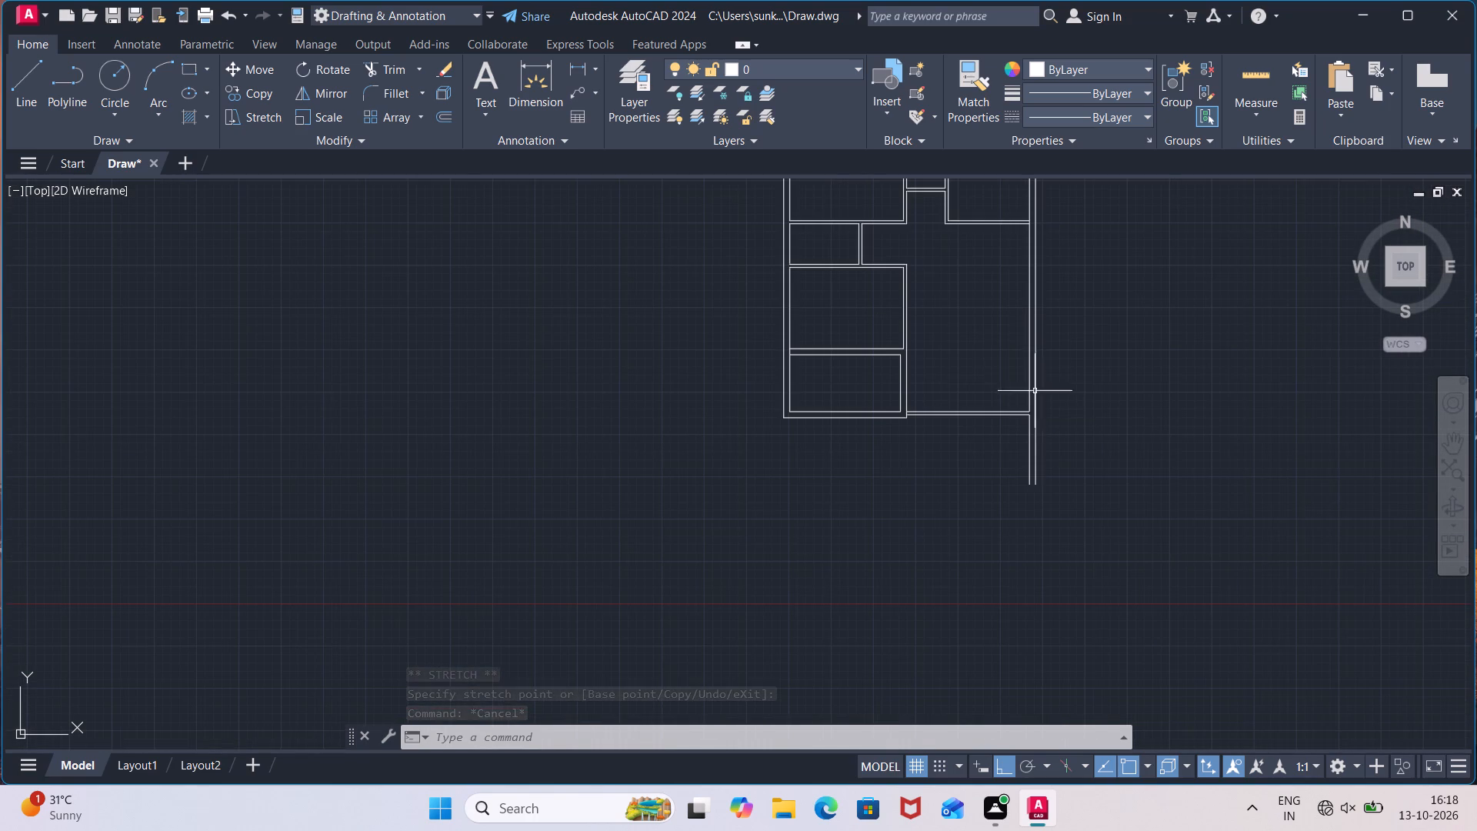
pyautogui.moveTo(983, 348); pyautogui.dragTo(909, 412, button='middle')
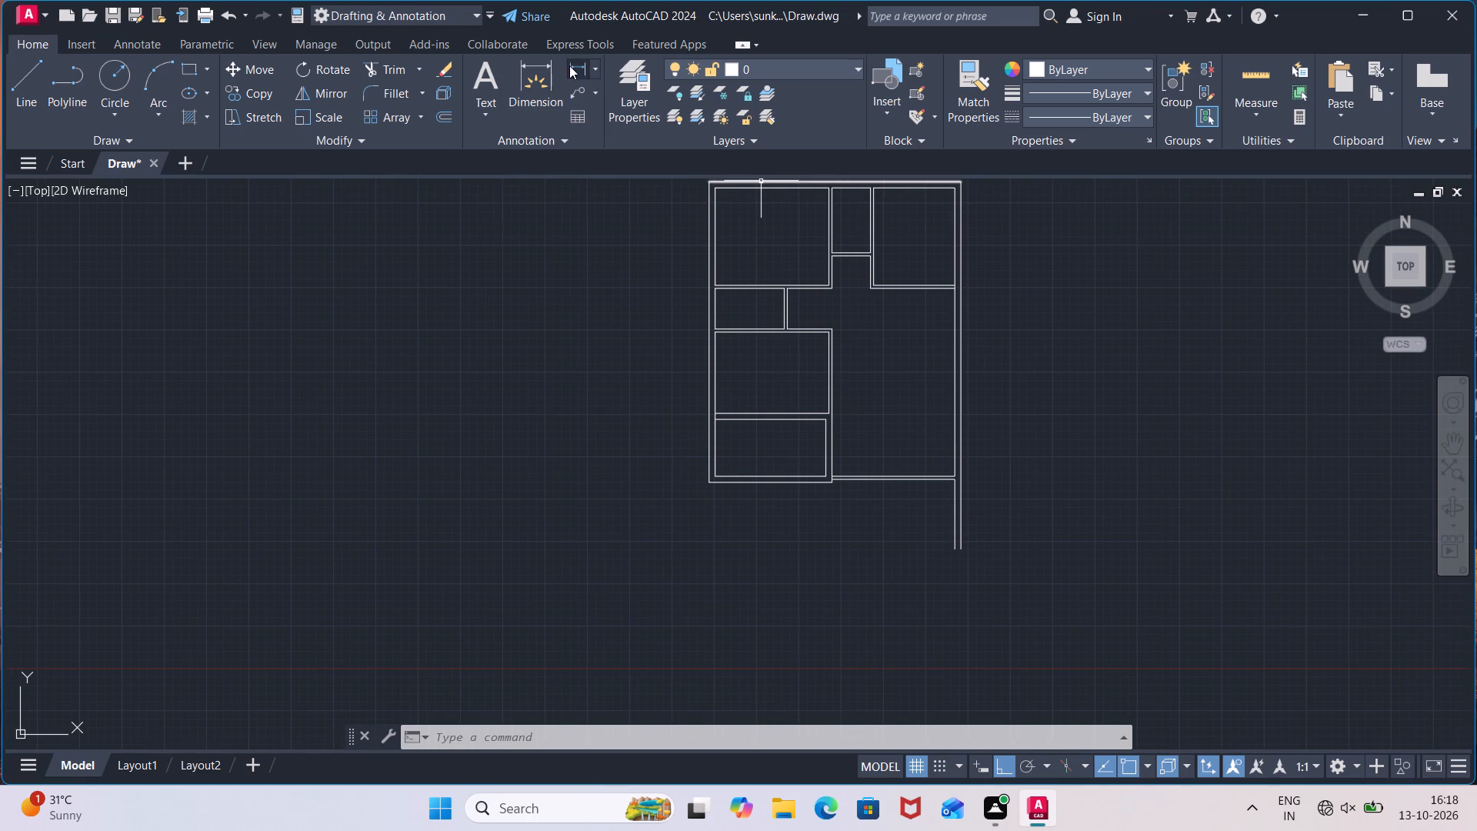
pyautogui.click(575, 65)
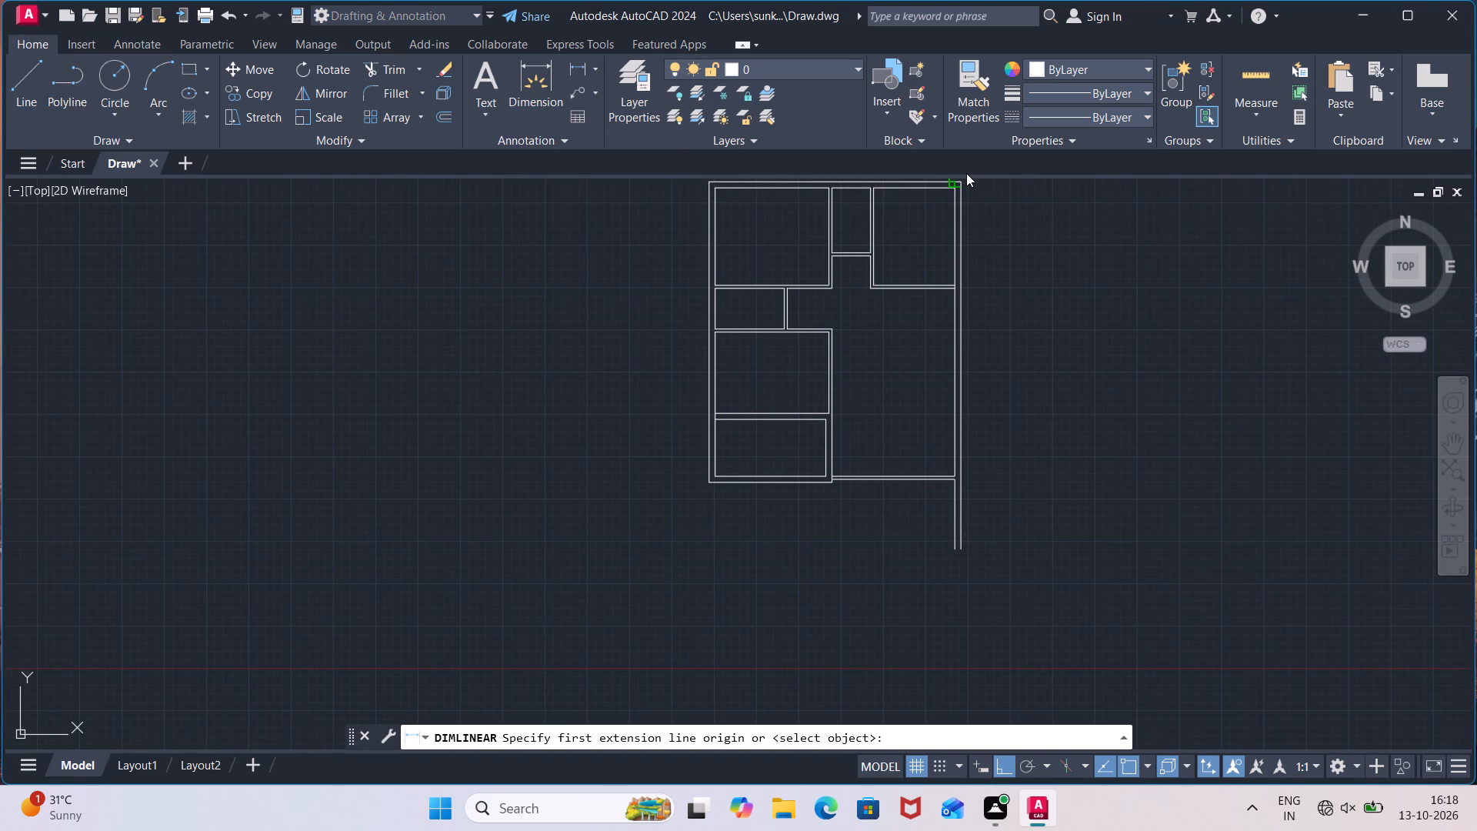
pyautogui.moveTo(979, 213); pyautogui.dragTo(967, 279, button='middle')
pyautogui.click(954, 249)
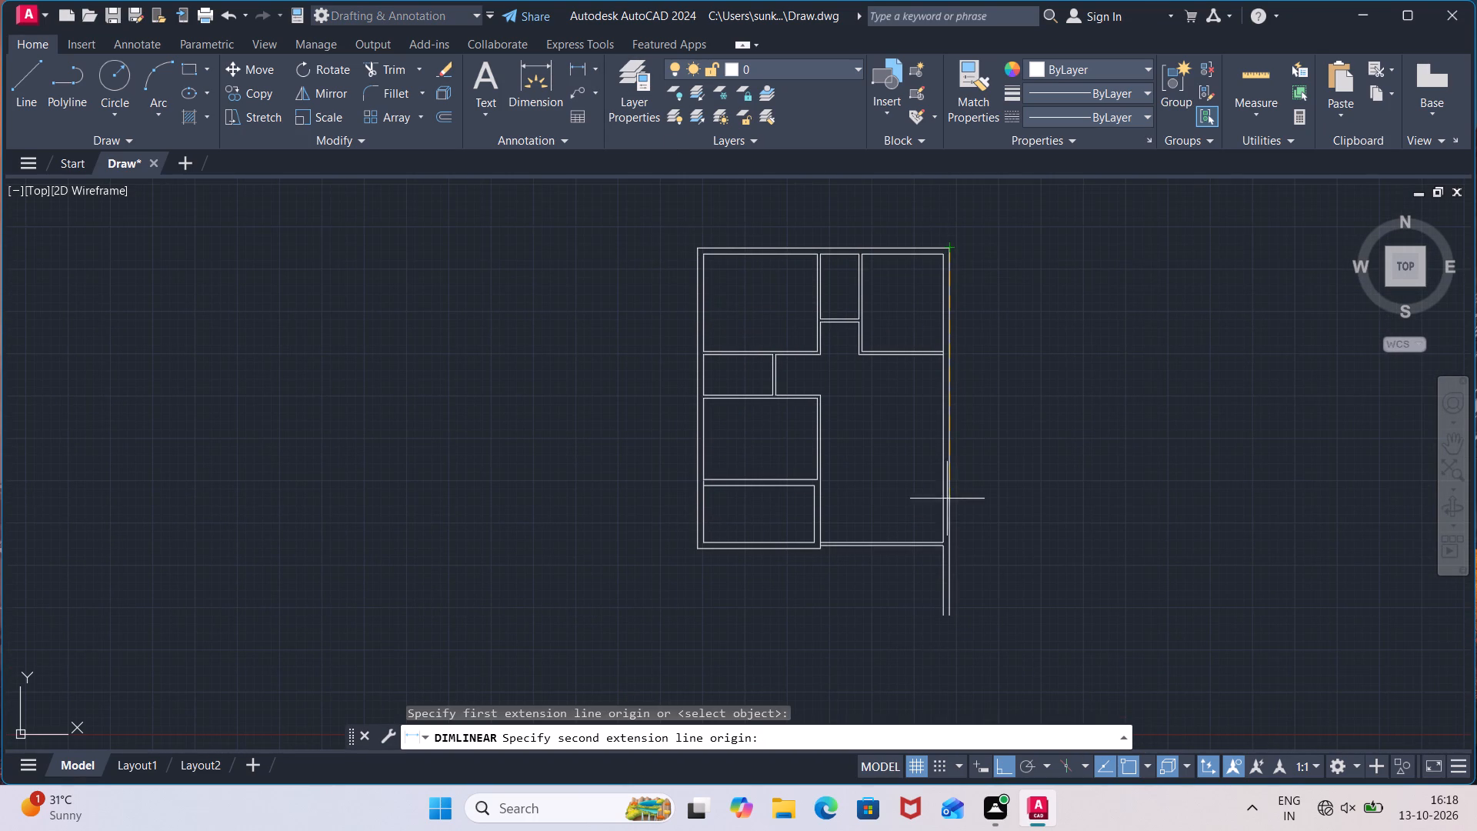
pyautogui.click(949, 610)
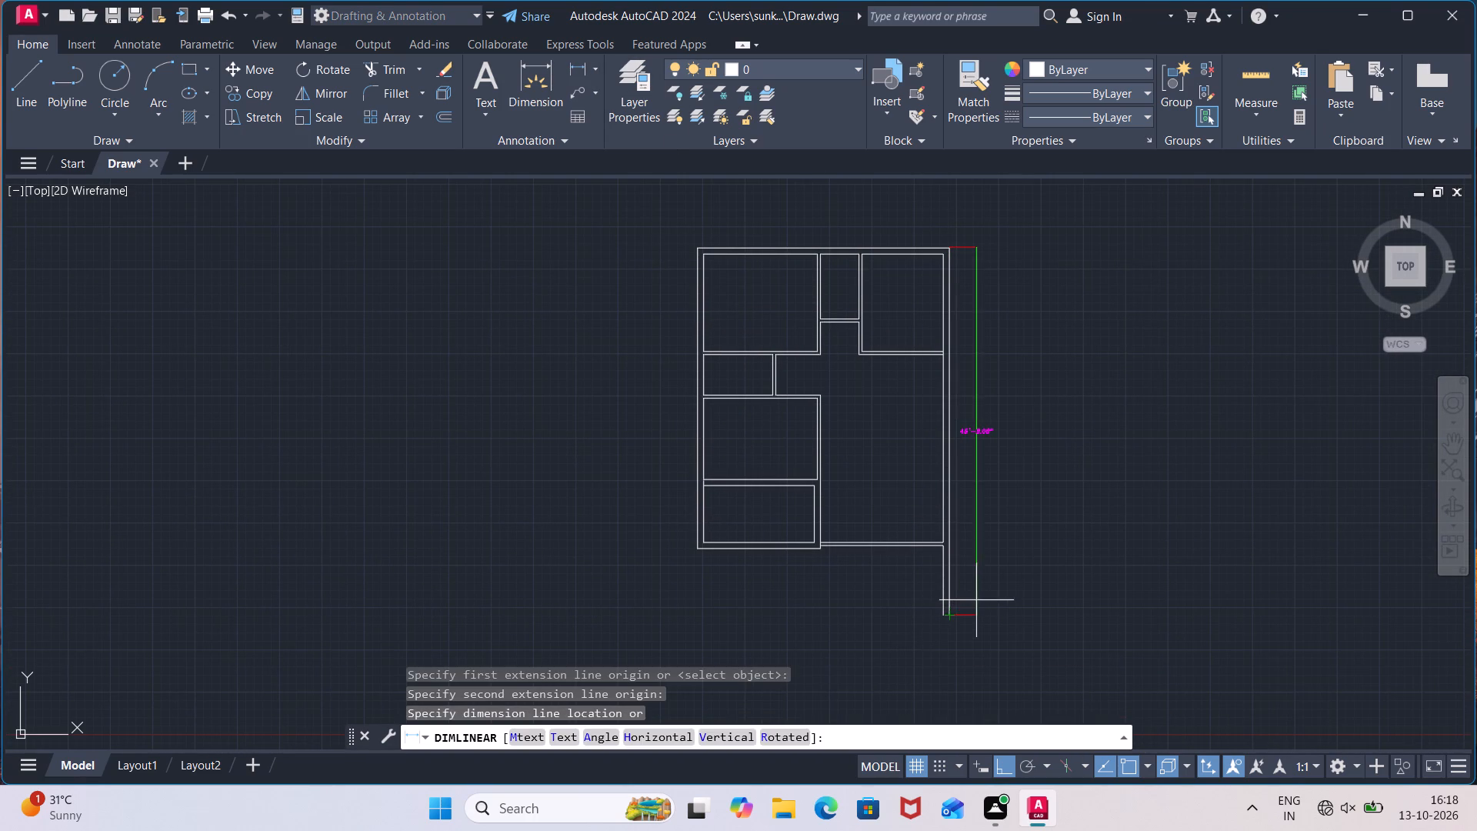
pyautogui.click(978, 599)
pyautogui.scroll(3, 996, 502)
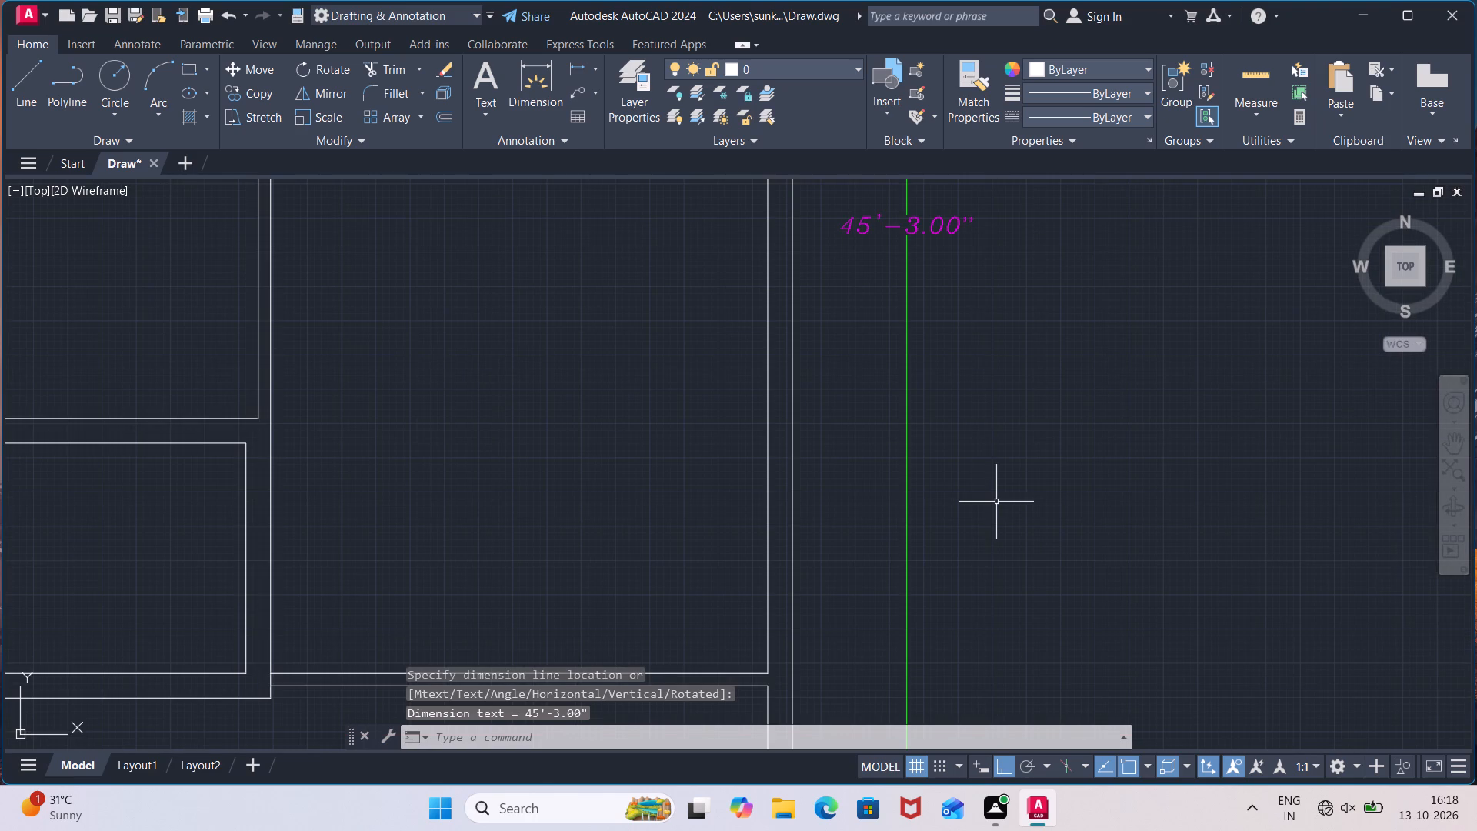
pyautogui.scroll(-2, 996, 502)
# Draw a 10' line leftward from the right outer wall's bottom end, continuing vertically up to the inner line of the 4.5" bottom wall.
pyautogui.moveTo(999, 546); pyautogui.dragTo(999, 542, button='middle')
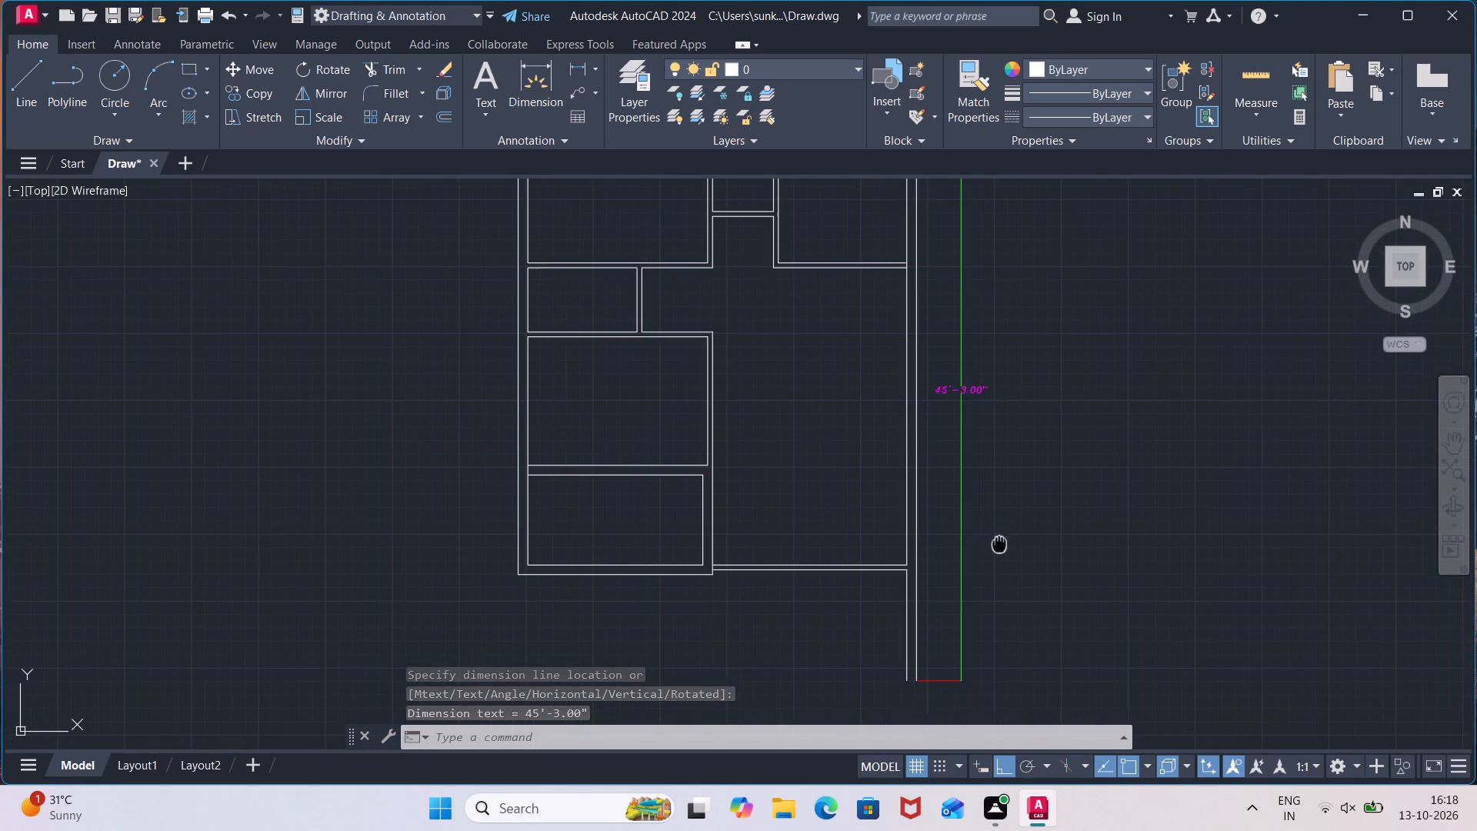
pyautogui.moveTo(999, 542); pyautogui.dragTo(1032, 393, button='middle')
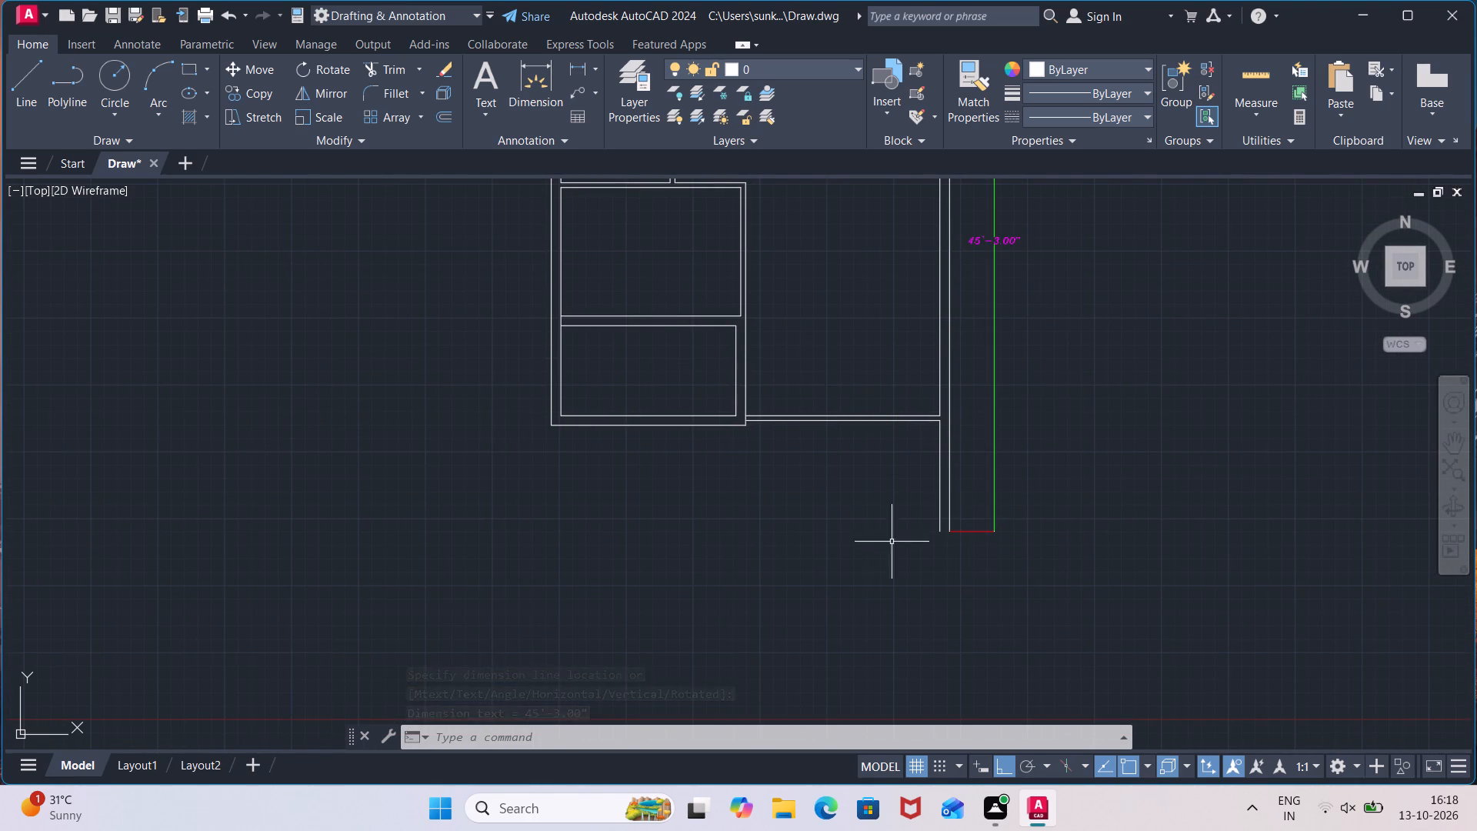
pyautogui.press('l')
pyautogui.press('Return')
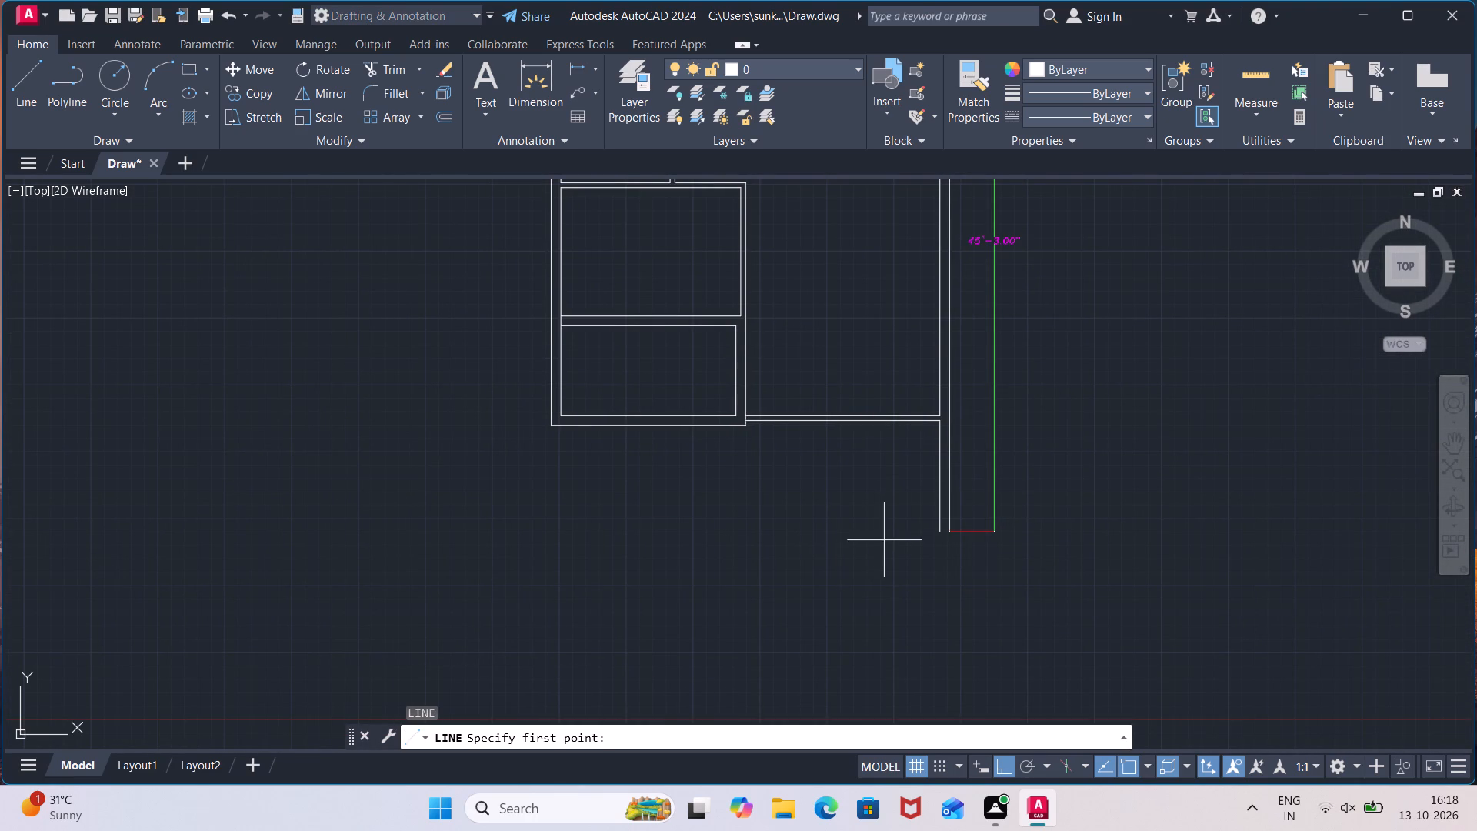
pyautogui.click(955, 532)
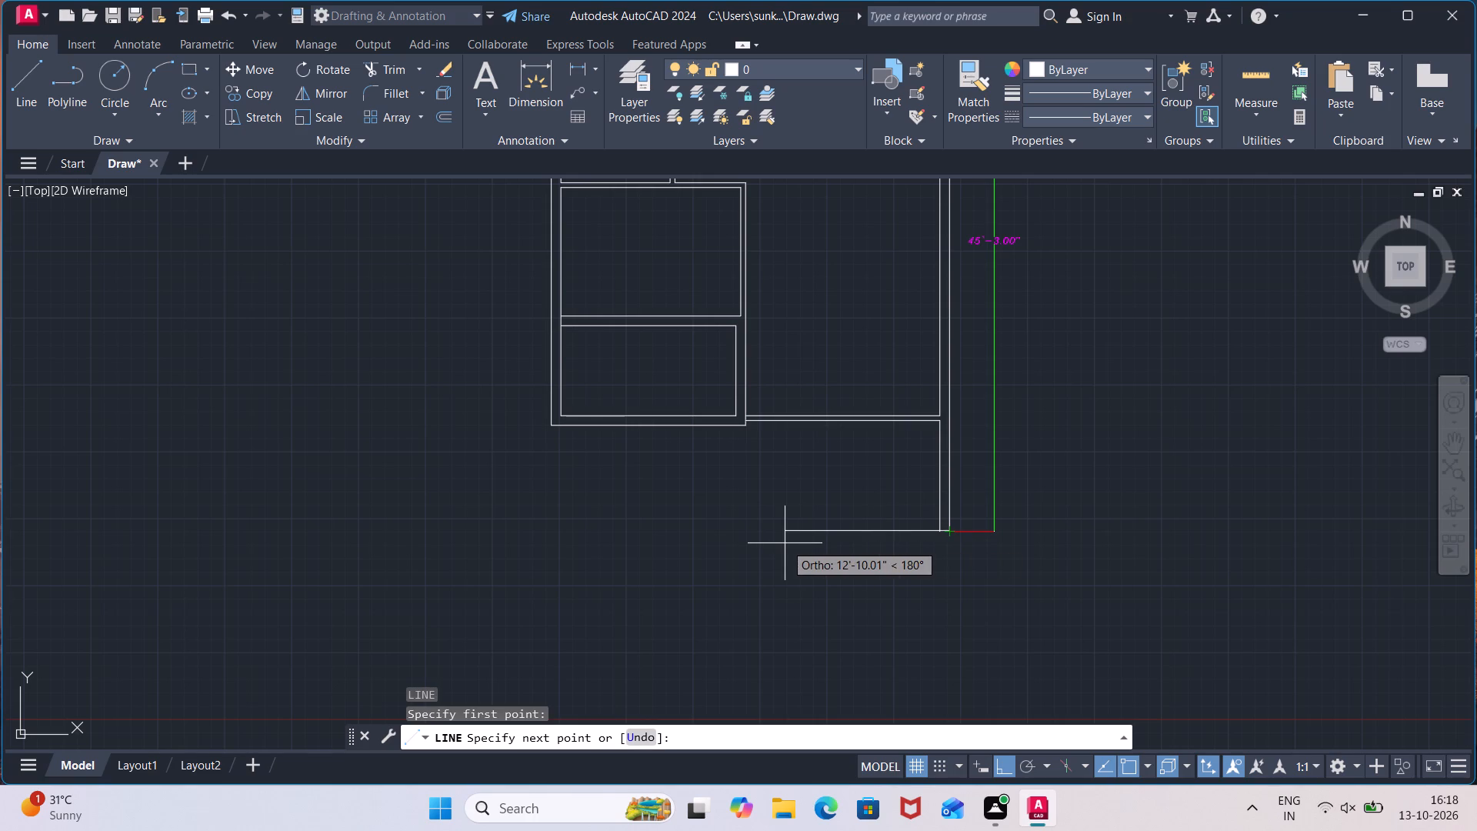
pyautogui.write("10'")
pyautogui.press('Return')
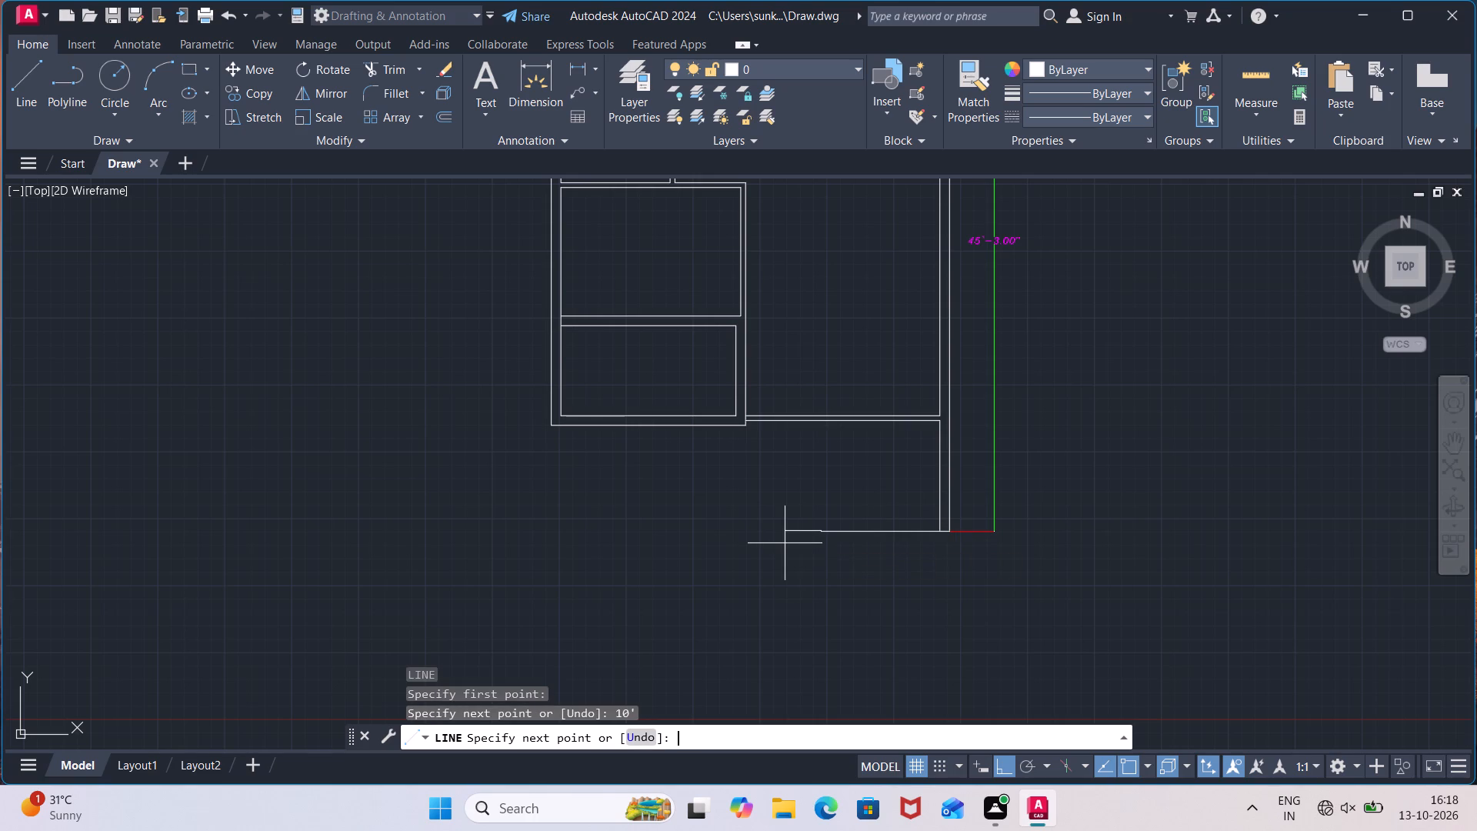
pyautogui.click(822, 410)
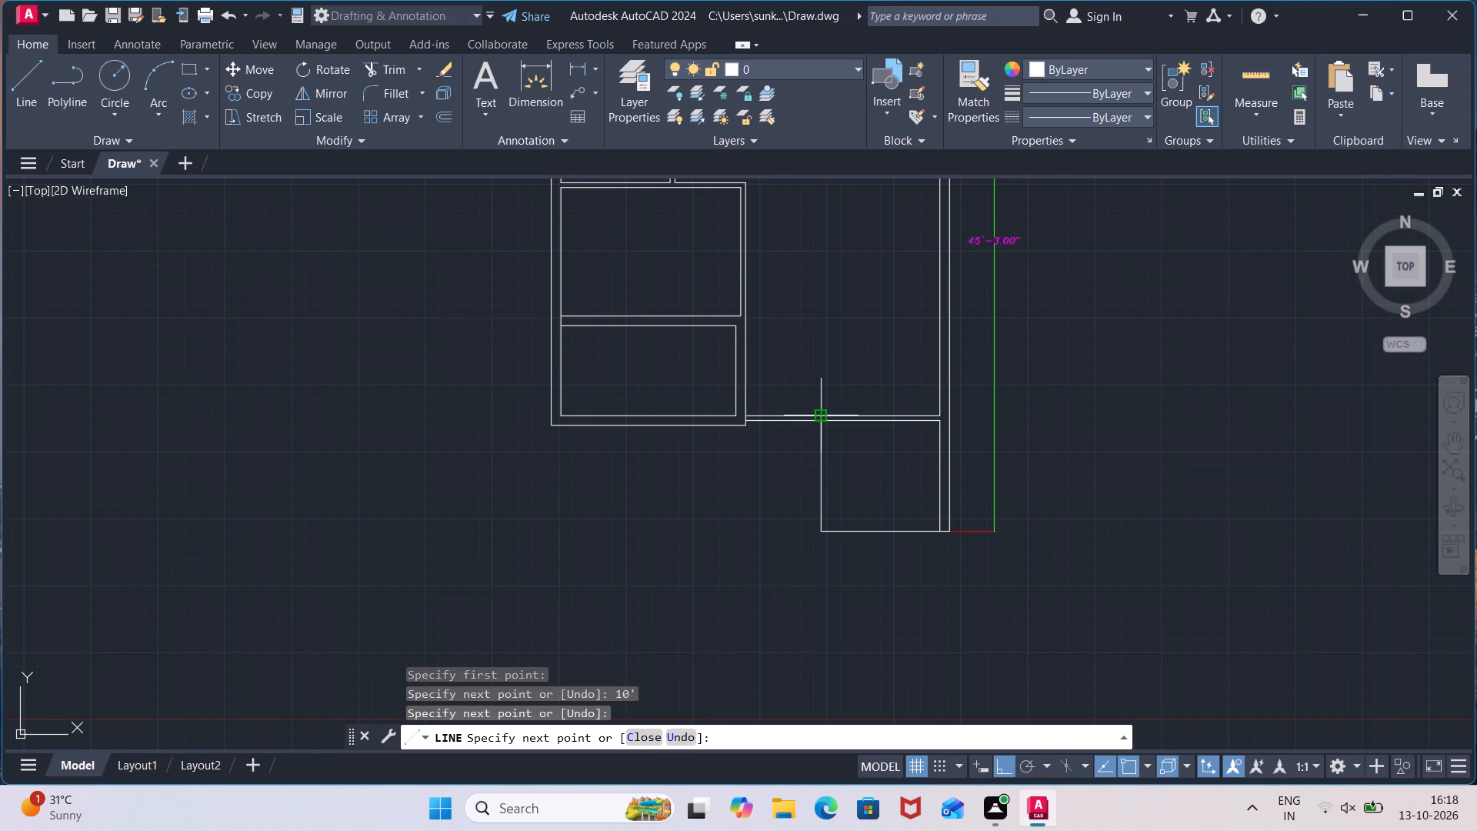
pyautogui.press('Escape')
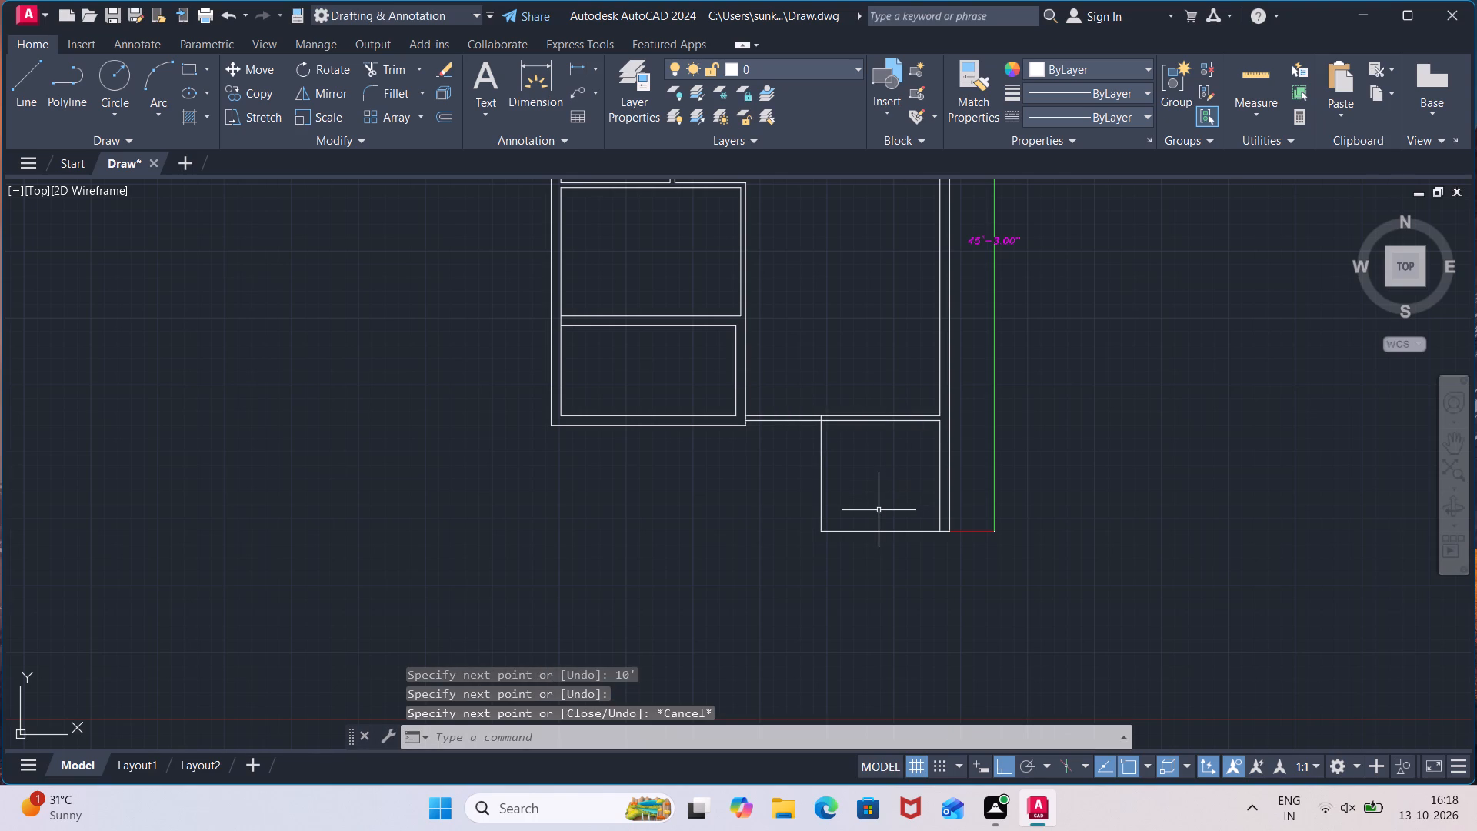
# Offset the small lower-right room's bottom line 9" inward and its left line 9" outward.
pyautogui.write('off')
pyautogui.press('Return')
pyautogui.write('9"')
pyautogui.press('Return')
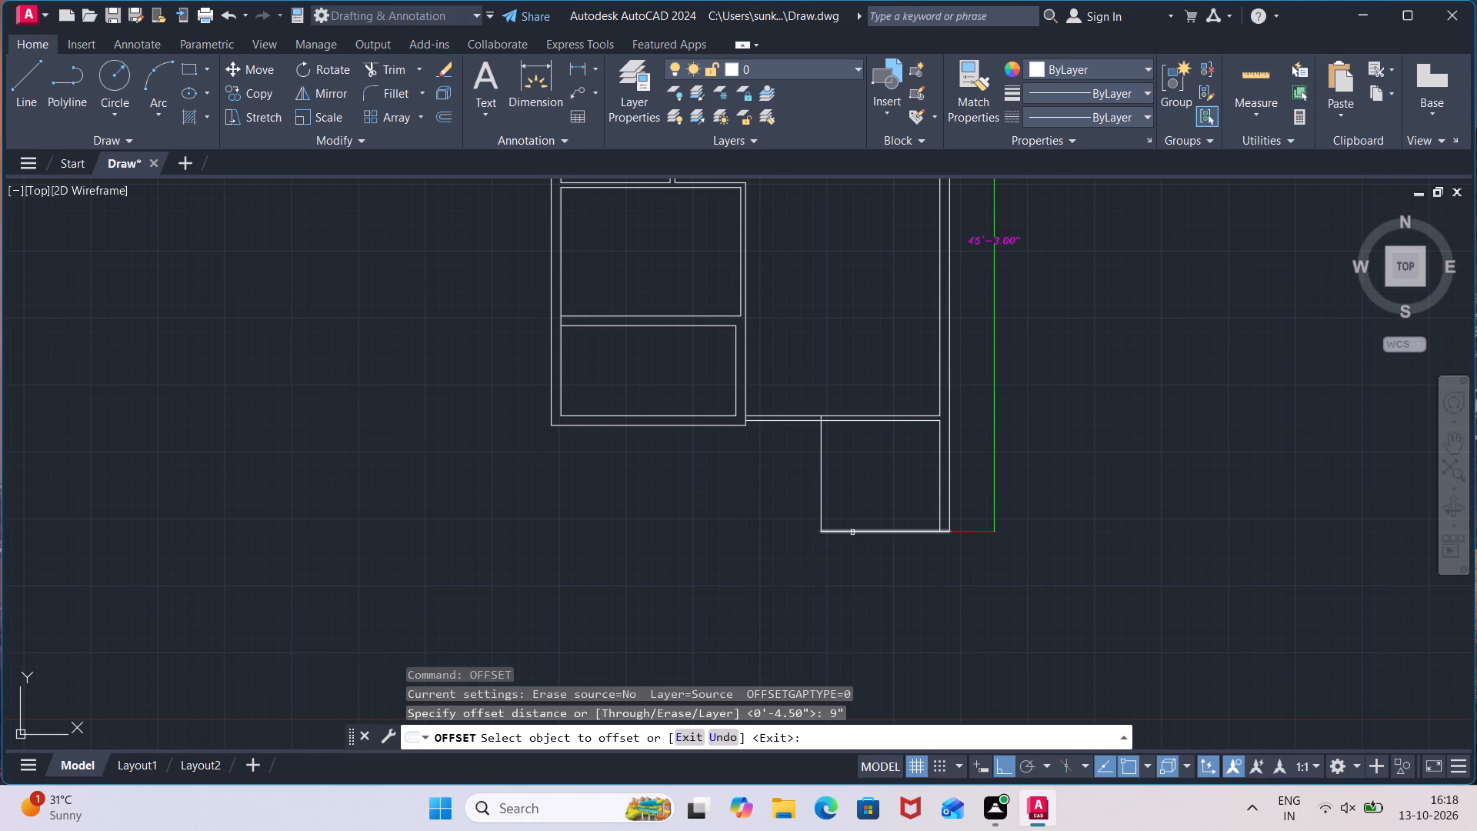
pyautogui.click(852, 532)
pyautogui.click(855, 509)
pyautogui.click(820, 506)
pyautogui.click(792, 506)
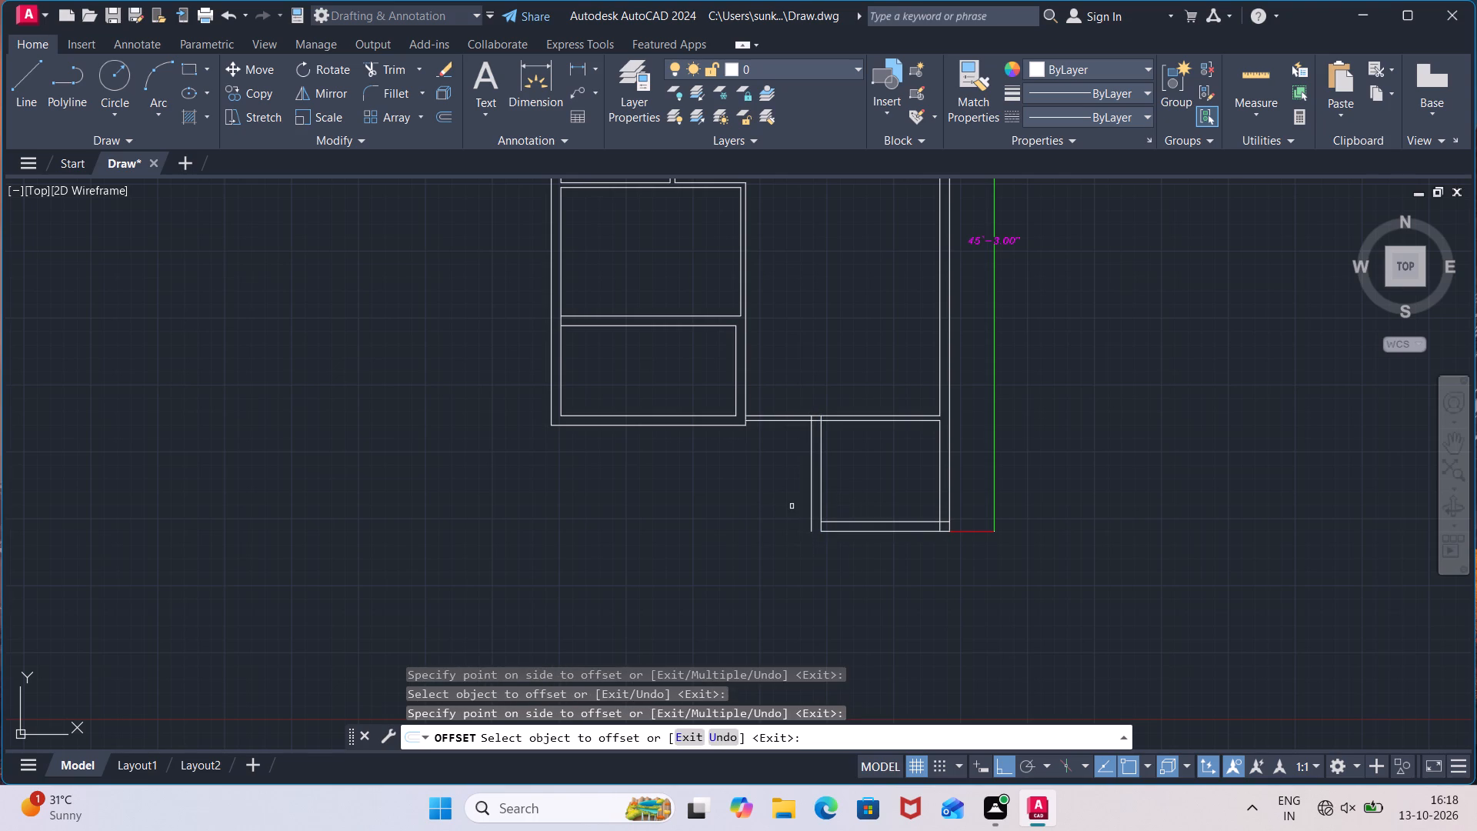
pyautogui.press('Escape')
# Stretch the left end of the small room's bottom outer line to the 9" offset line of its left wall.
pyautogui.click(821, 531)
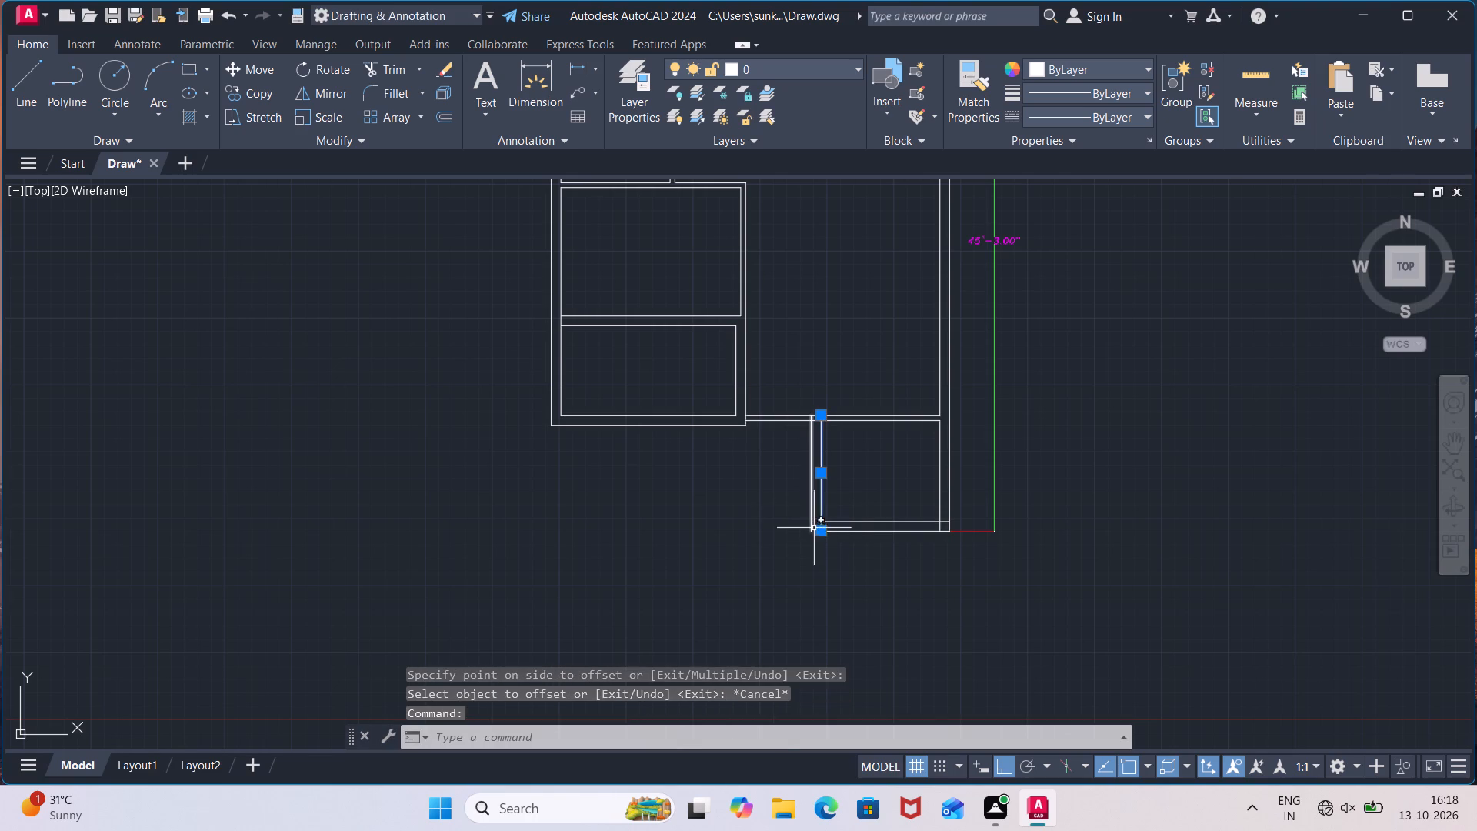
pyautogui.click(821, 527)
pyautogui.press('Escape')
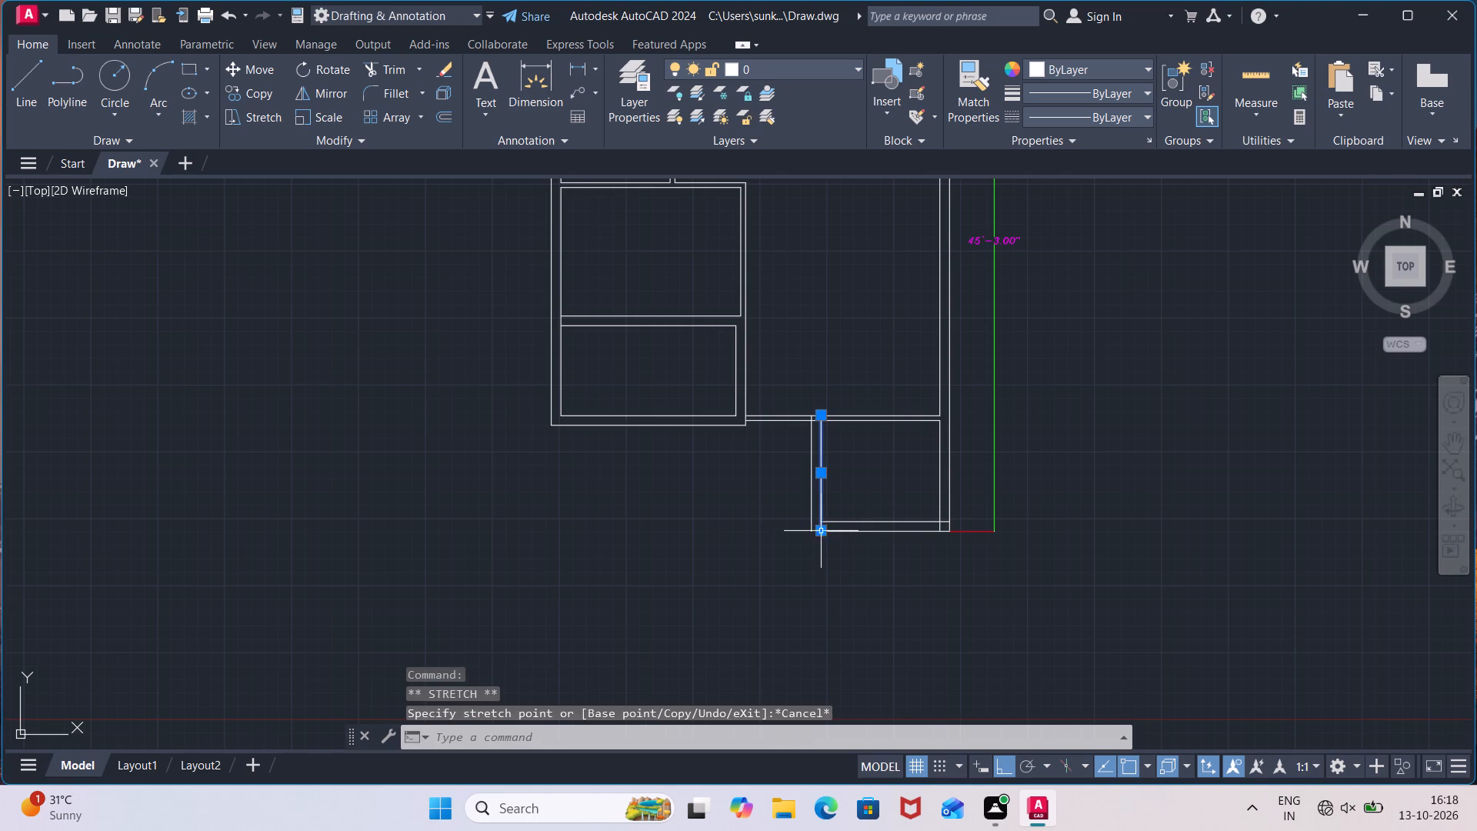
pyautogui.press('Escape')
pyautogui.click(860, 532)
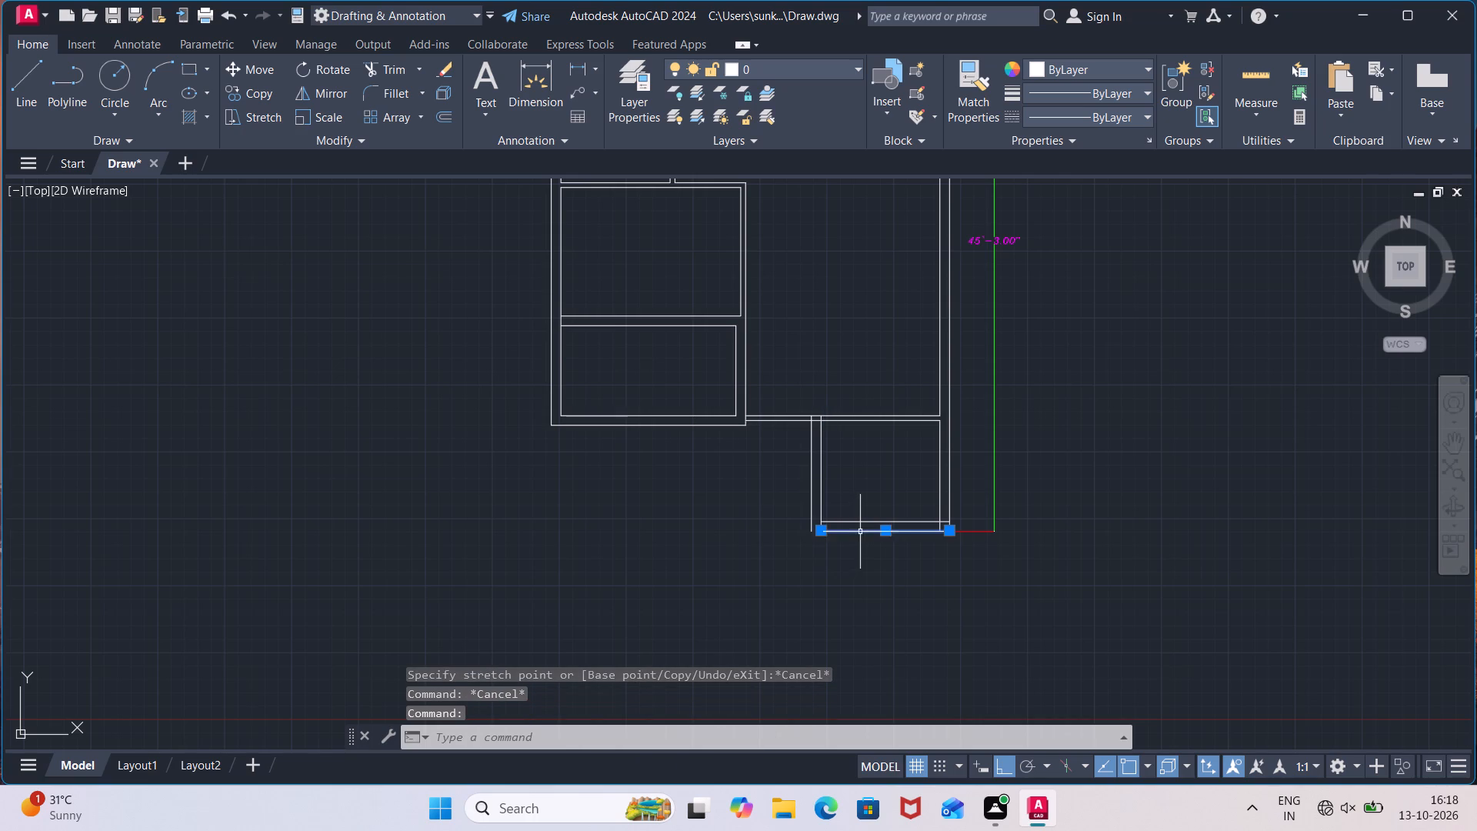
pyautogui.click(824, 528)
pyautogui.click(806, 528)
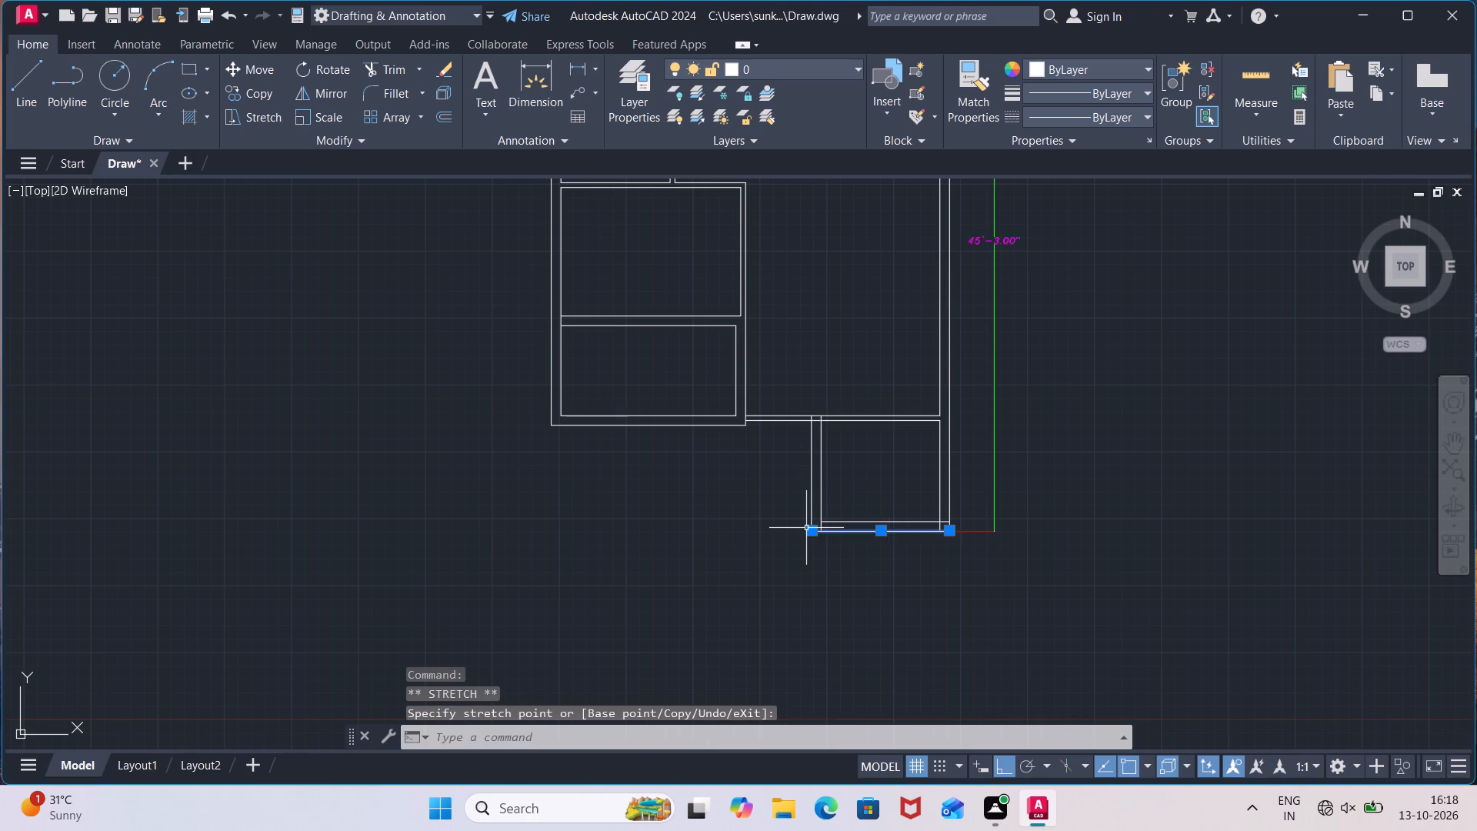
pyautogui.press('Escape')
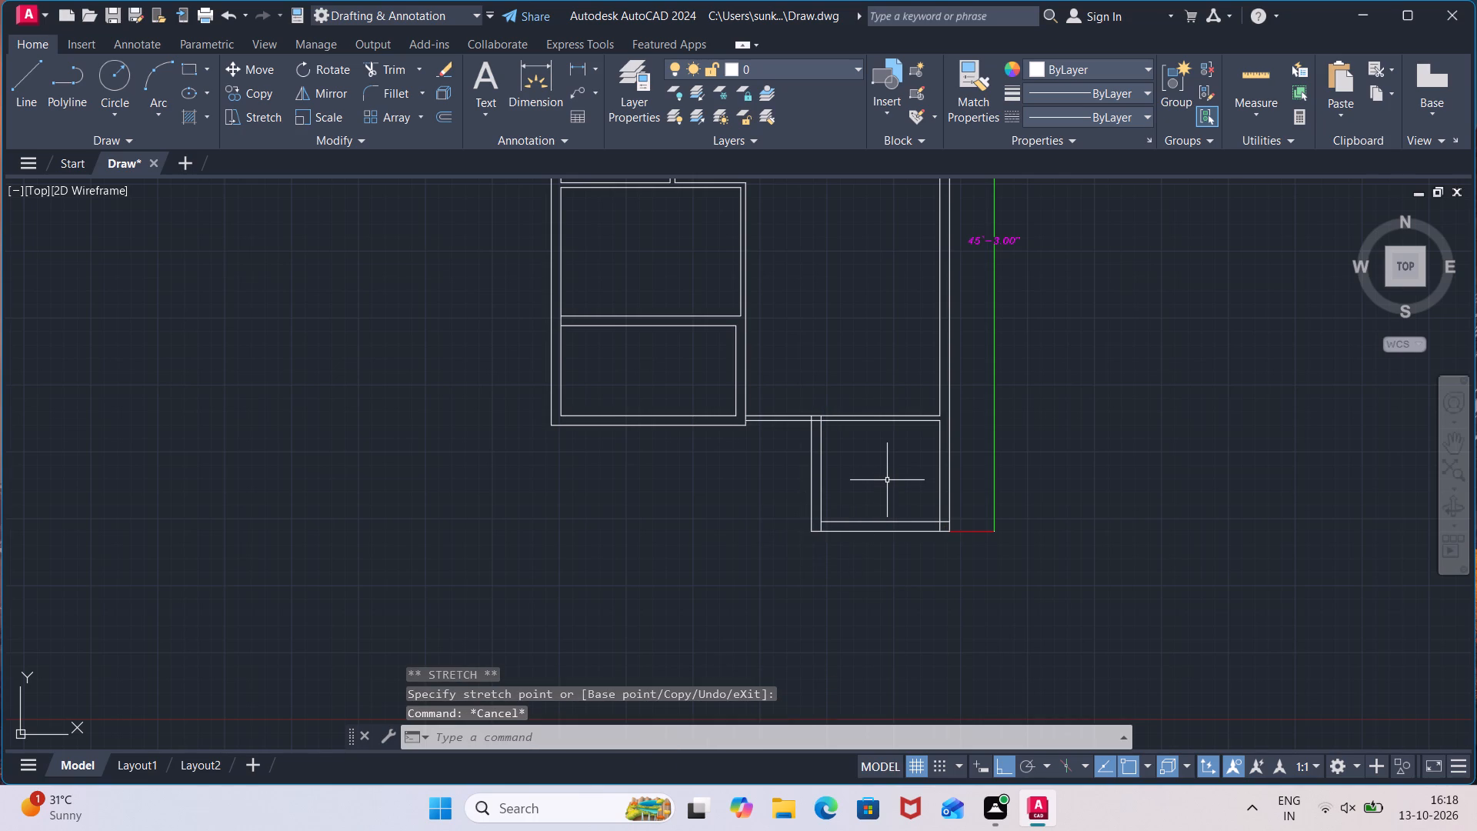
# Trim the 4.5" wall lines left of the small lower-right room and the leftover segments at its upper-left wall corner.
pyautogui.write('tr')
pyautogui.press('Return')
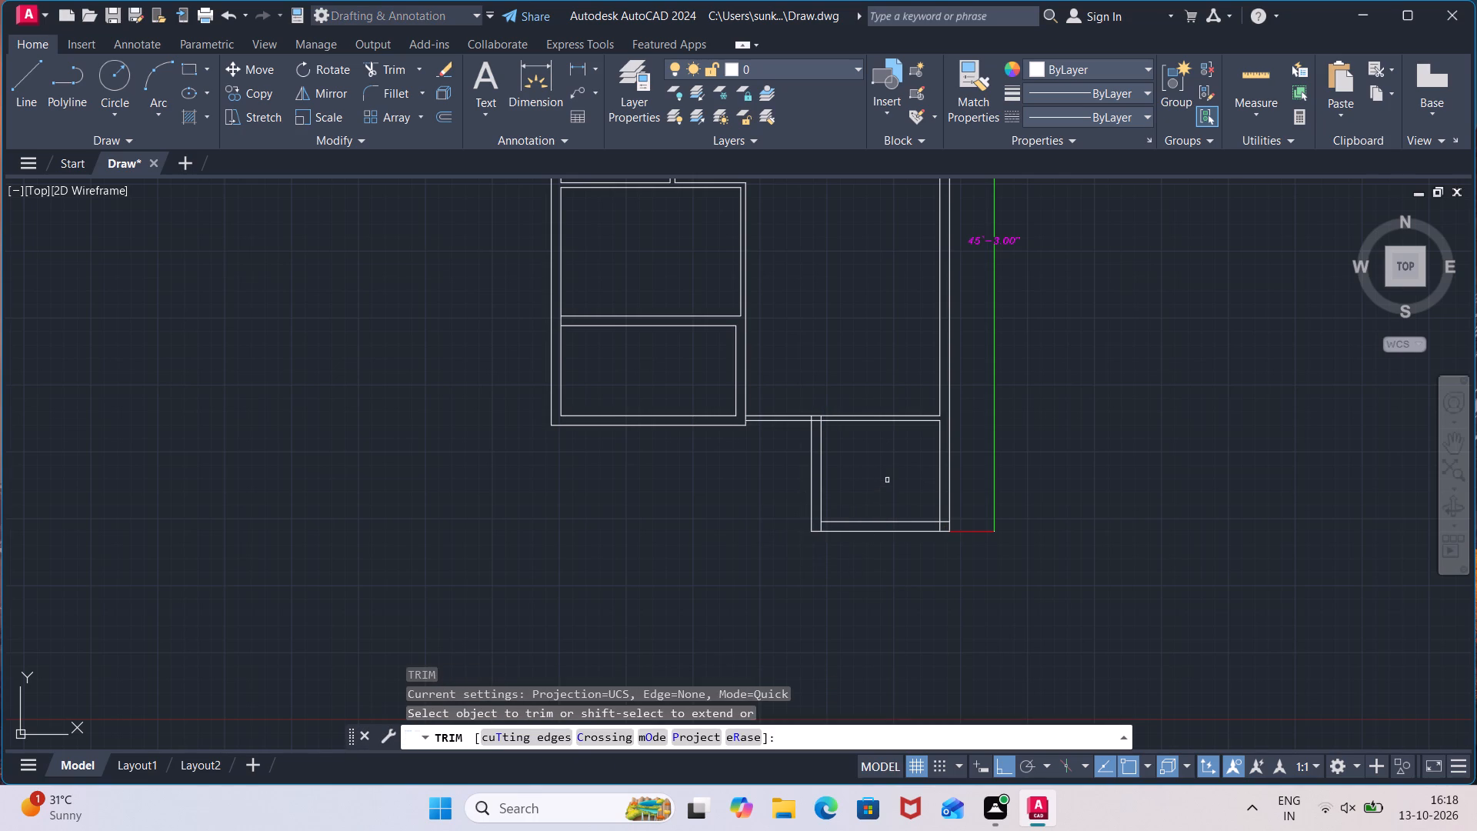
pyautogui.click(769, 433)
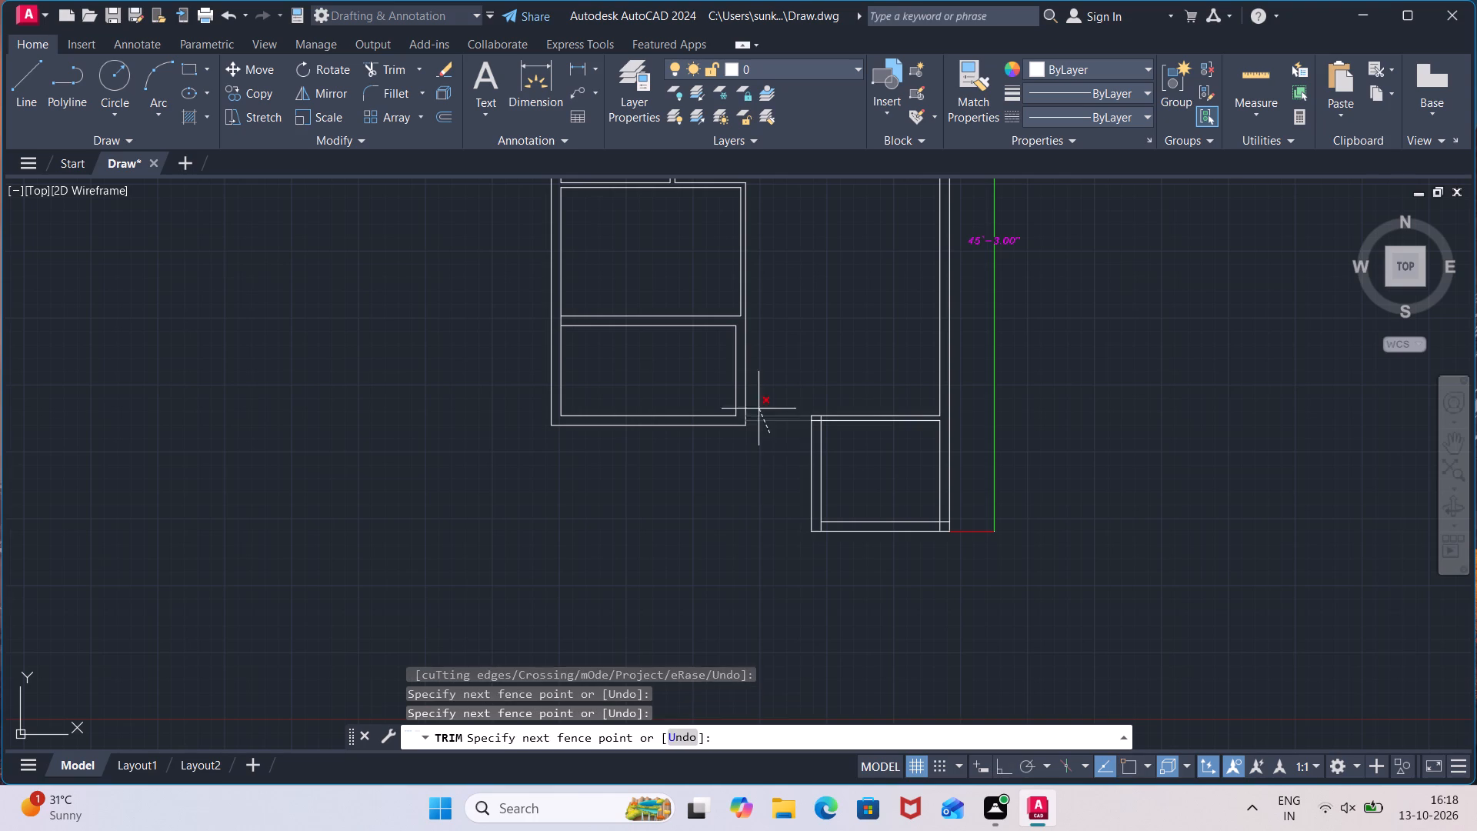
pyautogui.click(784, 364)
pyautogui.scroll(3, 823, 412)
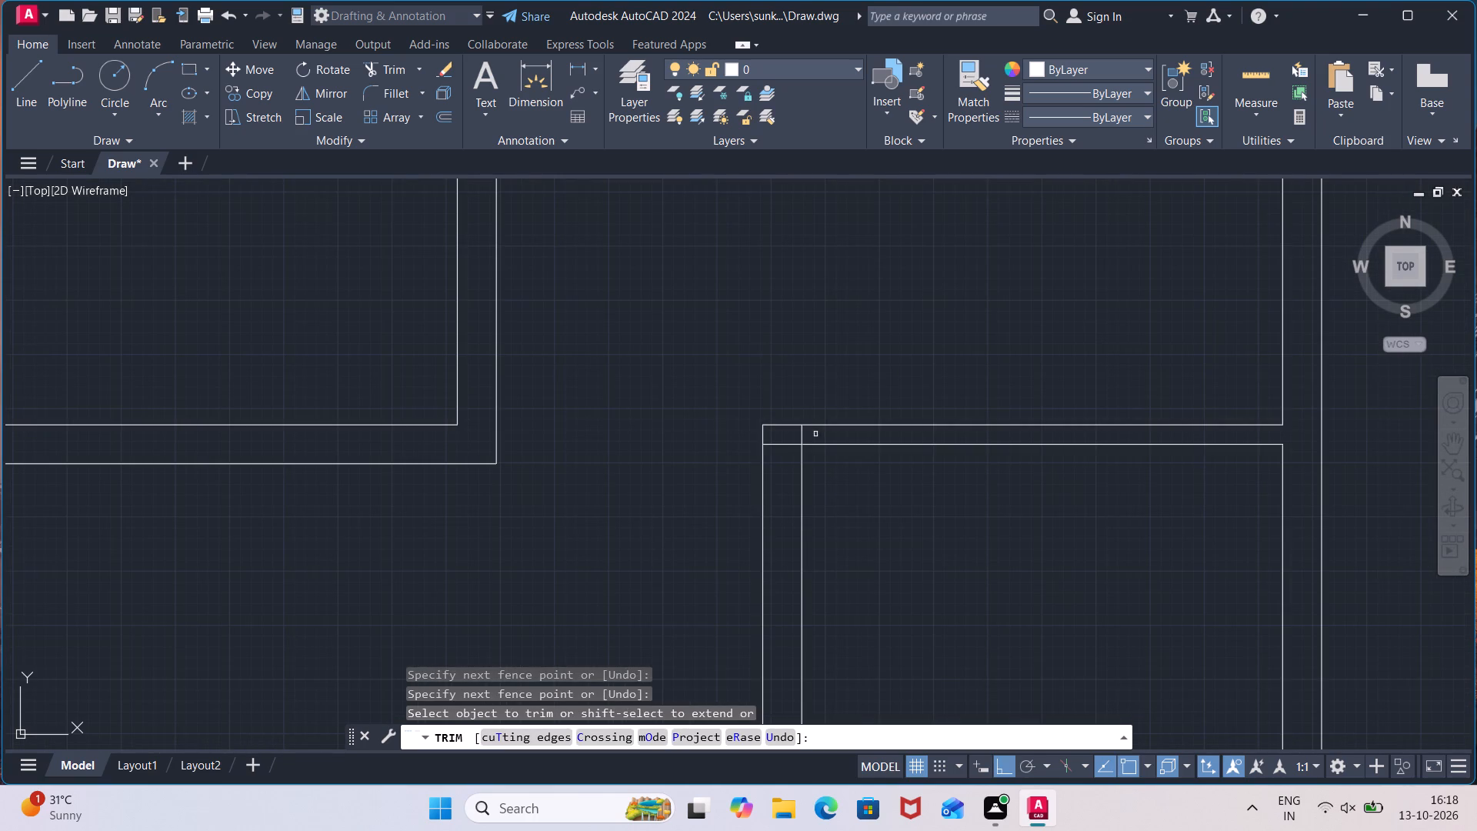
pyautogui.click(815, 434)
pyautogui.click(790, 434)
pyautogui.click(786, 434)
pyautogui.click(785, 472)
# Trim the overlapping wall-line stubs at both bottom corners of the small lower-right room.
pyautogui.scroll(-2, 864, 520)
pyautogui.moveTo(862, 582); pyautogui.dragTo(778, 407, button='middle')
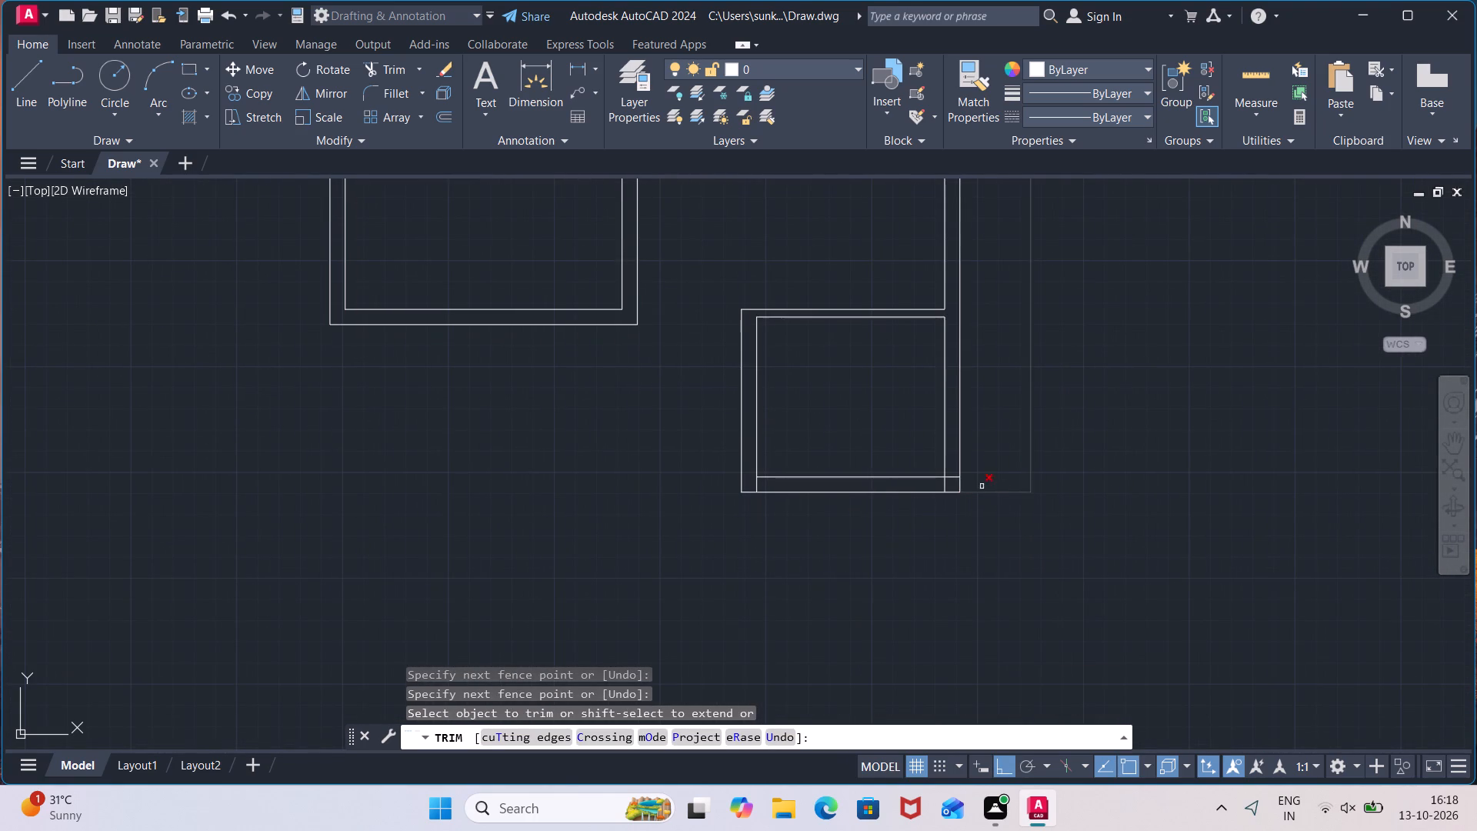
pyautogui.click(949, 478)
pyautogui.click(943, 484)
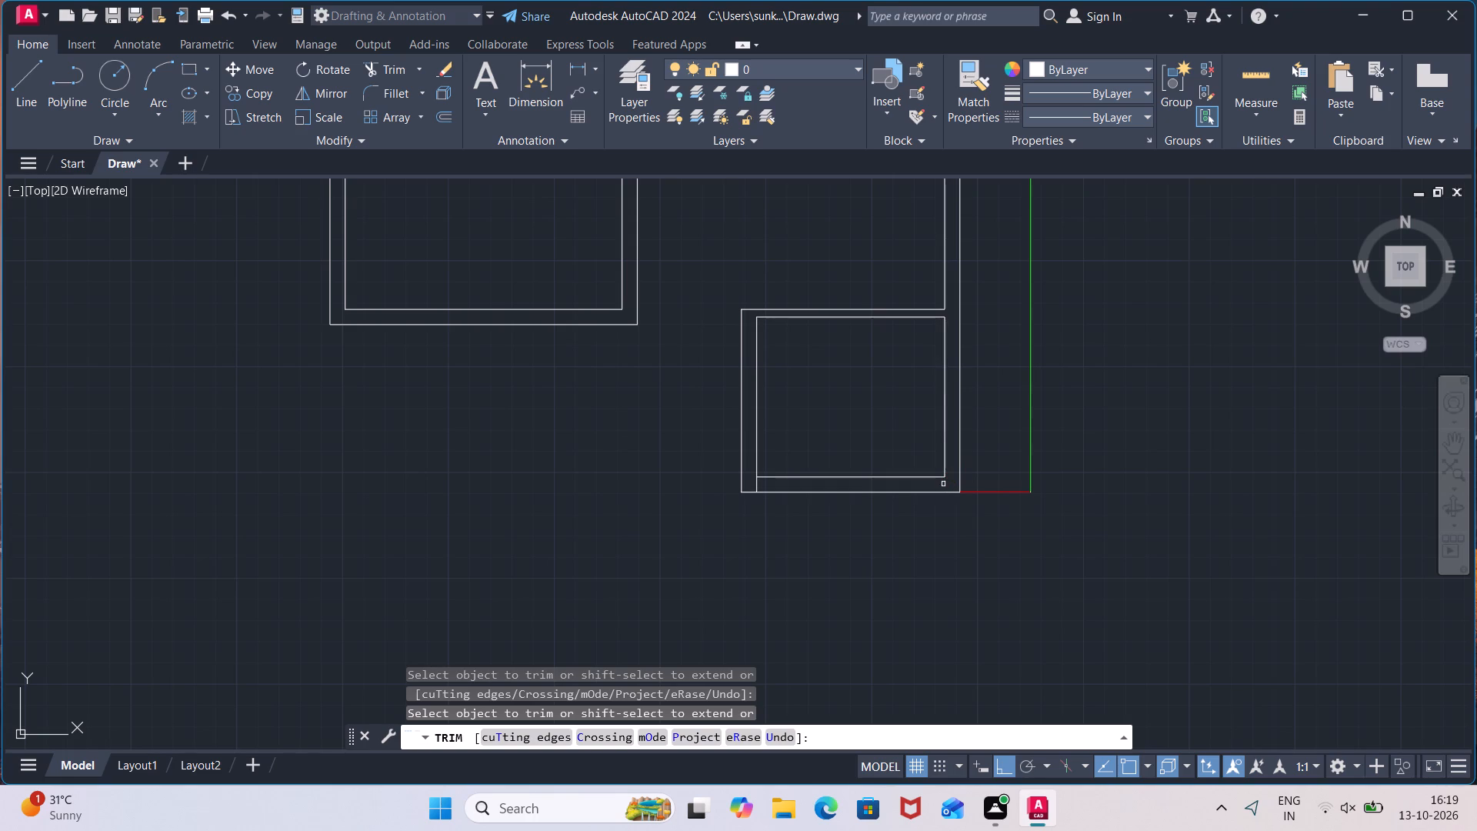
pyautogui.click(755, 486)
# Check the inner width of the small lower-right room with a linear dimension preview, without placing it.
pyautogui.scroll(-1, 955, 559)
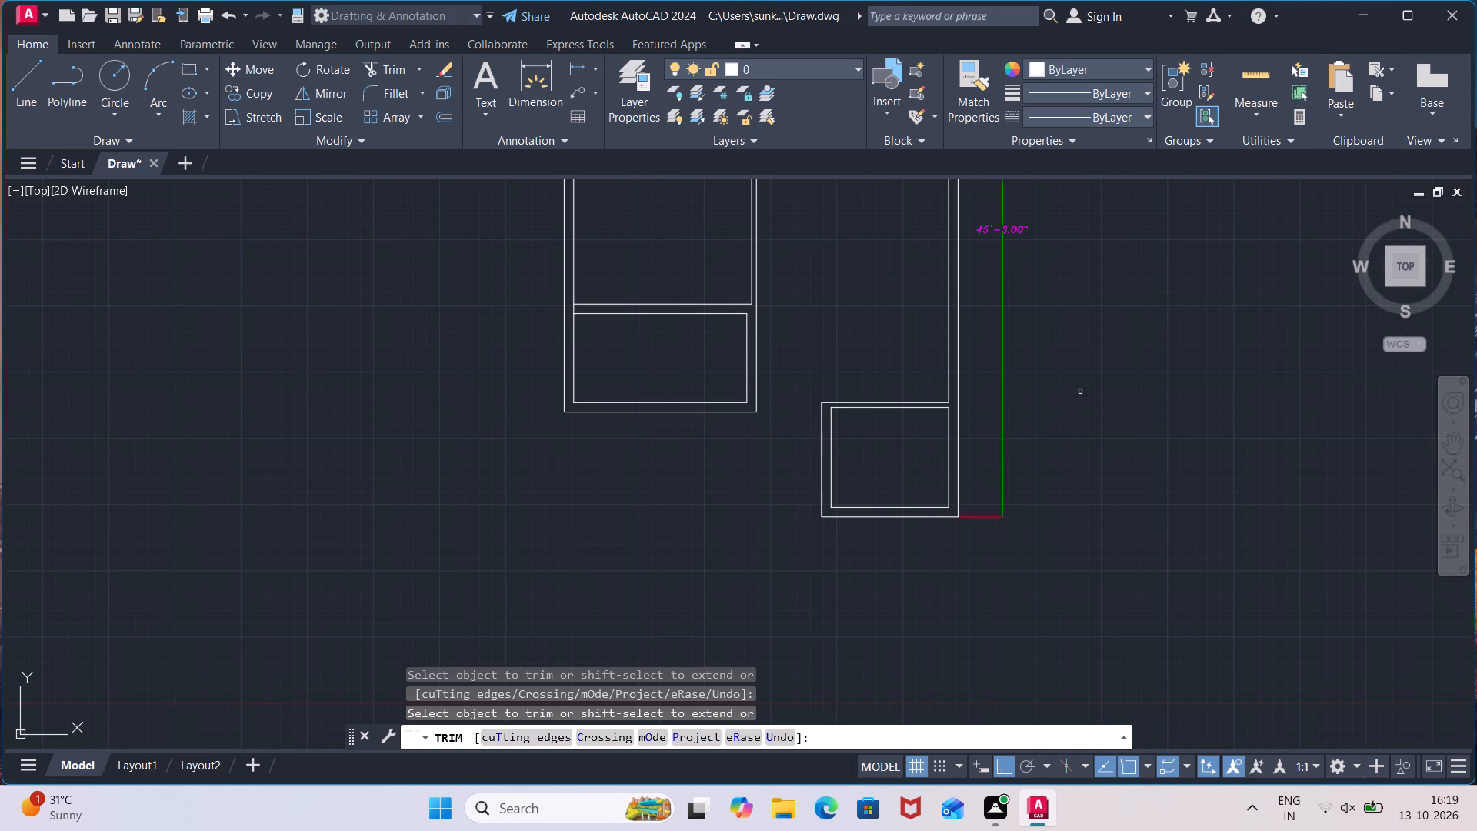
pyautogui.scroll(-1, 1080, 378)
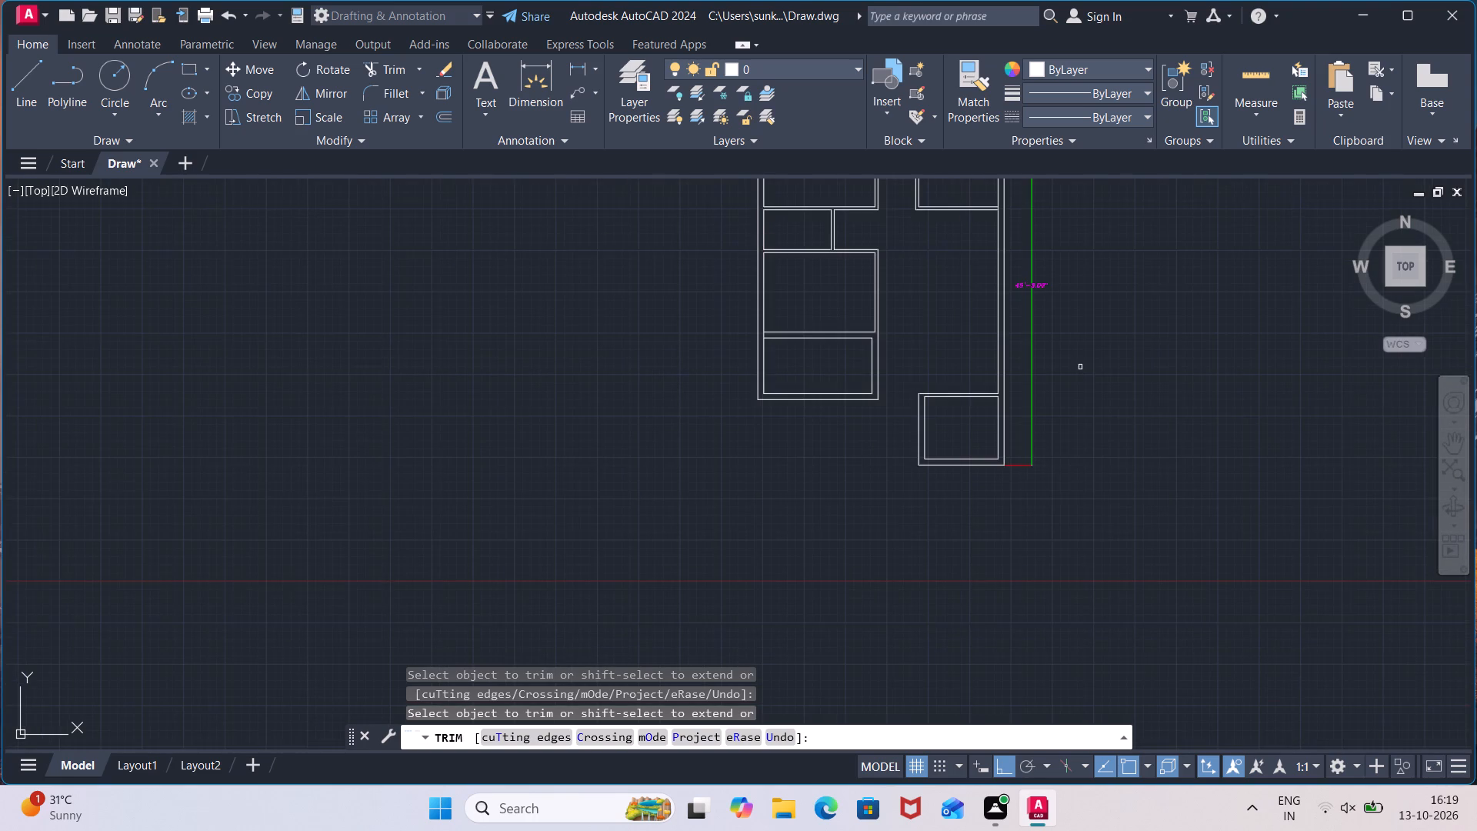
pyautogui.moveTo(1080, 367); pyautogui.dragTo(1095, 443, button='middle')
pyautogui.scroll(2, 1092, 419)
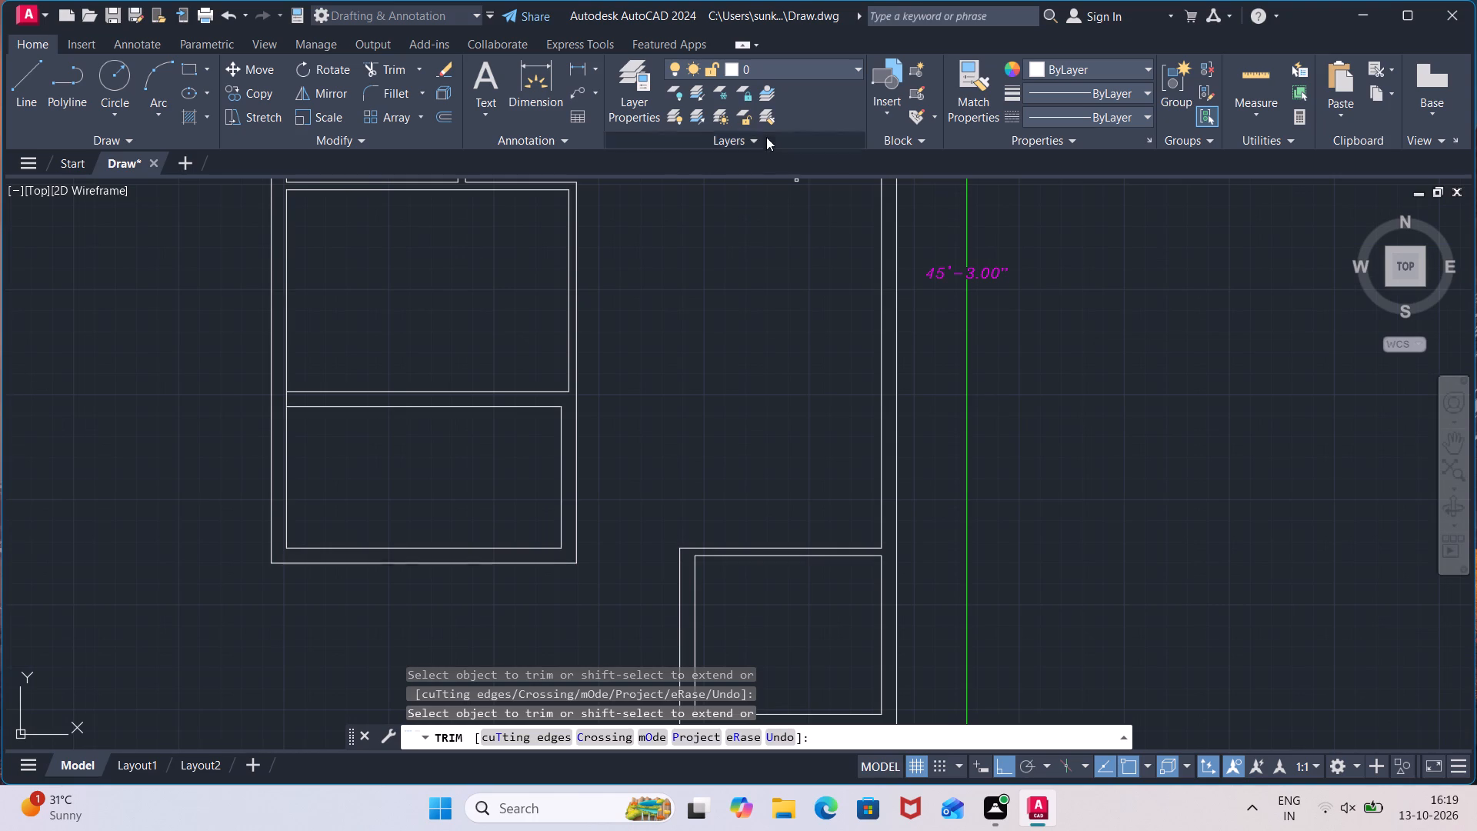
pyautogui.click(572, 64)
pyautogui.scroll(-1, 727, 371)
pyautogui.moveTo(726, 412); pyautogui.dragTo(698, 306, button='middle')
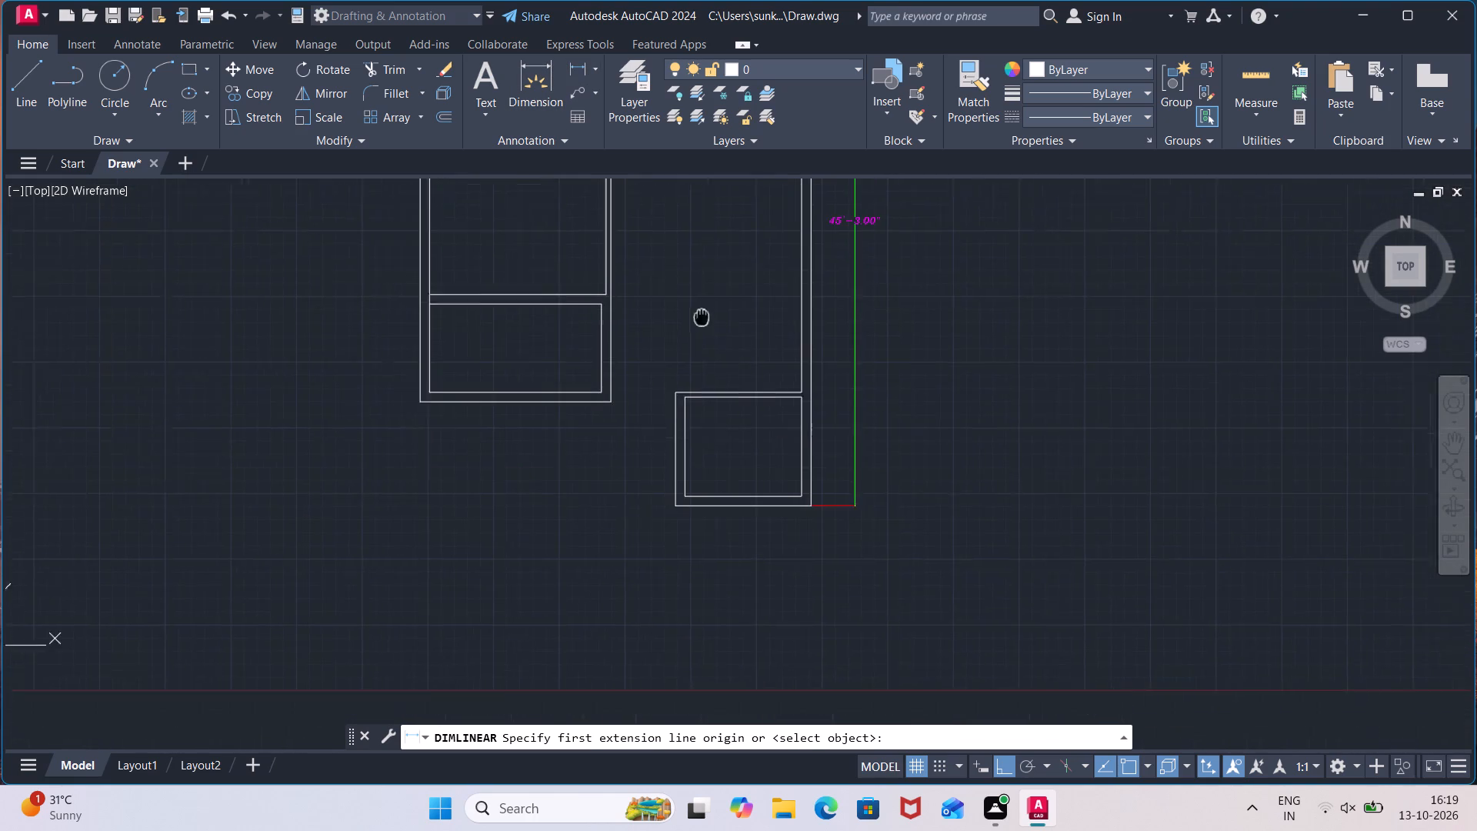
pyautogui.moveTo(698, 306); pyautogui.dragTo(697, 298, button='middle')
pyautogui.click(677, 412)
pyautogui.click(796, 429)
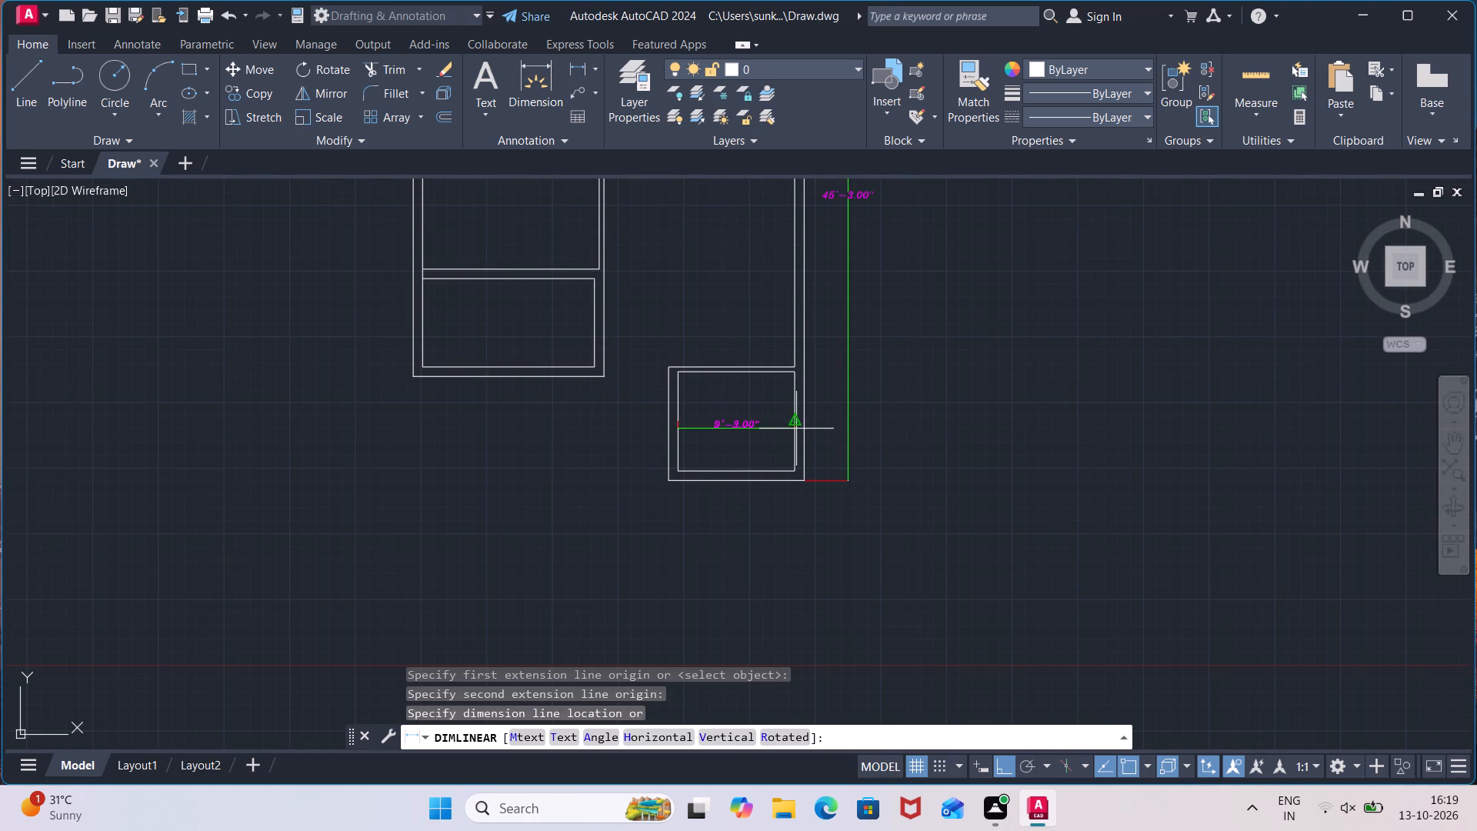
pyautogui.scroll(2, 770, 426)
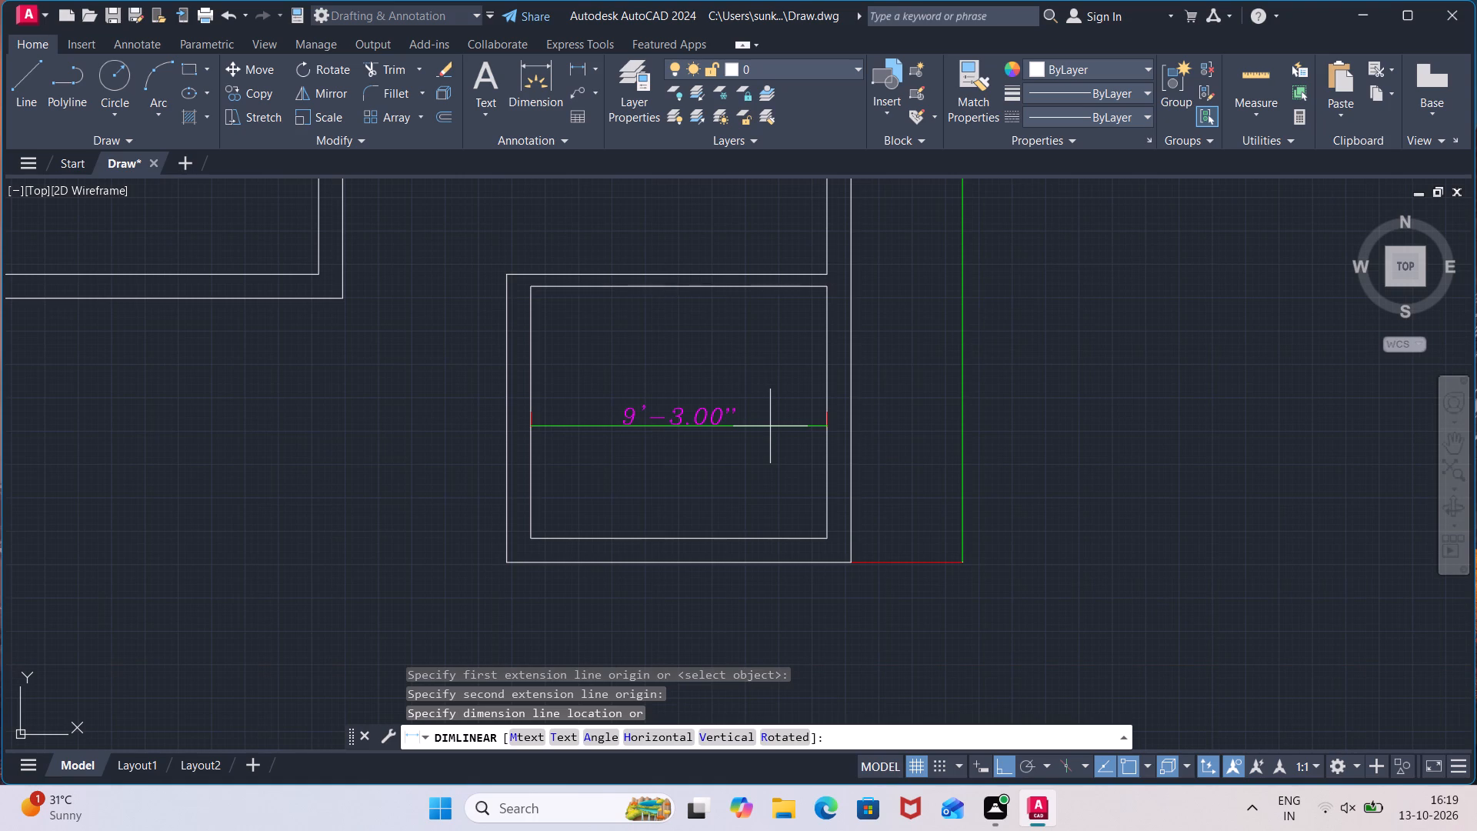
pyautogui.press('Escape')
# Erase both left wall lines and the inner bottom line of the small lower-right room.
pyautogui.scroll(-1, 758, 335)
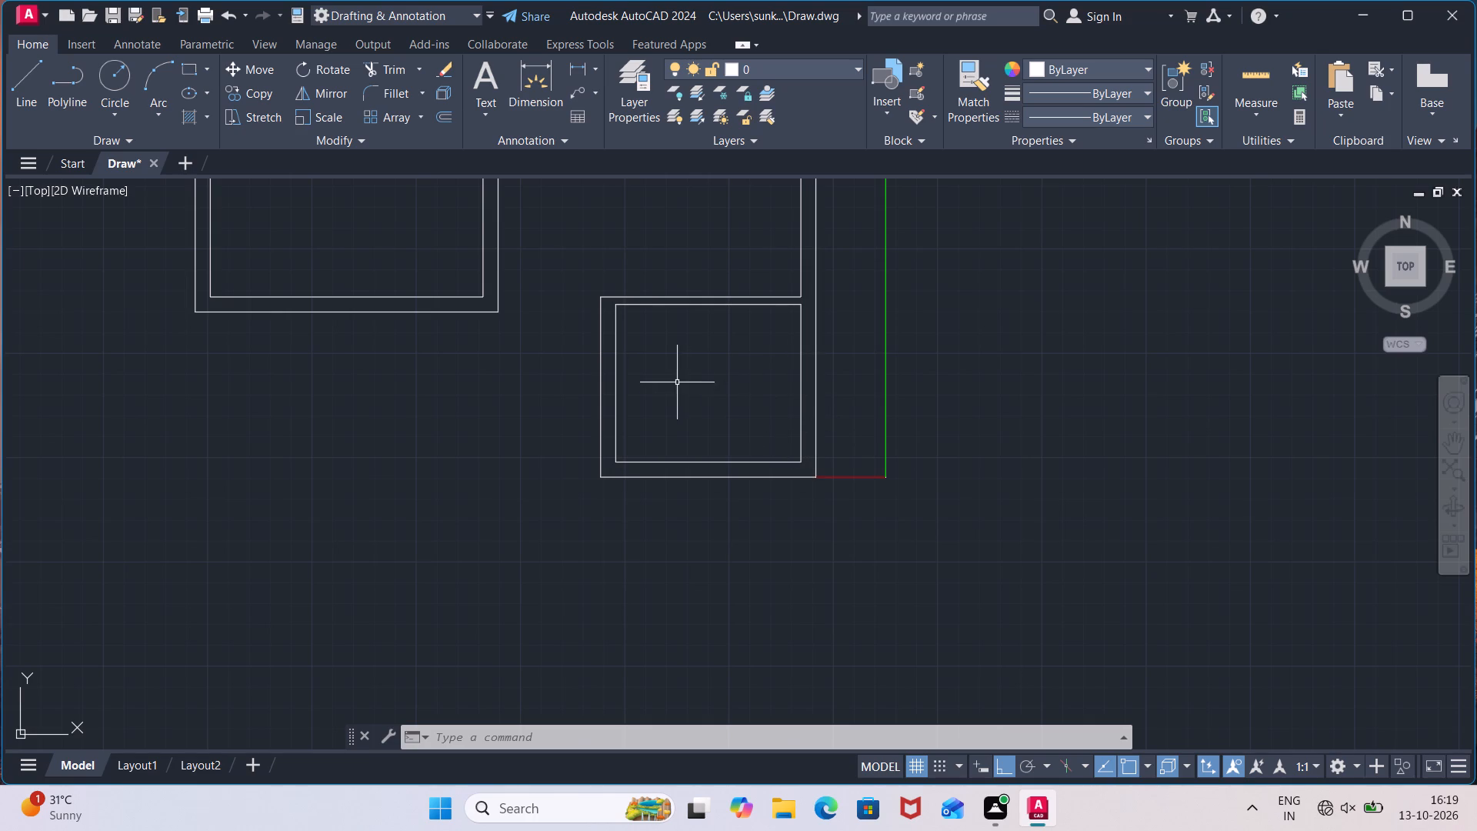
pyautogui.click(650, 375)
pyautogui.click(558, 384)
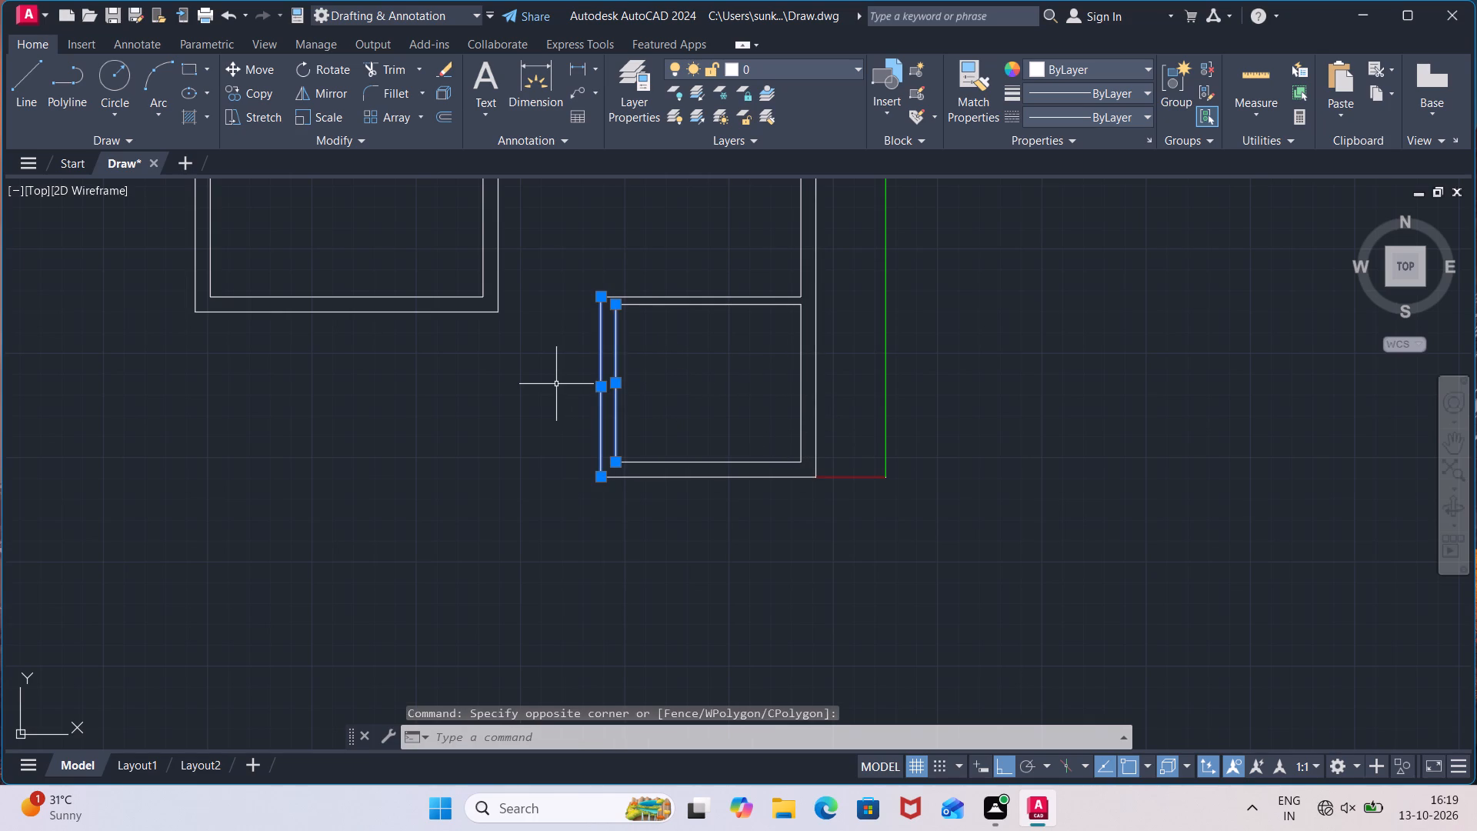
pyautogui.press('Delete')
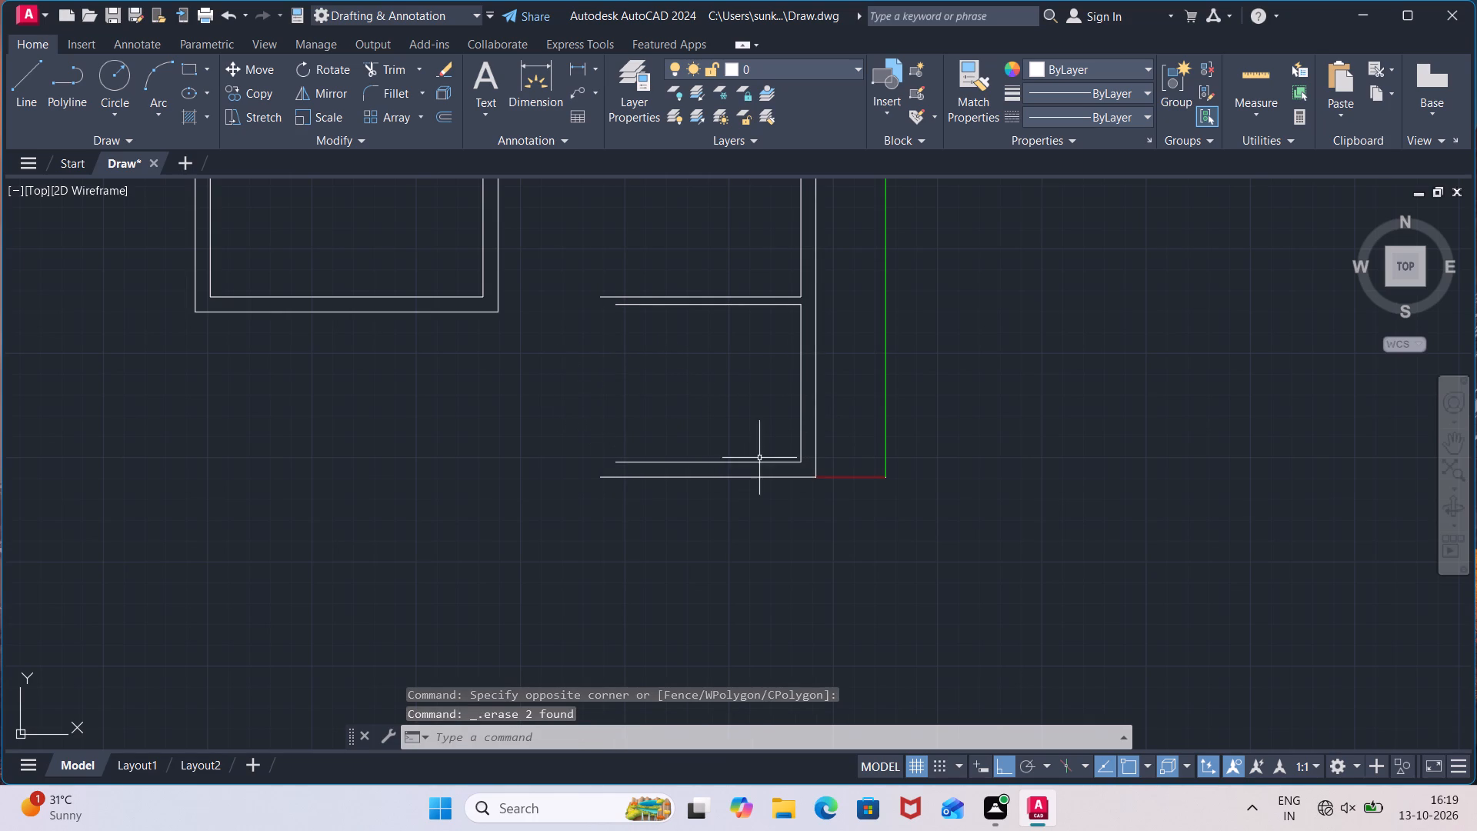
pyautogui.click(759, 463)
pyautogui.press('Delete')
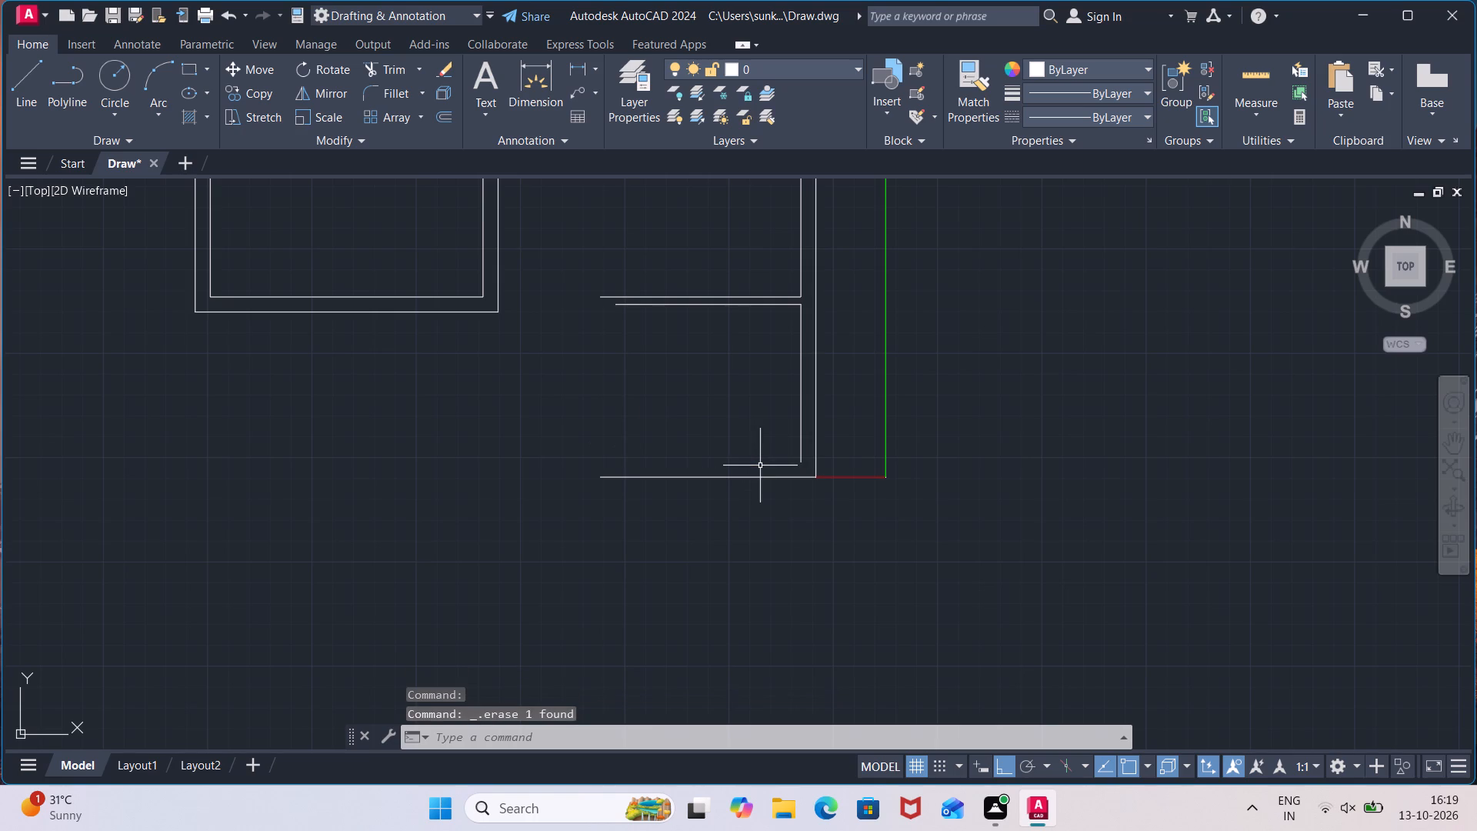
# Draw a 10' line leftward from the right wall inner line's bottom end, continuing vertically up to the left end of the 4.5" wall's upper line.
pyautogui.press('l')
pyautogui.press('Return')
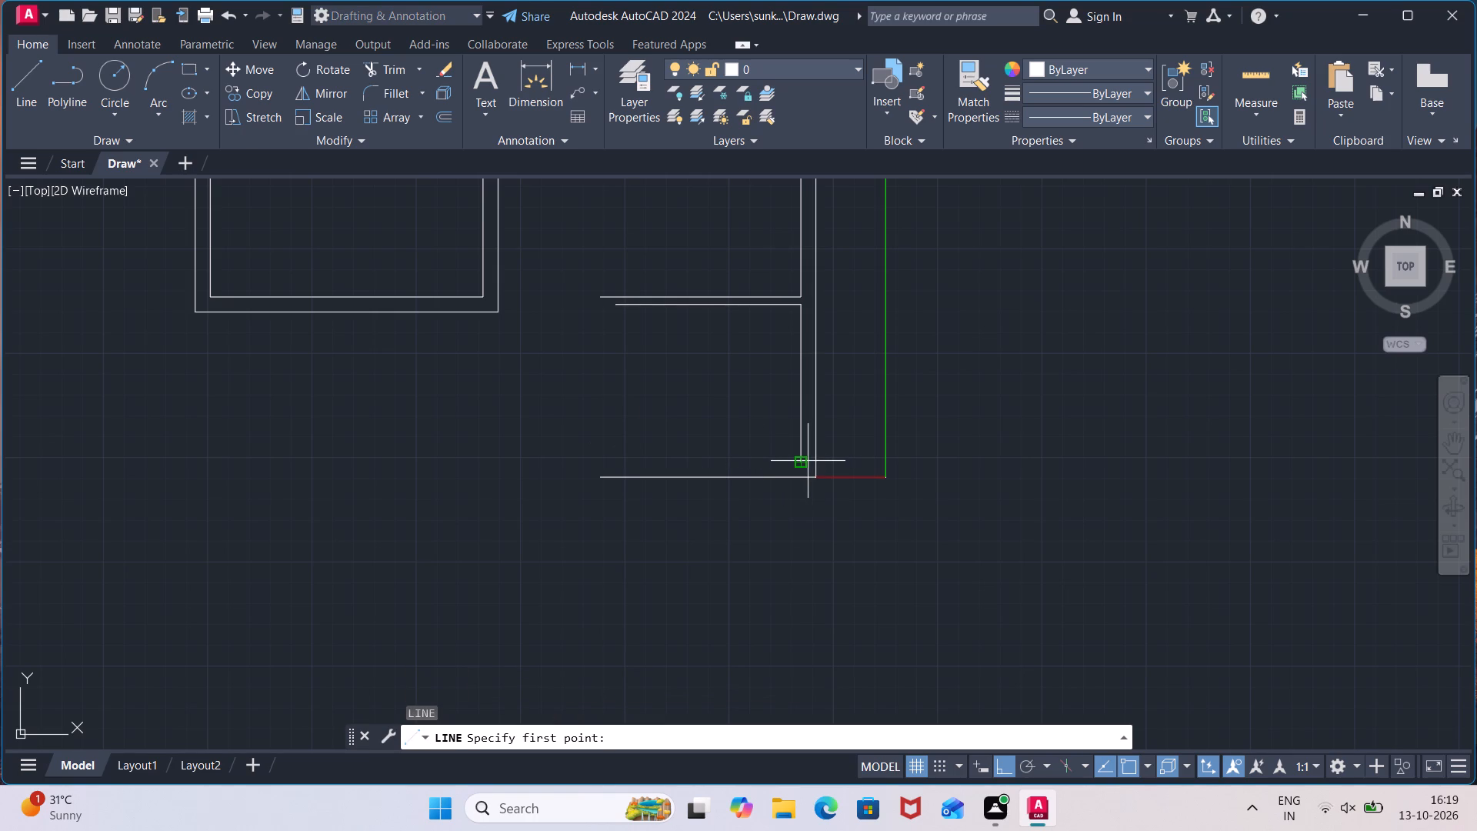
pyautogui.click(804, 459)
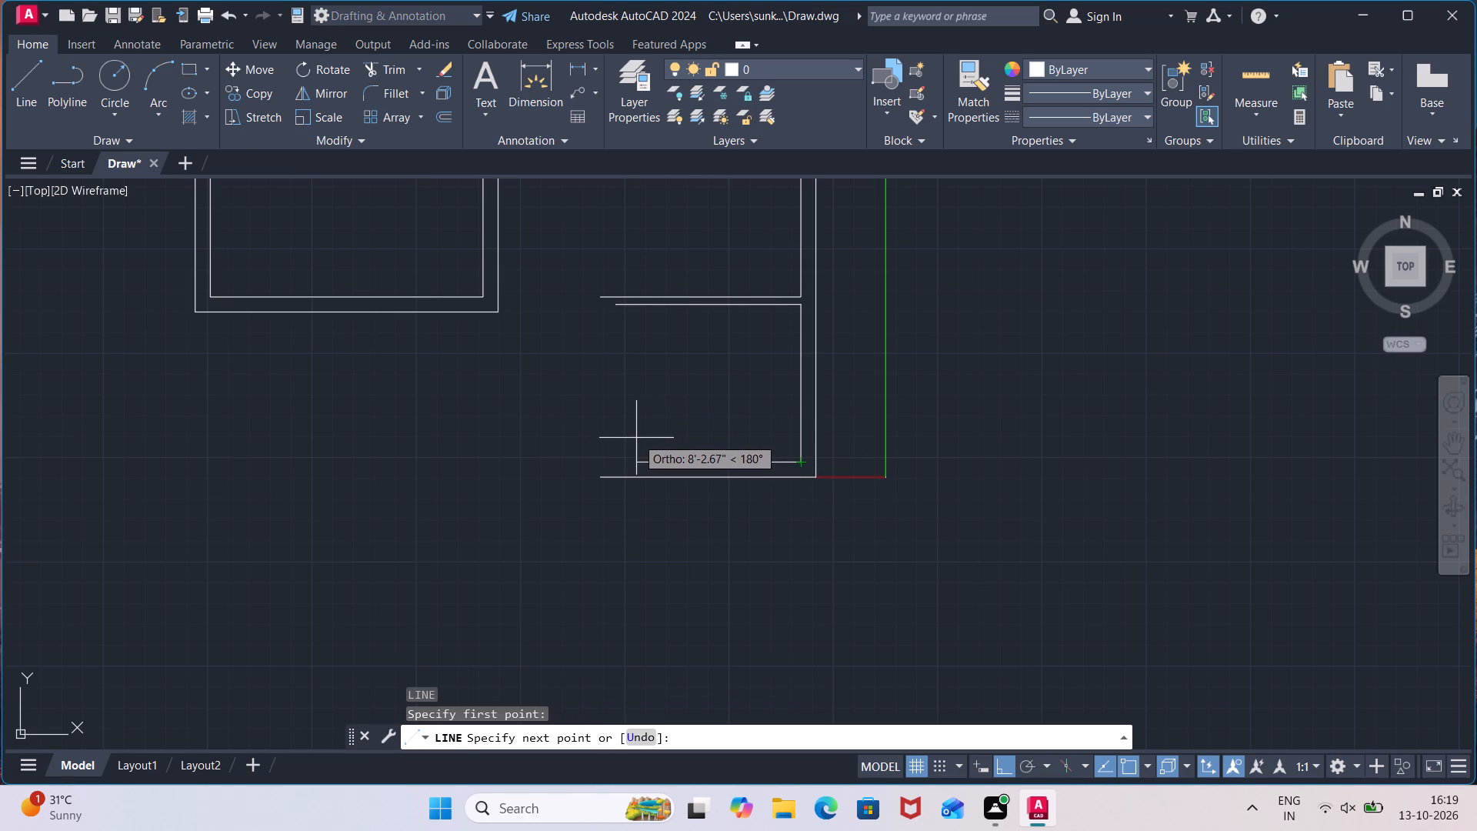
pyautogui.write("10'")
pyautogui.press('Return')
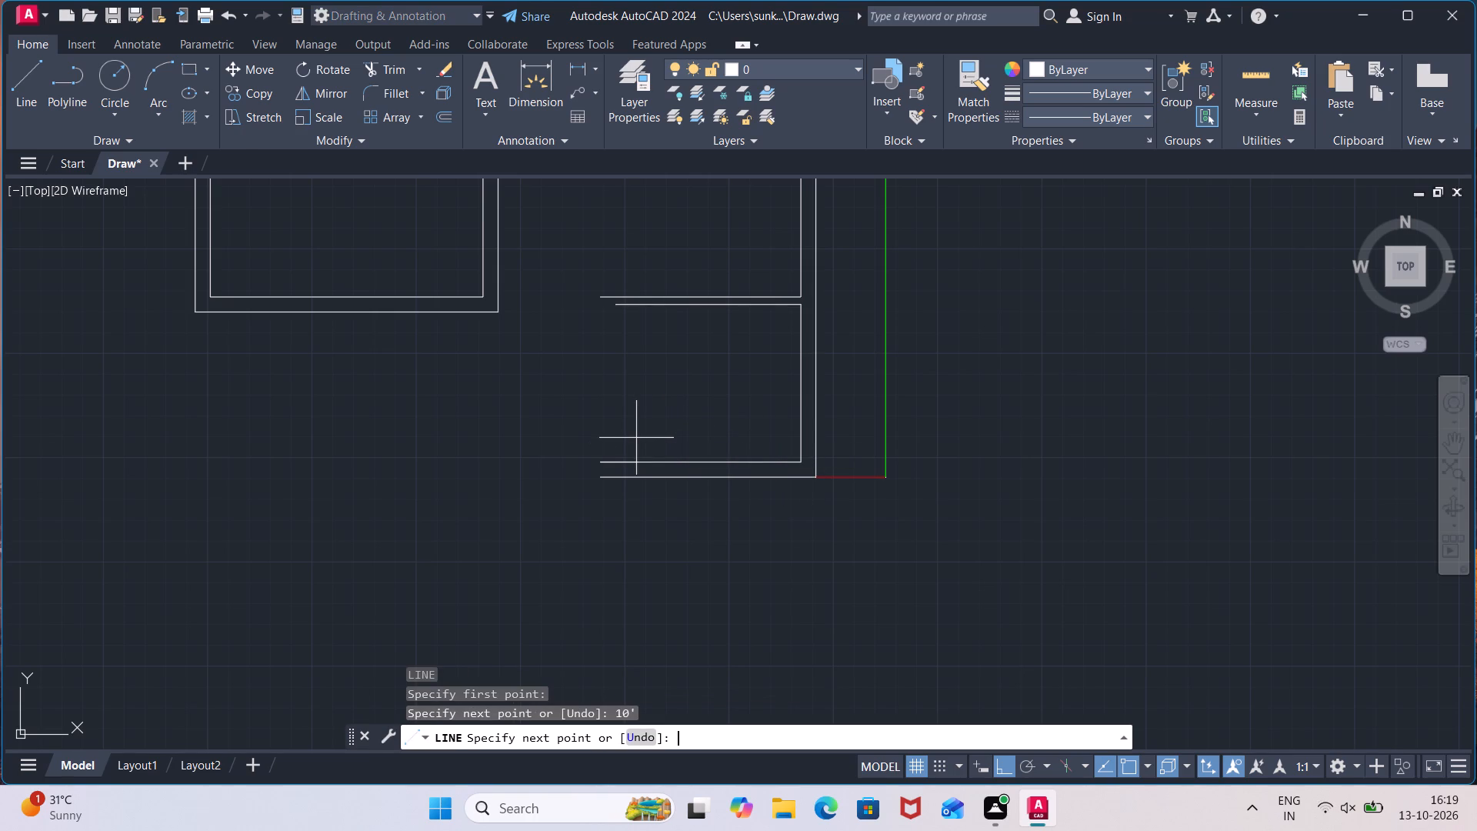
pyautogui.click(600, 297)
pyautogui.press('Escape')
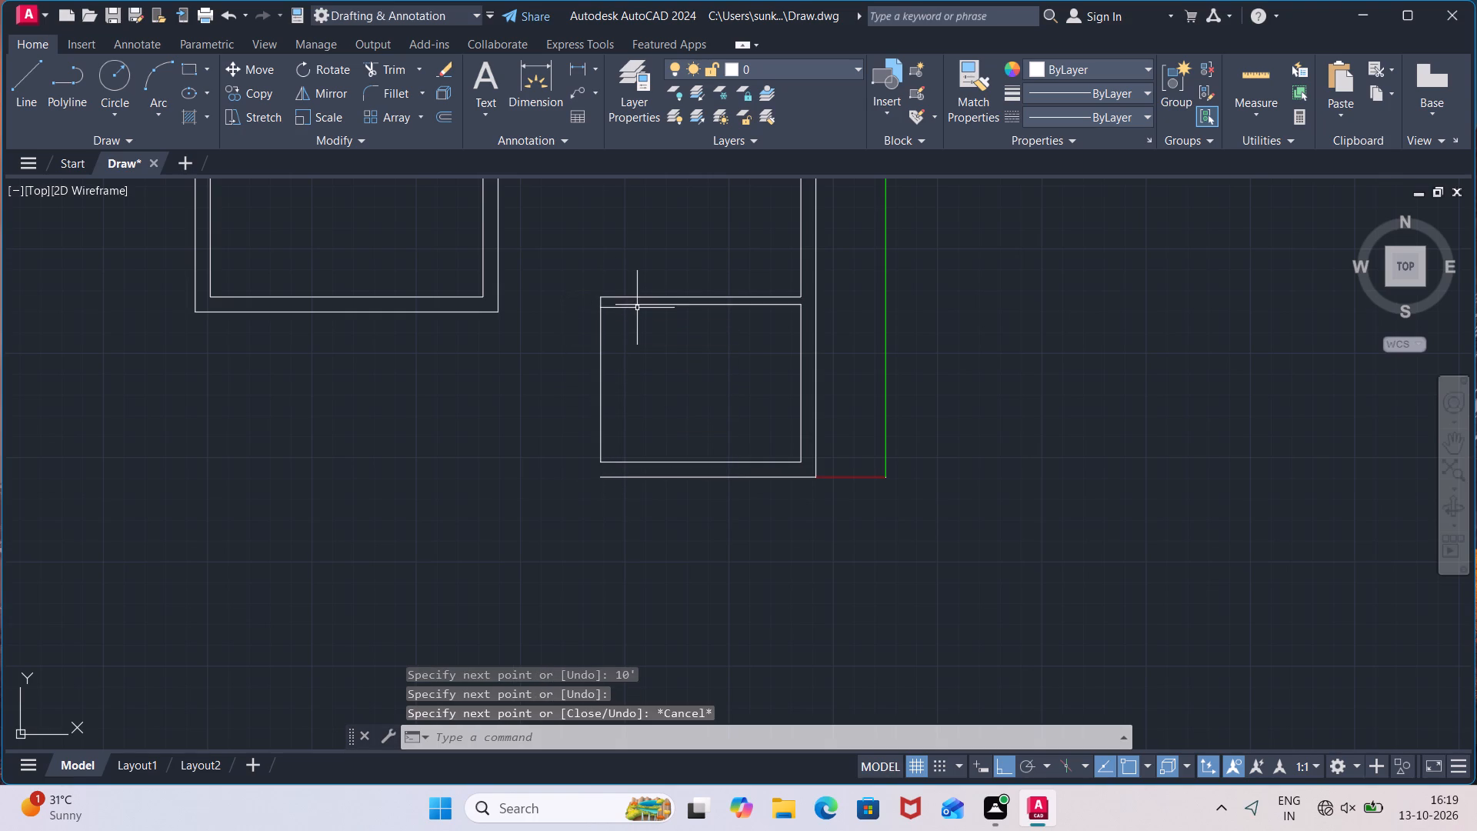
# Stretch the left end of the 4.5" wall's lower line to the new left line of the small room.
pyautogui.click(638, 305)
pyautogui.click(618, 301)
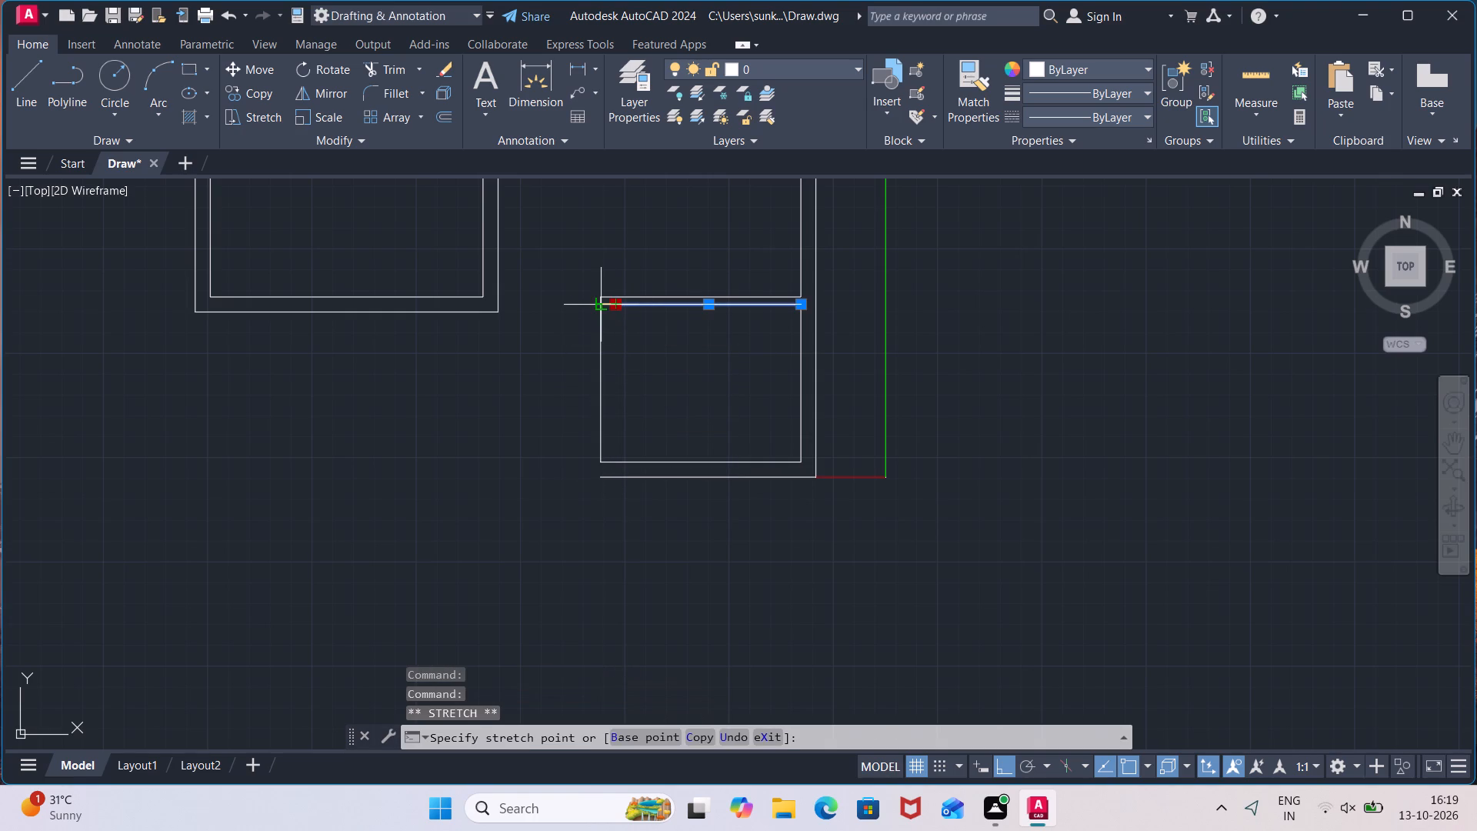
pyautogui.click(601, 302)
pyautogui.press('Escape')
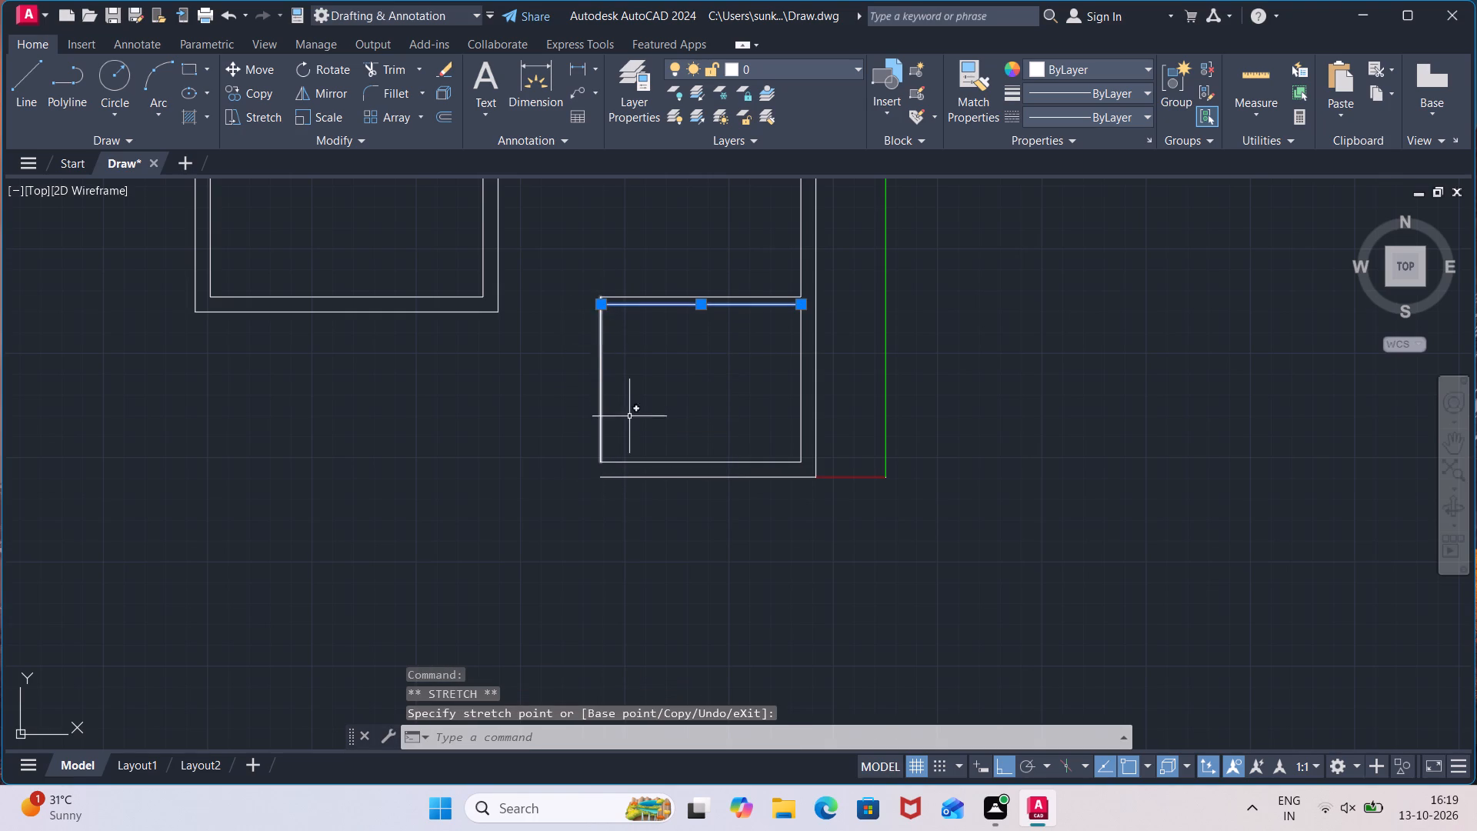
# Erase the small room's bottom outer line together with the still-selected lower line of the 4.5" wall.
pyautogui.click(635, 479)
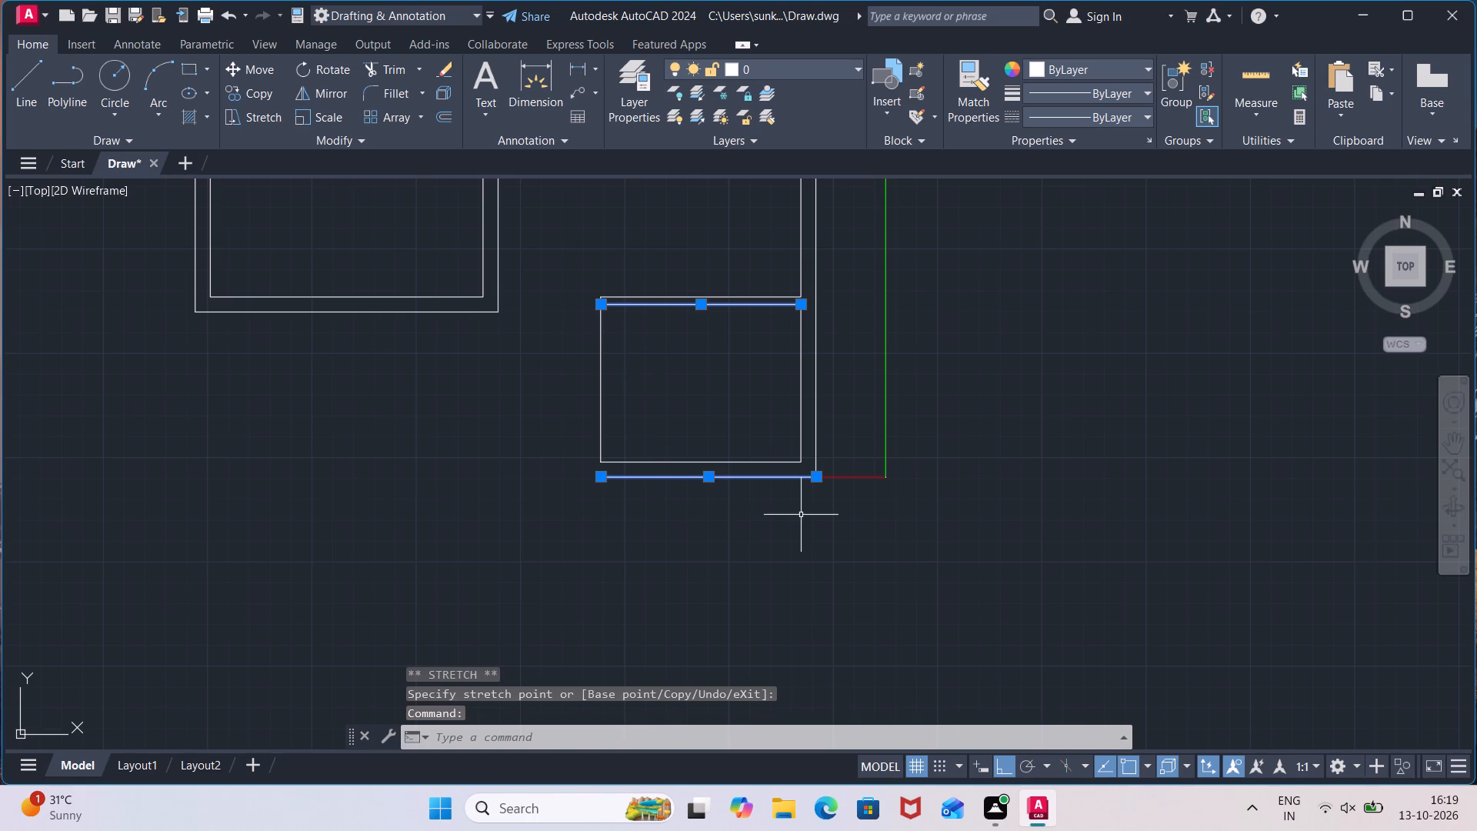
pyautogui.press('Delete')
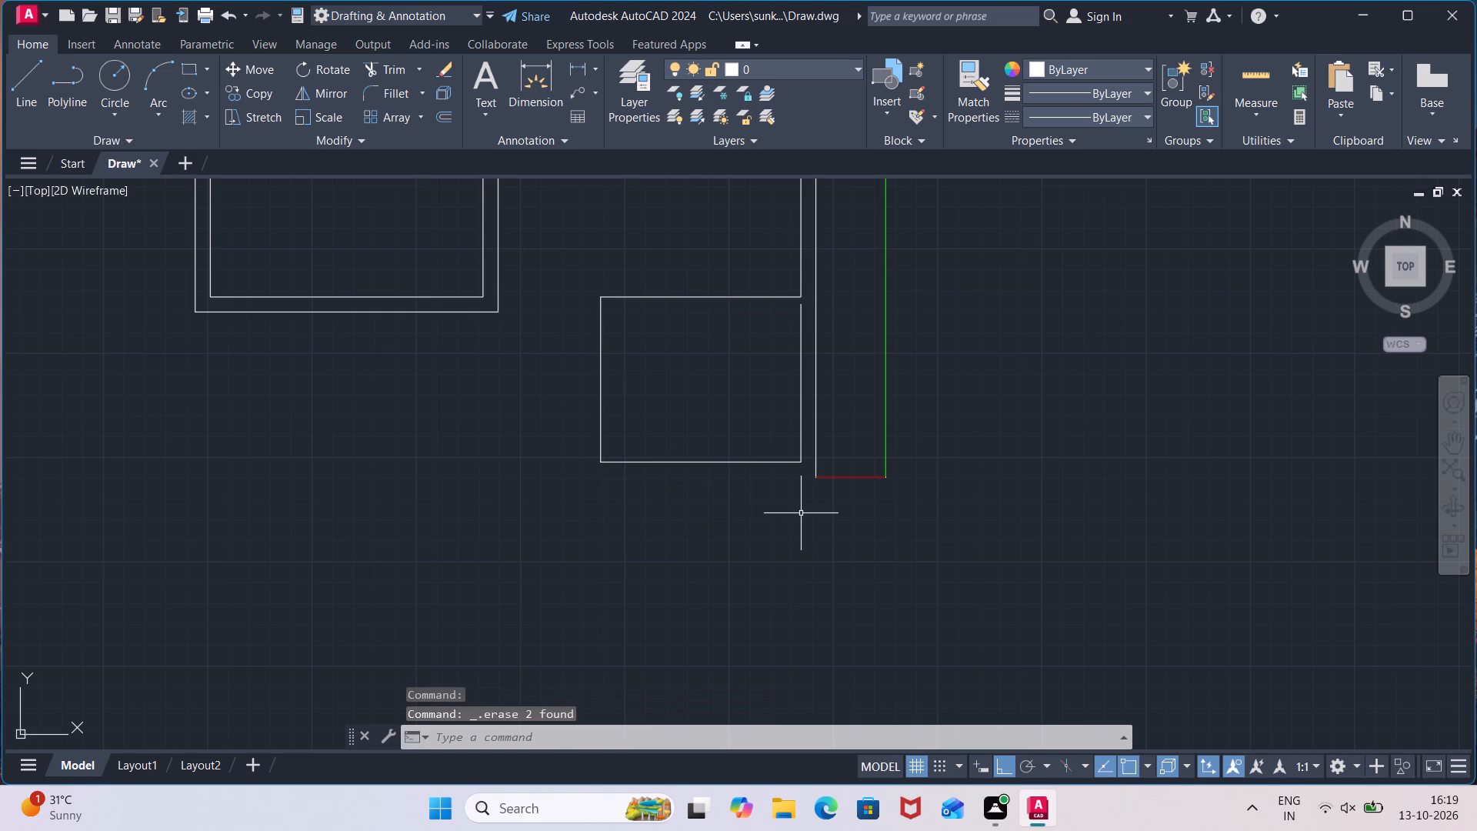
# Stretch the top end of the small room's right inner line up to the 4.5" wall's upper line.
pyautogui.click(800, 318)
pyautogui.click(800, 303)
pyautogui.click(800, 292)
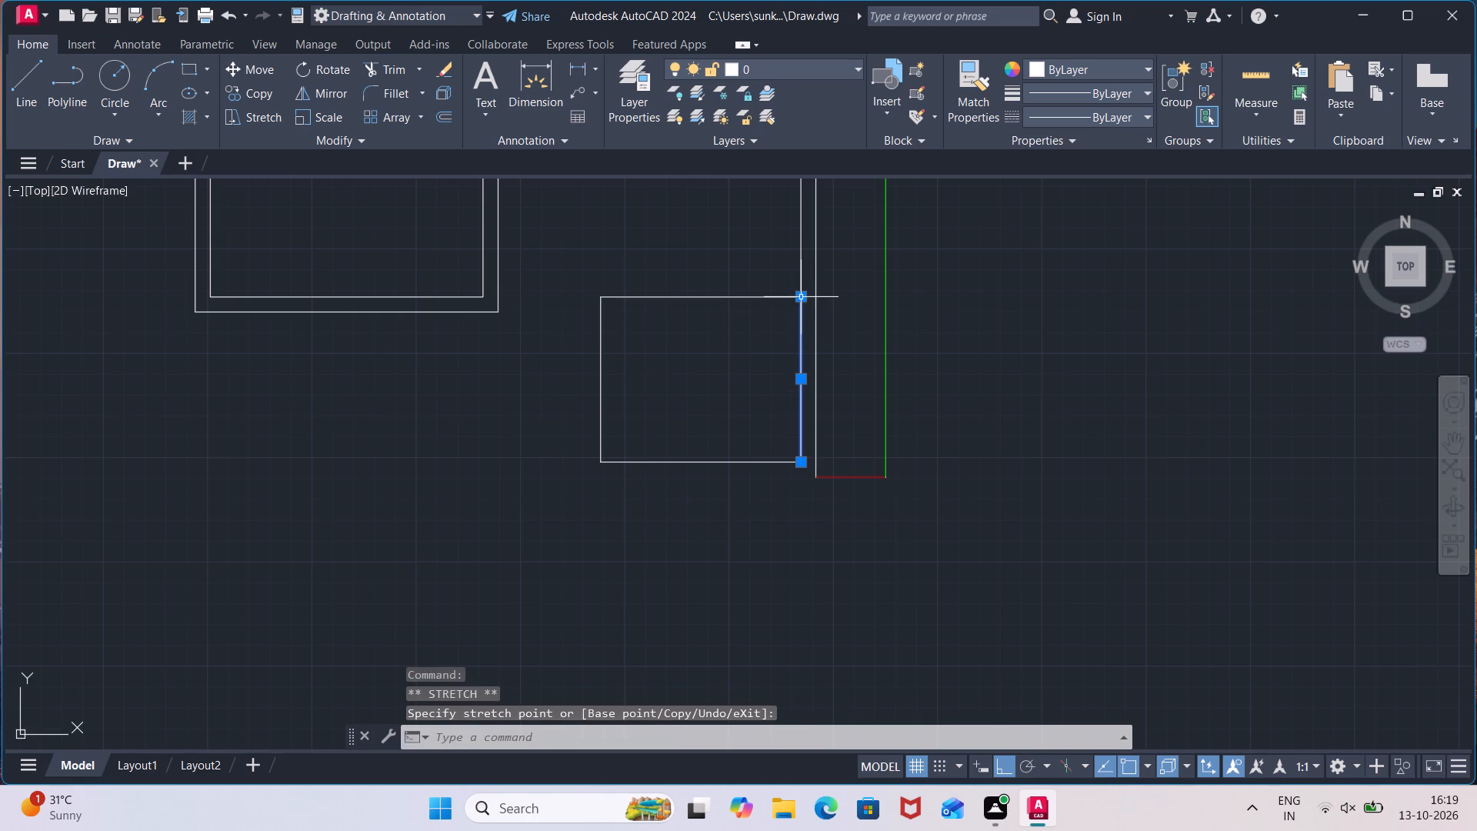
pyautogui.press('Escape')
pyautogui.press('Escape')
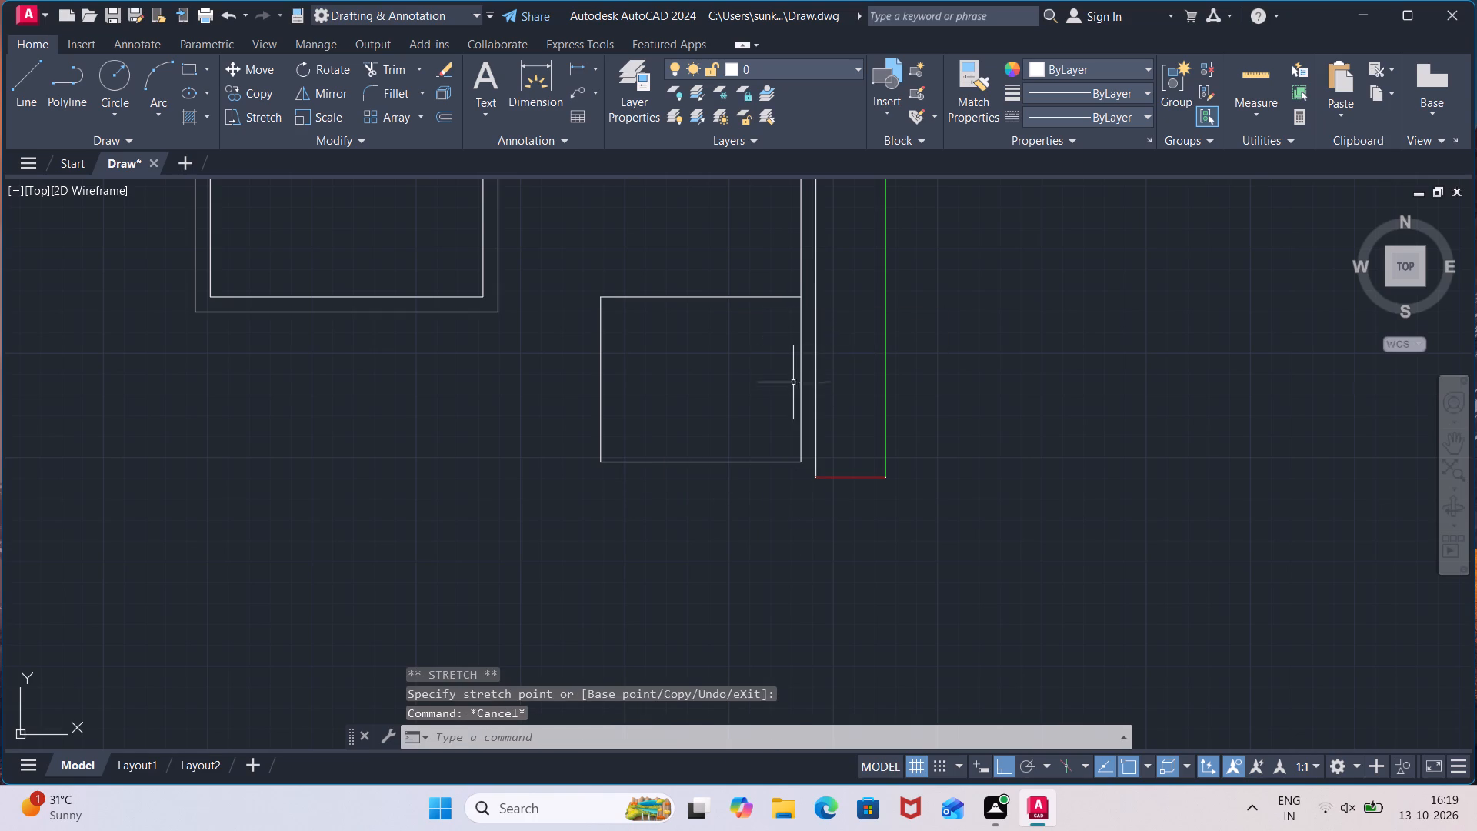
# Undo the last stretch of the small room's right inner line and the erasure of the room's two lines.
pyautogui.scroll(-1, 795, 391)
pyautogui.hotkey('ctrl', 'z')
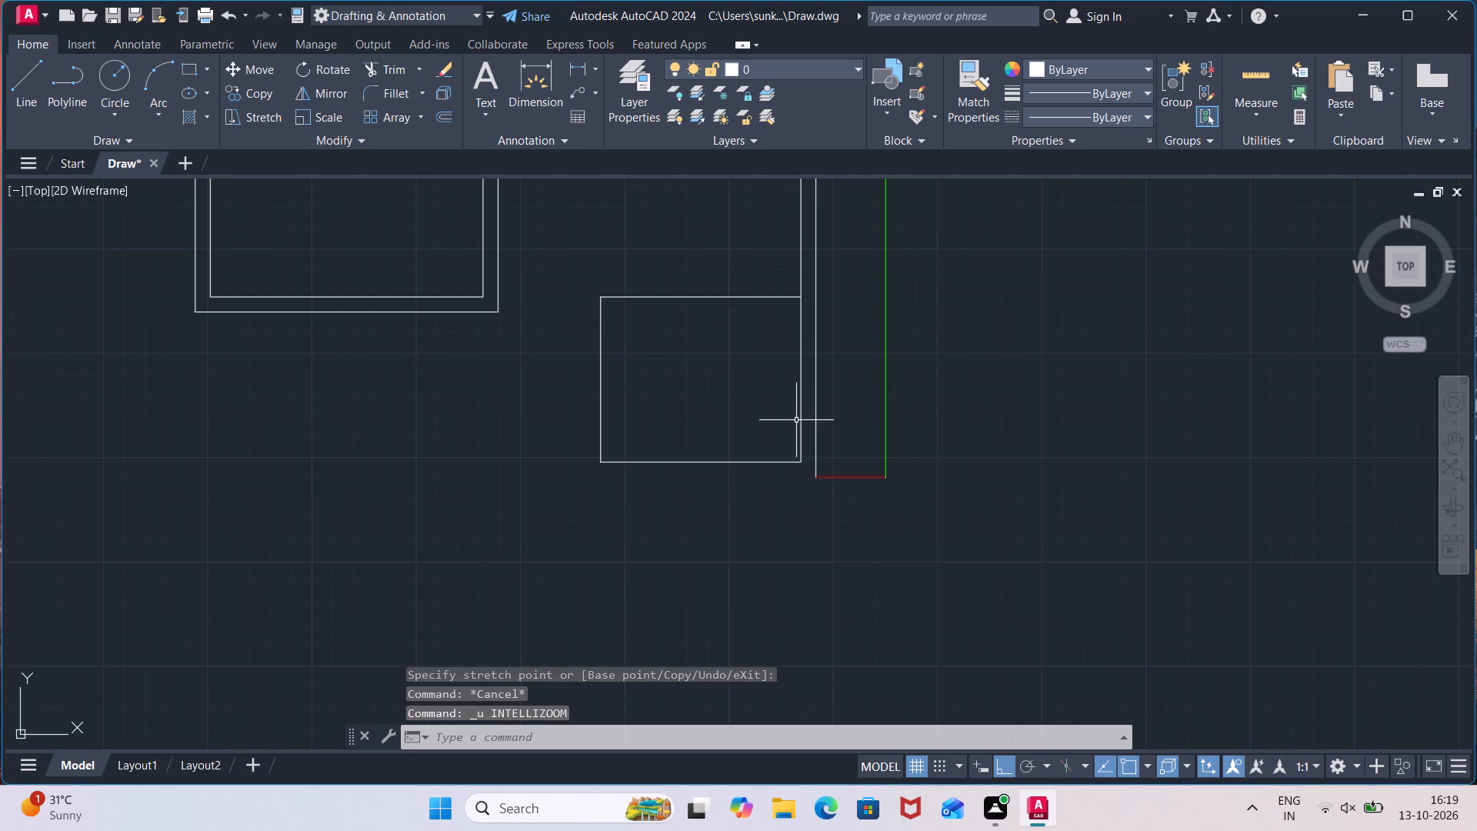
pyautogui.hotkey('ctrl', 'z')
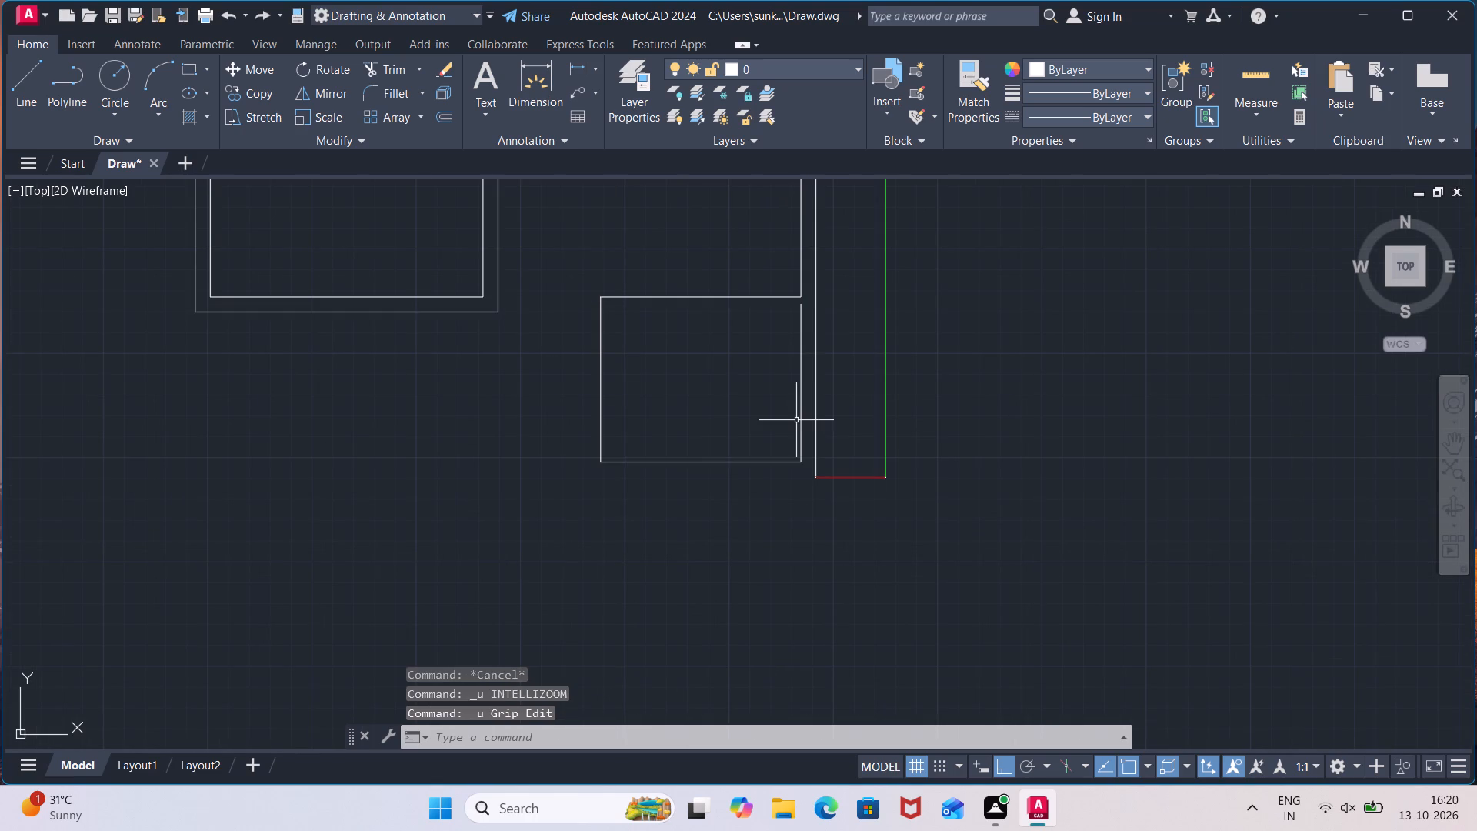
pyautogui.hotkey('ctrl', 'z')
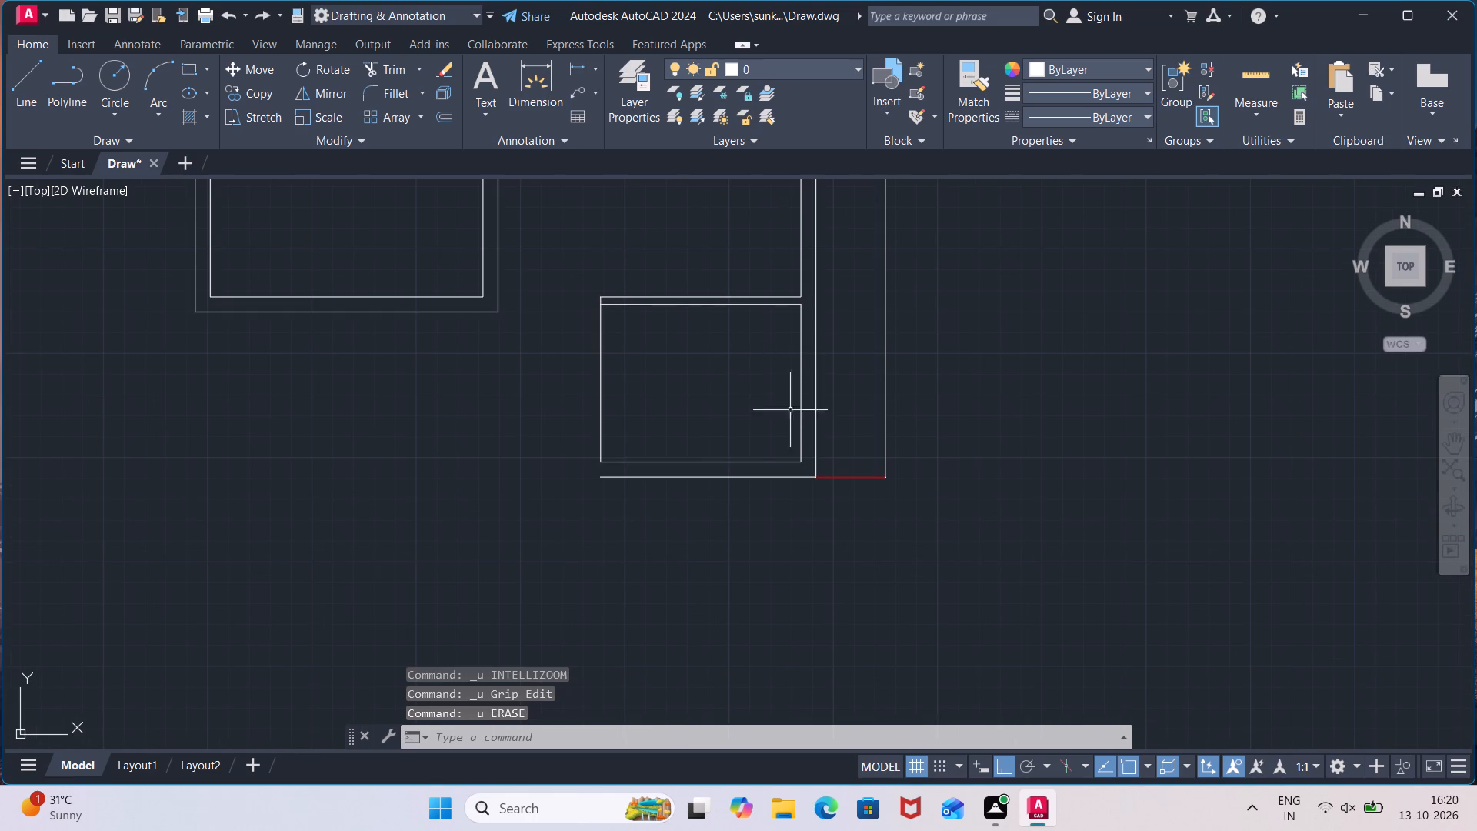
# Erase only the small room's bottom outer line.
pyautogui.click(741, 479)
pyautogui.press('Delete')
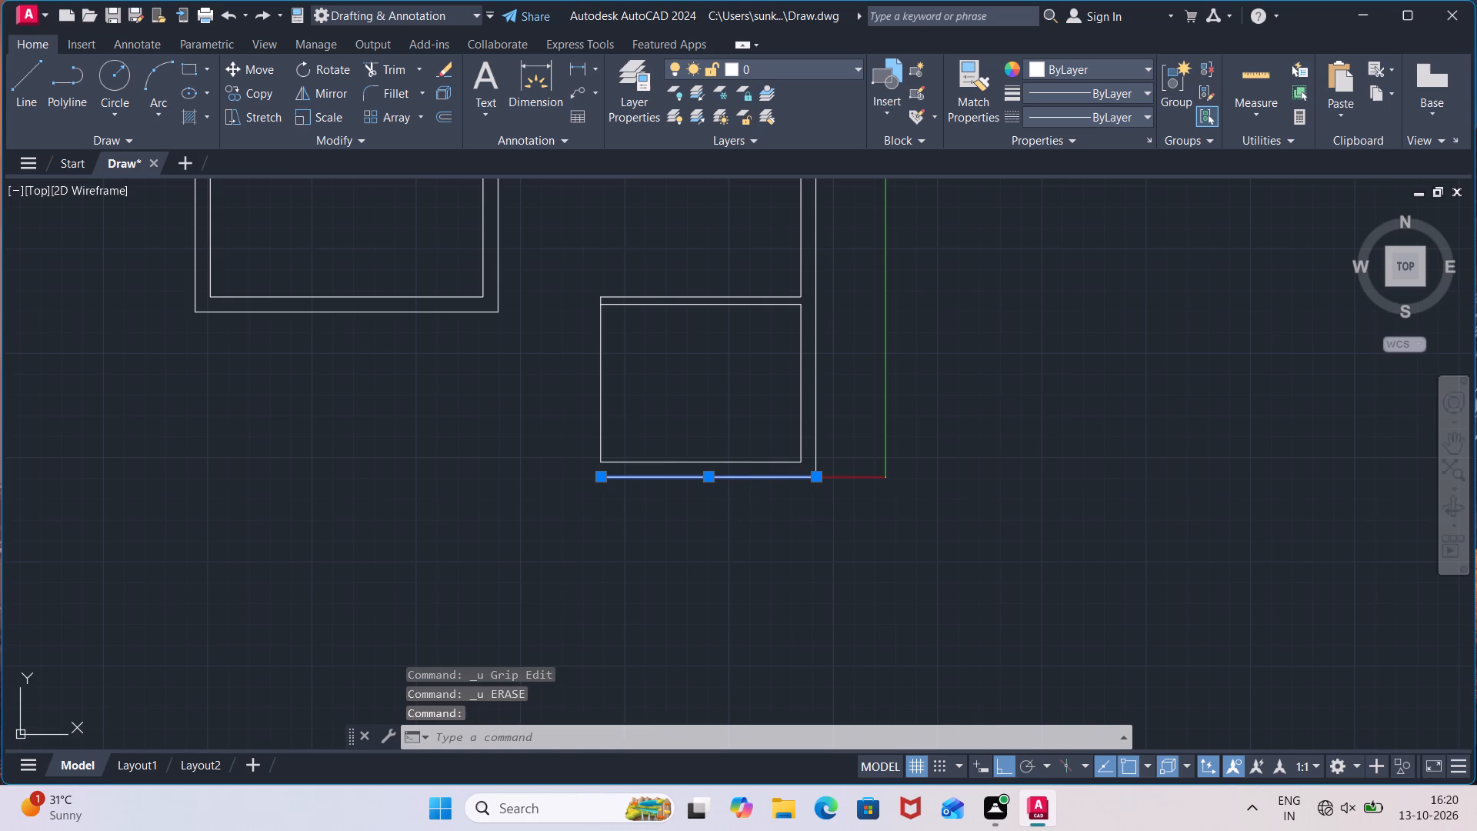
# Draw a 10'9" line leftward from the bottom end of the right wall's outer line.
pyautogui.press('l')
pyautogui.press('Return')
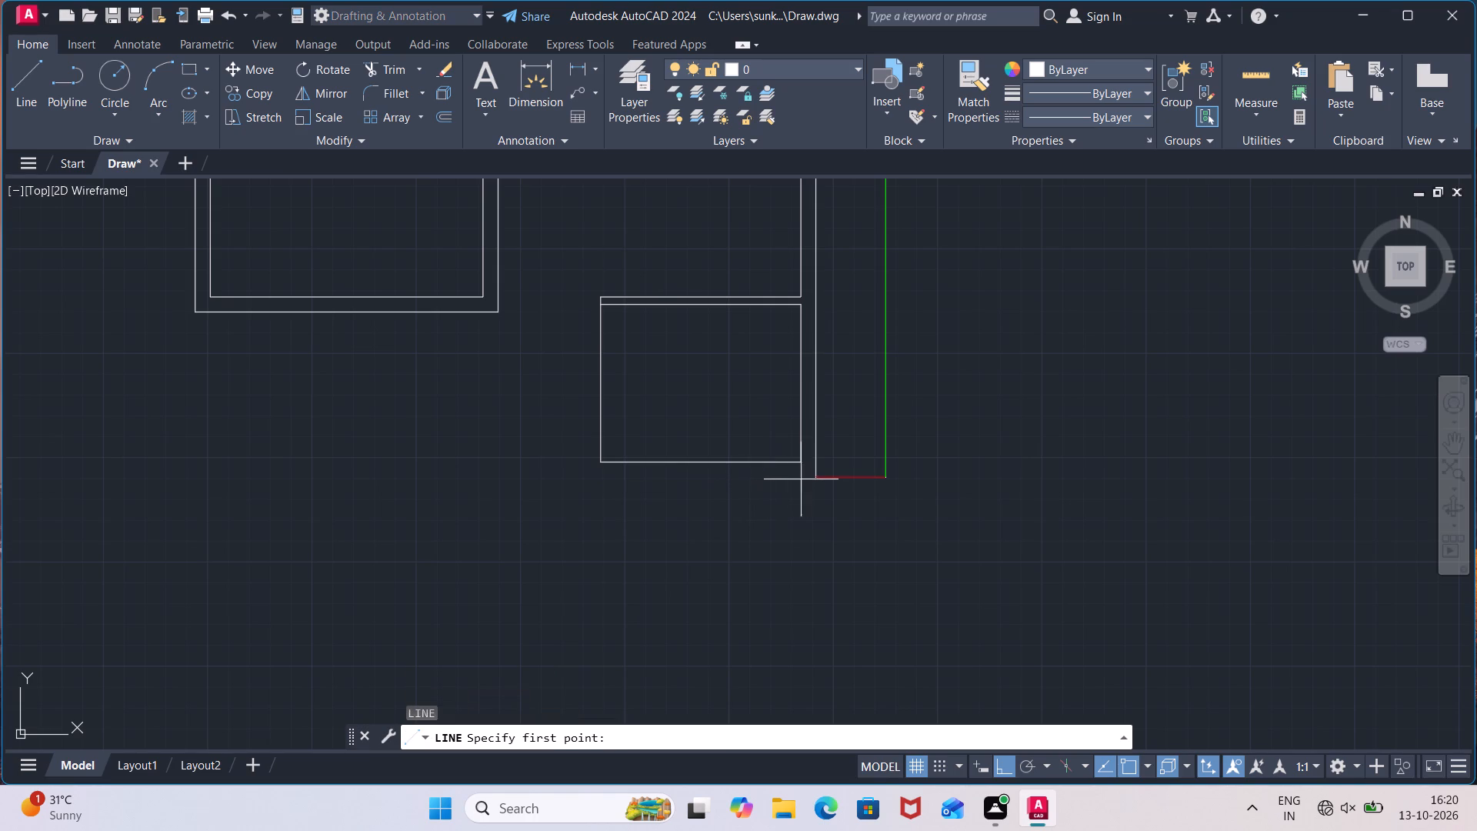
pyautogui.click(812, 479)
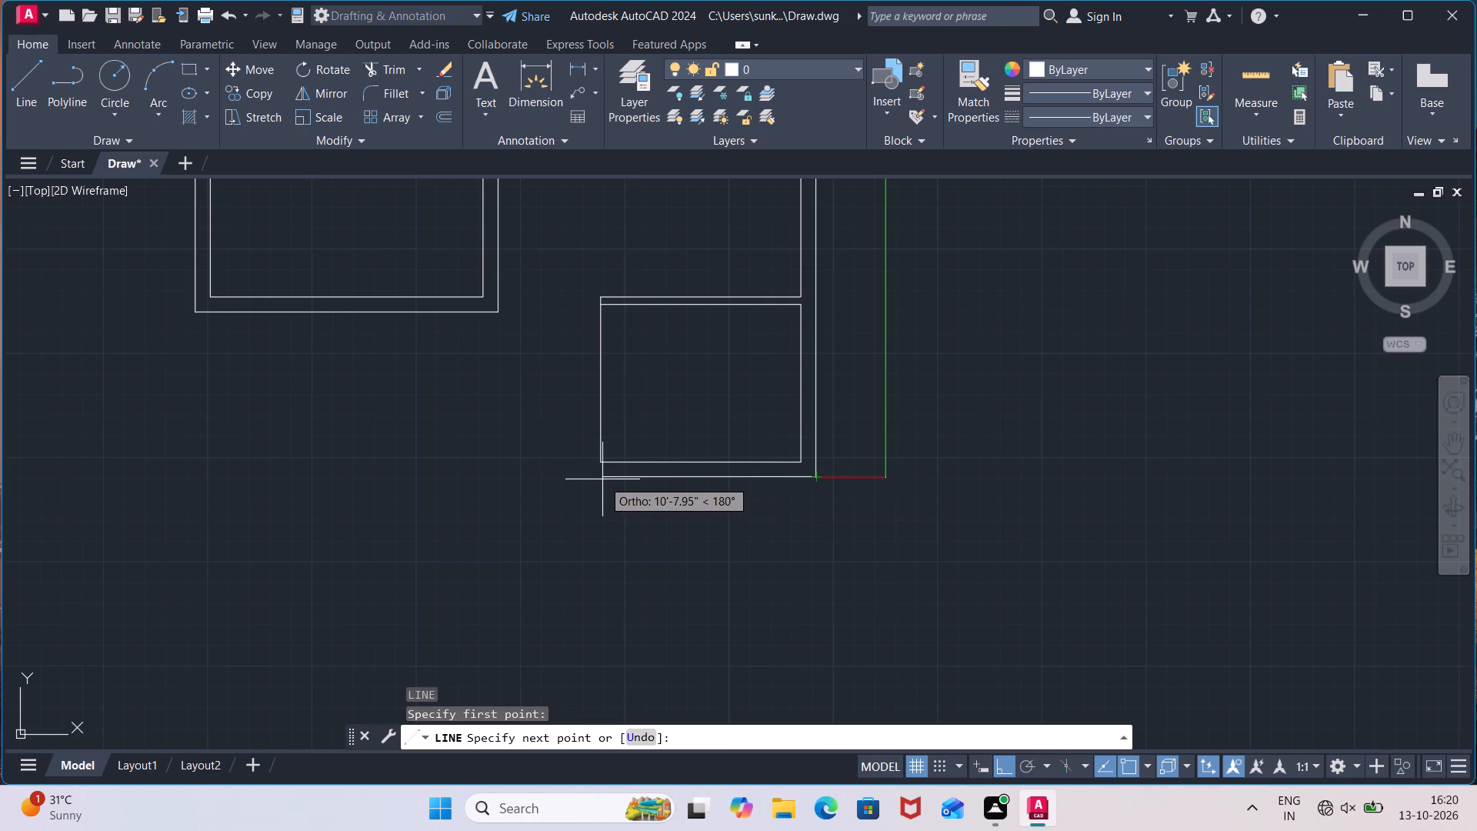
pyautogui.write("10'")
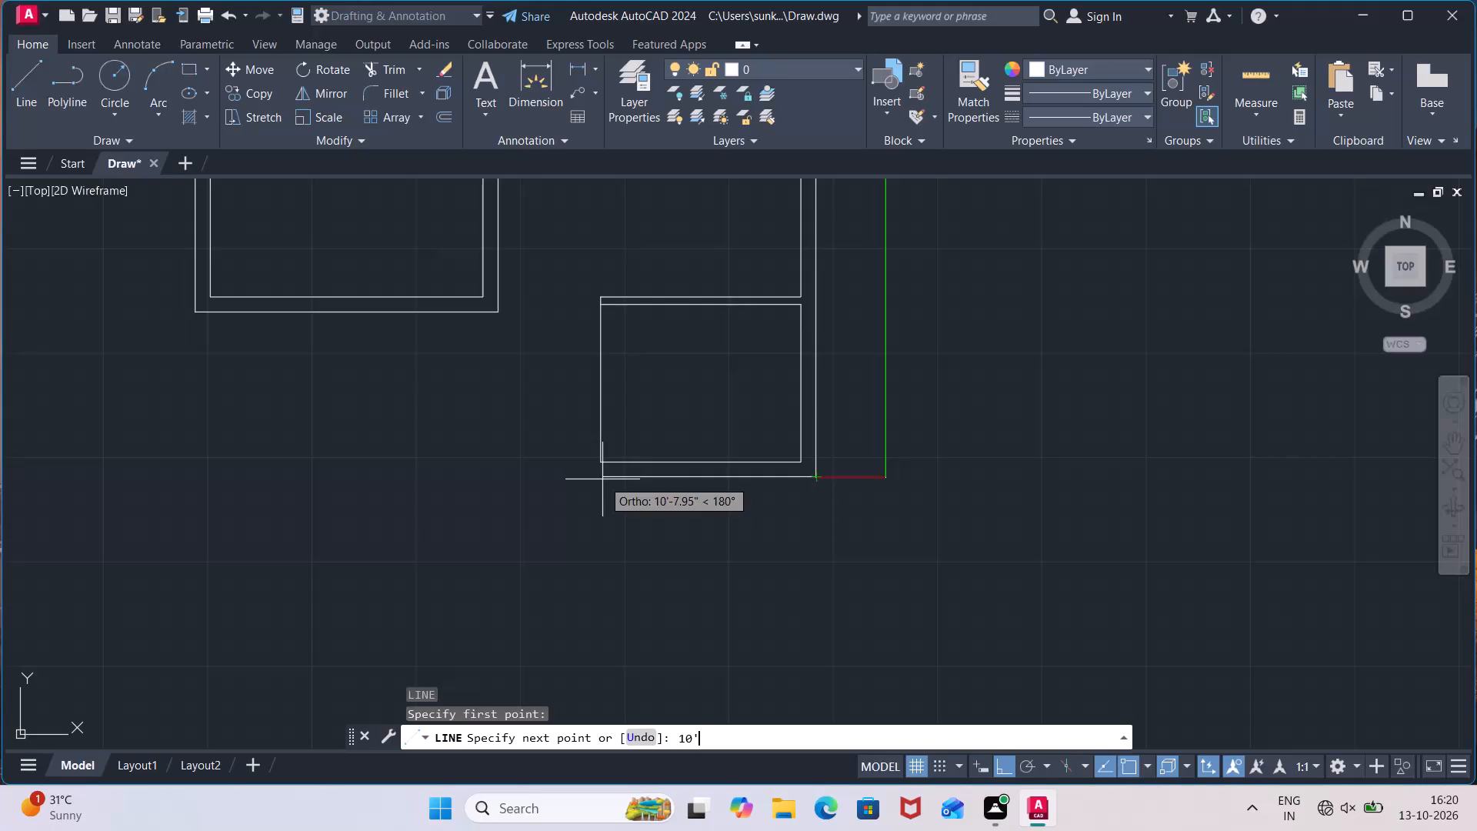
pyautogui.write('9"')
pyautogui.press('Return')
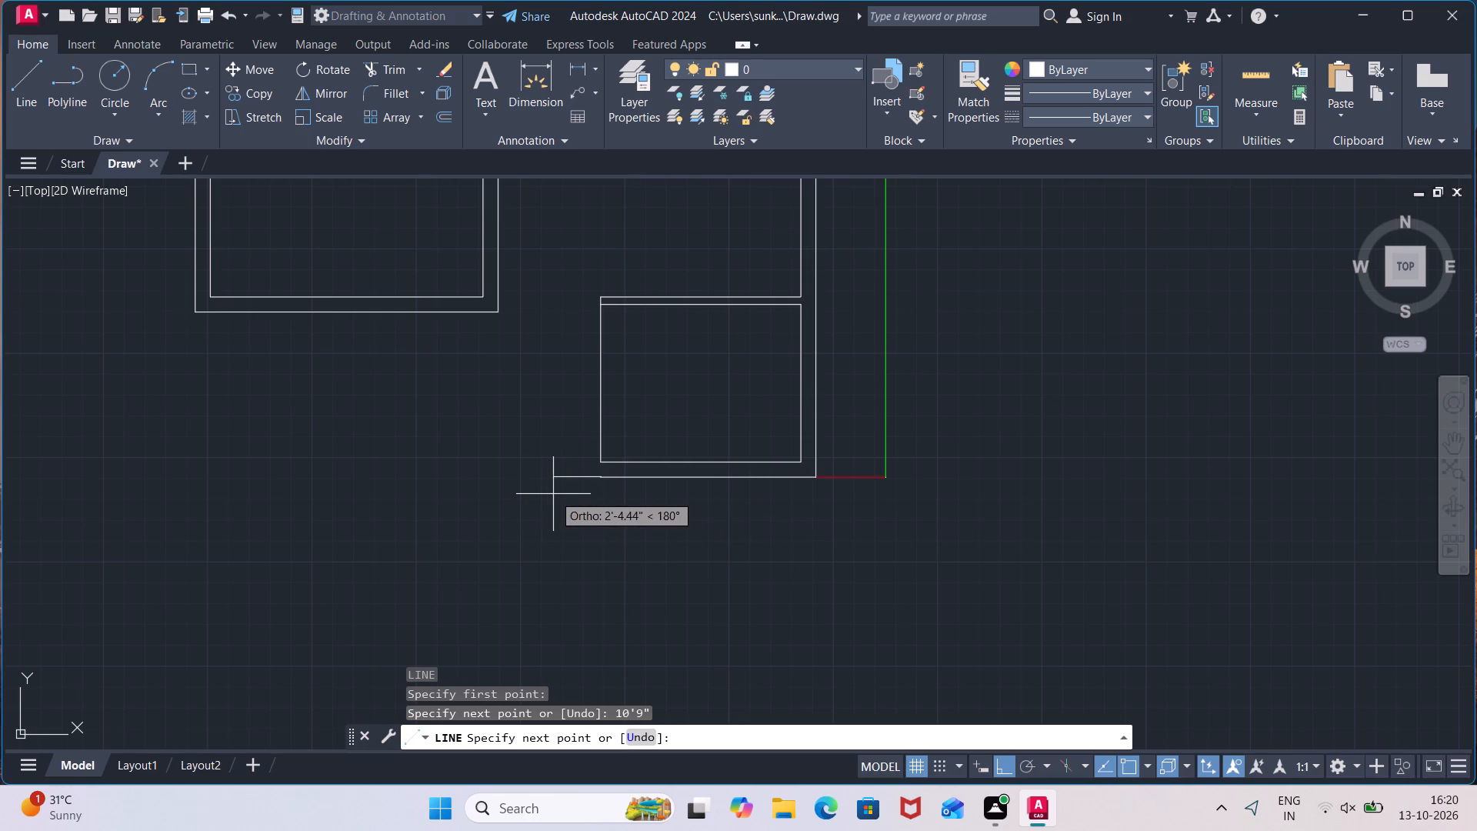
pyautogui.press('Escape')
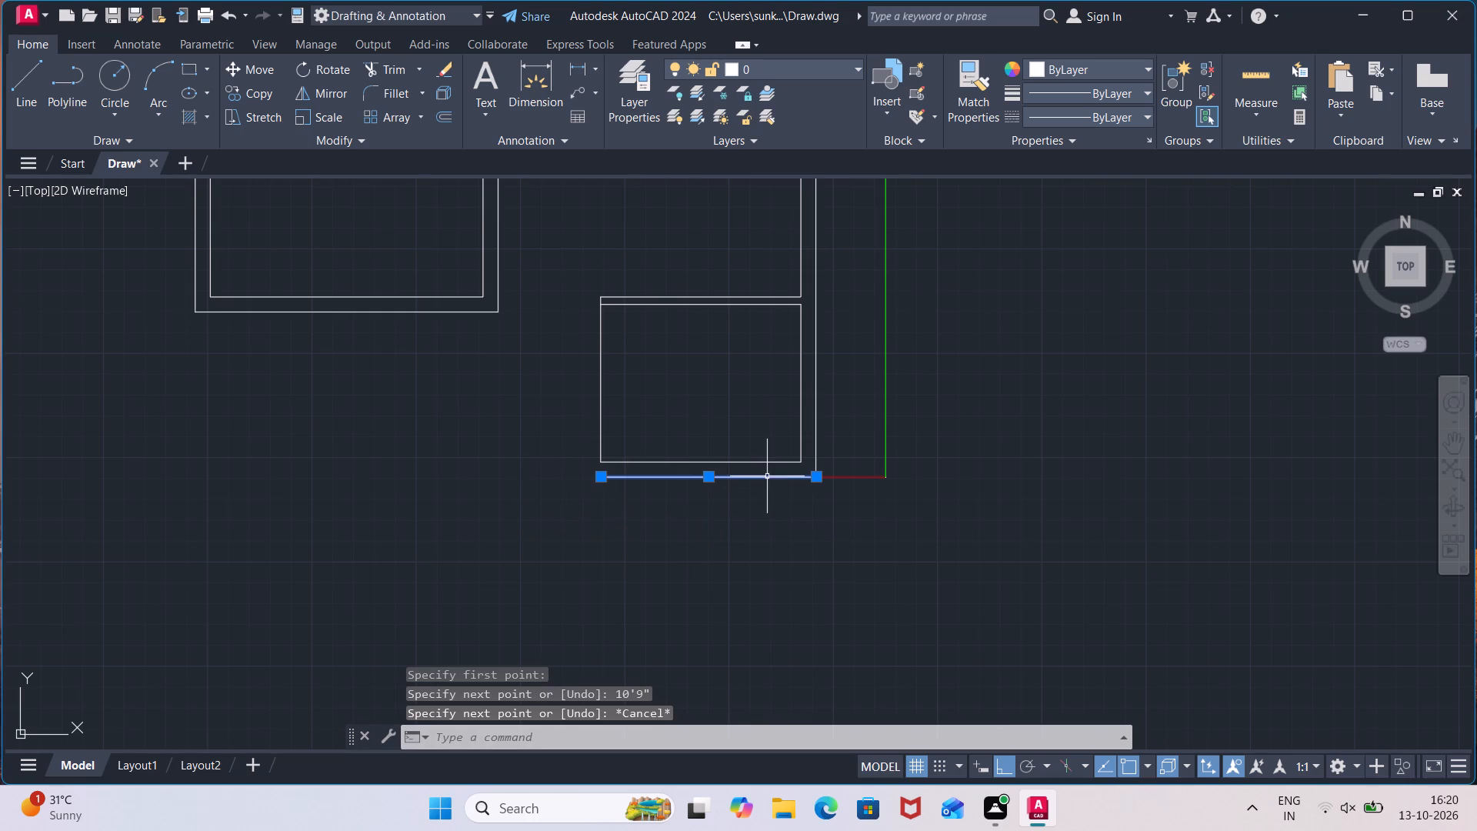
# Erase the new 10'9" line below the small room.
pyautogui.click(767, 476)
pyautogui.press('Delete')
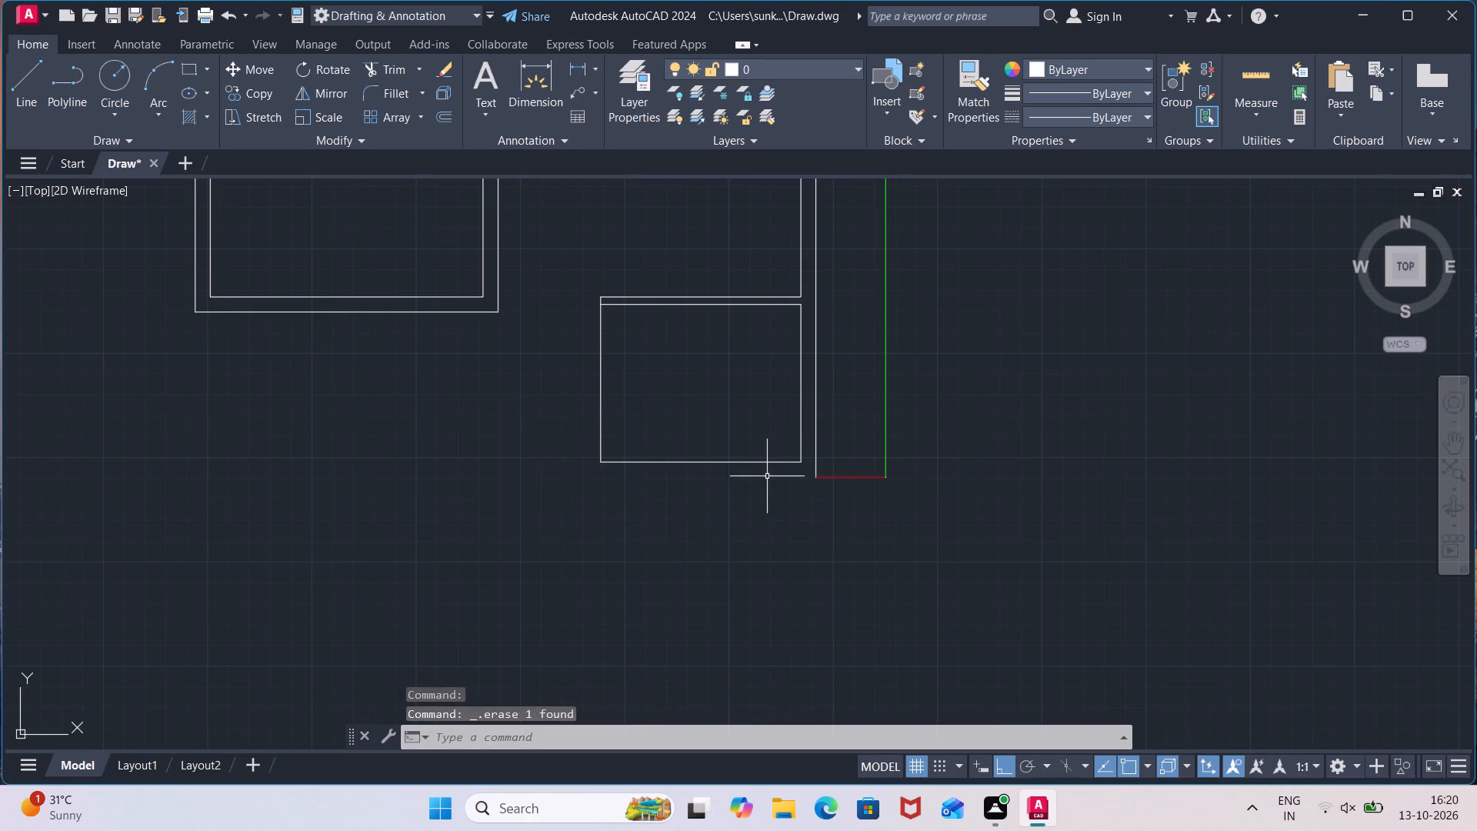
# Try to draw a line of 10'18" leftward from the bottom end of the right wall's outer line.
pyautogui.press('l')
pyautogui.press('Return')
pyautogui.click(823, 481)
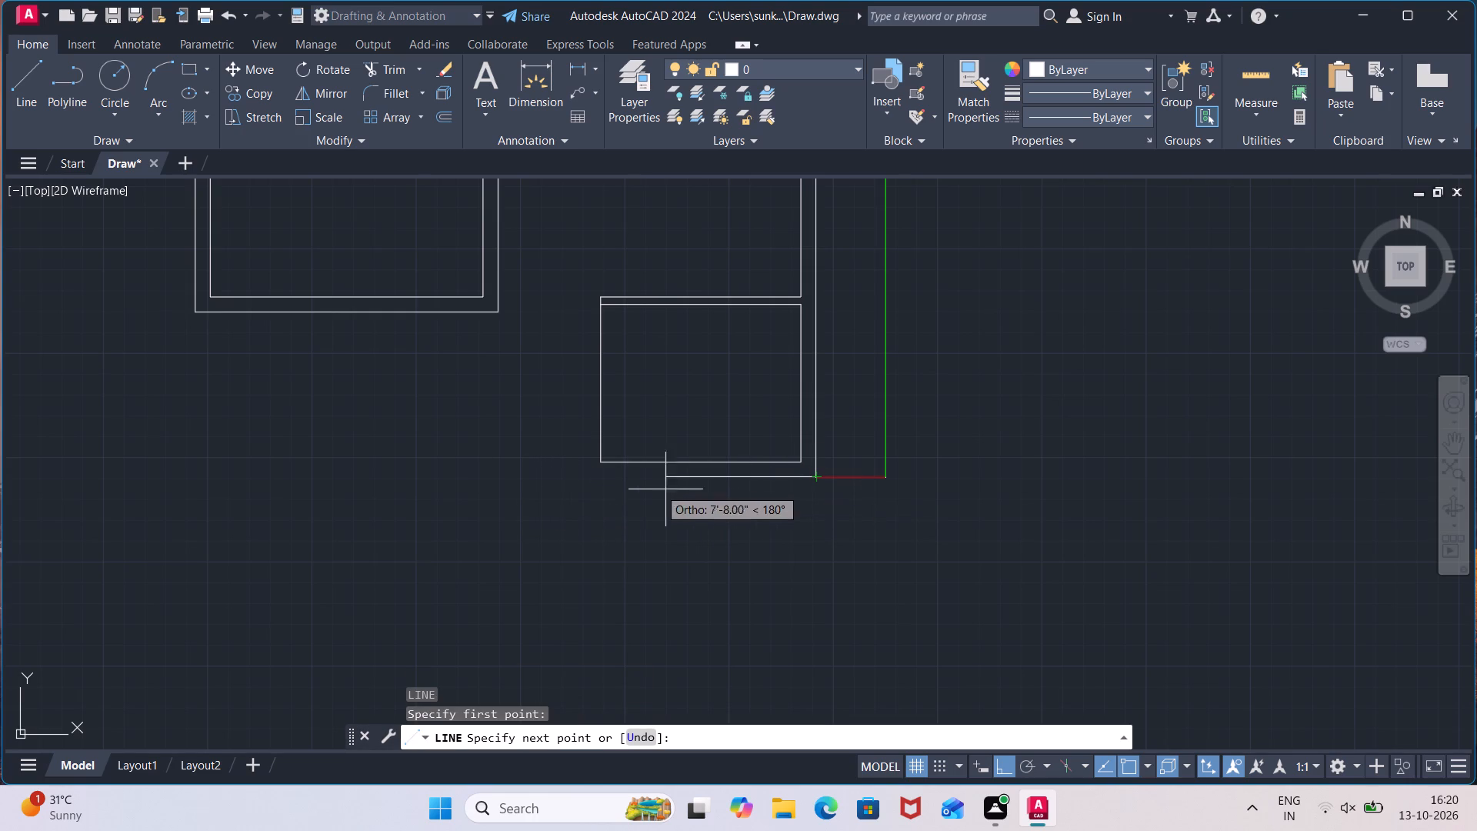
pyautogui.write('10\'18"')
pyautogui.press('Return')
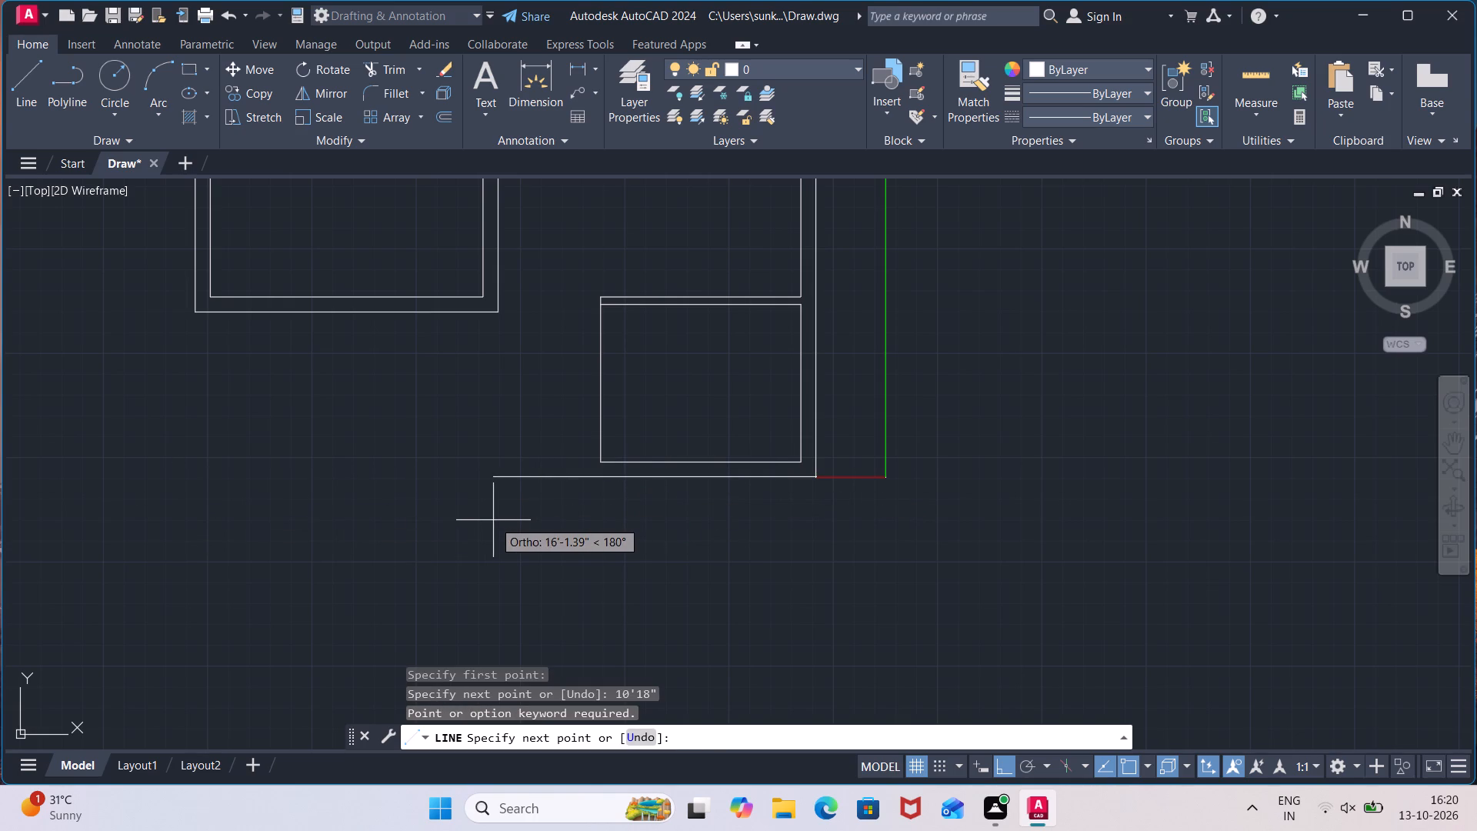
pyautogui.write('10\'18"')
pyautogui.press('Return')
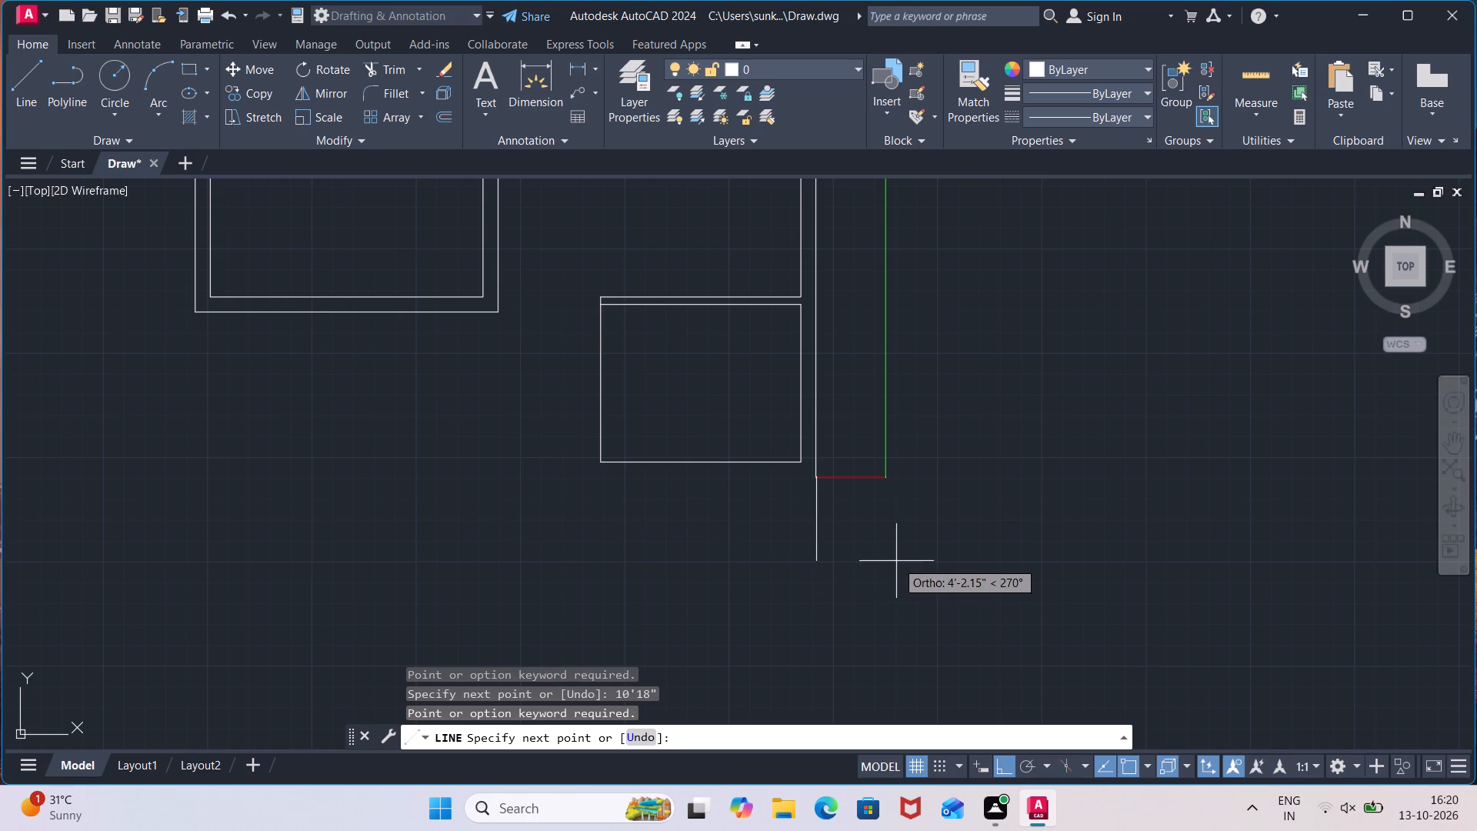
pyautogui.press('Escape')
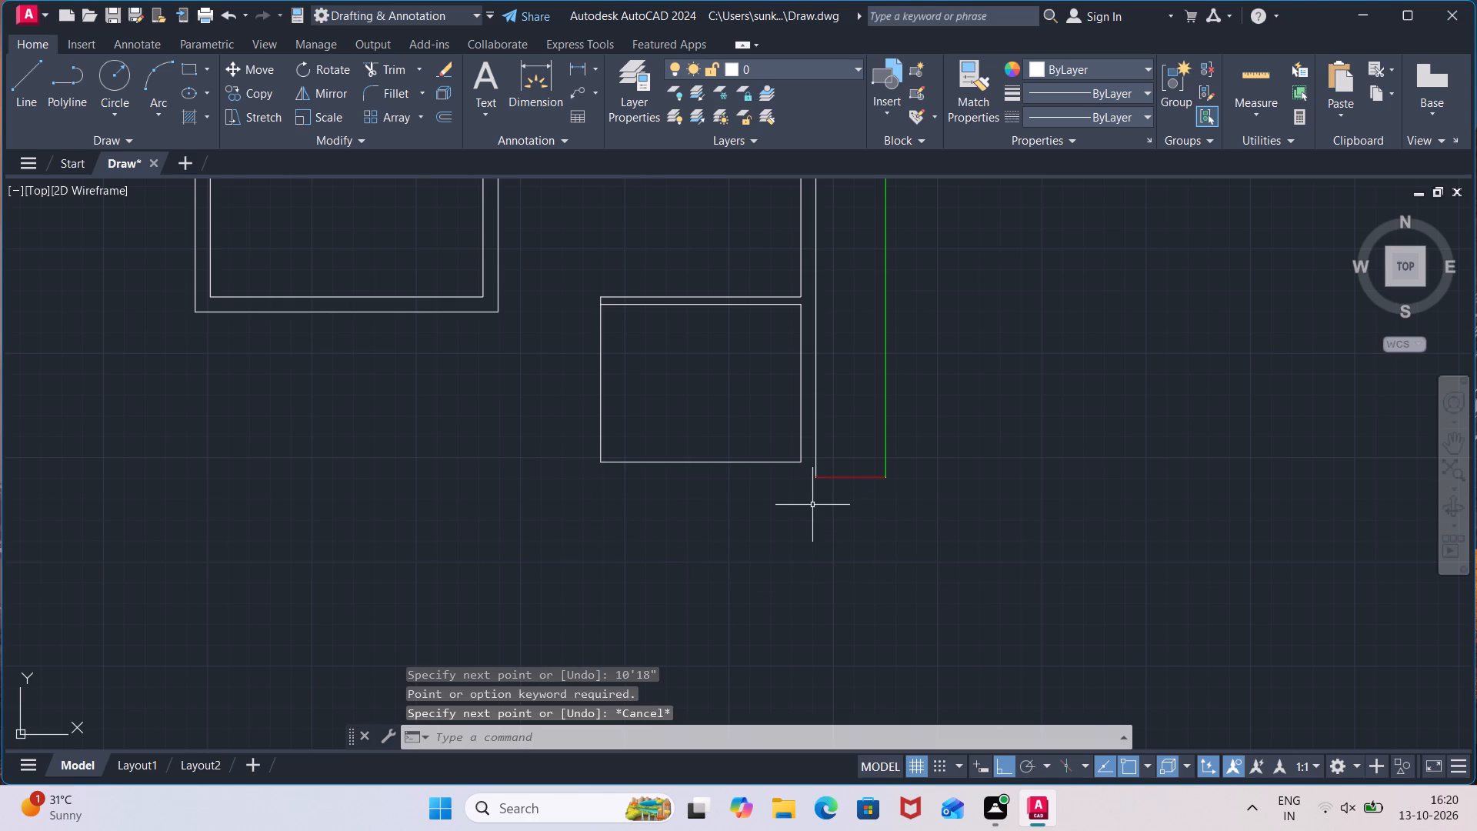
# Draw the small room's bottom outer line 11'6" leftward from the bottom end of the right wall's outer line.
pyautogui.press('l')
pyautogui.press('Return')
pyautogui.scroll(4, 805, 472)
pyautogui.click(832, 509)
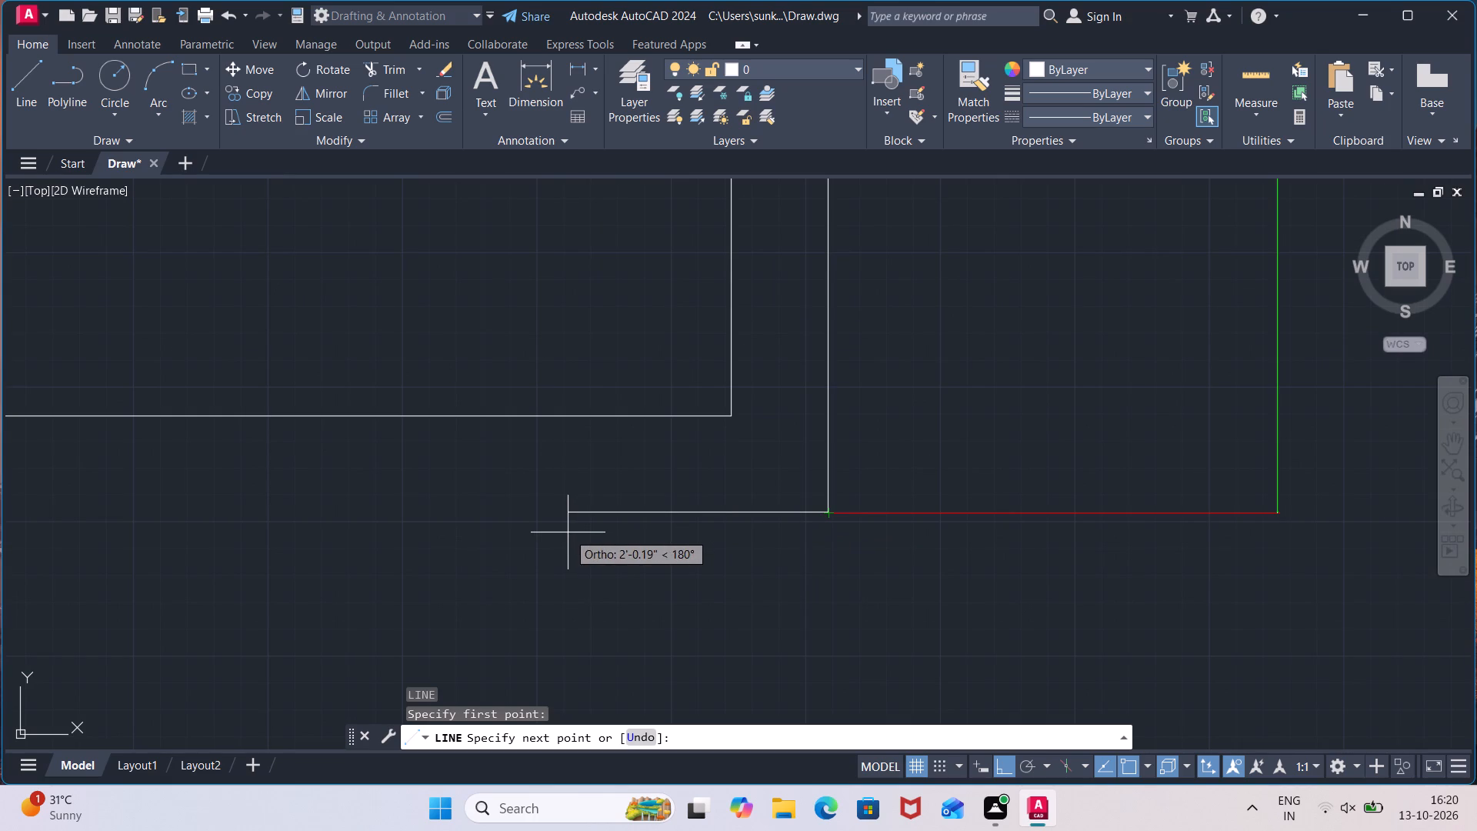
pyautogui.write('10')
pyautogui.press('BackSpace')
pyautogui.press("'")
pyautogui.press('6')
pyautogui.hotkey('shift', '"')
pyautogui.press('BackSpace')
pyautogui.press('BackSpace')
pyautogui.press('BackSpace')
pyautogui.write('1"')
pyautogui.press('BackSpace')
pyautogui.write("'9")
pyautogui.press('BackSpace')
pyautogui.write('6"')
pyautogui.press('Return')
# Continue the line up to the level of the 4.5" wall's upper line and across to that line's left end.
pyautogui.scroll(-5, 564, 541)
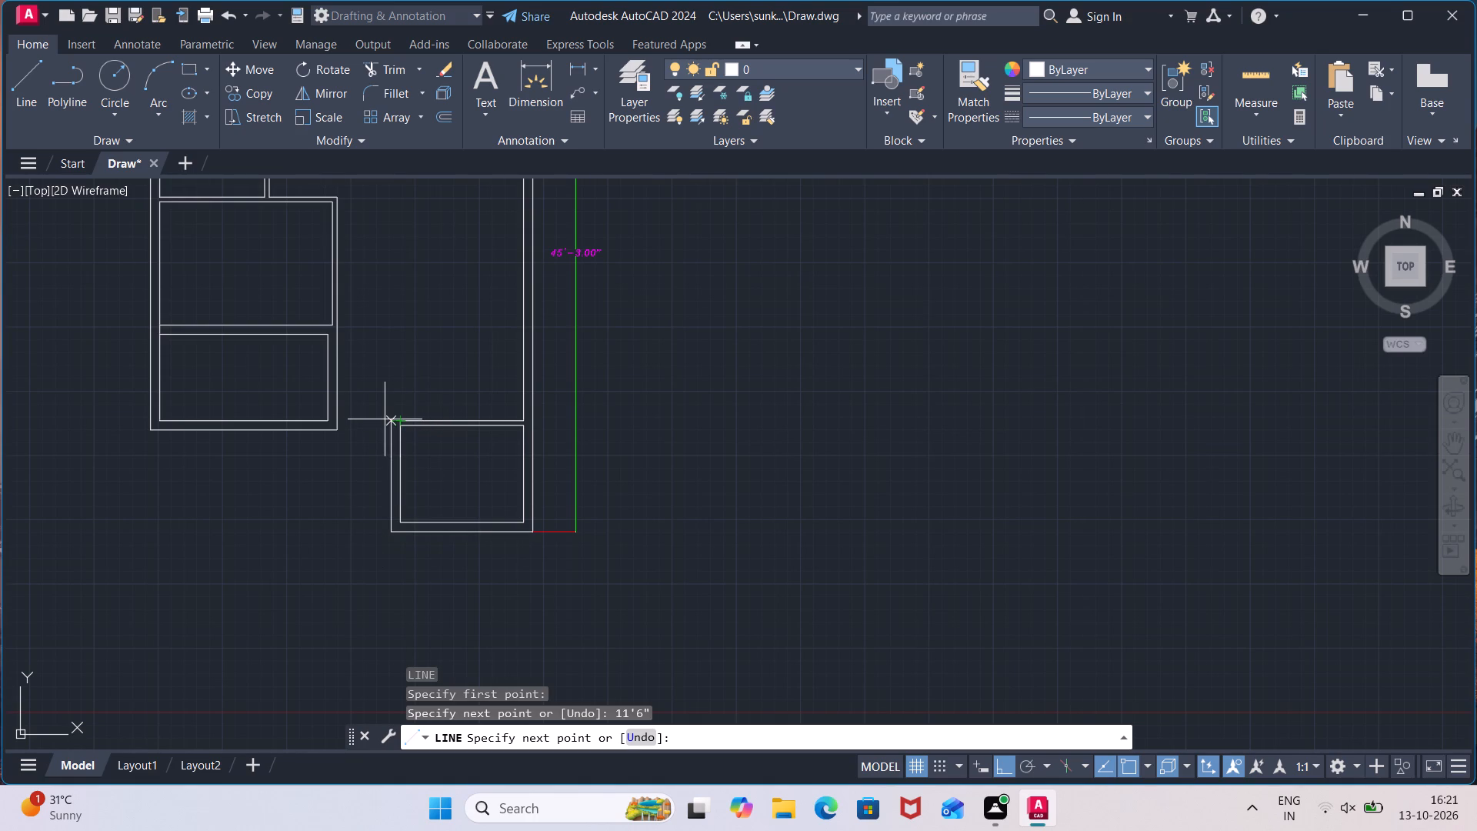
pyautogui.click(391, 420)
pyautogui.click(404, 416)
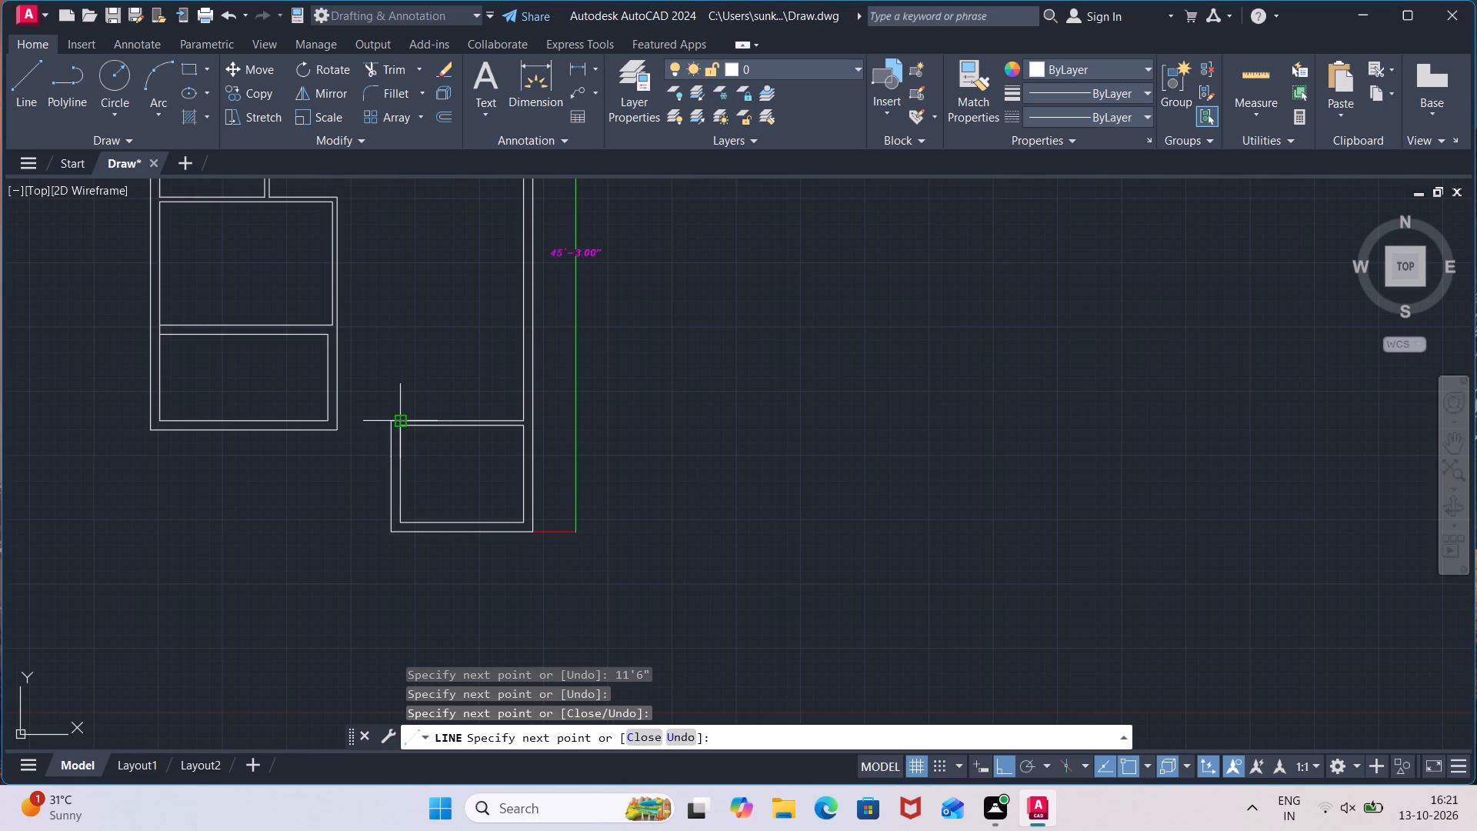
pyautogui.press('Escape')
# Trim the small room's left inner line where it crosses between the 4.5" wall's upper and lower lines.
pyautogui.scroll(3, 427, 439)
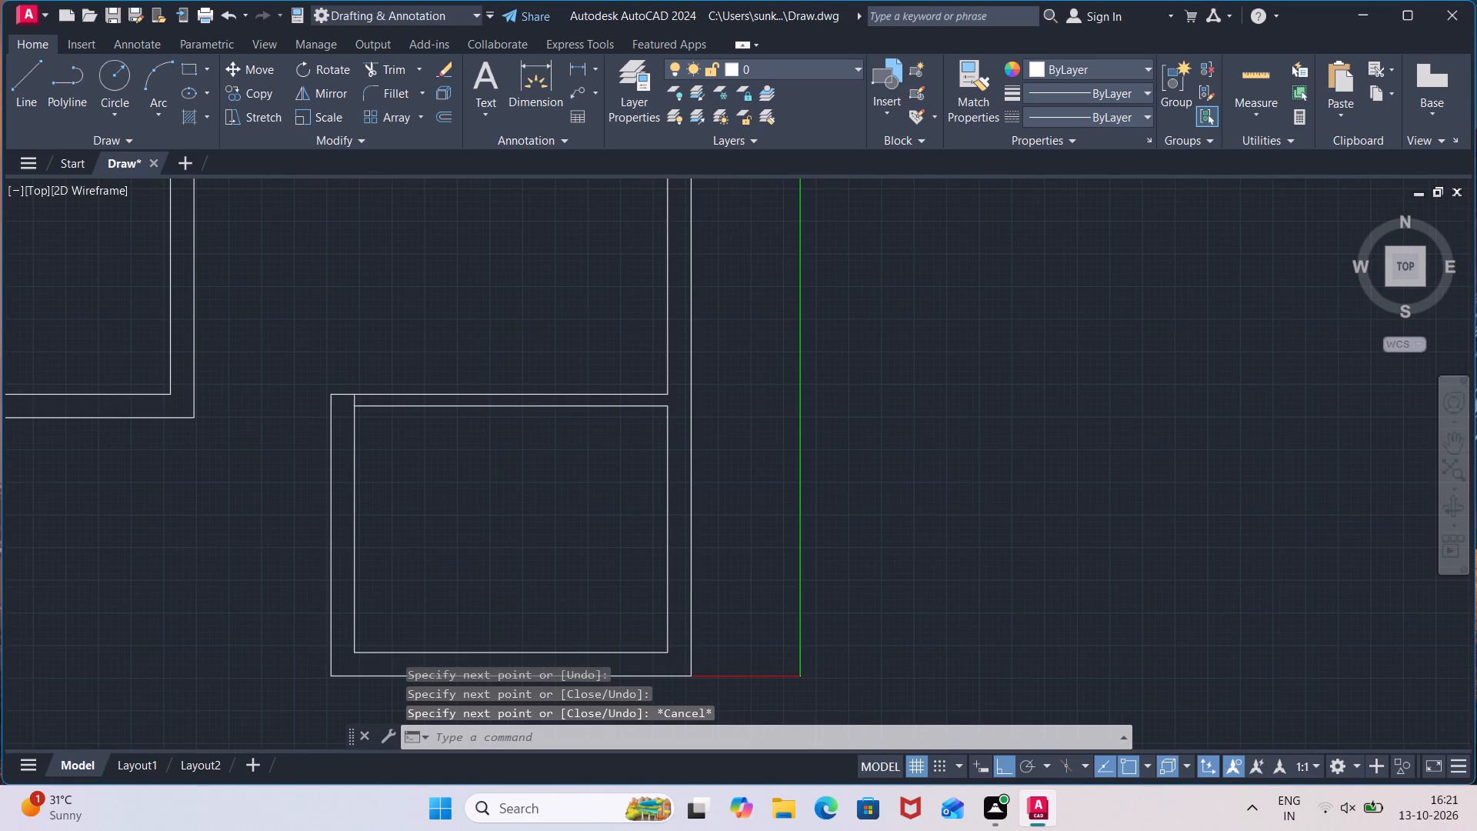
pyautogui.write('tr')
pyautogui.press('Return')
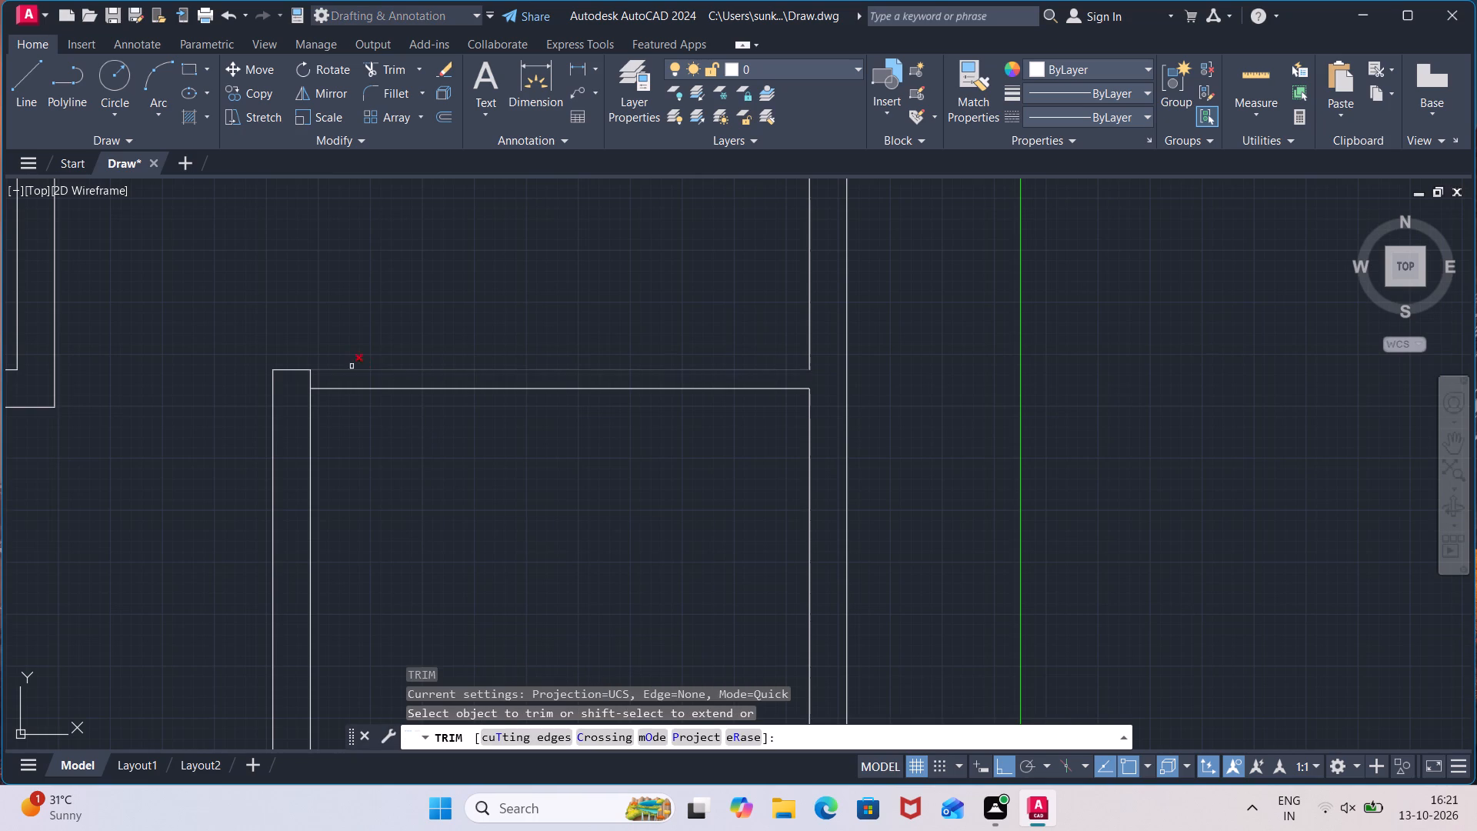
pyautogui.click(312, 377)
pyautogui.scroll(-2, 445, 269)
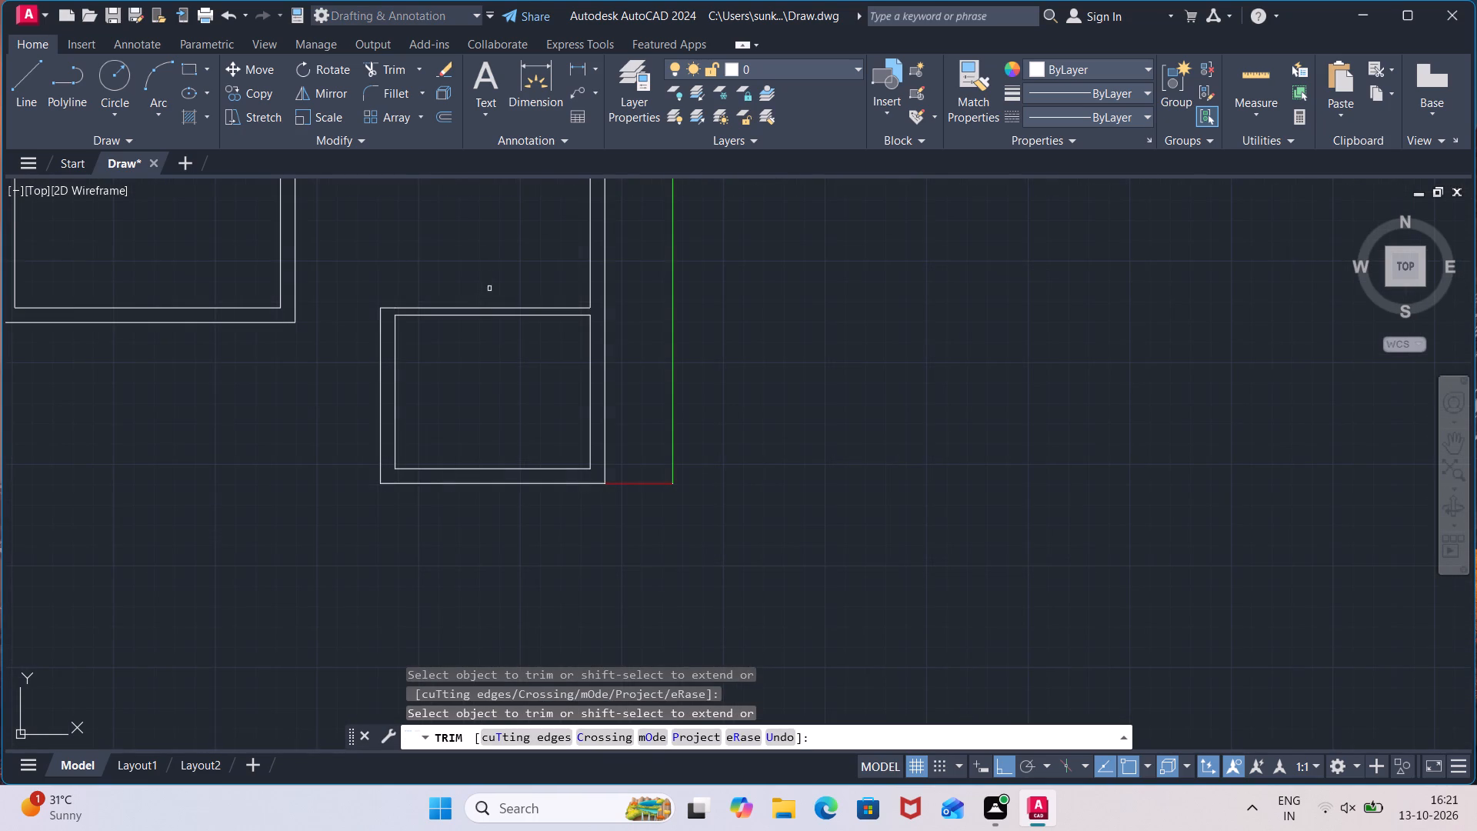
pyautogui.moveTo(491, 273); pyautogui.dragTo(540, 423, button='middle')
pyautogui.scroll(-1, 546, 402)
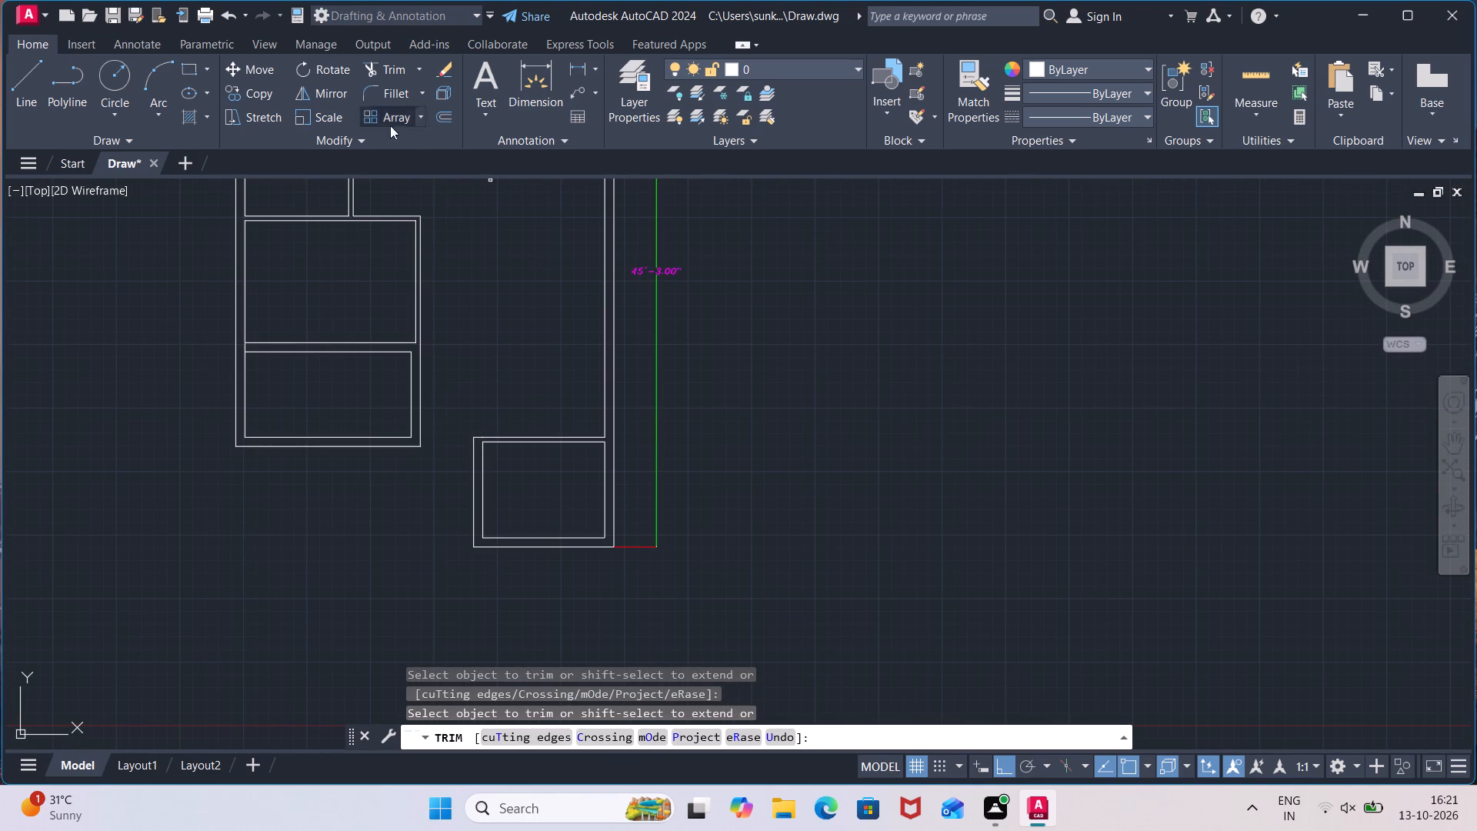
pyautogui.write('un')
pyautogui.press('Escape')
# Check the drawing units settings and close them without changes.
pyautogui.write('un')
pyautogui.press('Return')
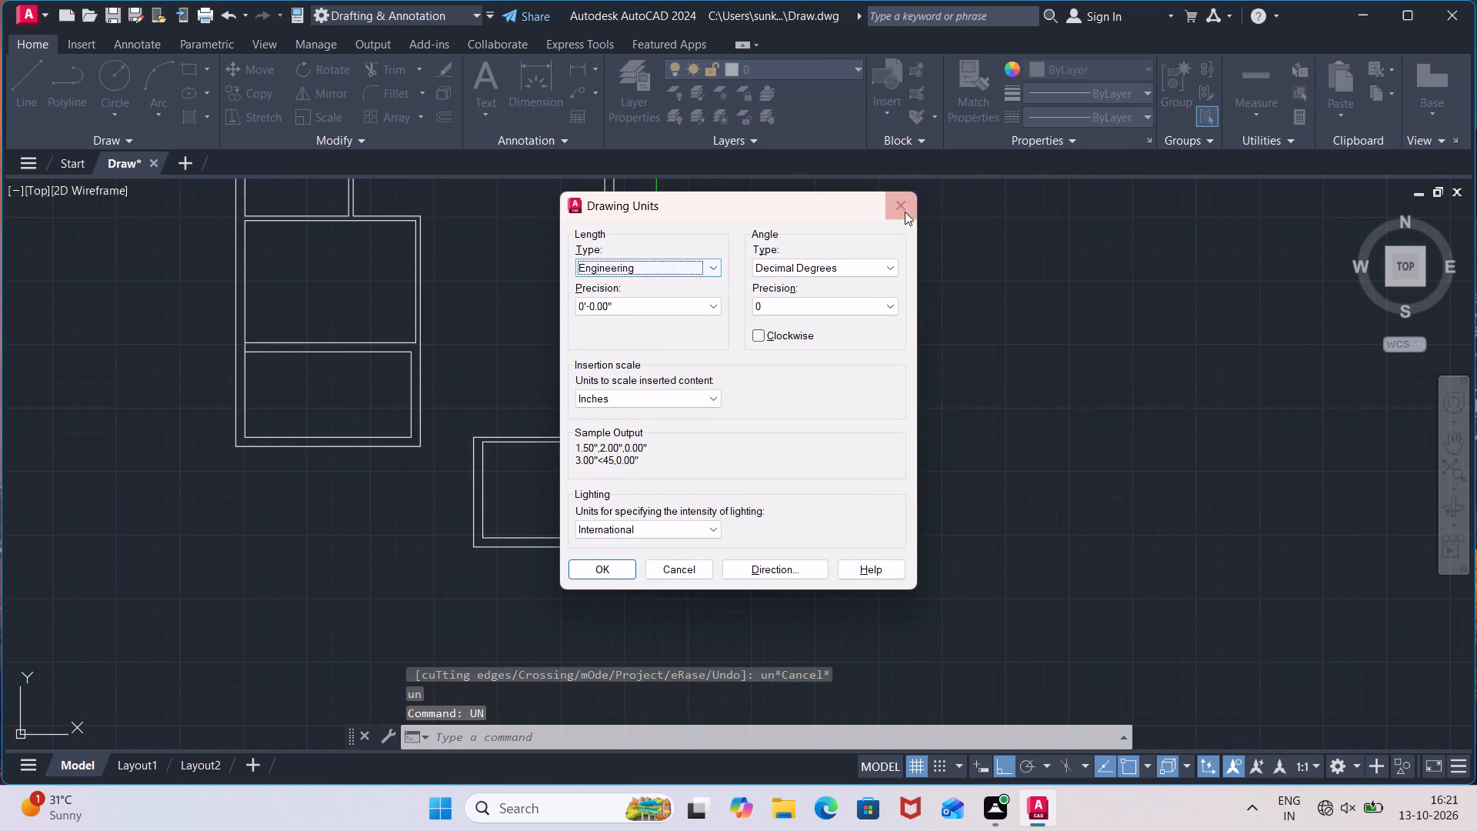
pyautogui.click(916, 205)
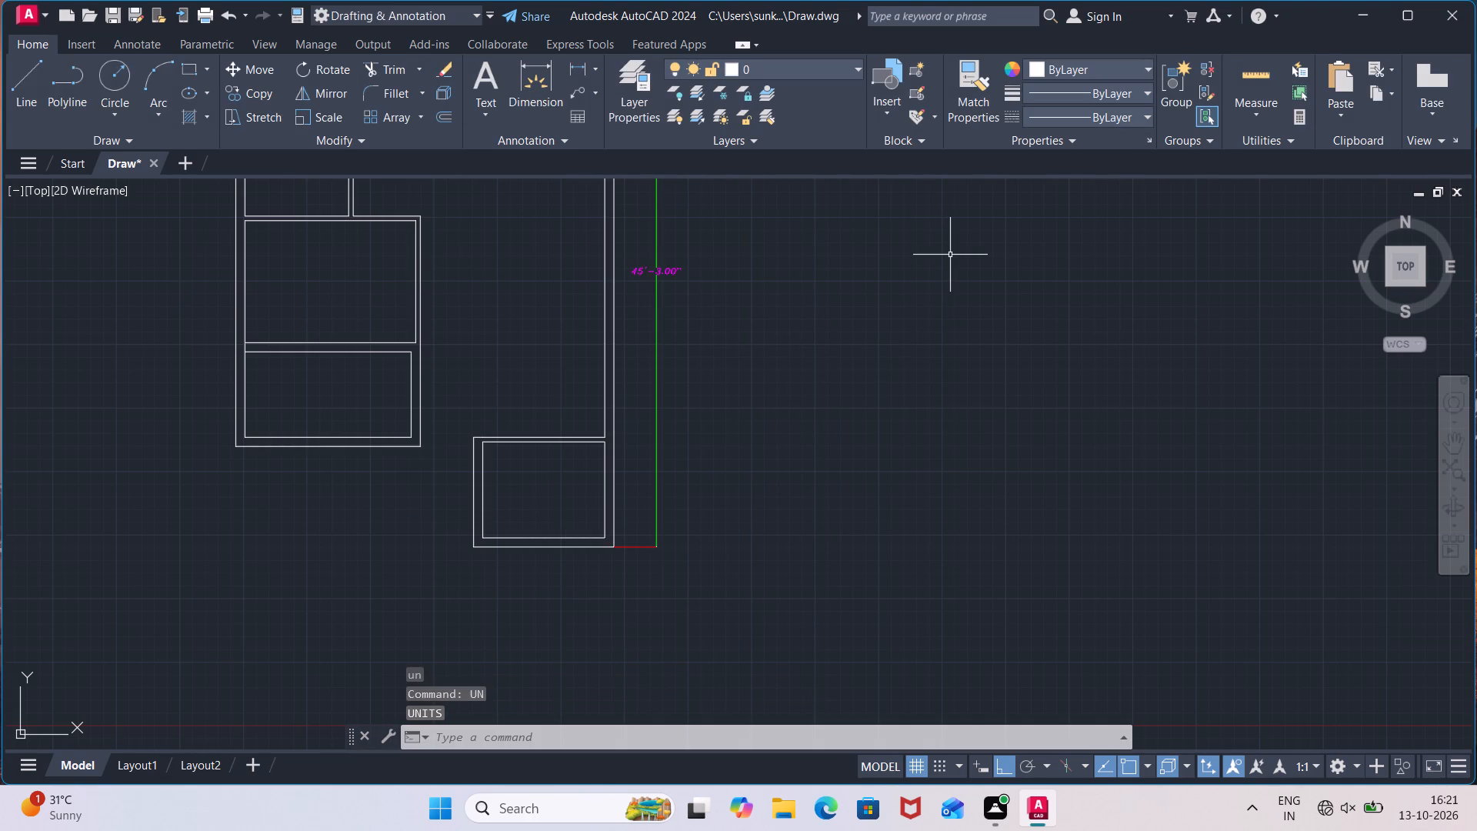
# Turn on alternate units display in the Standard dimension style, with Decimal as their unit format.
pyautogui.press('d')
pyautogui.press('Return')
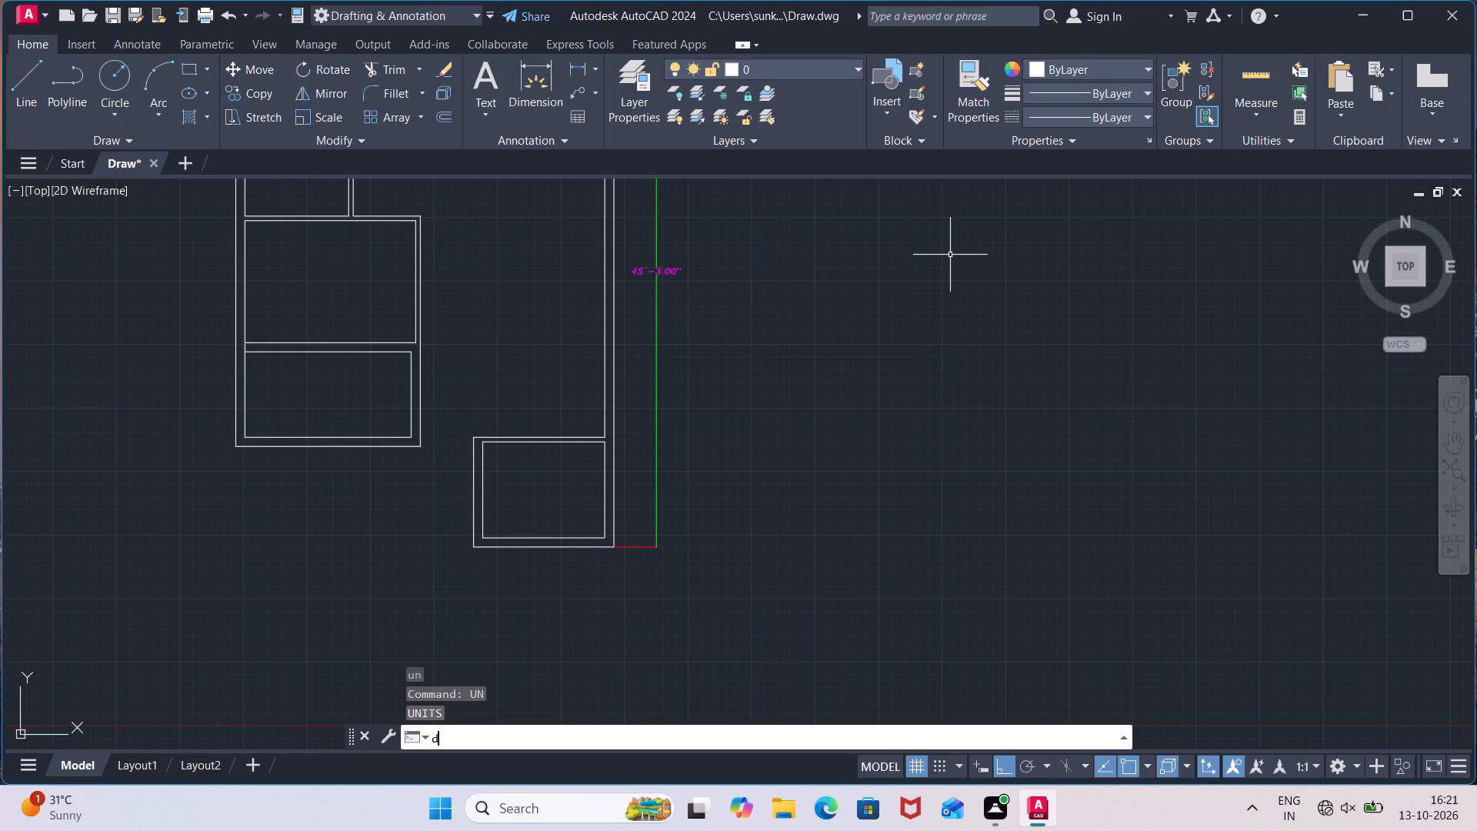
pyautogui.click(986, 352)
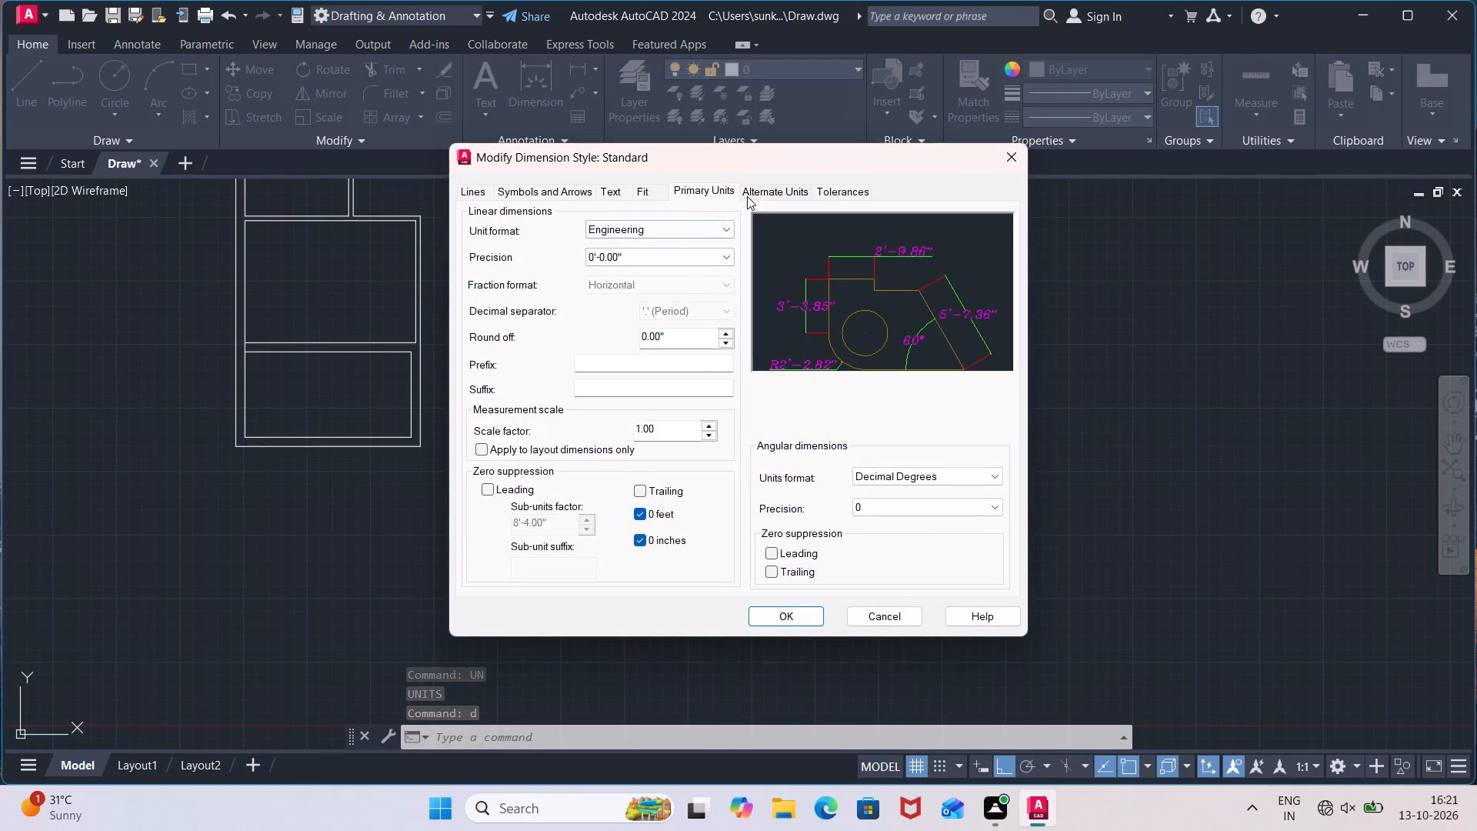
pyautogui.click(762, 193)
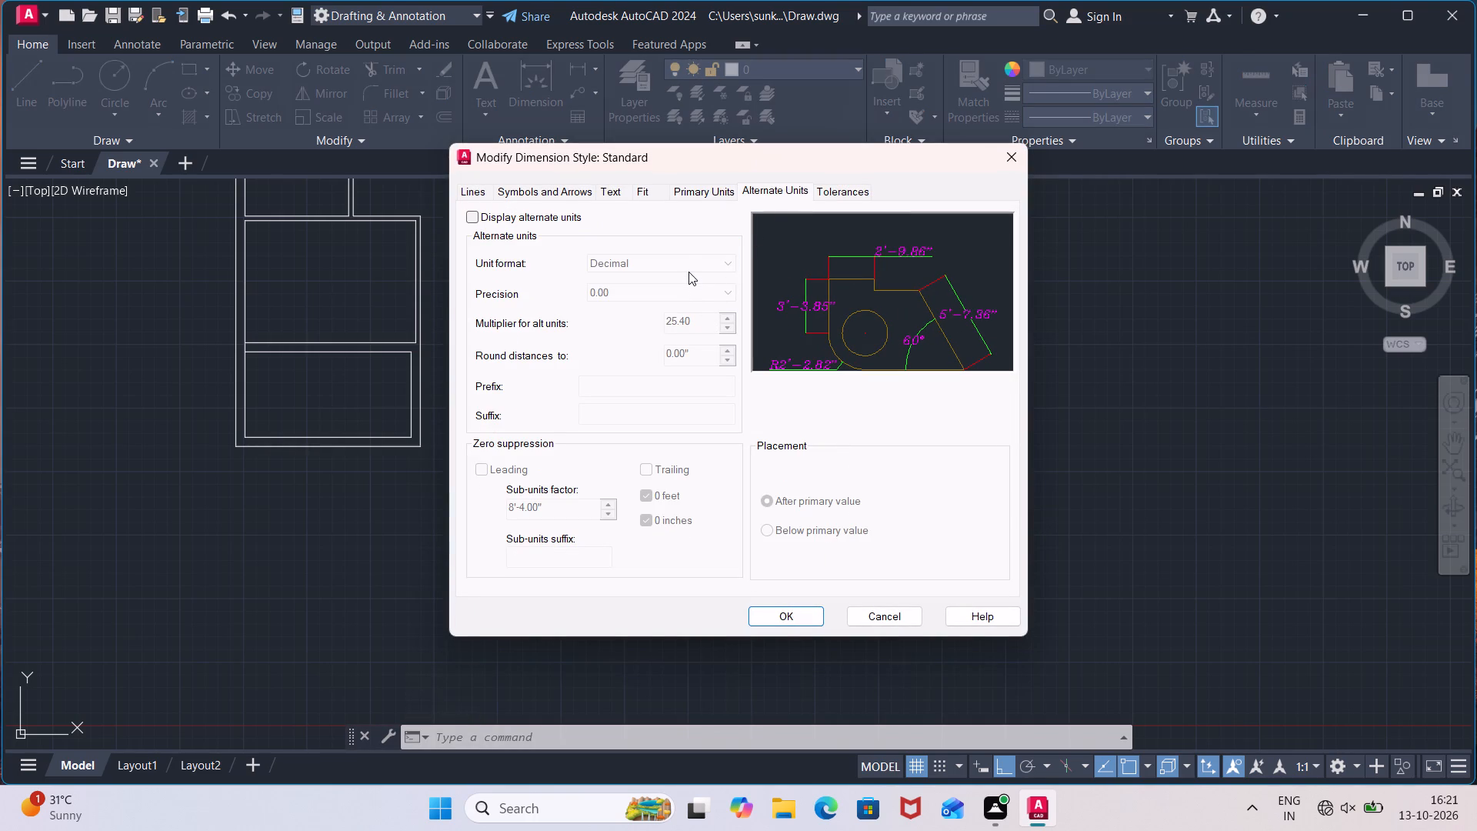
pyautogui.click(468, 215)
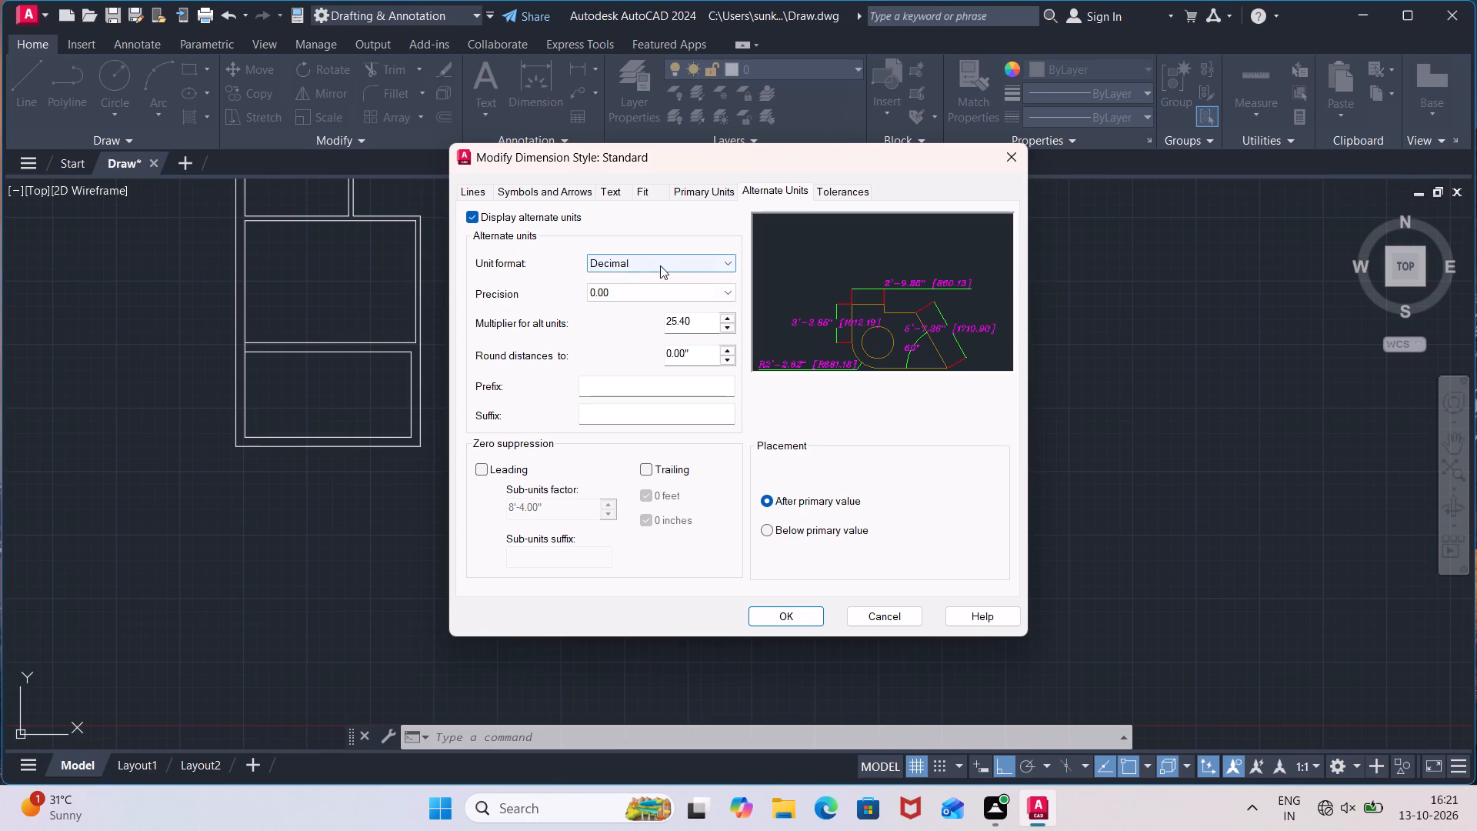
pyautogui.click(732, 269)
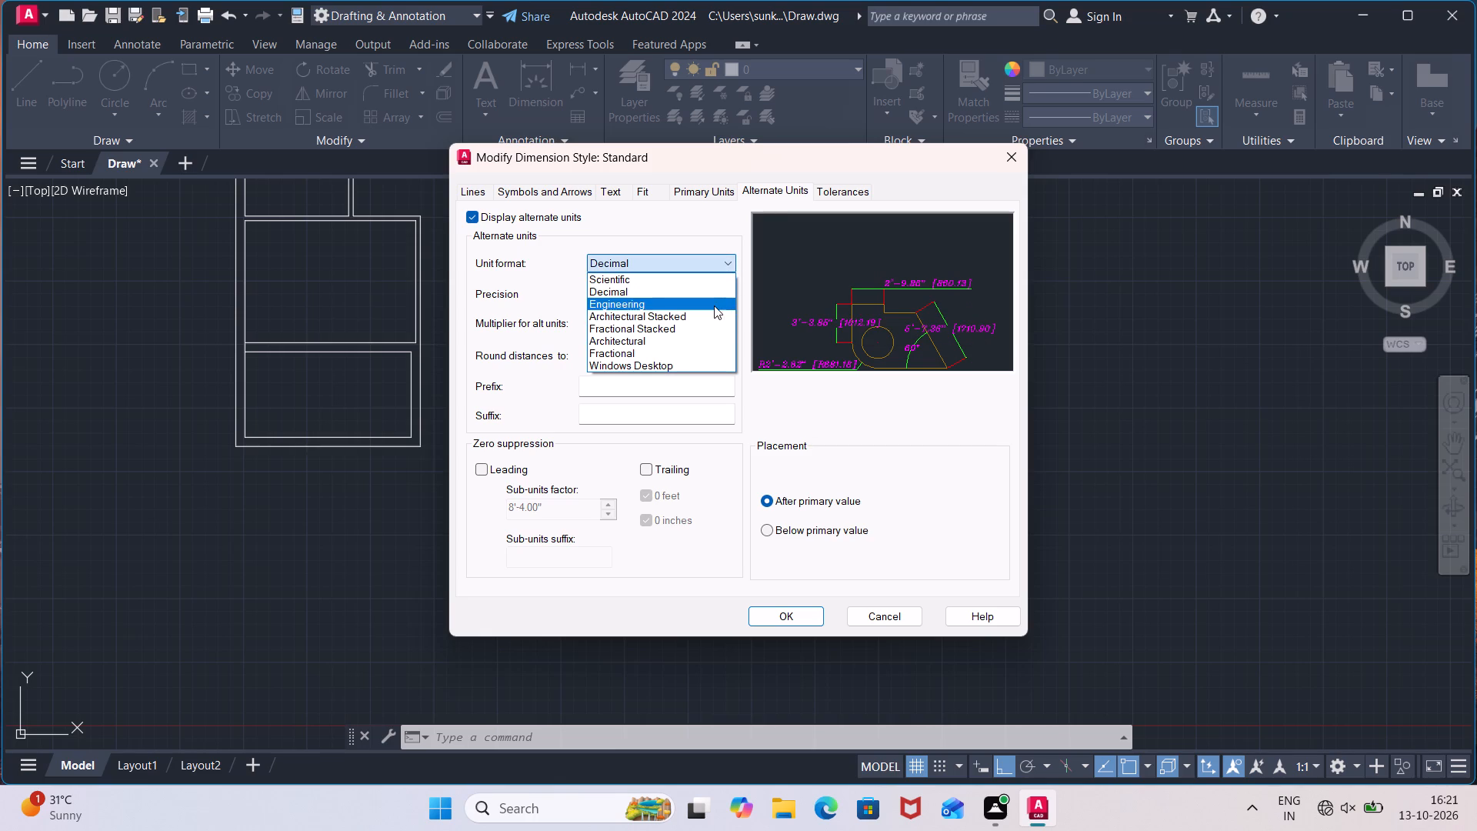
pyautogui.click(714, 305)
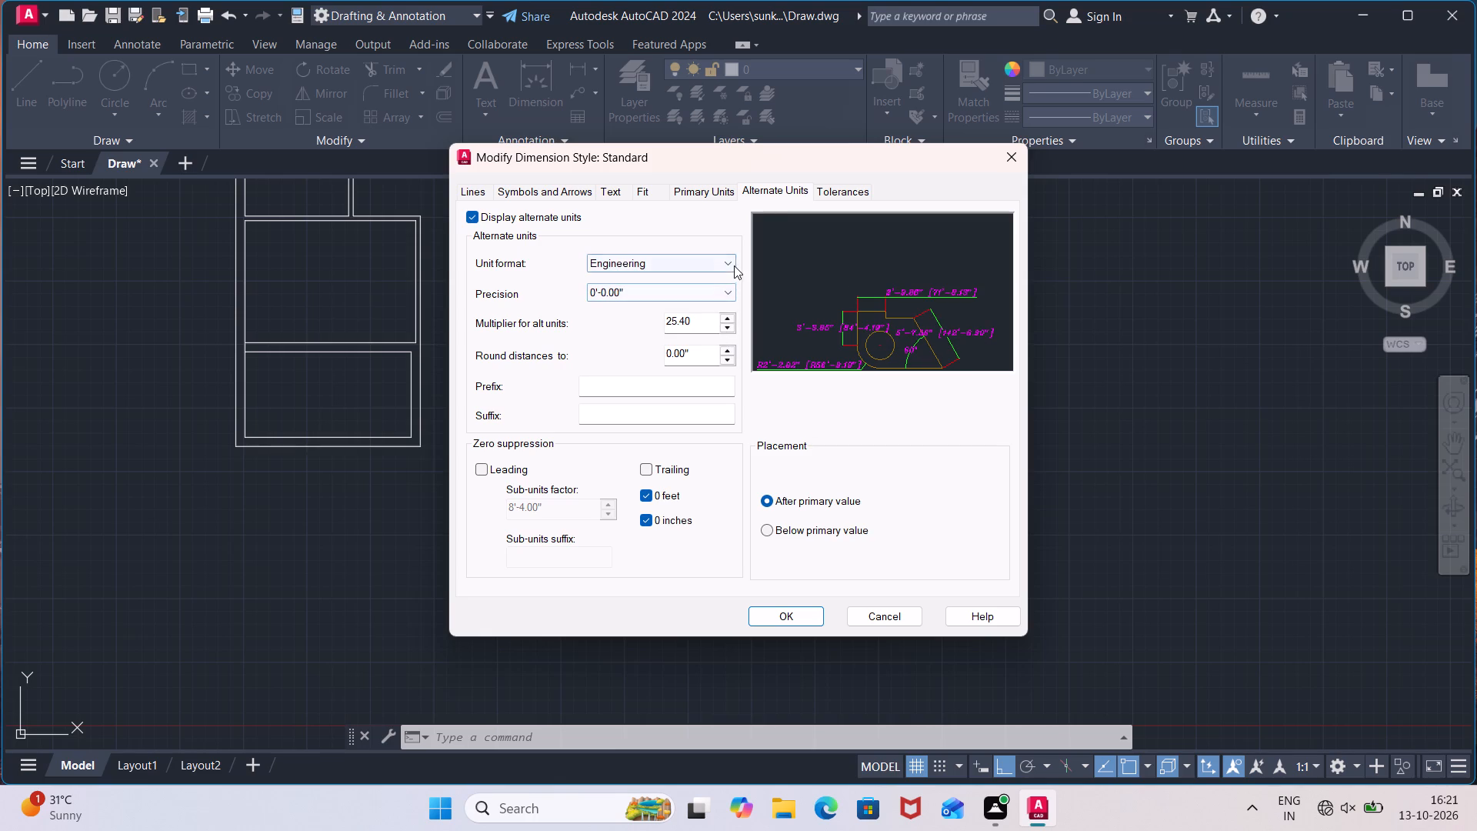
pyautogui.click(734, 262)
pyautogui.click(694, 287)
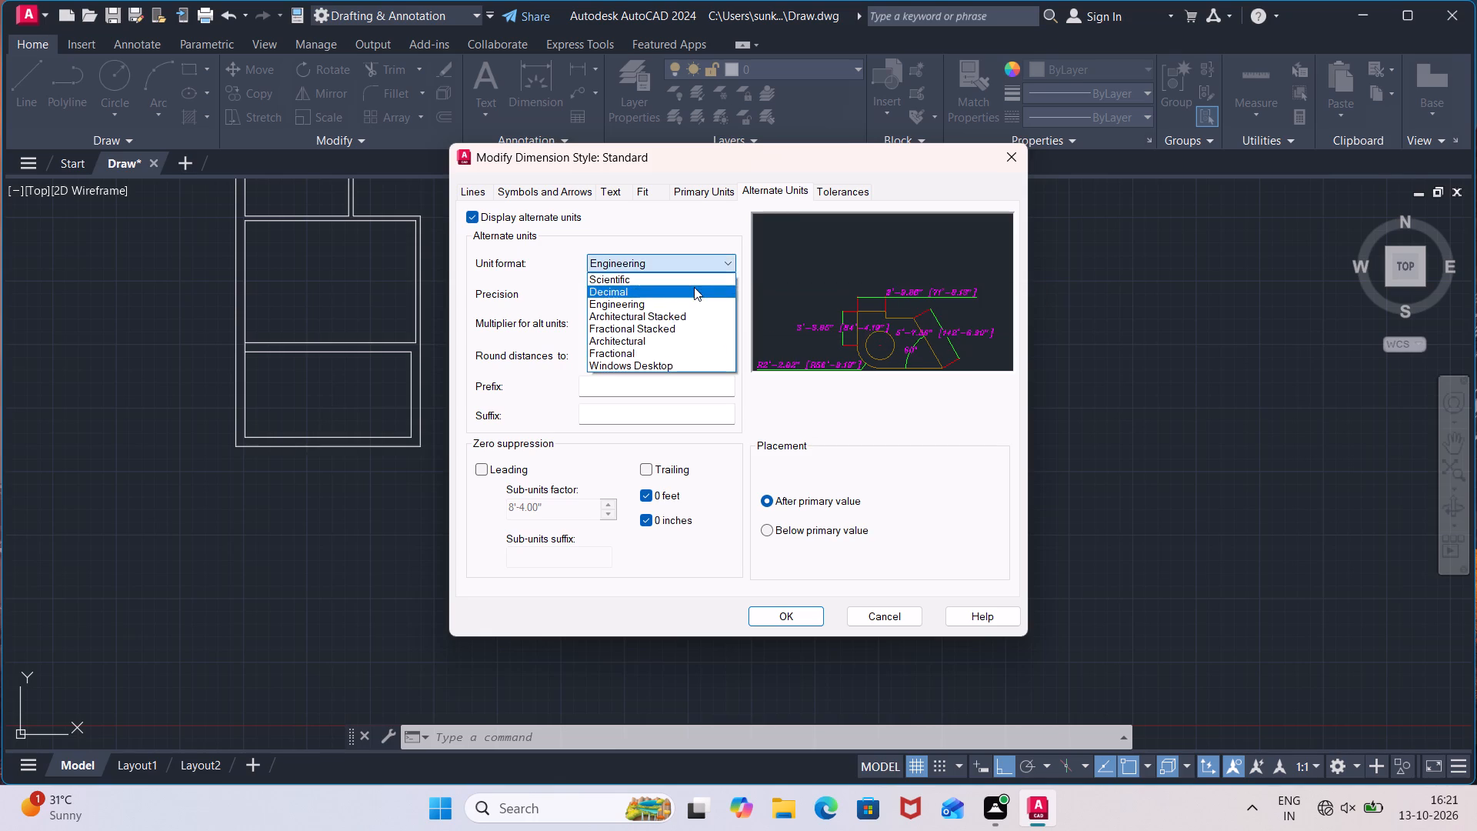
# Set the alternate units multiplier to 0.0254, set the Standard dimension style current and finish editing styles.
pyautogui.click(715, 319)
pyautogui.press('BackSpace')
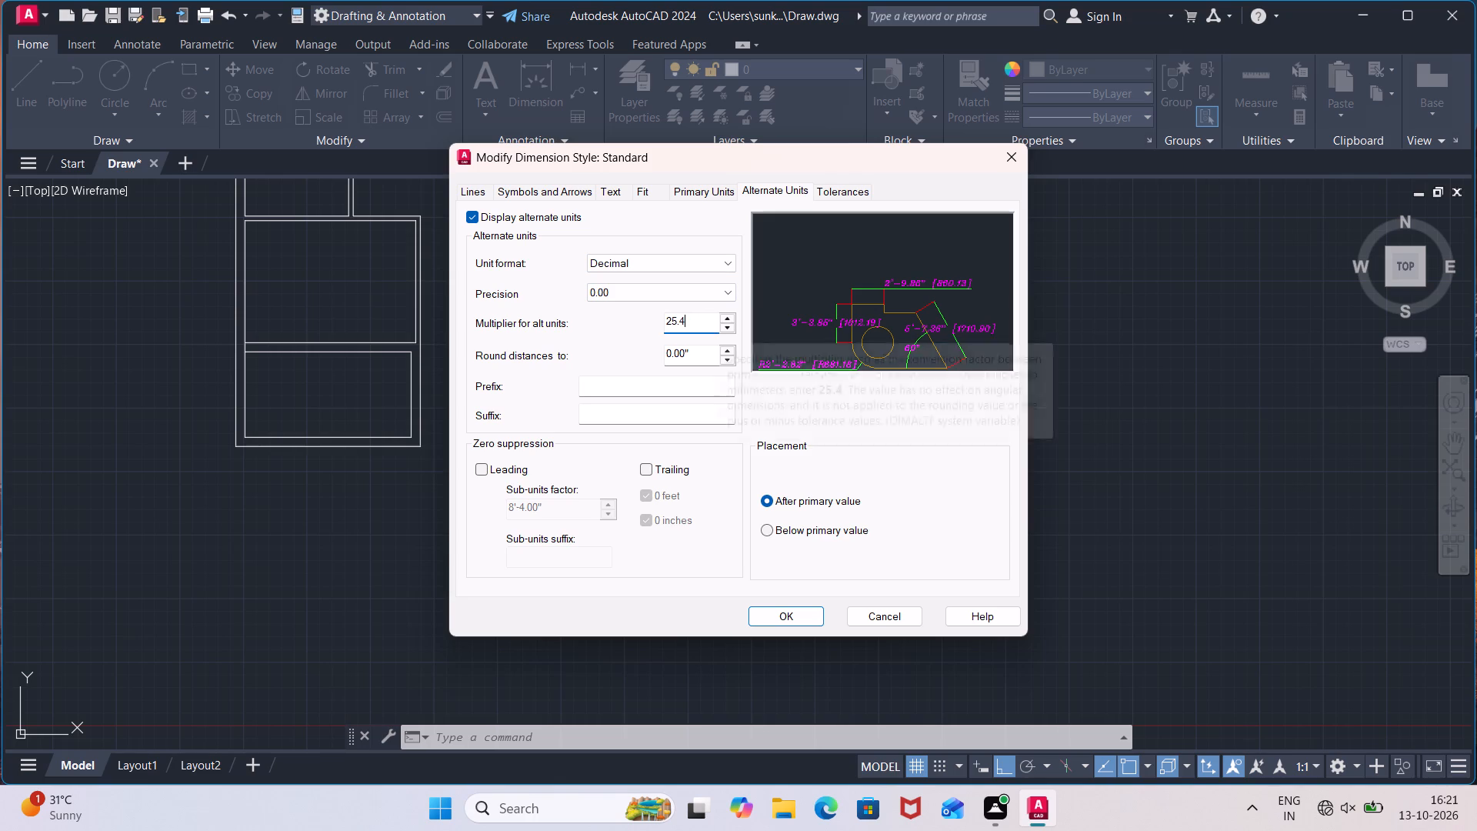
pyautogui.press('BackSpace')
pyautogui.press('BackSpace')
pyautogui.press('BackSpace')
pyautogui.press('BackSpace')
pyautogui.press('BackSpace')
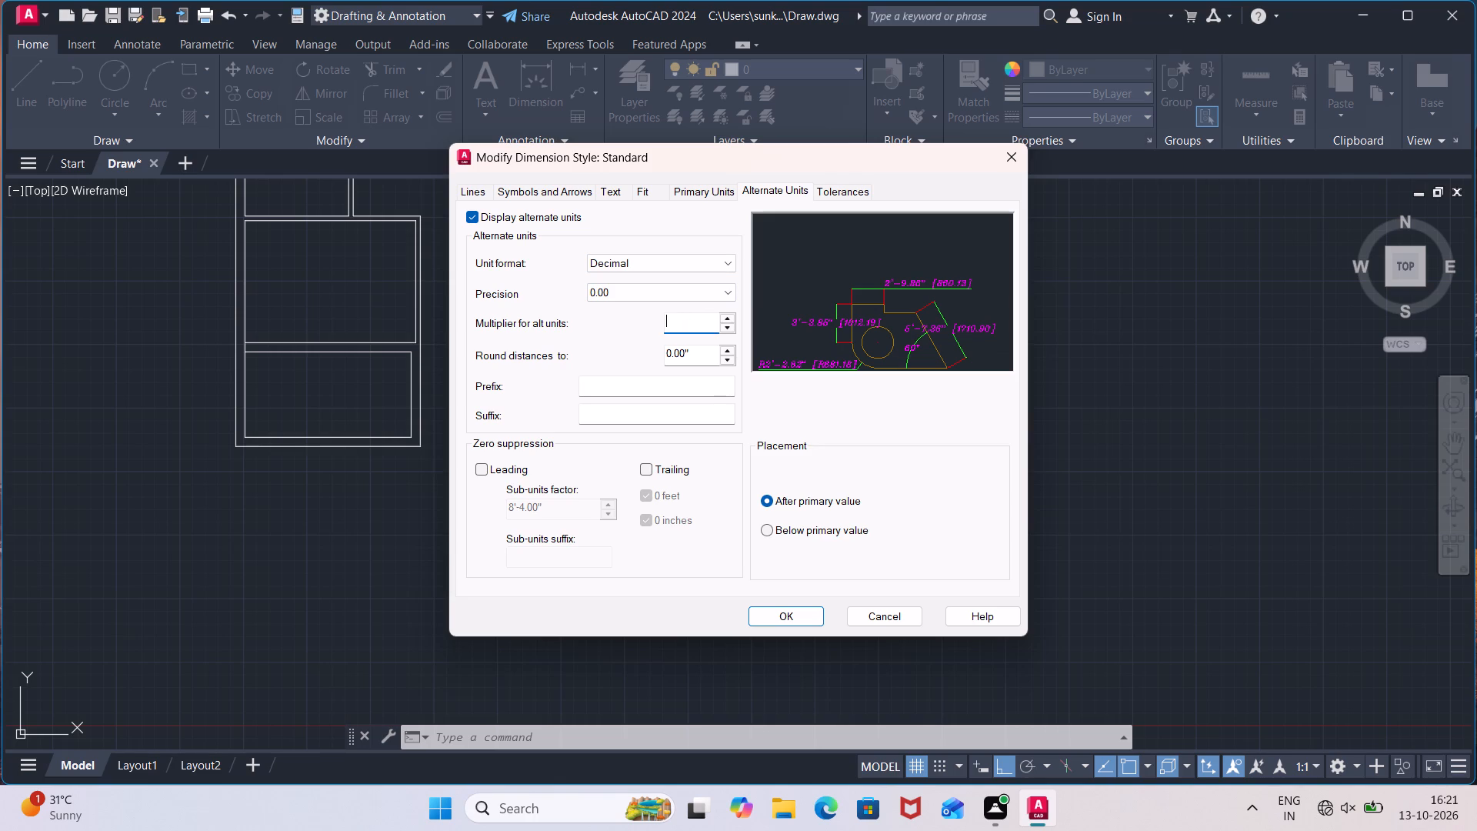
pyautogui.write('0.0254')
pyautogui.click(797, 616)
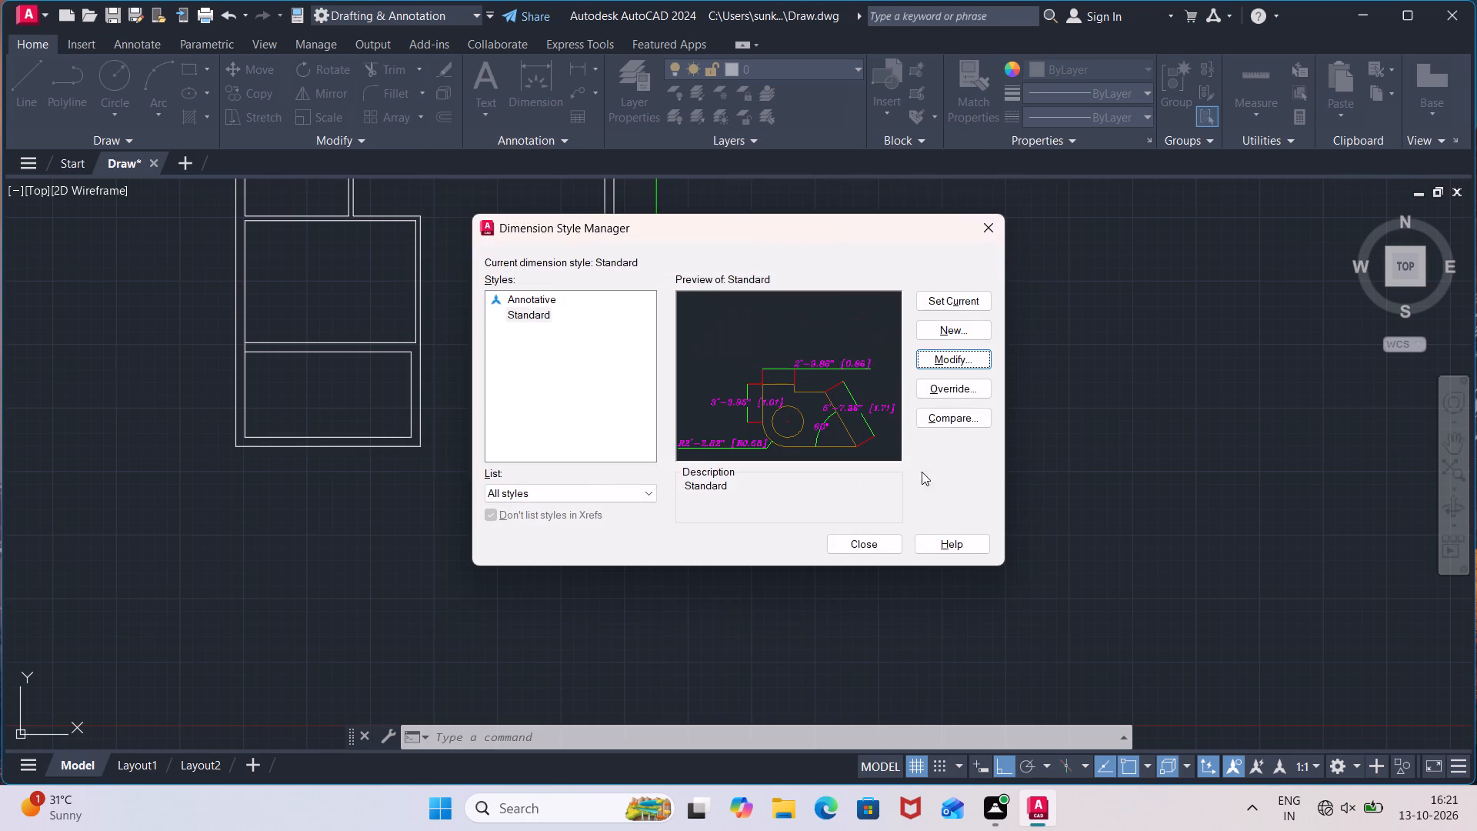
pyautogui.click(967, 290)
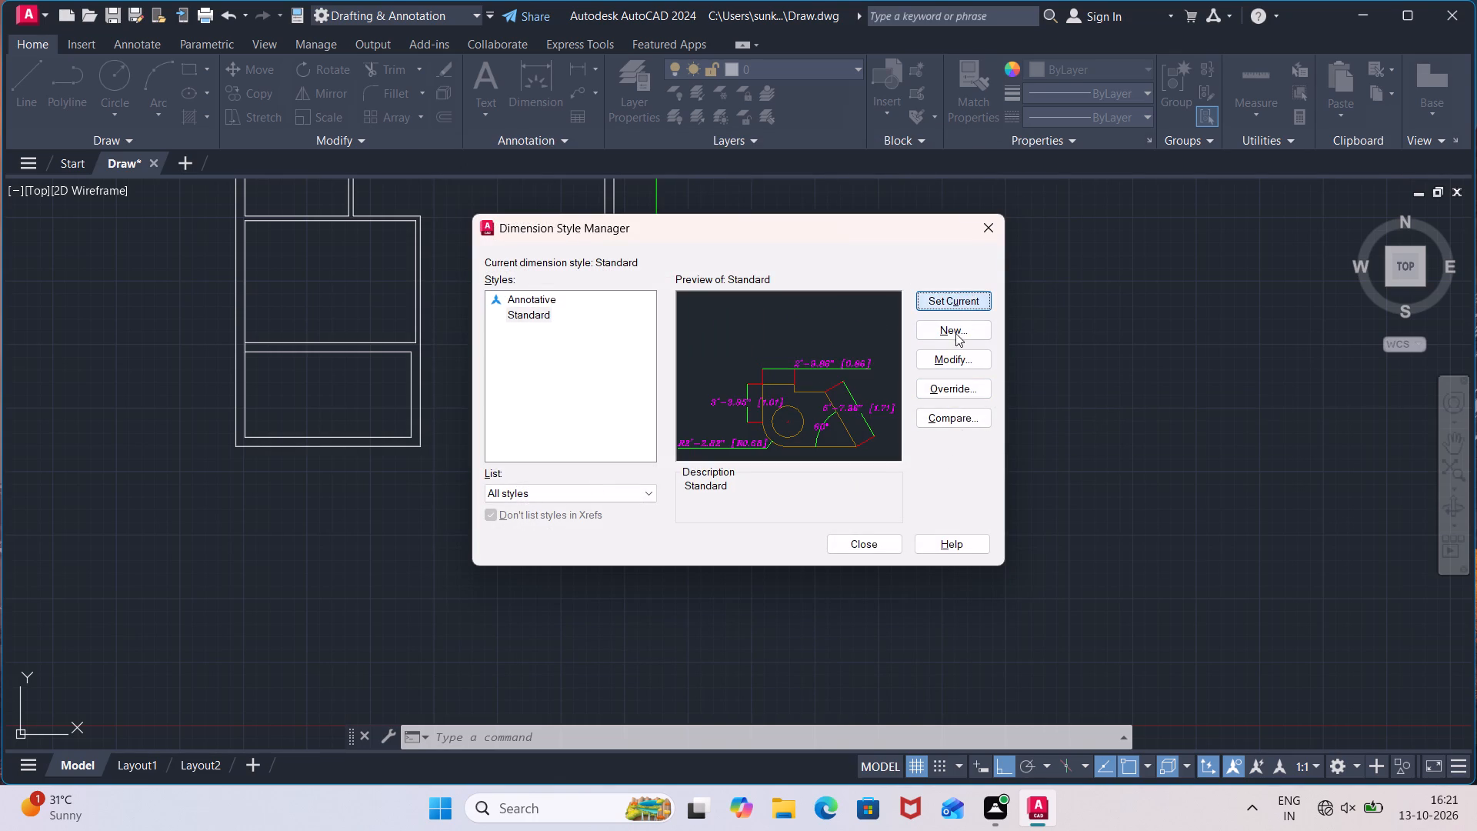
pyautogui.click(861, 539)
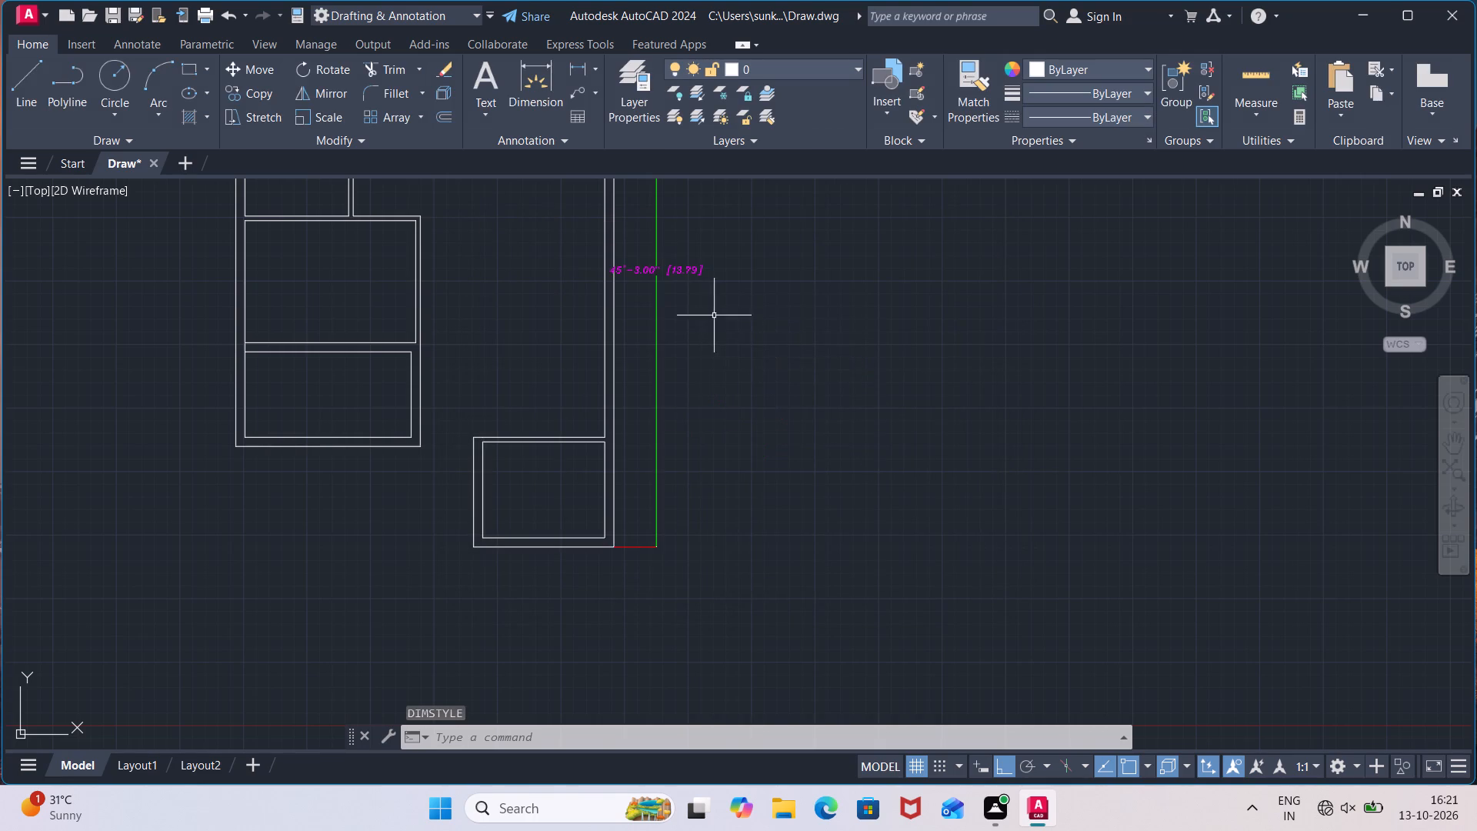
# Add a horizontal linear dimension for the small bottom room's inner width, placed inside the room.
pyautogui.scroll(2, 675, 303)
pyautogui.moveTo(675, 303); pyautogui.dragTo(707, 387, button='middle')
pyautogui.scroll(-2, 695, 412)
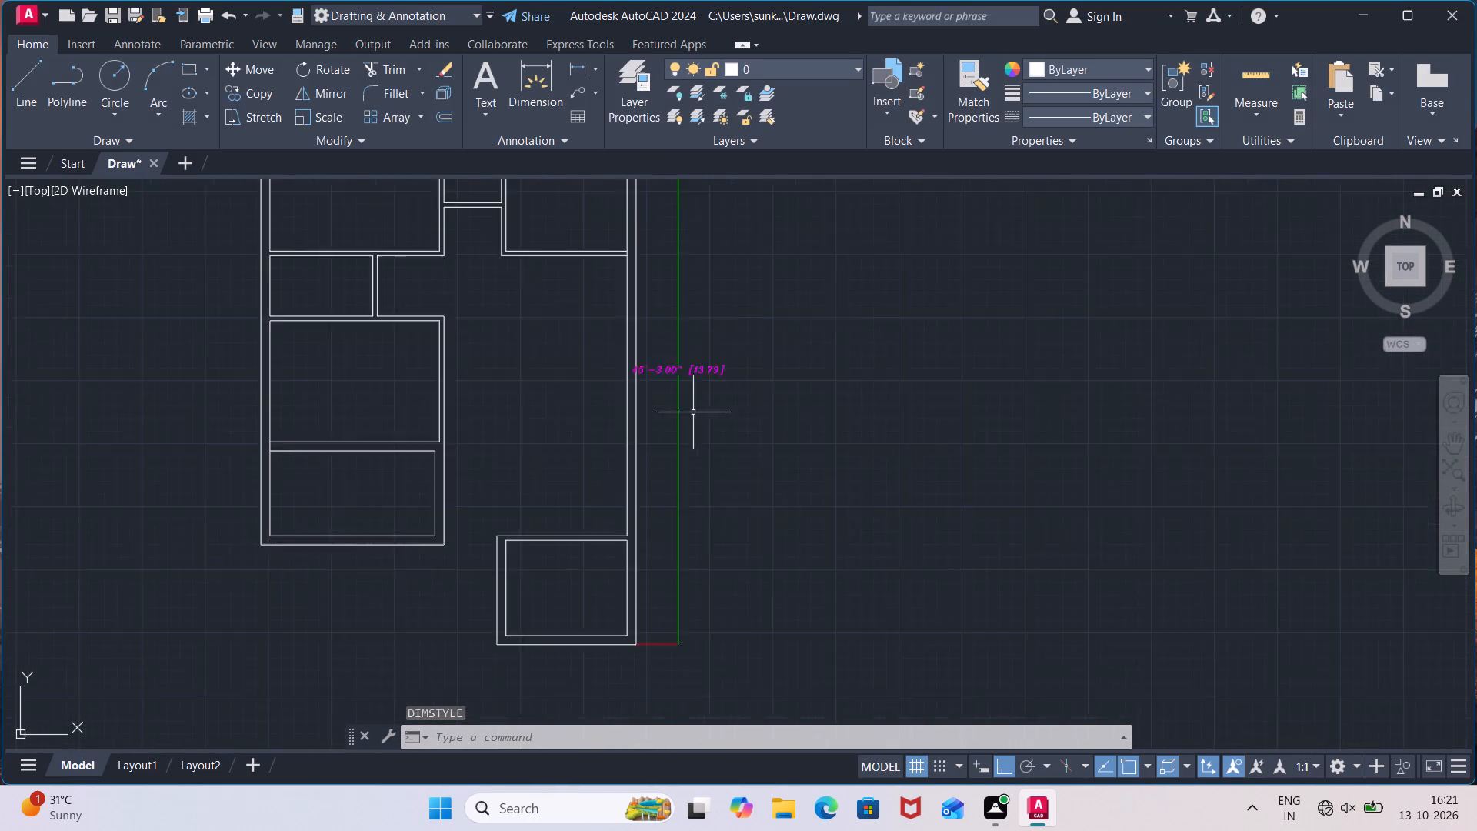
pyautogui.scroll(-1, 692, 412)
pyautogui.click(579, 77)
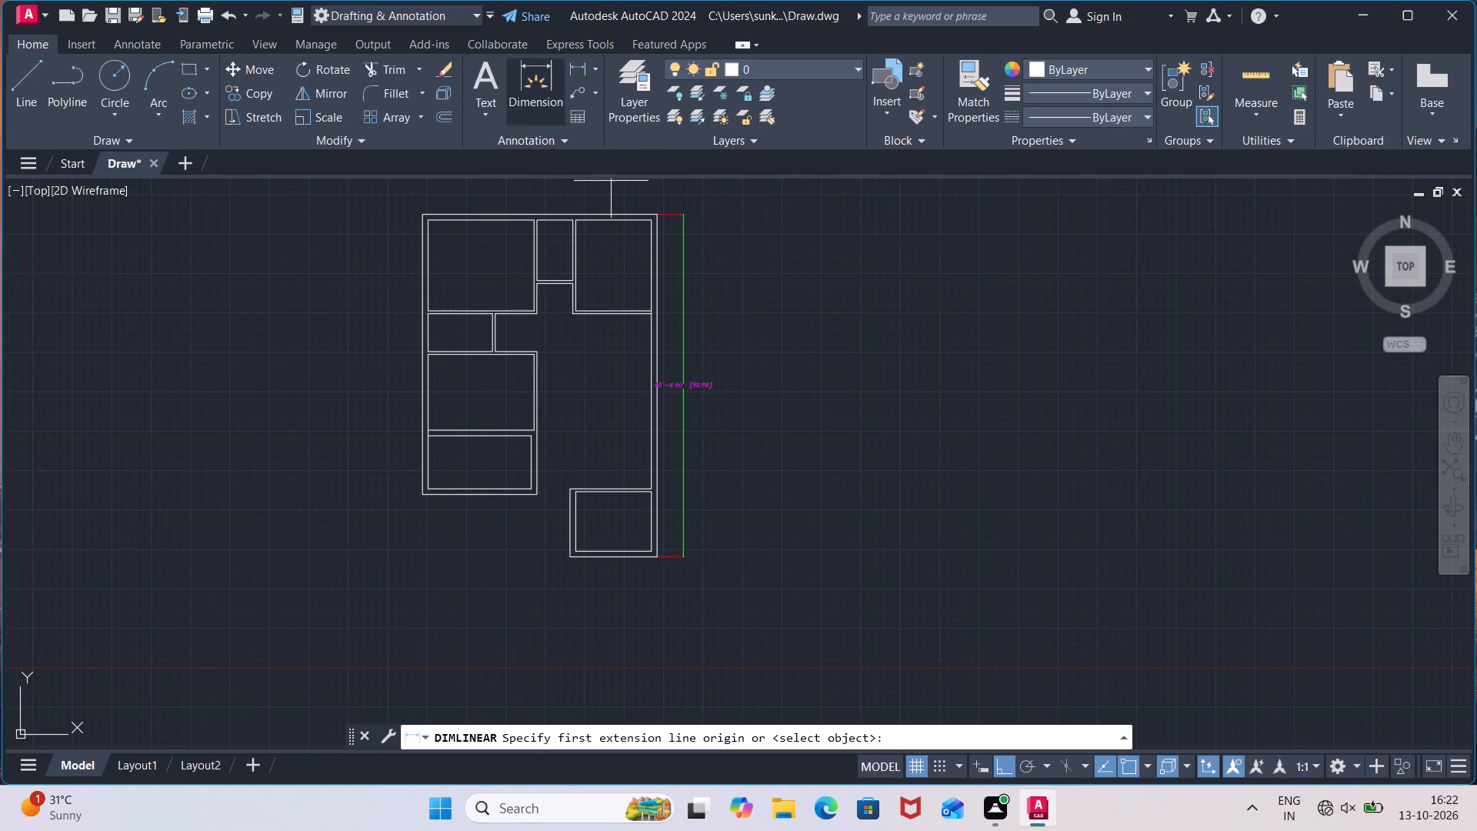
pyautogui.scroll(3, 608, 496)
pyautogui.click(761, 586)
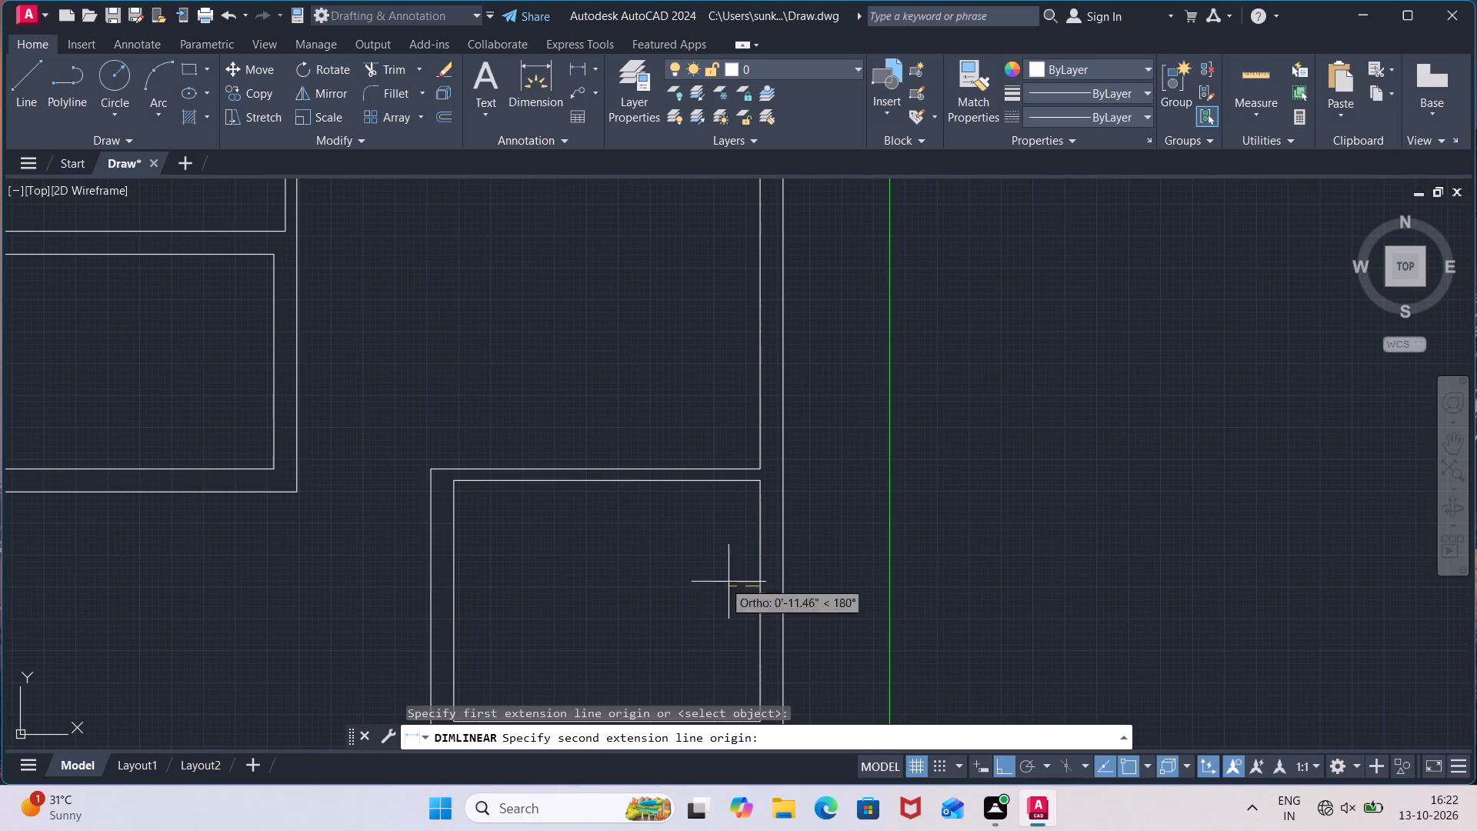
pyautogui.click(457, 599)
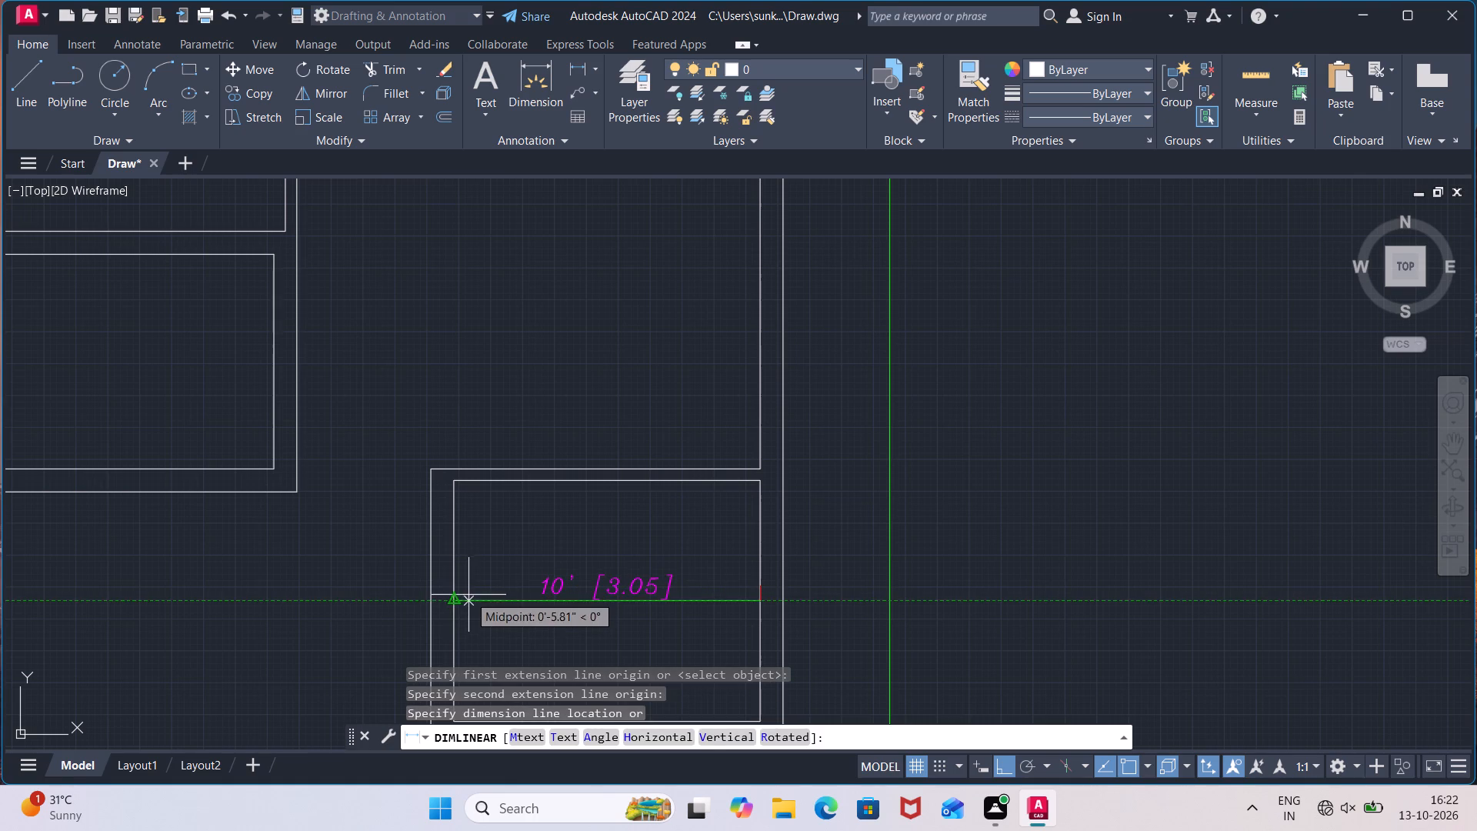
pyautogui.click(479, 586)
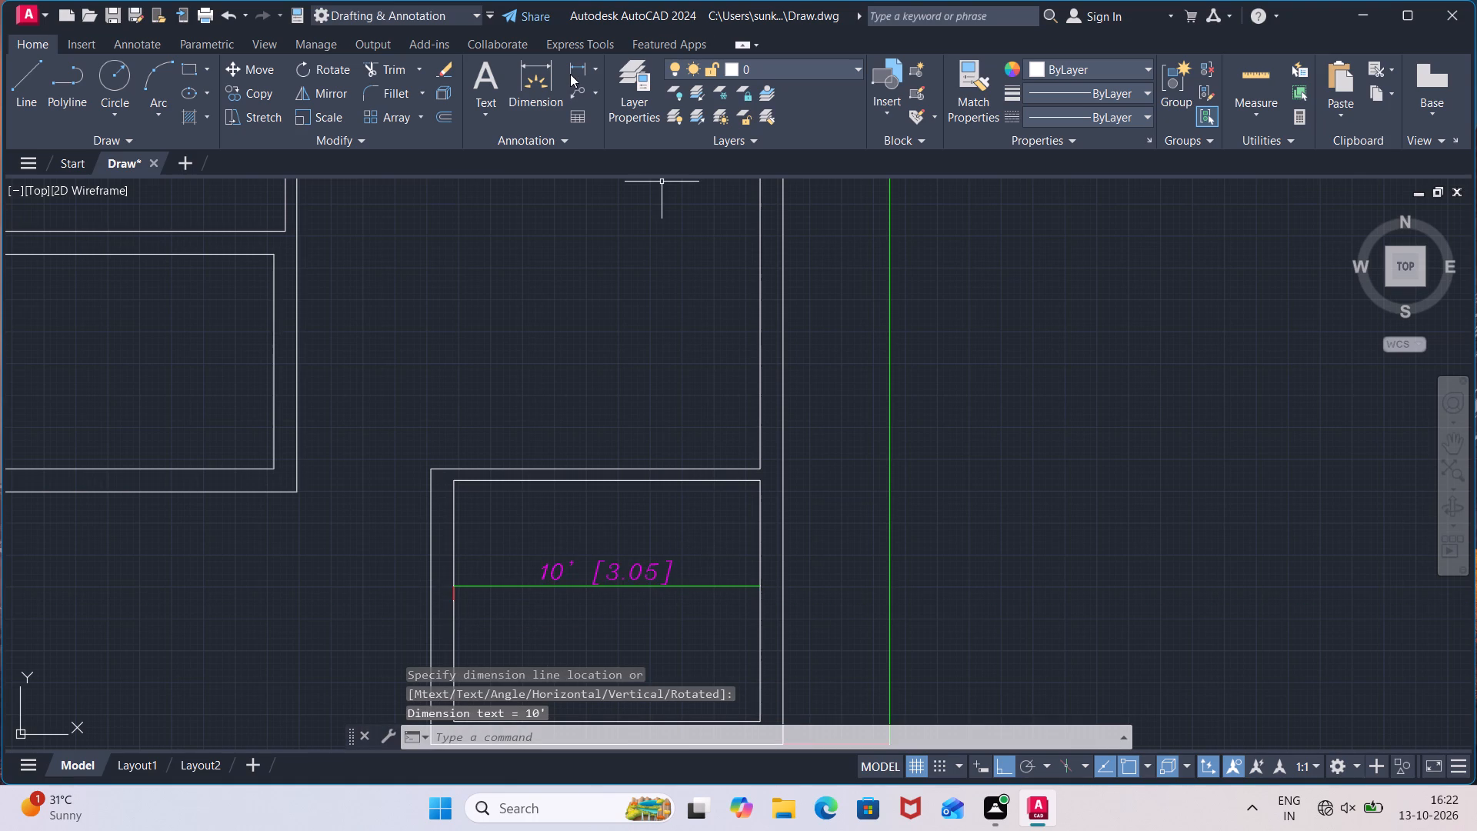
# Dimension the thickness of the right main wall, placing the dimension beside the small bottom room.
pyautogui.click(570, 74)
pyautogui.click(759, 408)
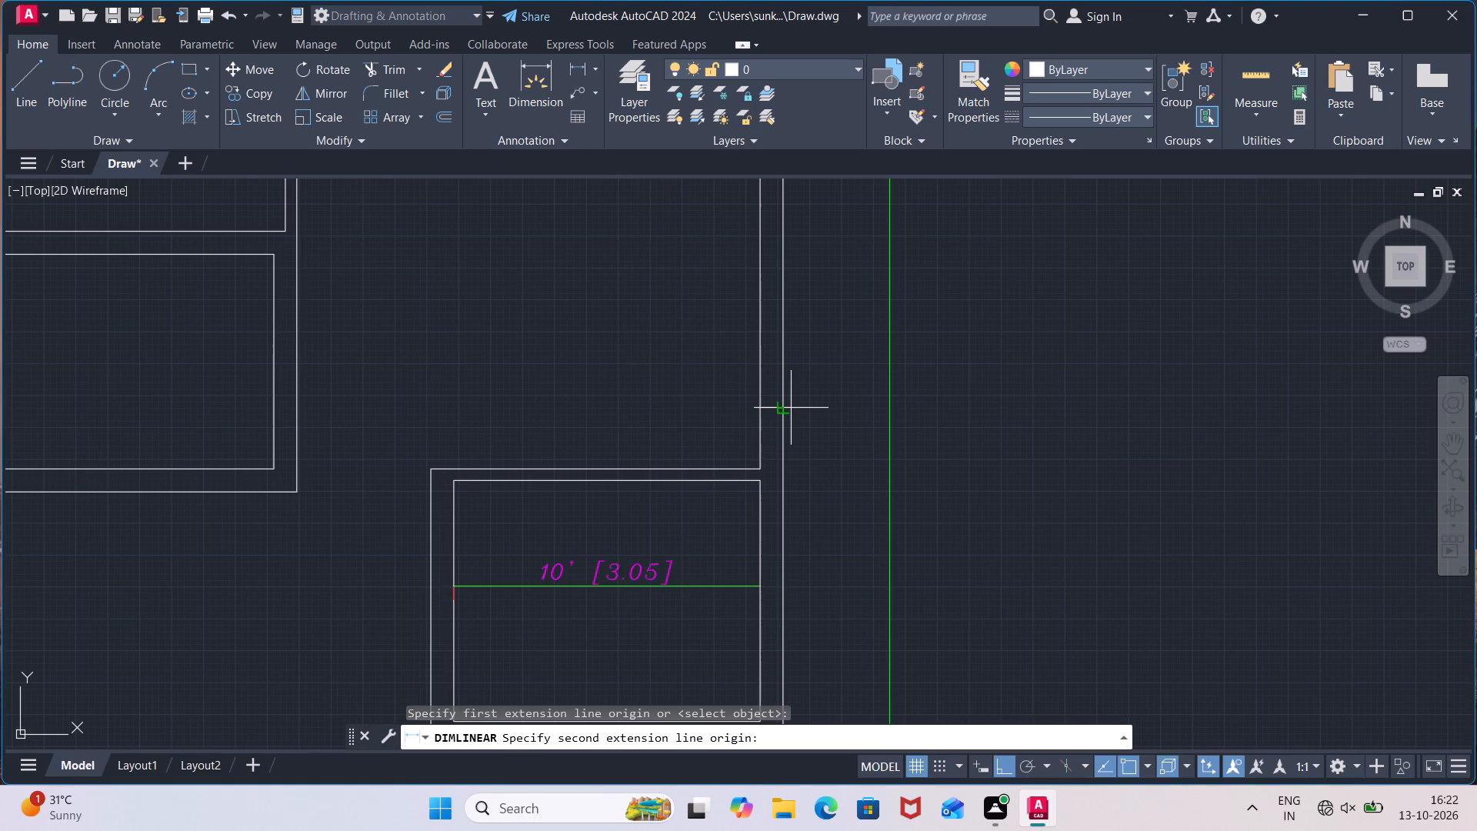
pyautogui.click(788, 411)
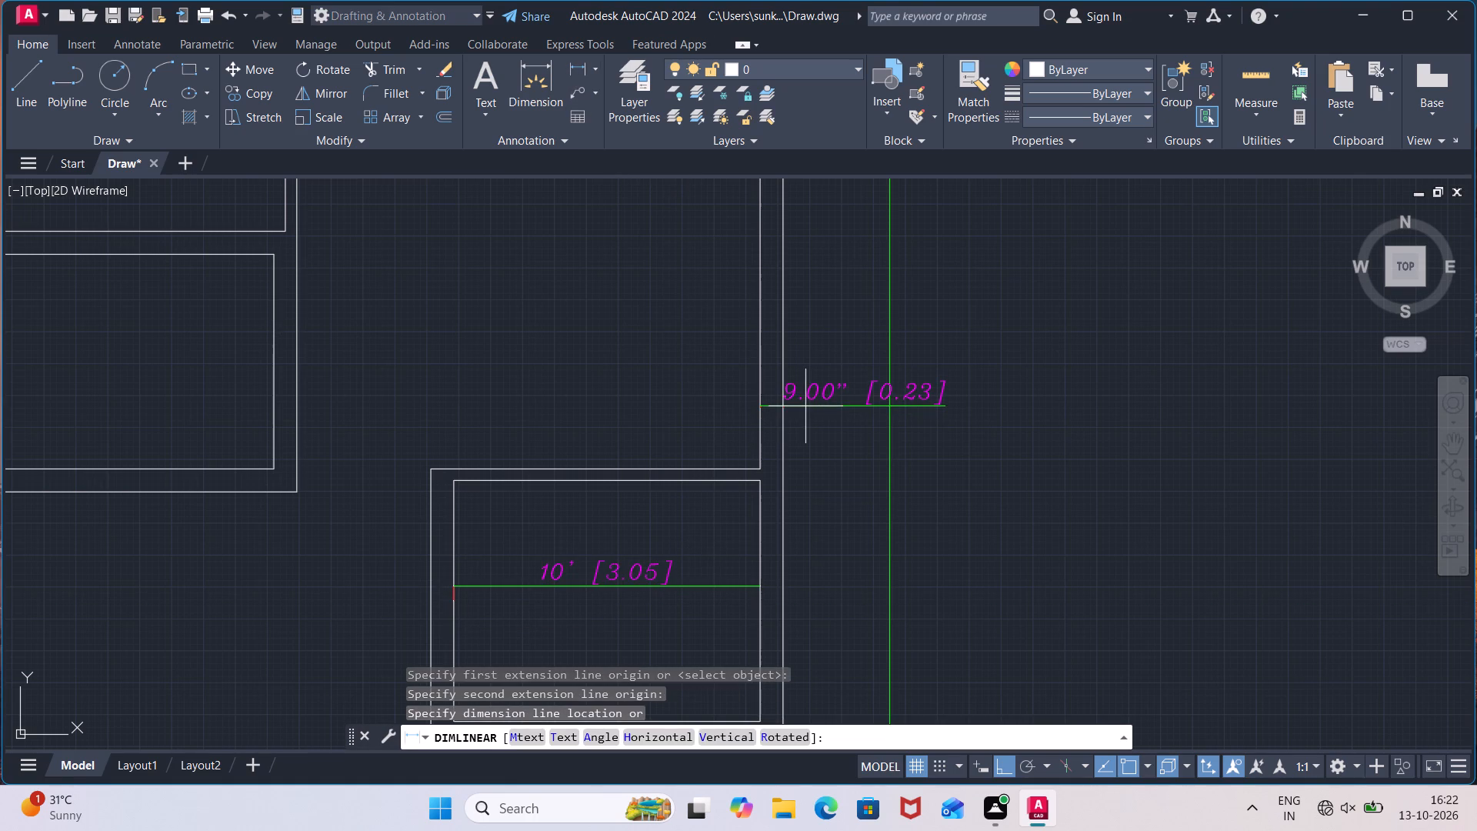
pyautogui.scroll(-1, 840, 579)
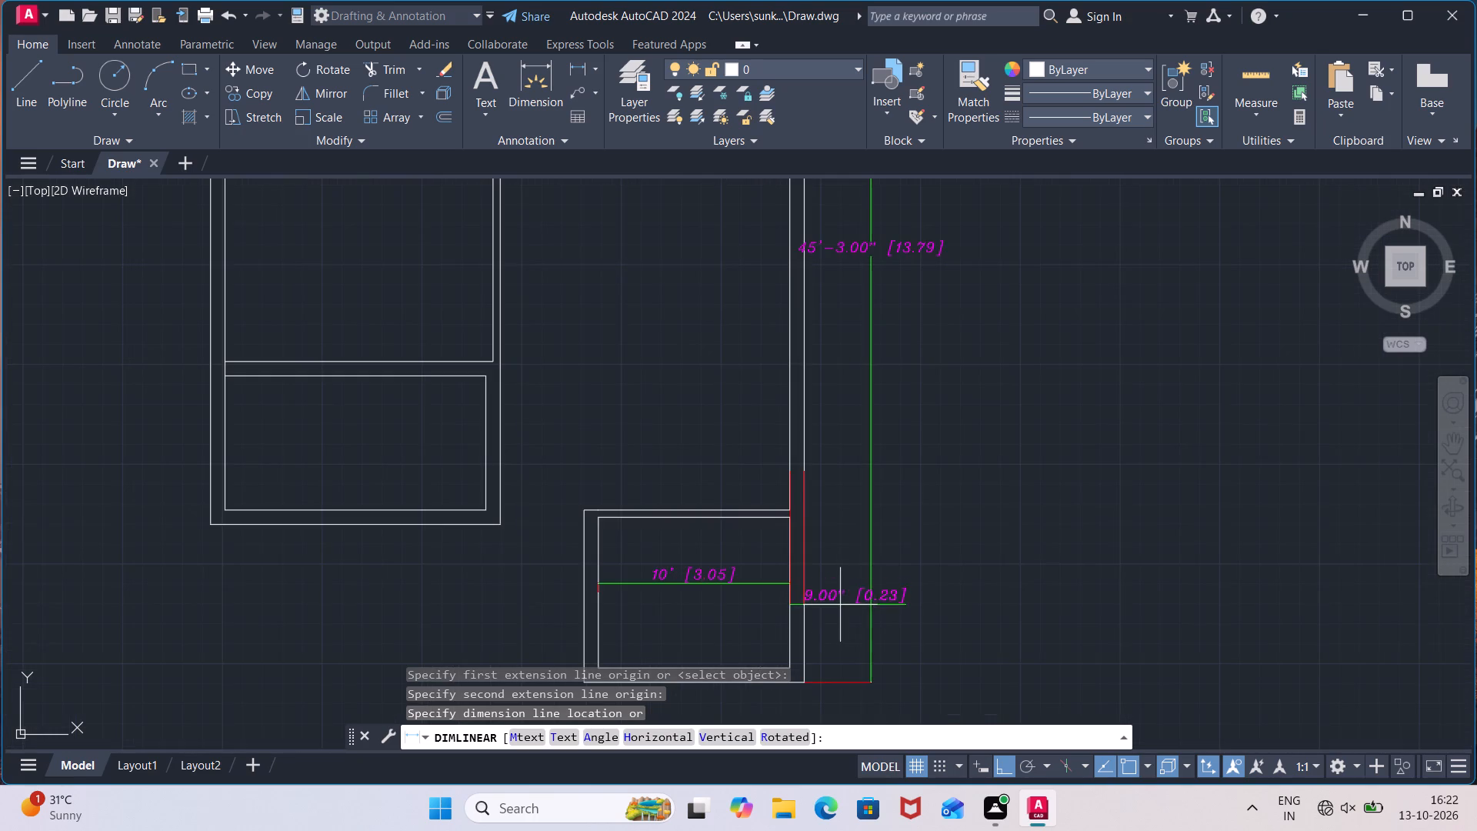
pyautogui.moveTo(840, 606); pyautogui.dragTo(818, 442, button='middle')
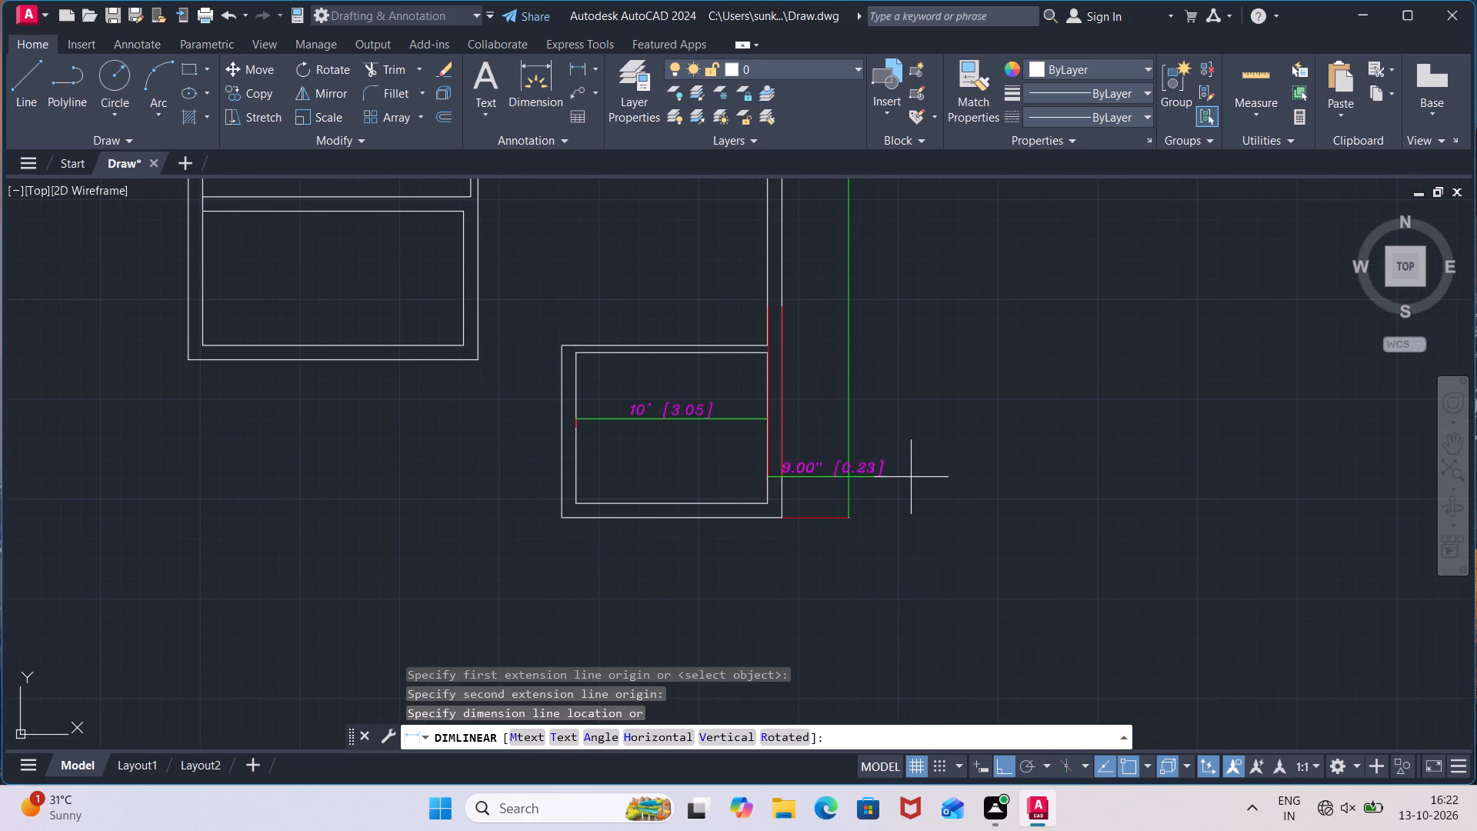
pyautogui.click(911, 477)
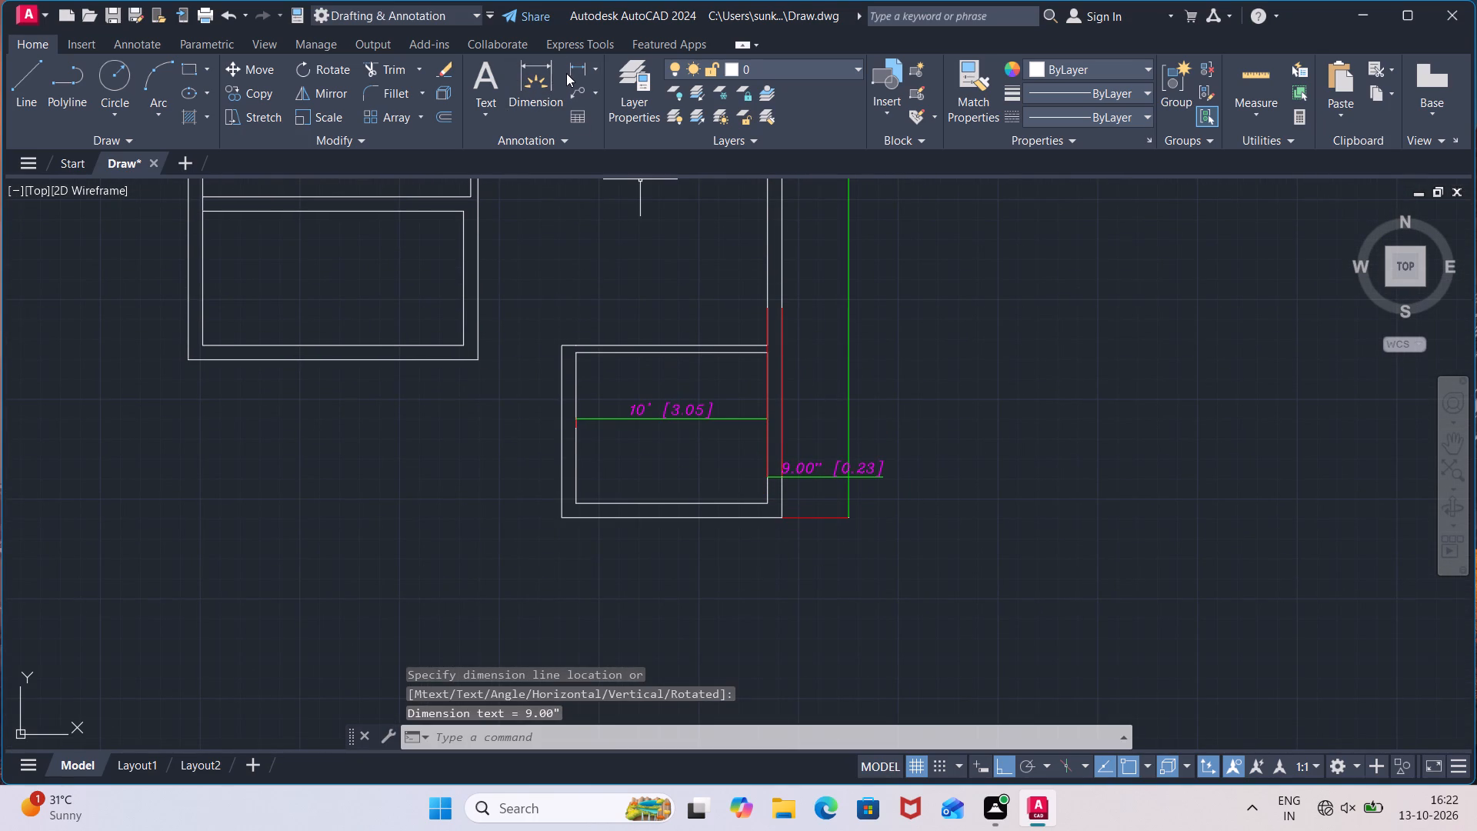
# Dimension the thickness of the small bottom room's upper partition wall, placing it just outside the right wall.
pyautogui.click(582, 66)
pyautogui.click(688, 352)
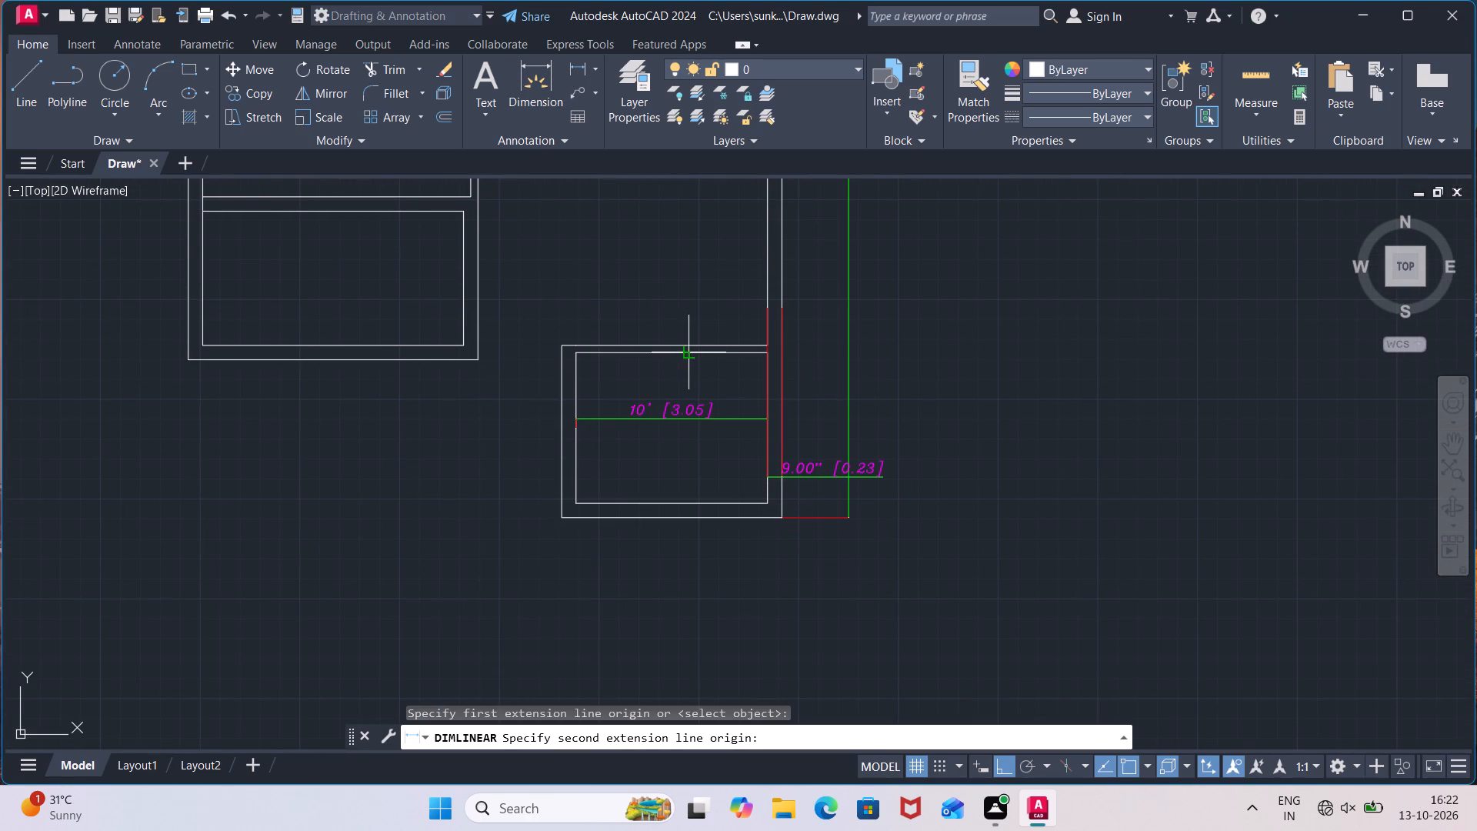
pyautogui.click(687, 340)
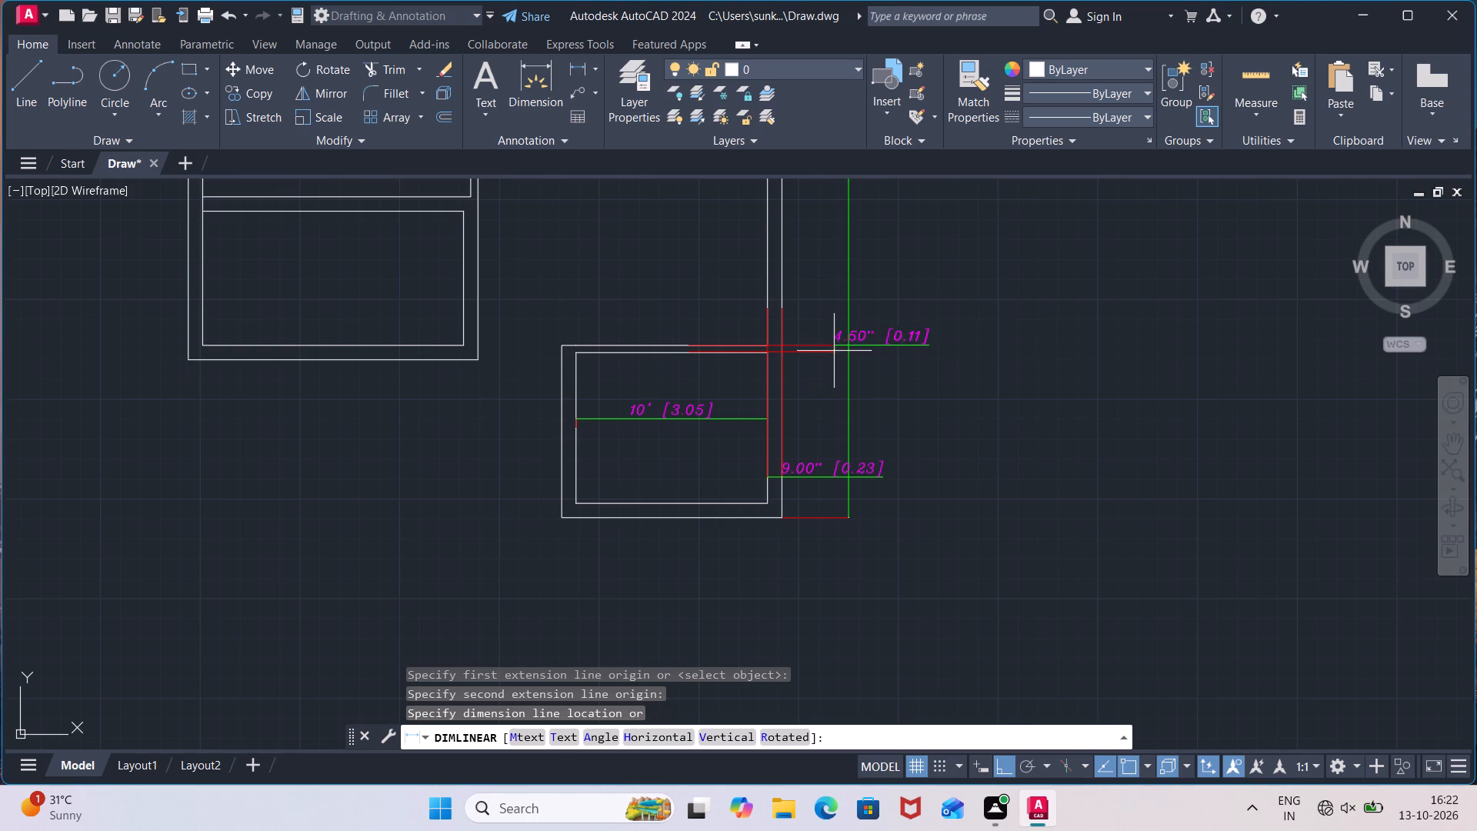
pyautogui.click(796, 350)
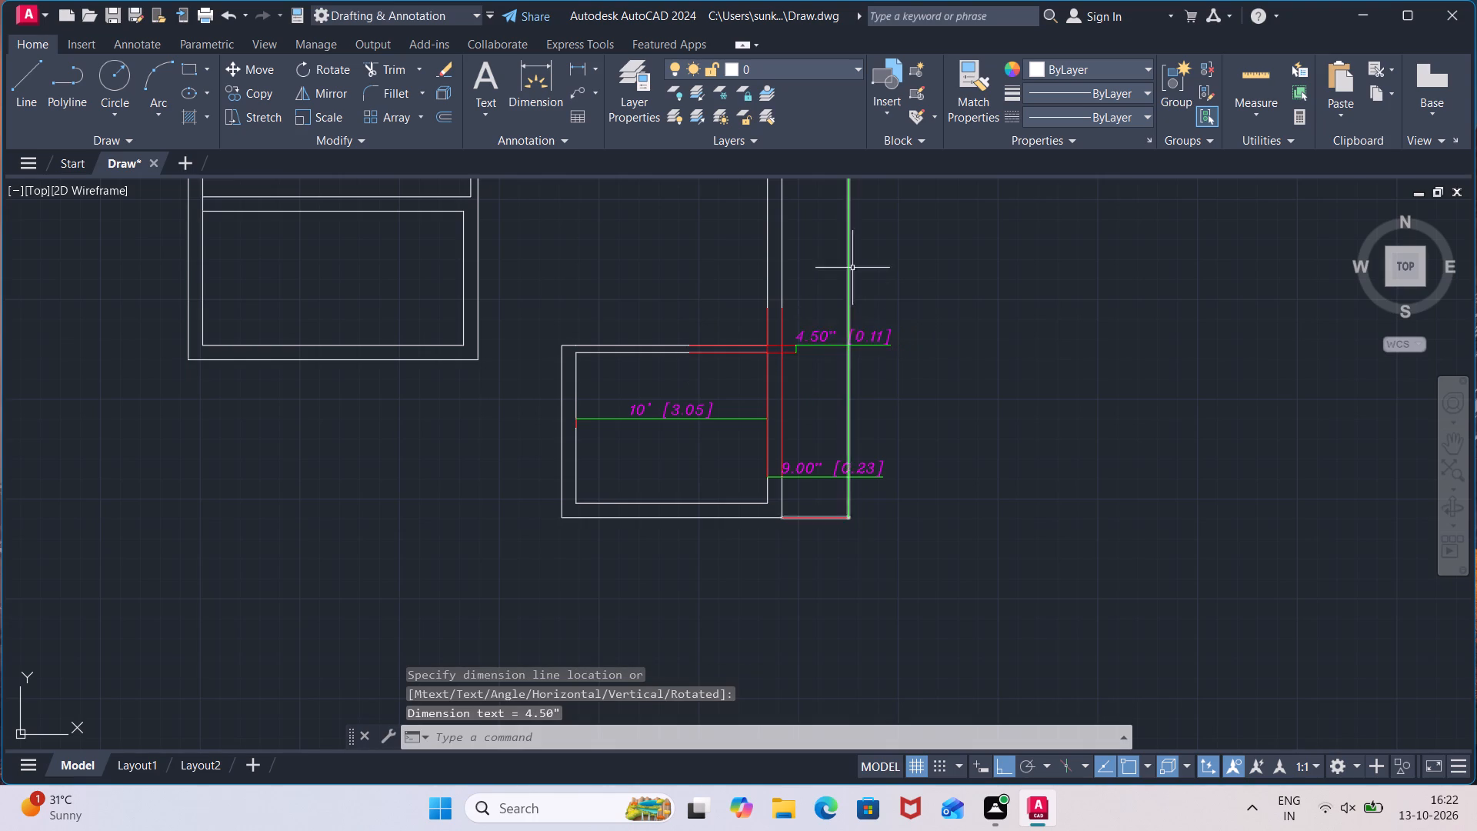
# Dimension the building's overall width between the top outer corners, placing the dimension line above the top wall.
pyautogui.scroll(-1, 852, 254)
pyautogui.moveTo(839, 258); pyautogui.dragTo(845, 479, button='middle')
pyautogui.moveTo(842, 432); pyautogui.dragTo(840, 485, button='middle')
pyautogui.moveTo(836, 365); pyautogui.dragTo(828, 418, button='middle')
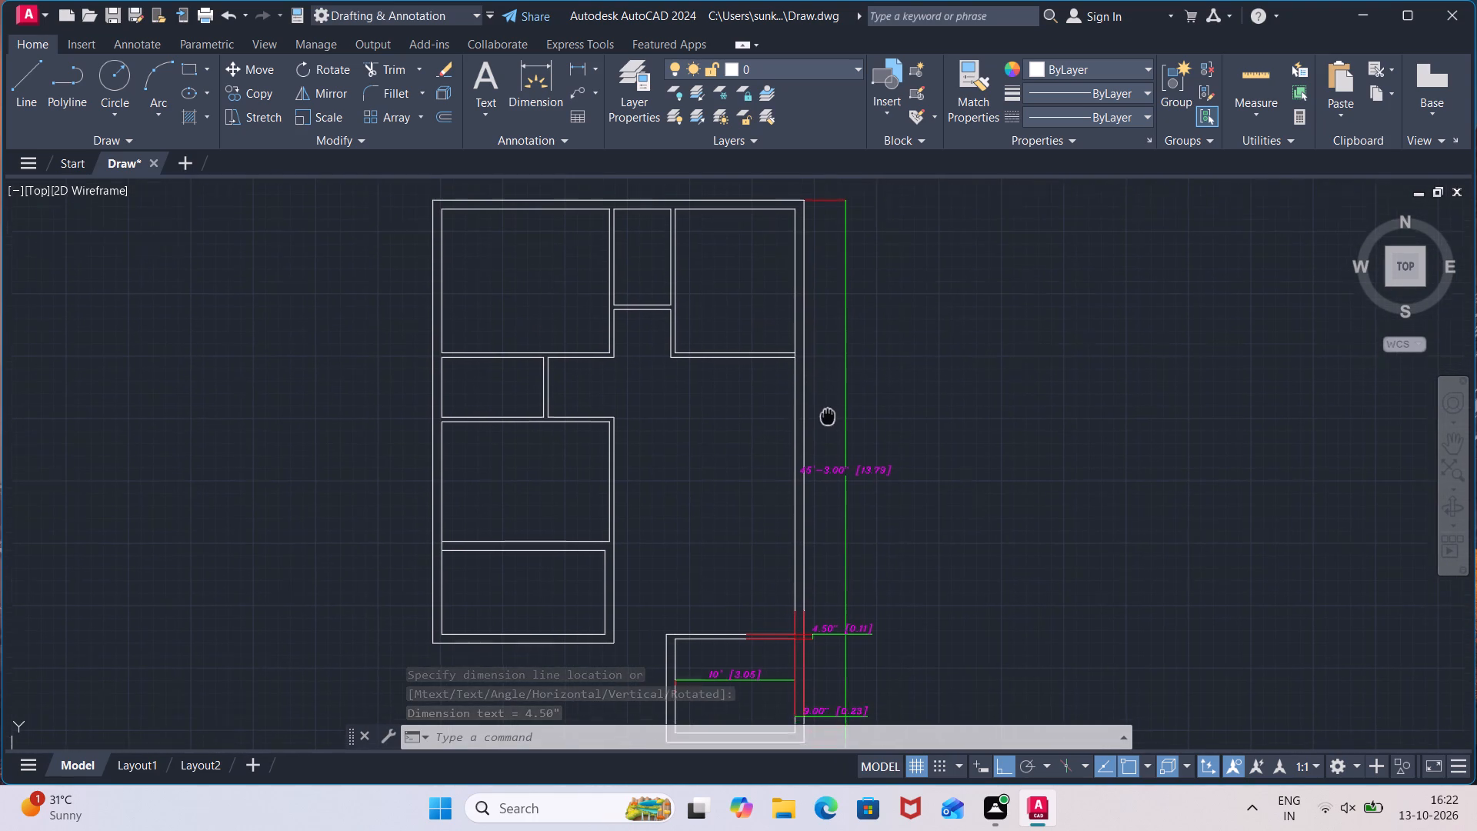
pyautogui.moveTo(828, 418); pyautogui.dragTo(828, 423, button='middle')
pyautogui.moveTo(687, 199); pyautogui.dragTo(687, 203, button='middle')
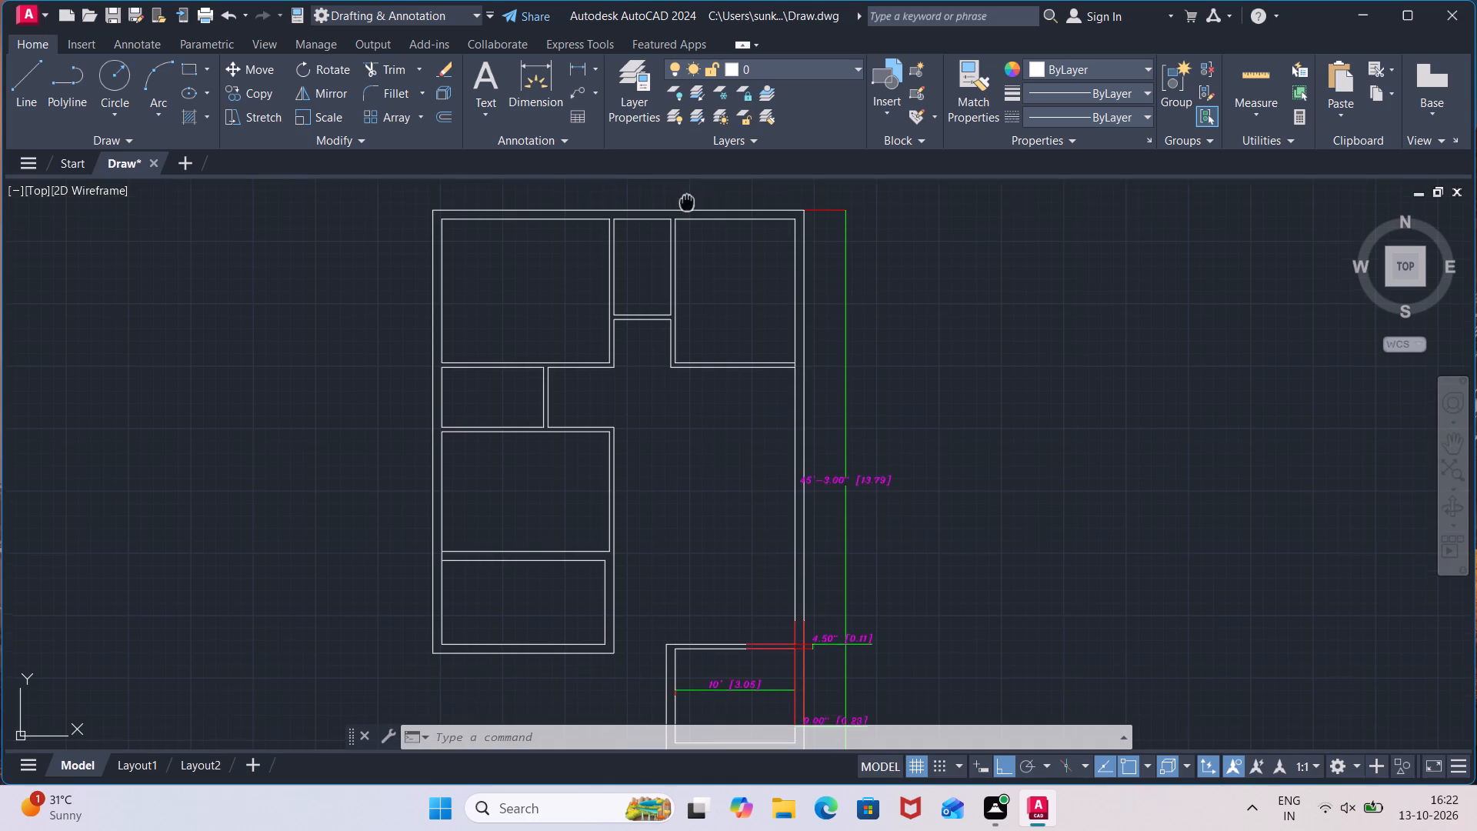
pyautogui.moveTo(687, 203); pyautogui.dragTo(707, 381, button='middle')
pyautogui.click(579, 65)
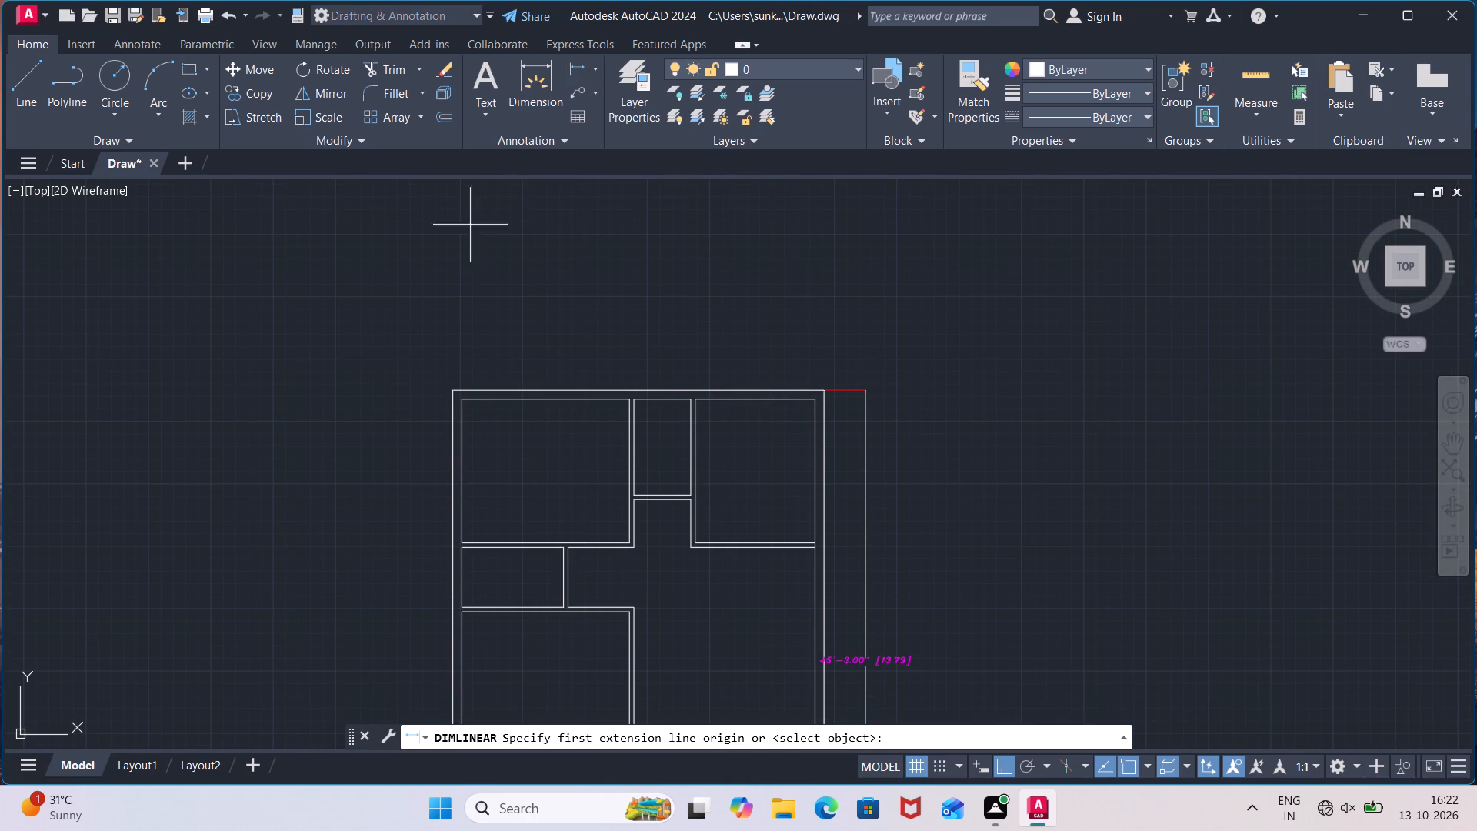
pyautogui.click(453, 390)
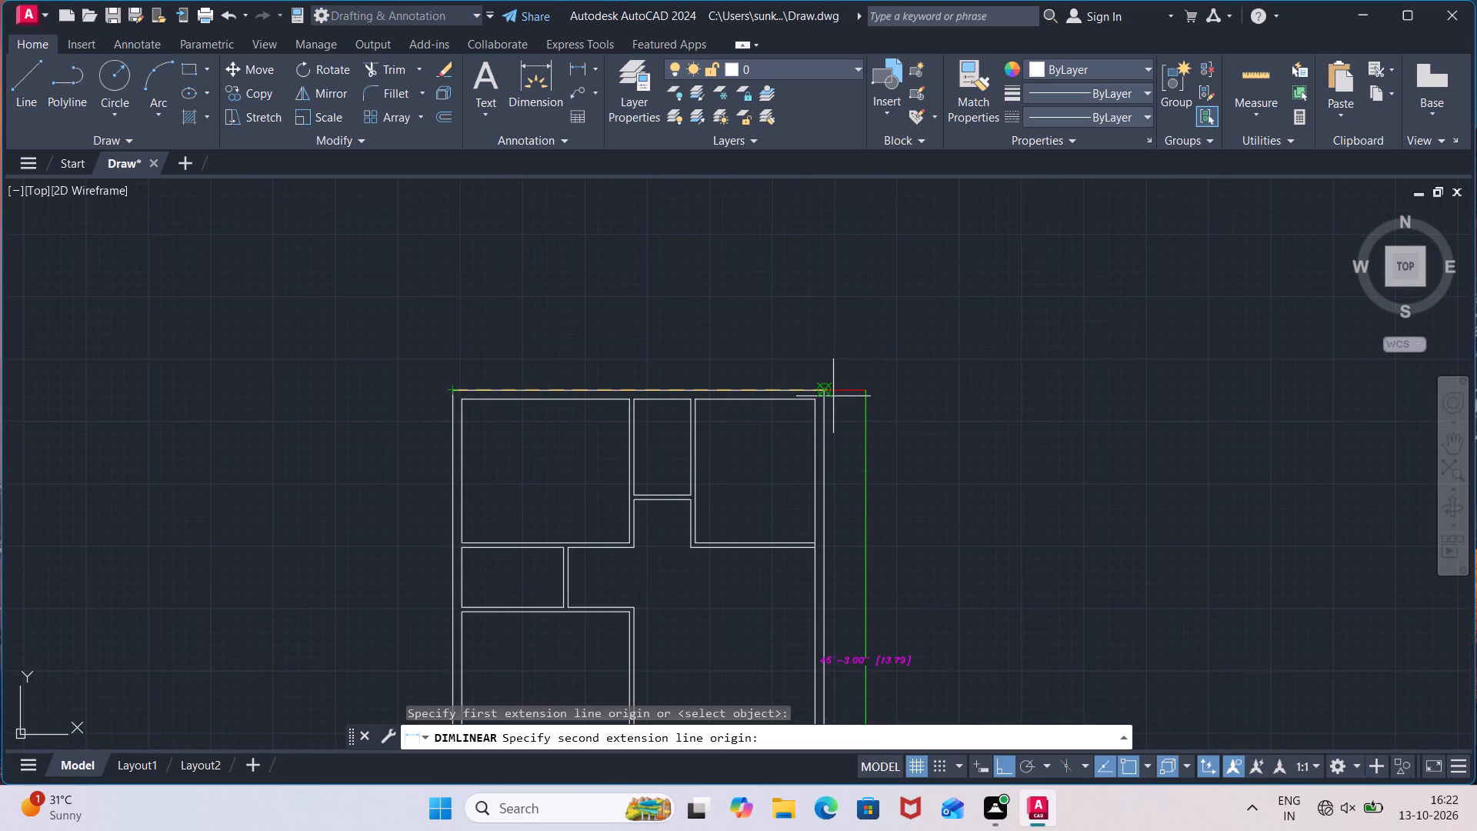
pyautogui.click(833, 396)
pyautogui.click(827, 360)
# Add a vertical linear dimension for the left main wall's full outer height, placing the dimension line outside the wall.
pyautogui.scroll(-1, 907, 432)
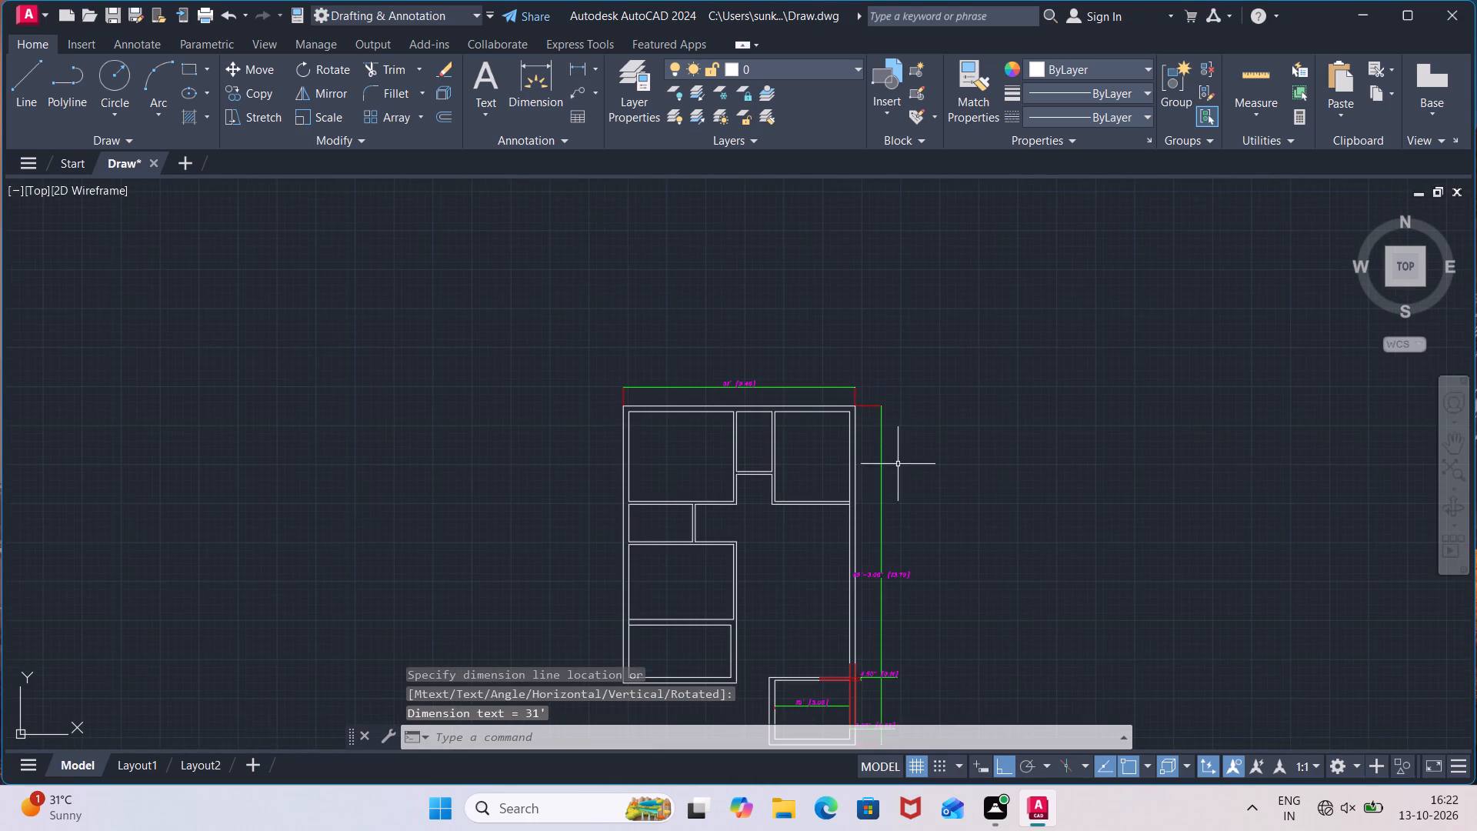
pyautogui.moveTo(889, 503); pyautogui.dragTo(971, 368, button='middle')
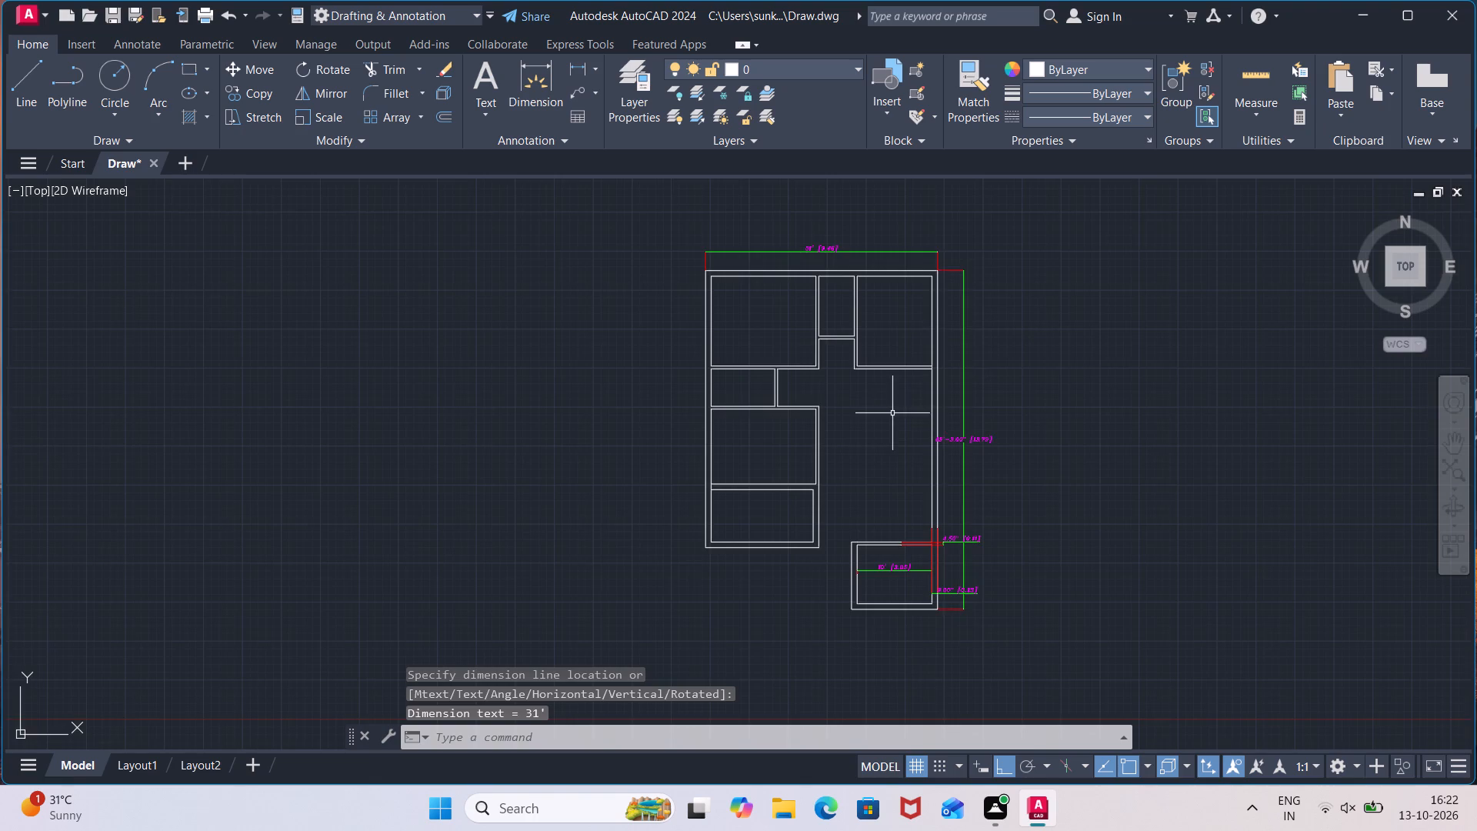
pyautogui.scroll(1, 892, 413)
pyautogui.moveTo(892, 412); pyautogui.dragTo(892, 457, button='middle')
pyautogui.scroll(-1, 865, 472)
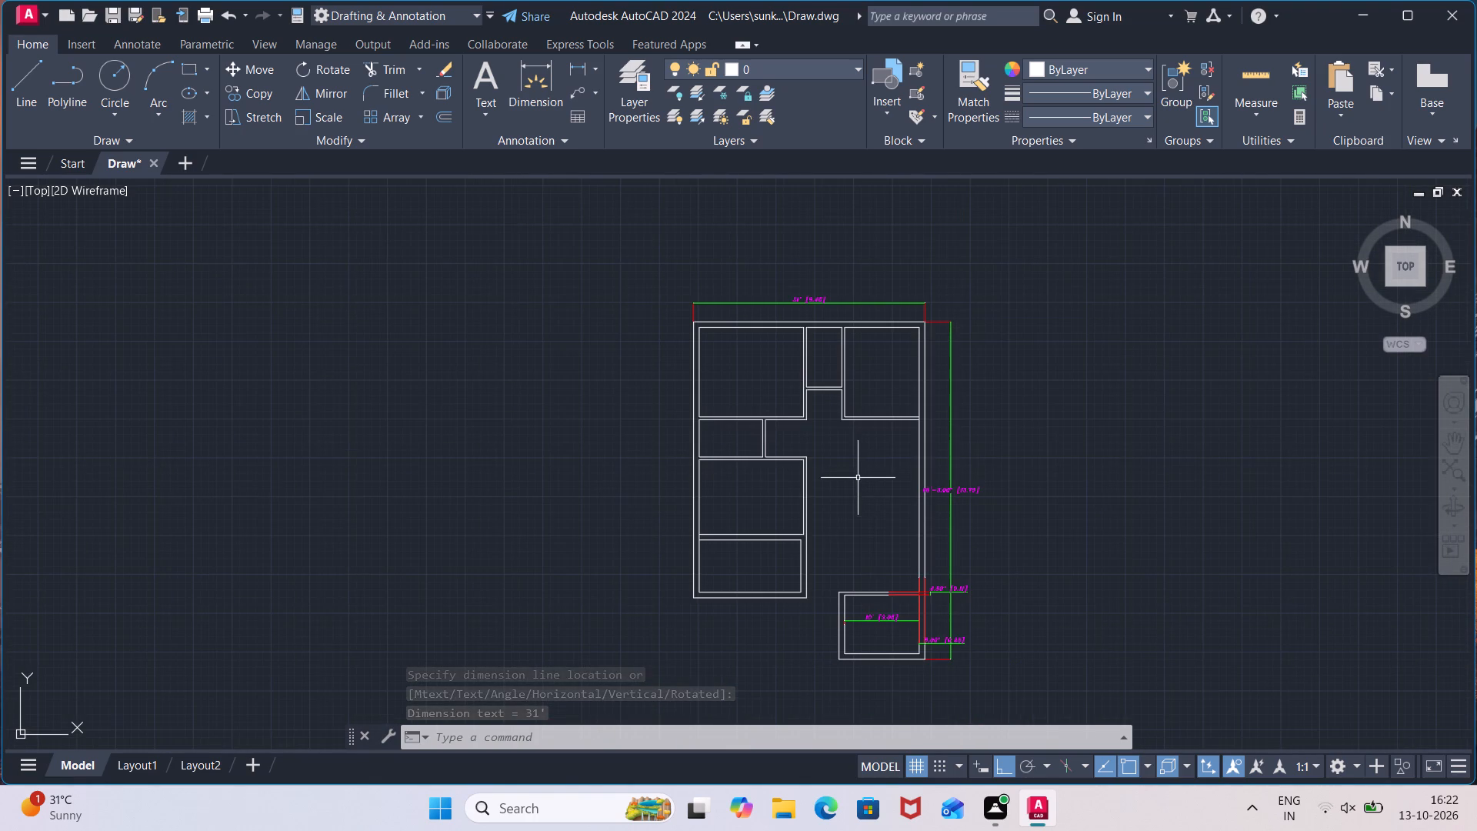
pyautogui.moveTo(848, 482); pyautogui.dragTo(830, 422, button='middle')
pyautogui.scroll(1, 830, 422)
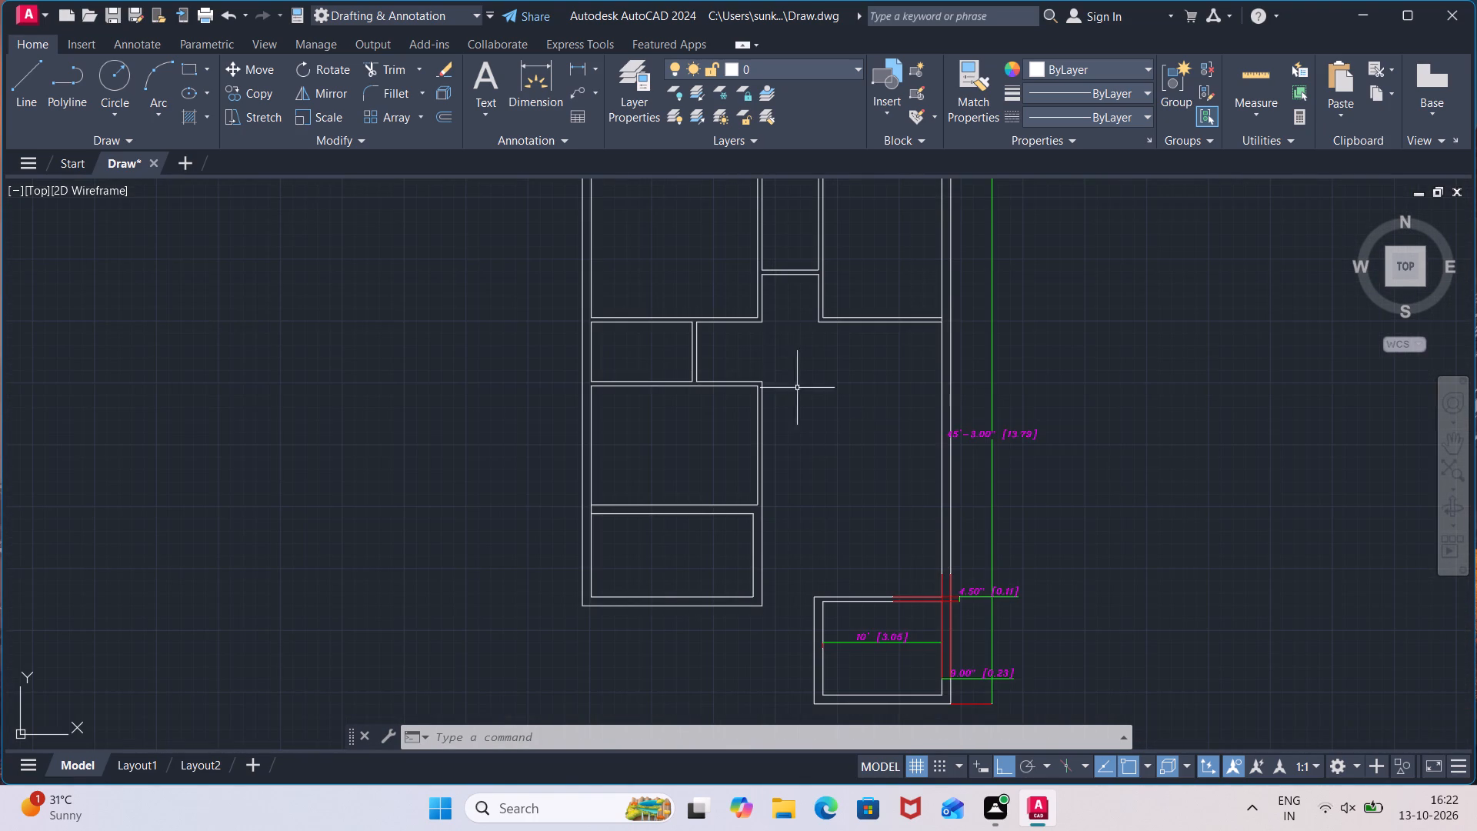
pyautogui.click(574, 68)
pyautogui.moveTo(624, 242); pyautogui.dragTo(770, 477, button='middle')
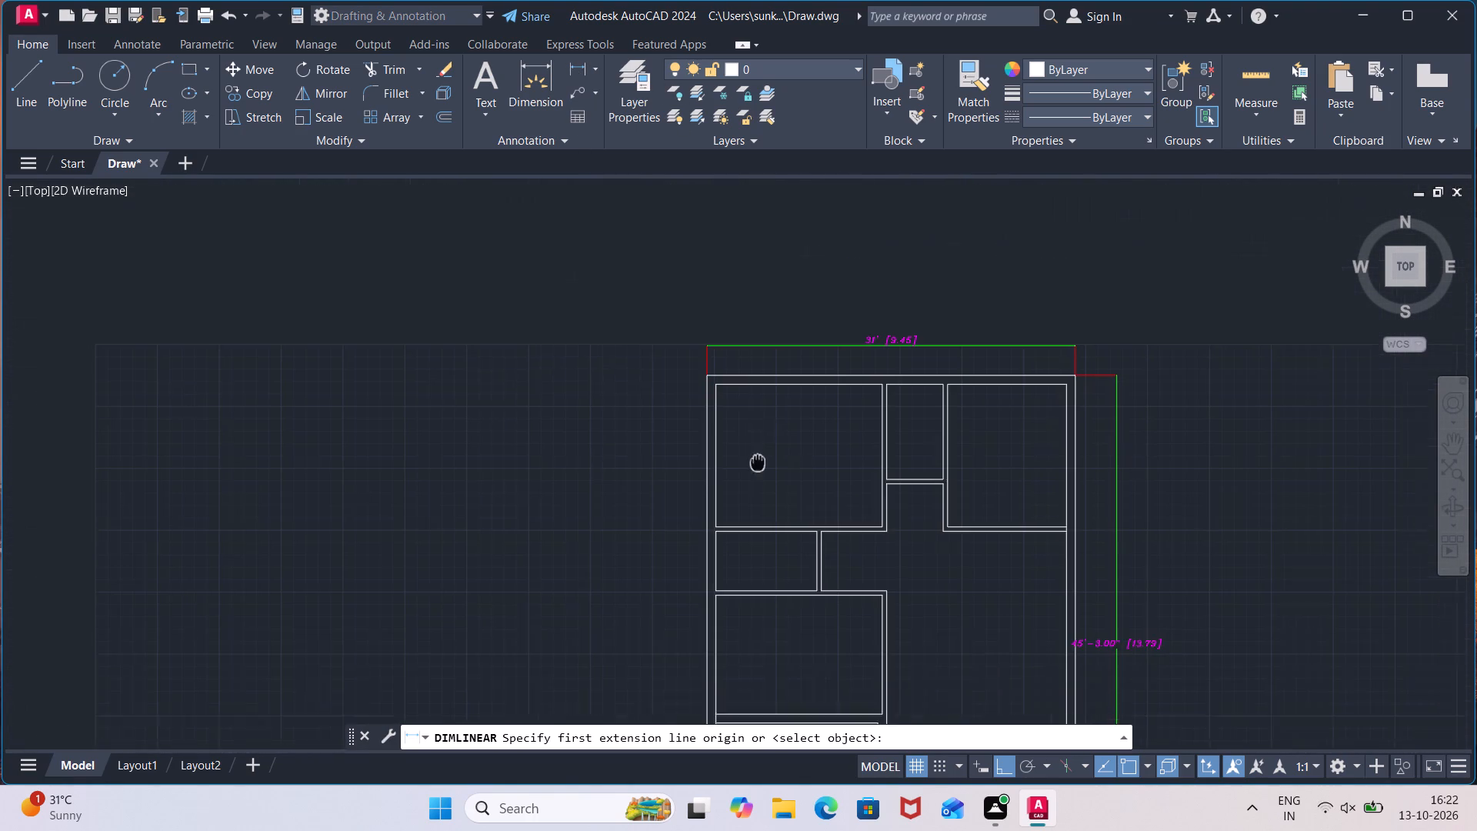
pyautogui.moveTo(770, 477); pyautogui.dragTo(776, 484, button='middle')
pyautogui.click(733, 406)
pyautogui.scroll(-1, 735, 496)
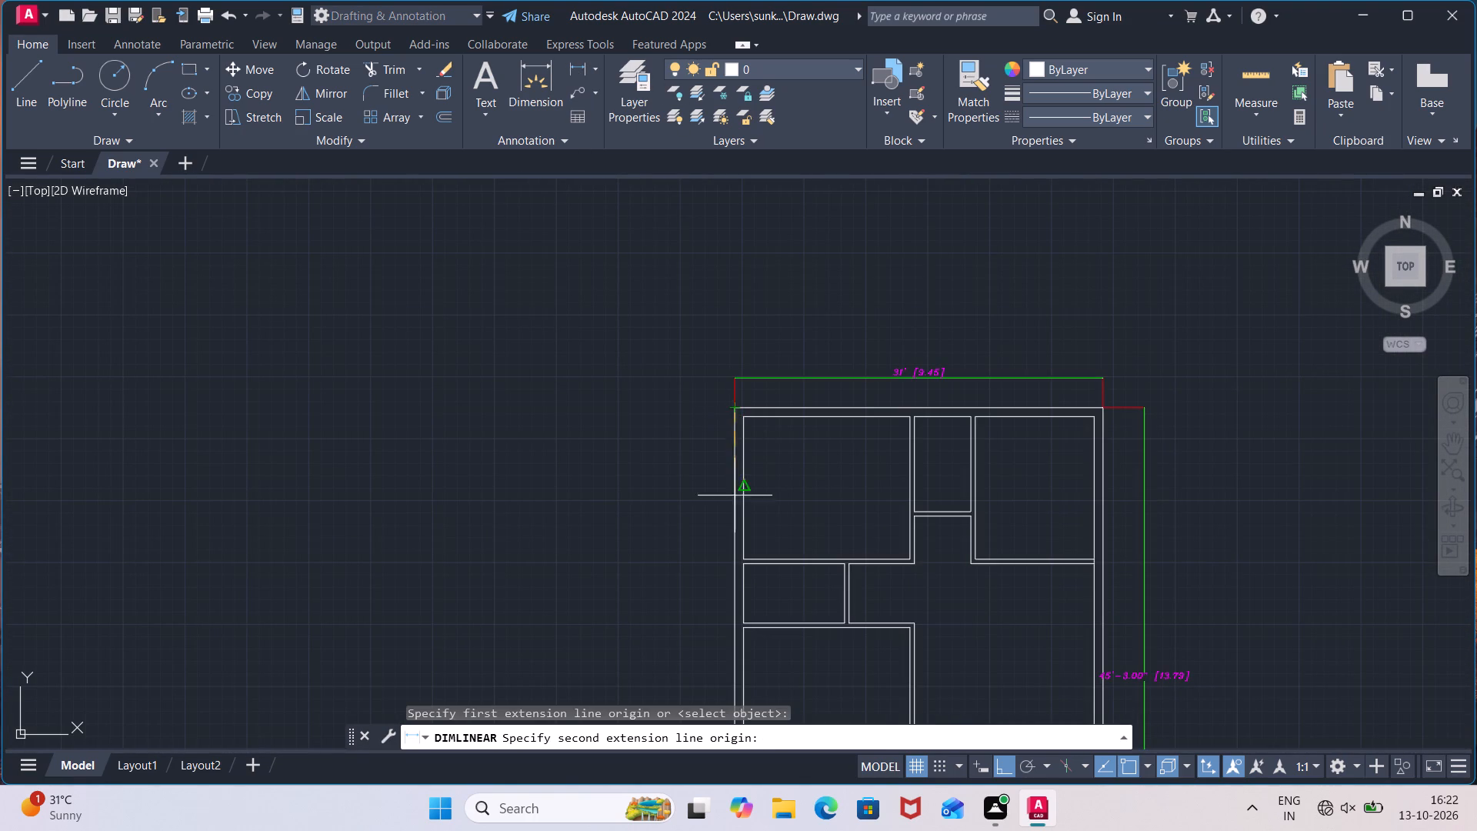
pyautogui.moveTo(735, 496); pyautogui.dragTo(735, 276, button='middle')
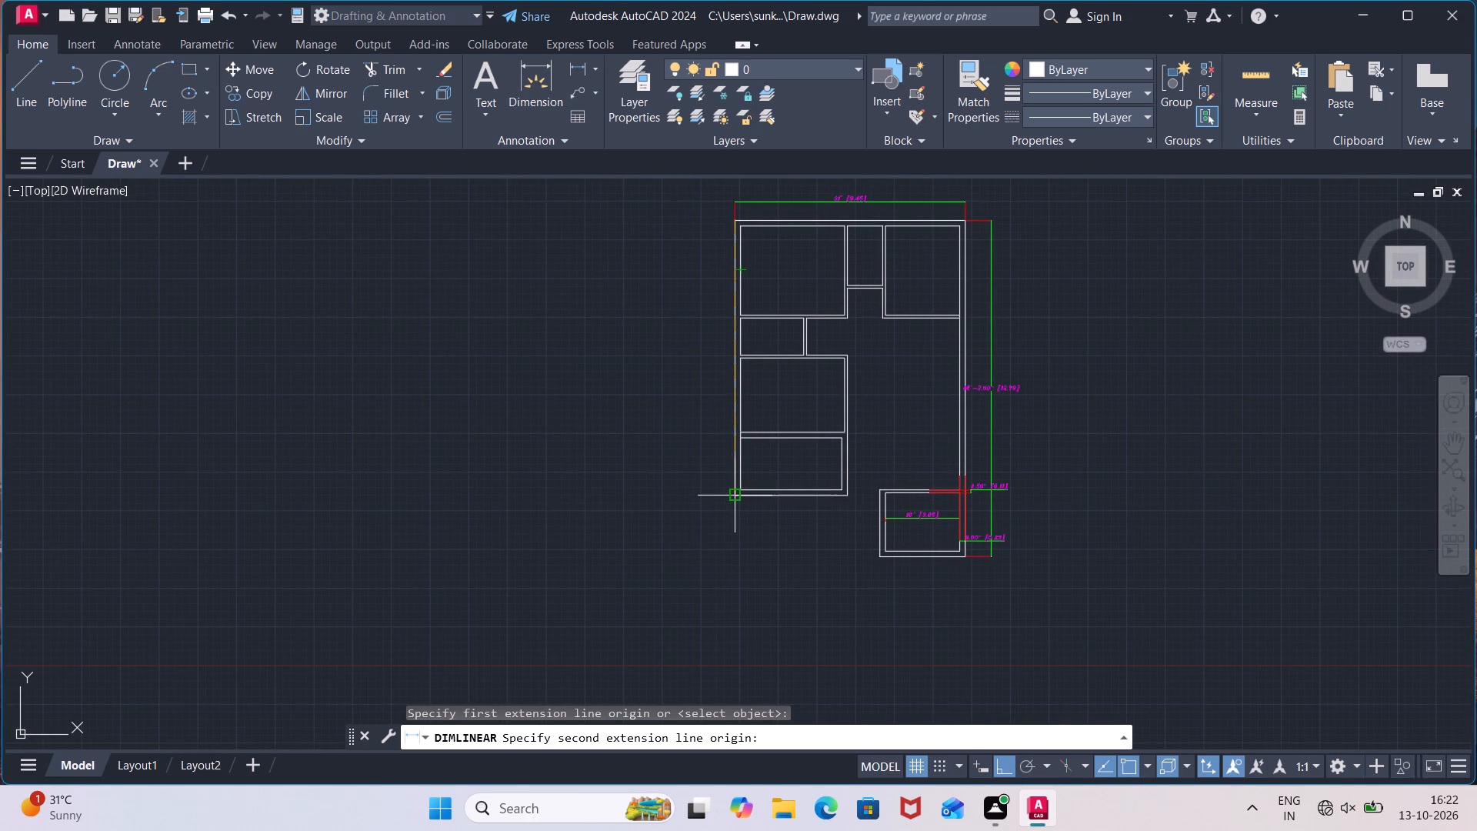
pyautogui.click(732, 497)
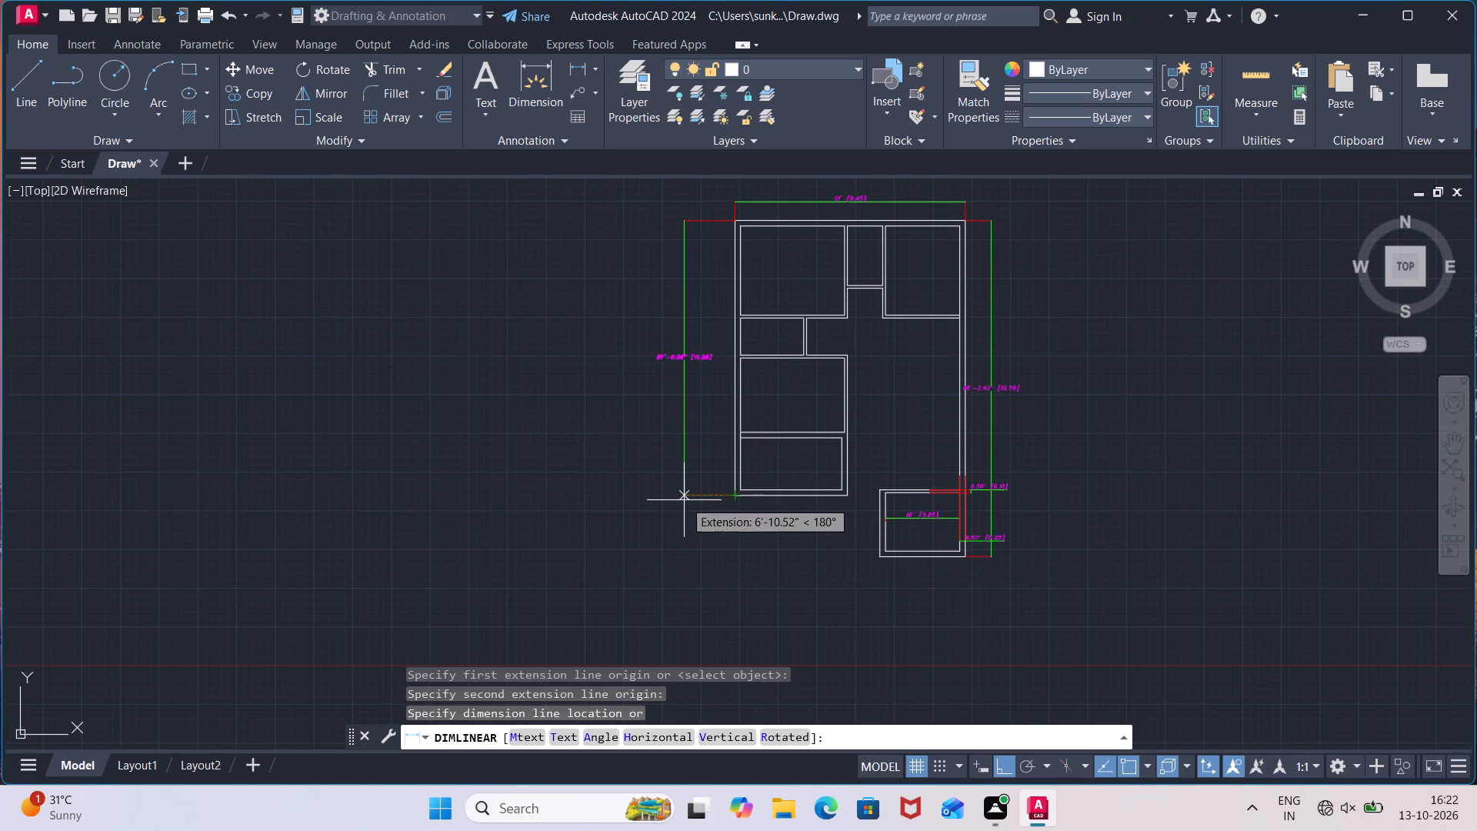
pyautogui.click(687, 498)
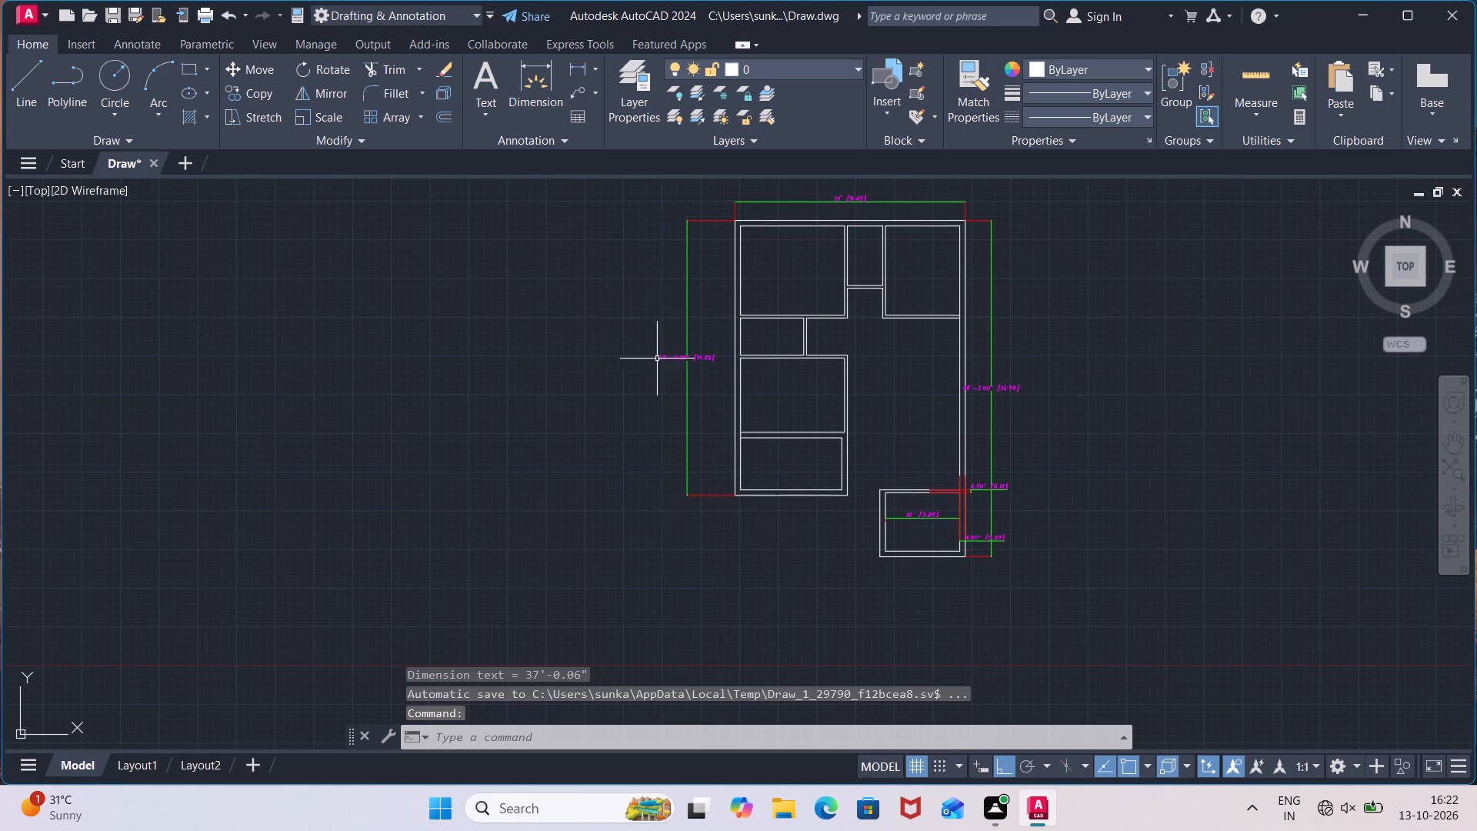
# Examine the overall height dimensions on both sides of the plan and the dimensions around the small bottom room.
pyautogui.scroll(4, 695, 387)
pyautogui.scroll(-3, 695, 387)
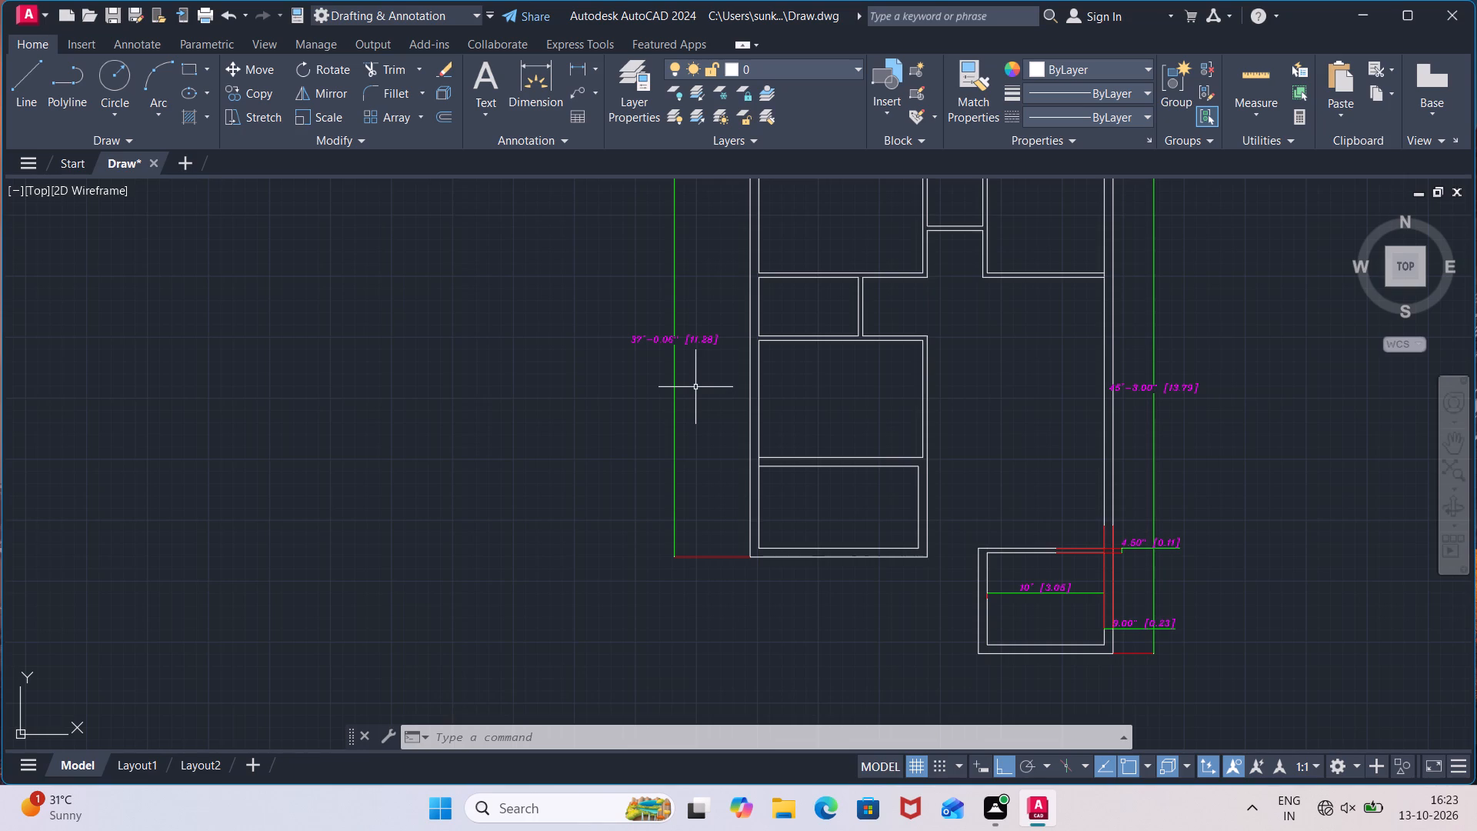
pyautogui.scroll(-2, 712, 398)
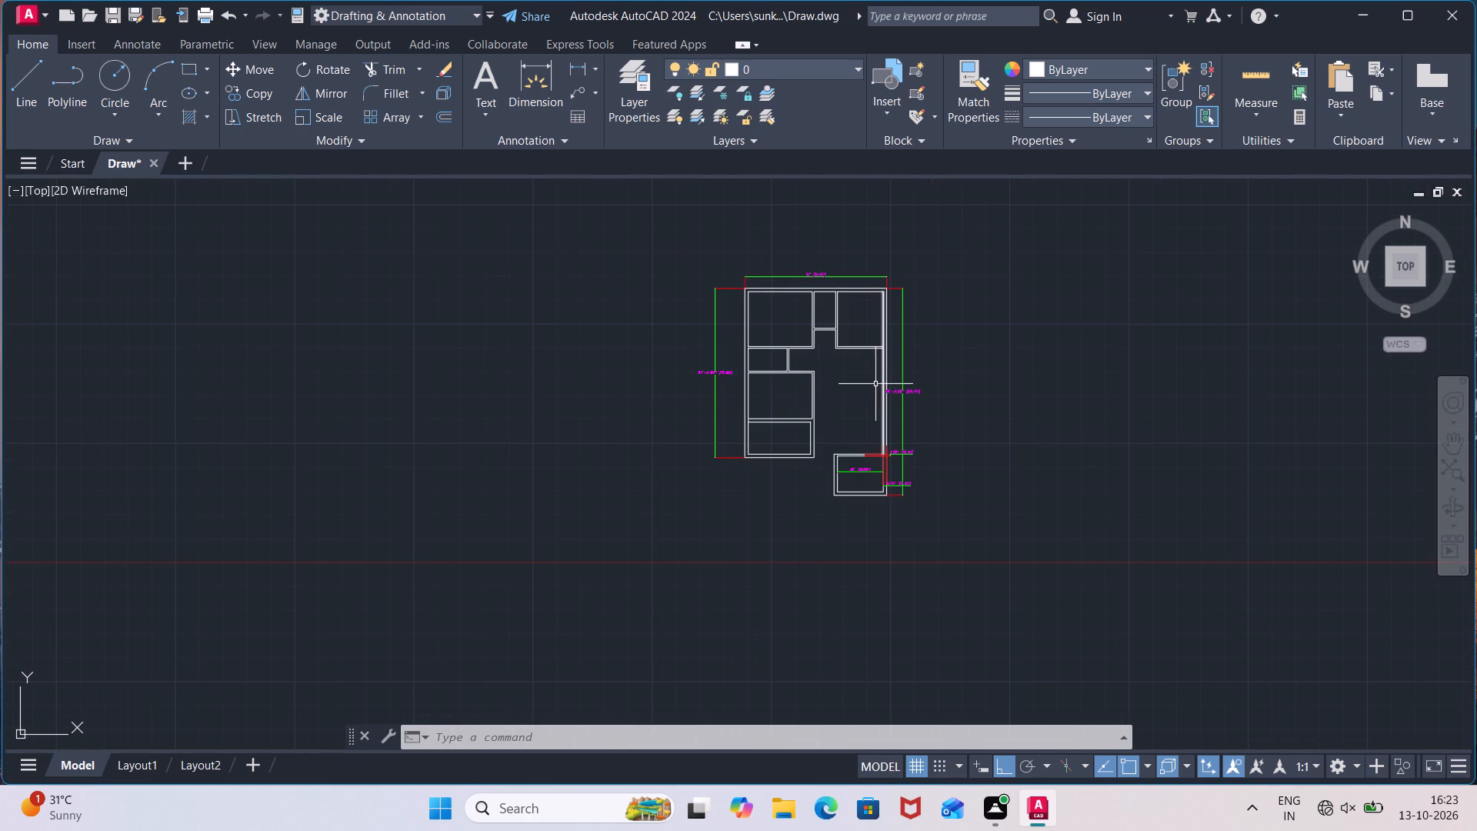
pyautogui.scroll(5, 872, 386)
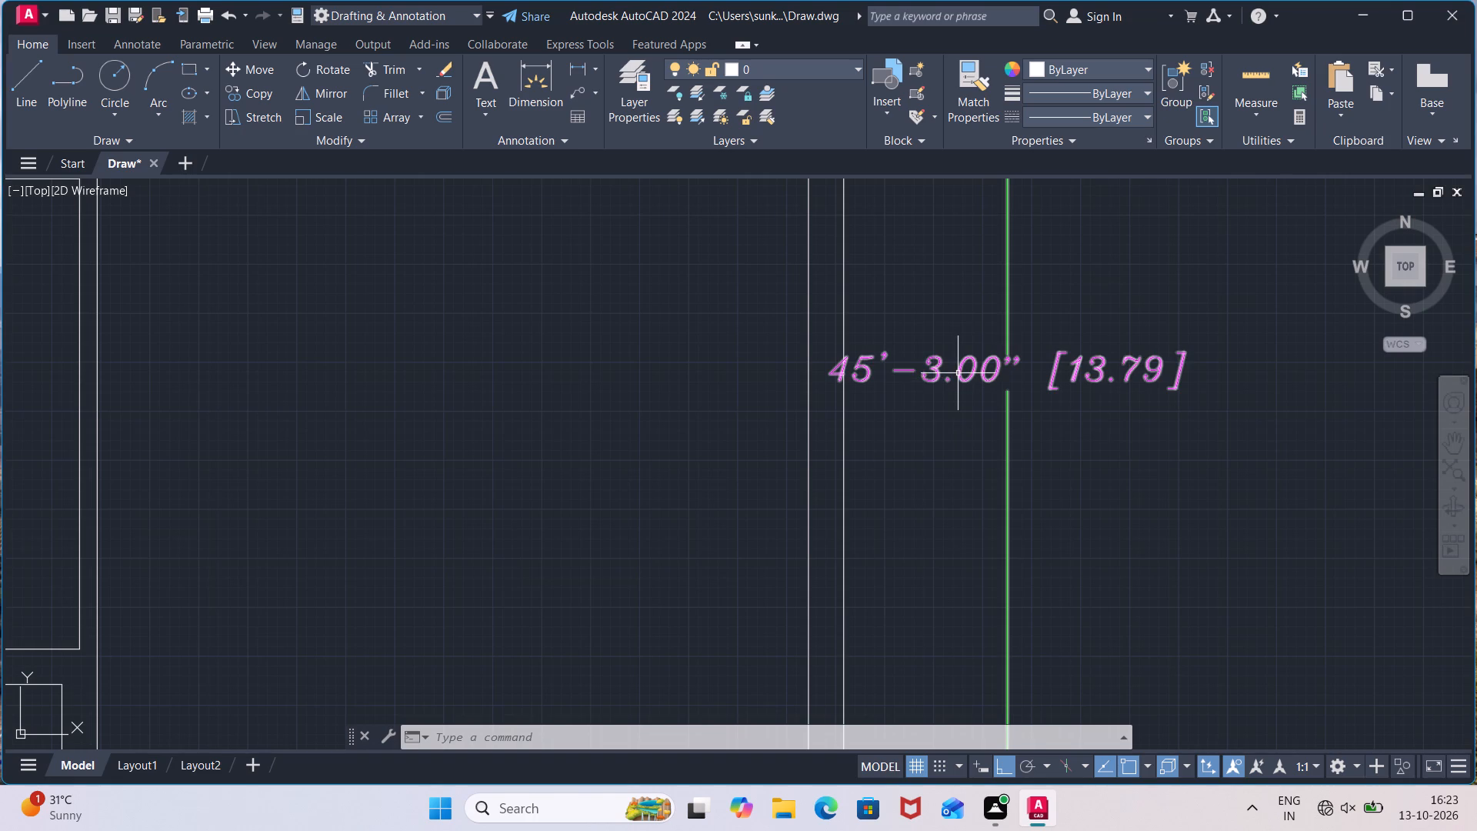
pyautogui.scroll(-3, 1093, 506)
pyautogui.moveTo(950, 558); pyautogui.dragTo(947, 512, button='middle')
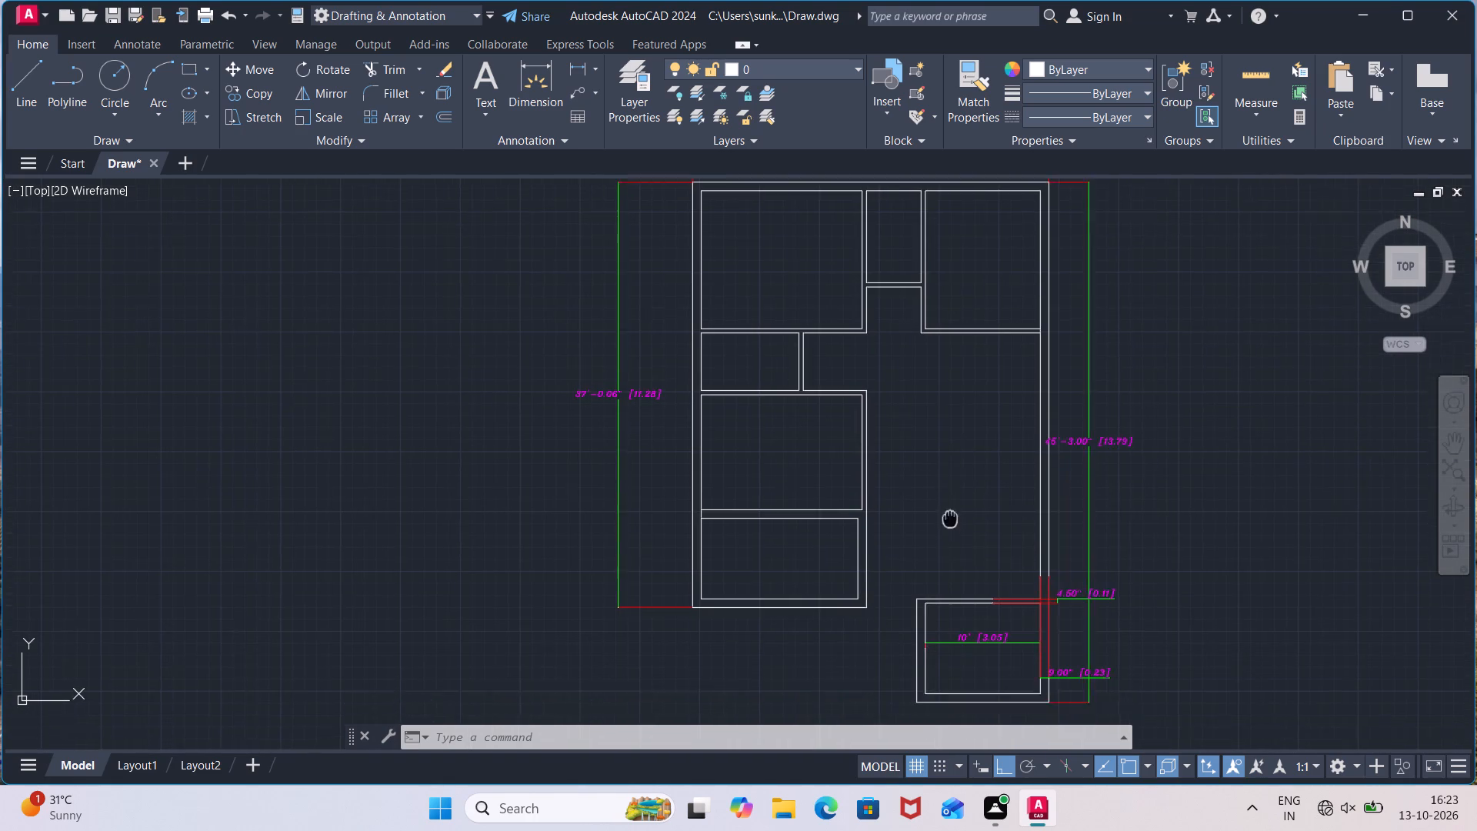
pyautogui.moveTo(947, 512); pyautogui.dragTo(934, 460, button='middle')
pyautogui.scroll(1, 892, 437)
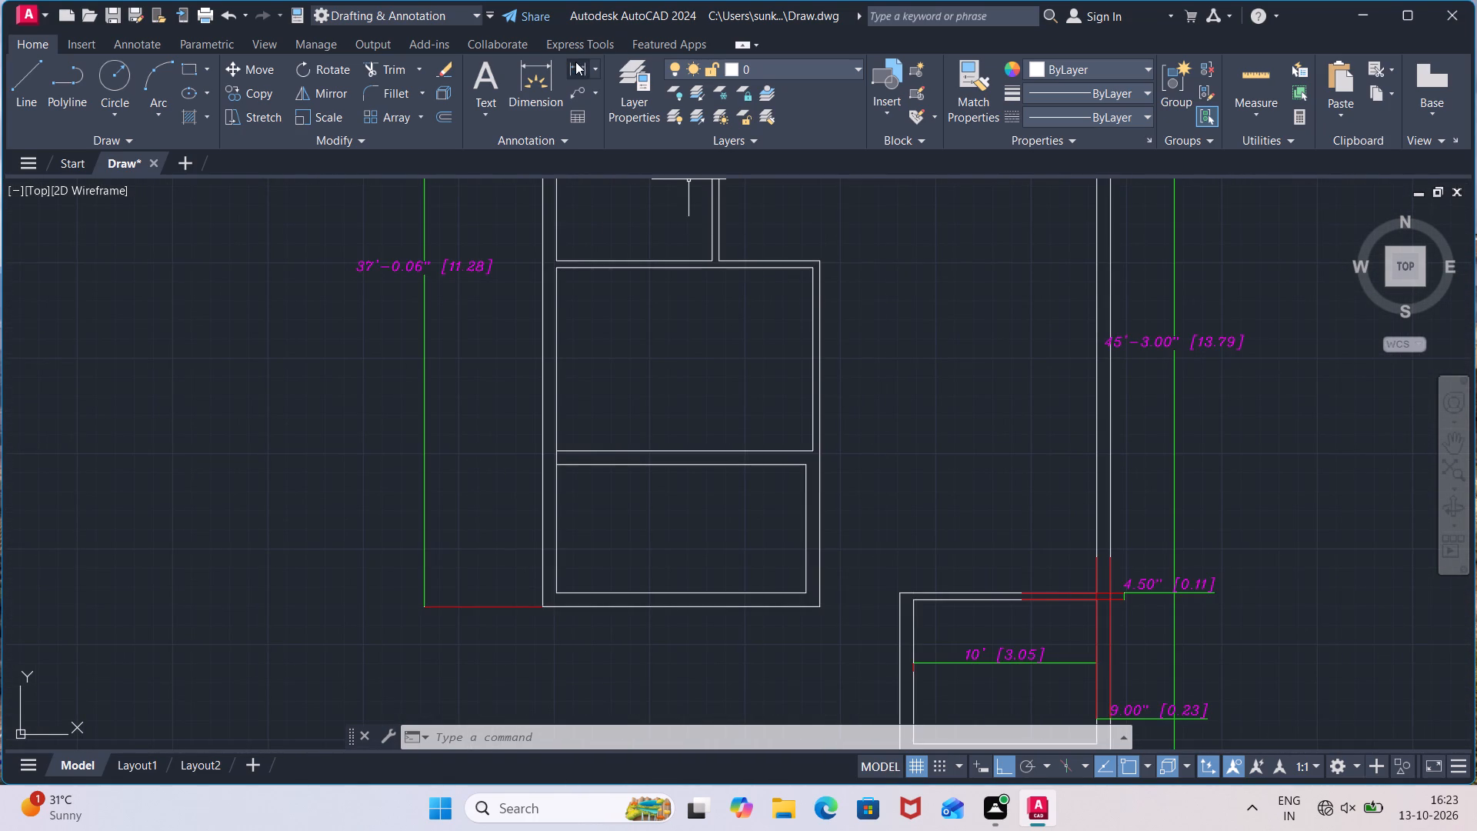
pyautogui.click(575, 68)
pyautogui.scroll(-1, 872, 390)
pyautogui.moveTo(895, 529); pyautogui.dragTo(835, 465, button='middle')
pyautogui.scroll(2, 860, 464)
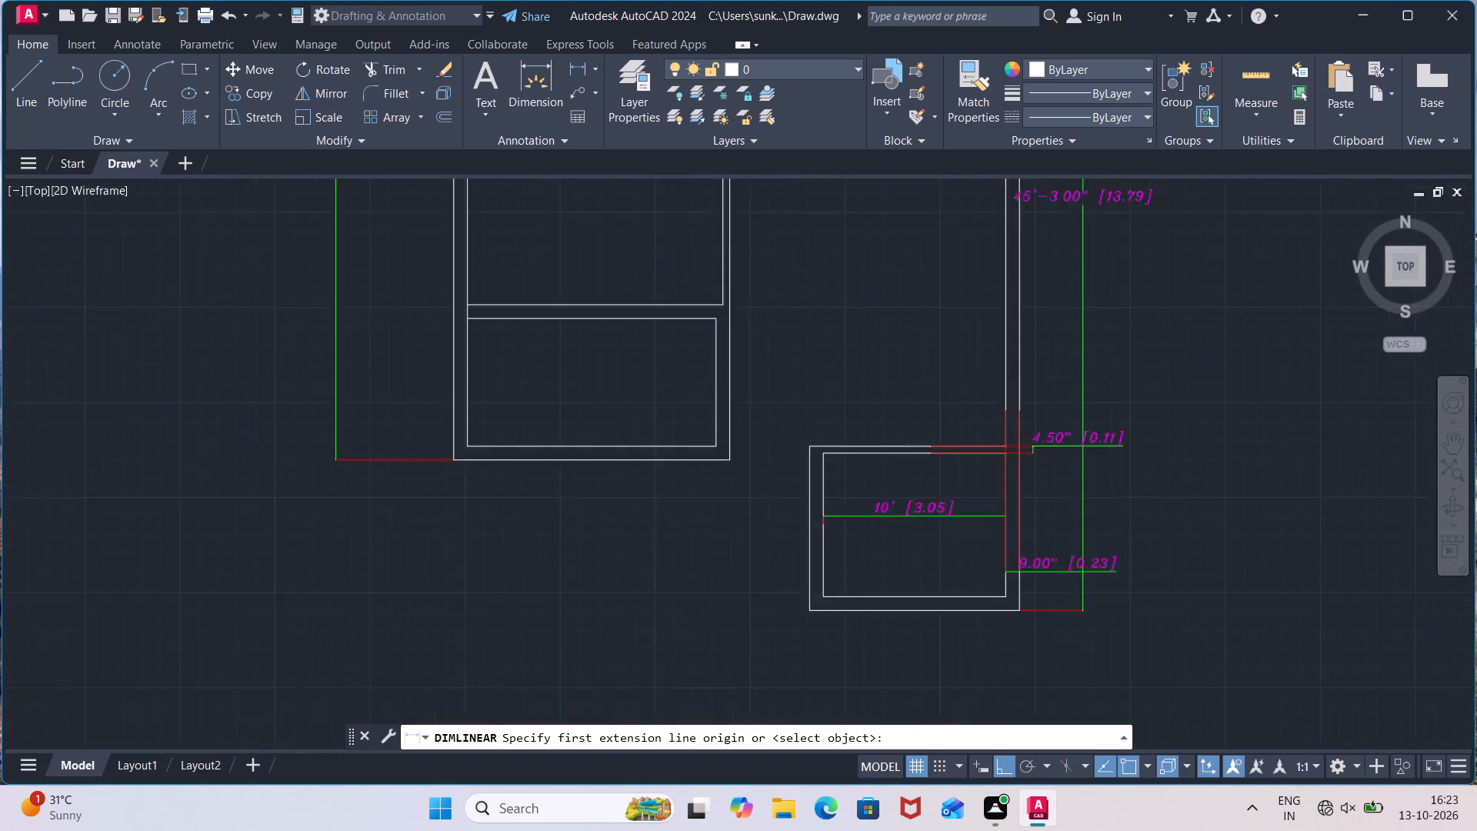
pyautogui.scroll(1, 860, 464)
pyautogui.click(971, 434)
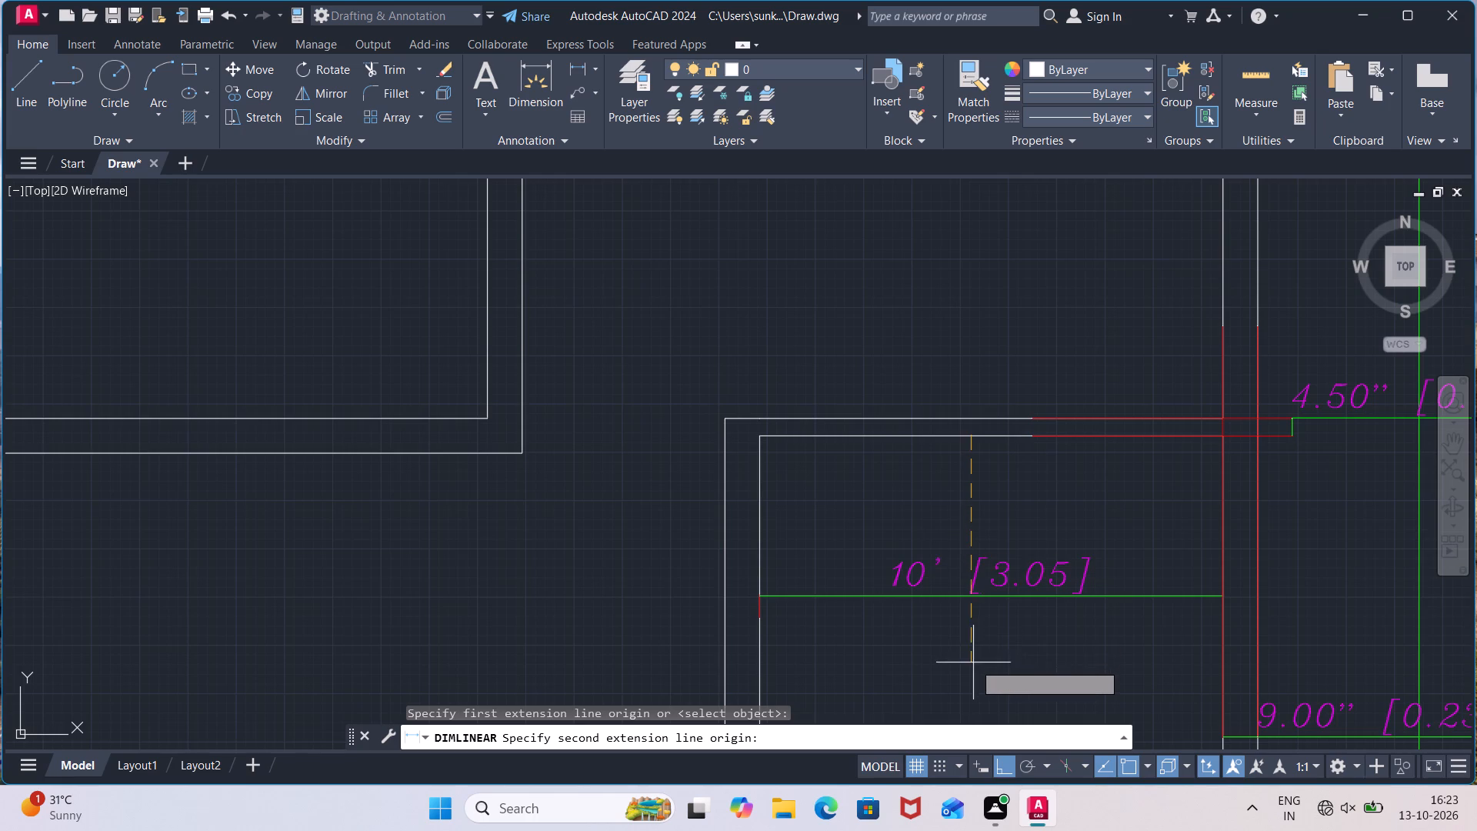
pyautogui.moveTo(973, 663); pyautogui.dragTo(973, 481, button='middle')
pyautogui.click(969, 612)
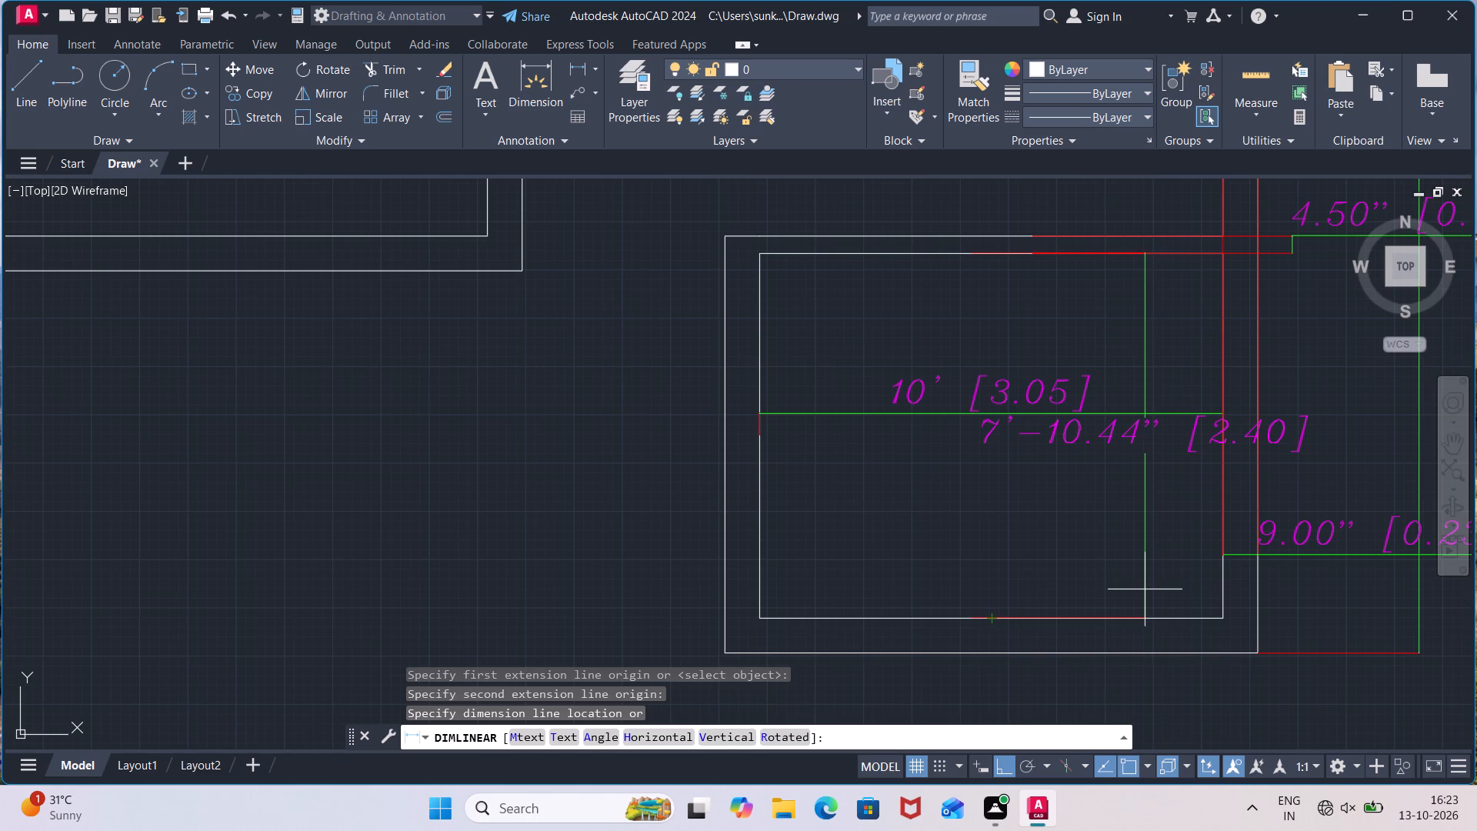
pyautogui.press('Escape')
# Draw a short vertical line across the thickness of the lower-left room's bottom wall, near the room's right inner corner.
pyautogui.scroll(-3, 763, 507)
pyautogui.moveTo(605, 479); pyautogui.dragTo(658, 539, button='middle')
pyautogui.scroll(3, 695, 459)
pyautogui.press('Escape')
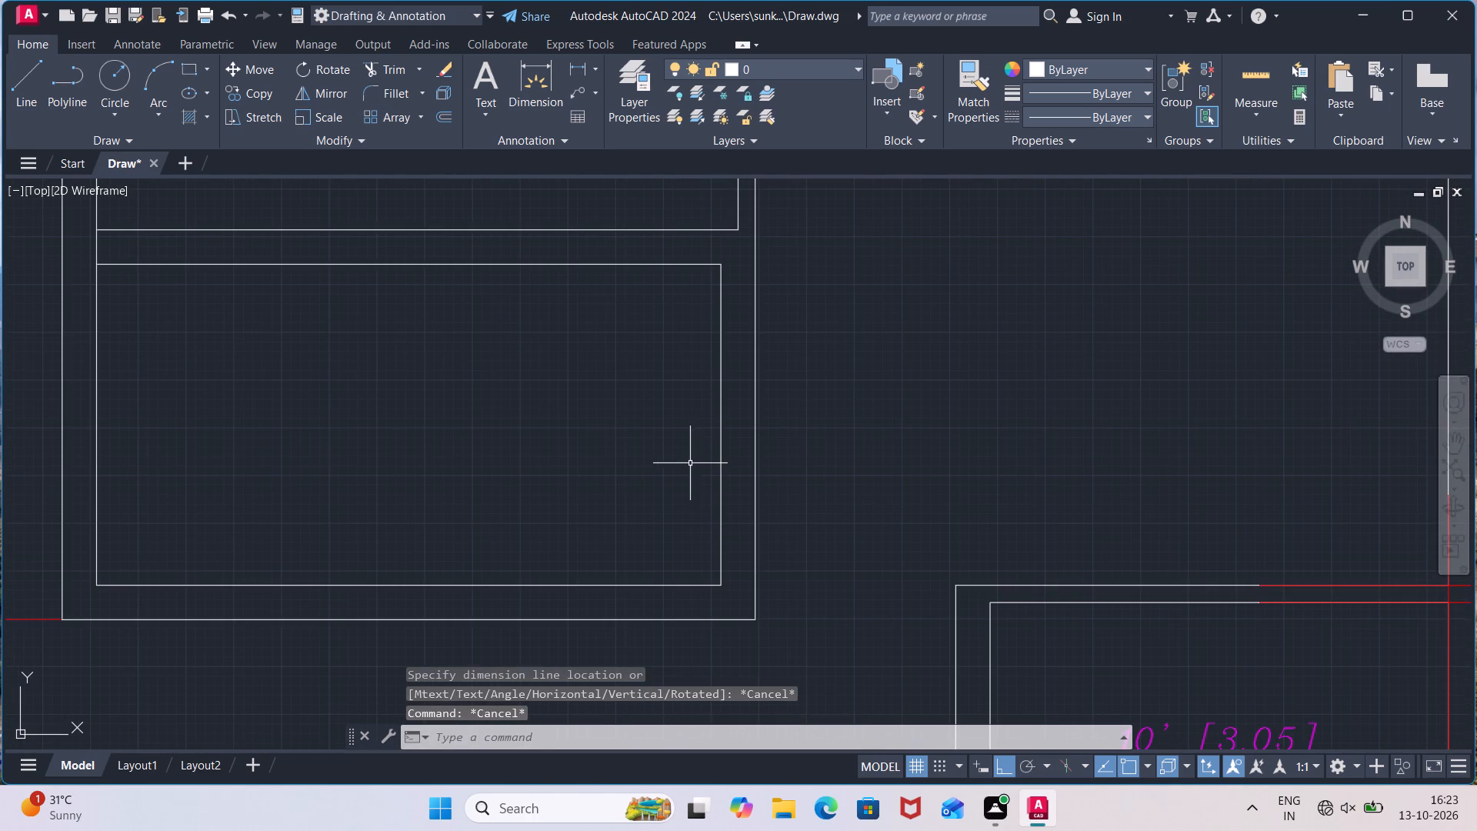
pyautogui.scroll(-1, 680, 507)
pyautogui.moveTo(649, 502); pyautogui.dragTo(836, 509, button='middle')
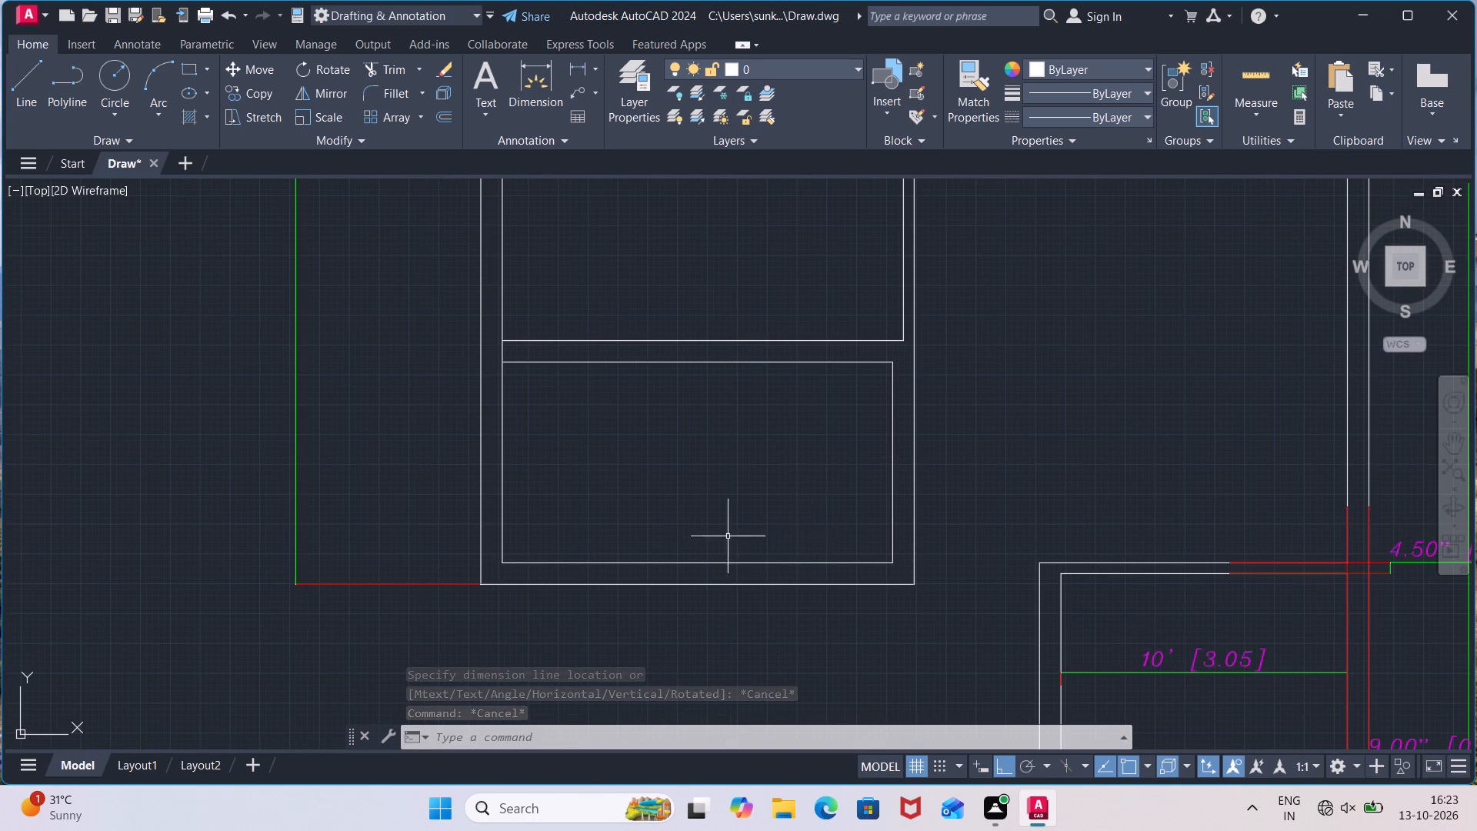
pyautogui.press('l')
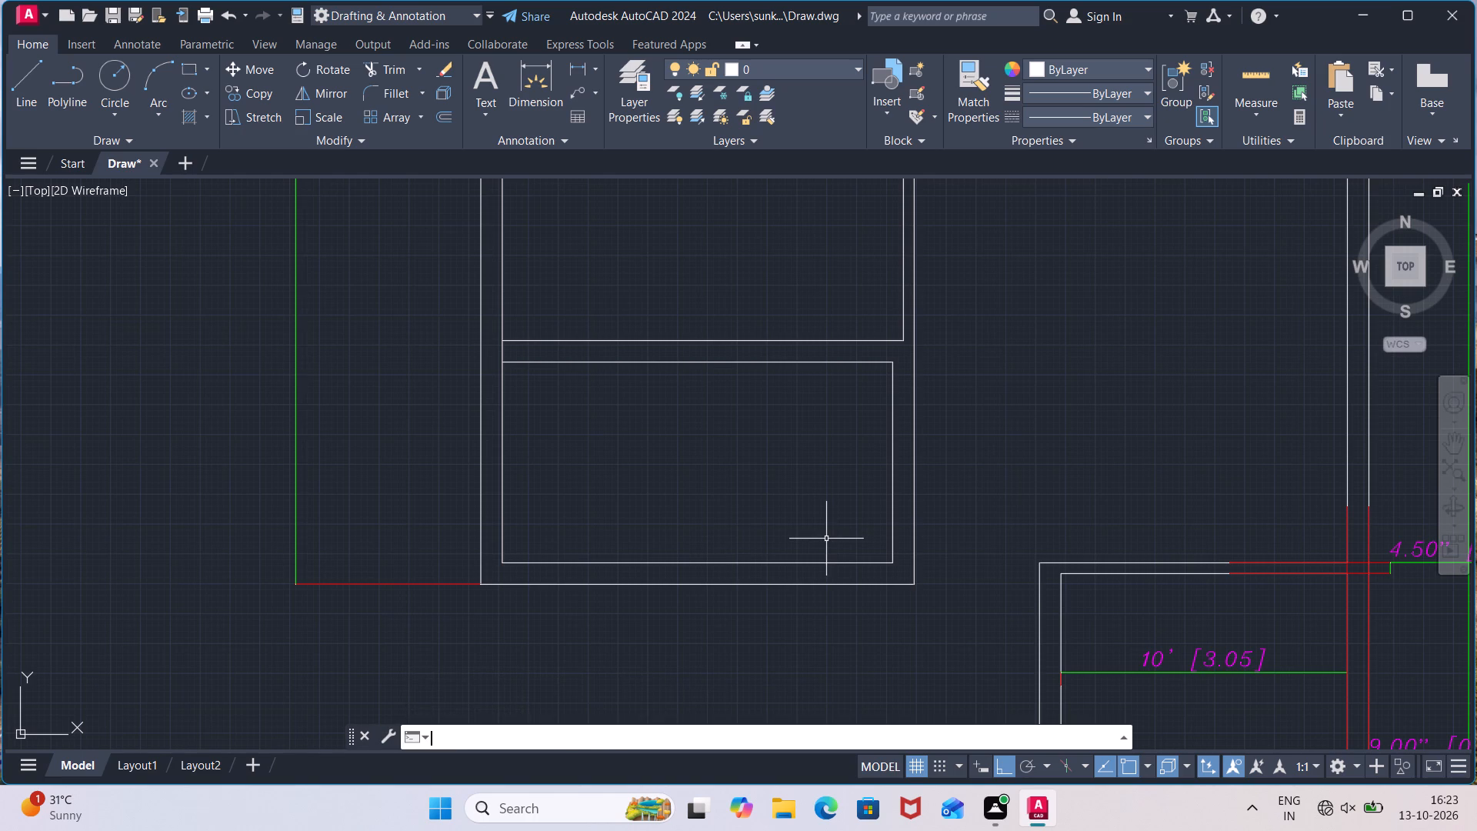
pyautogui.press('Return')
pyautogui.click(874, 564)
pyautogui.click(874, 583)
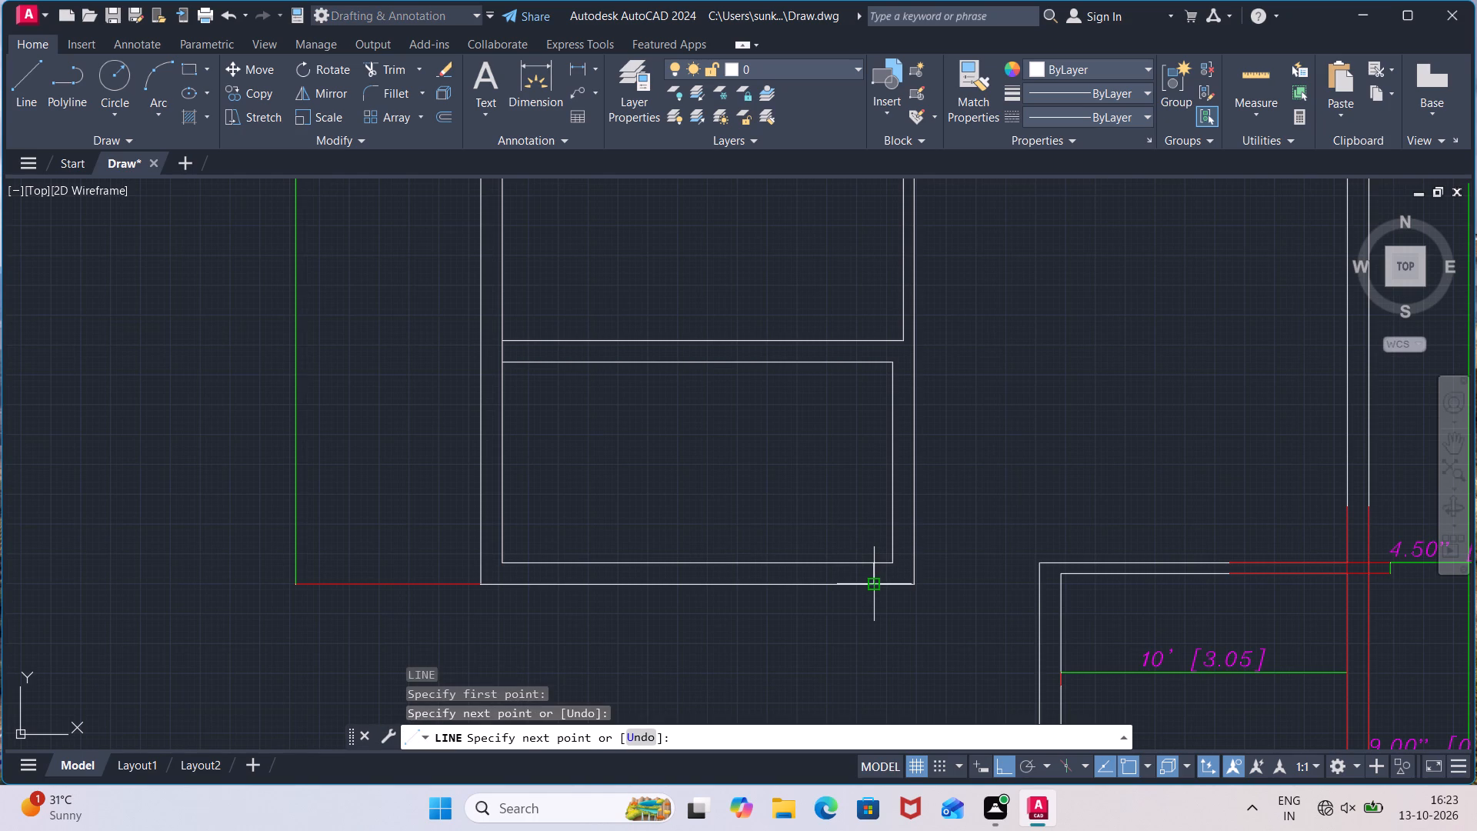
pyautogui.press('space')
pyautogui.press('space')
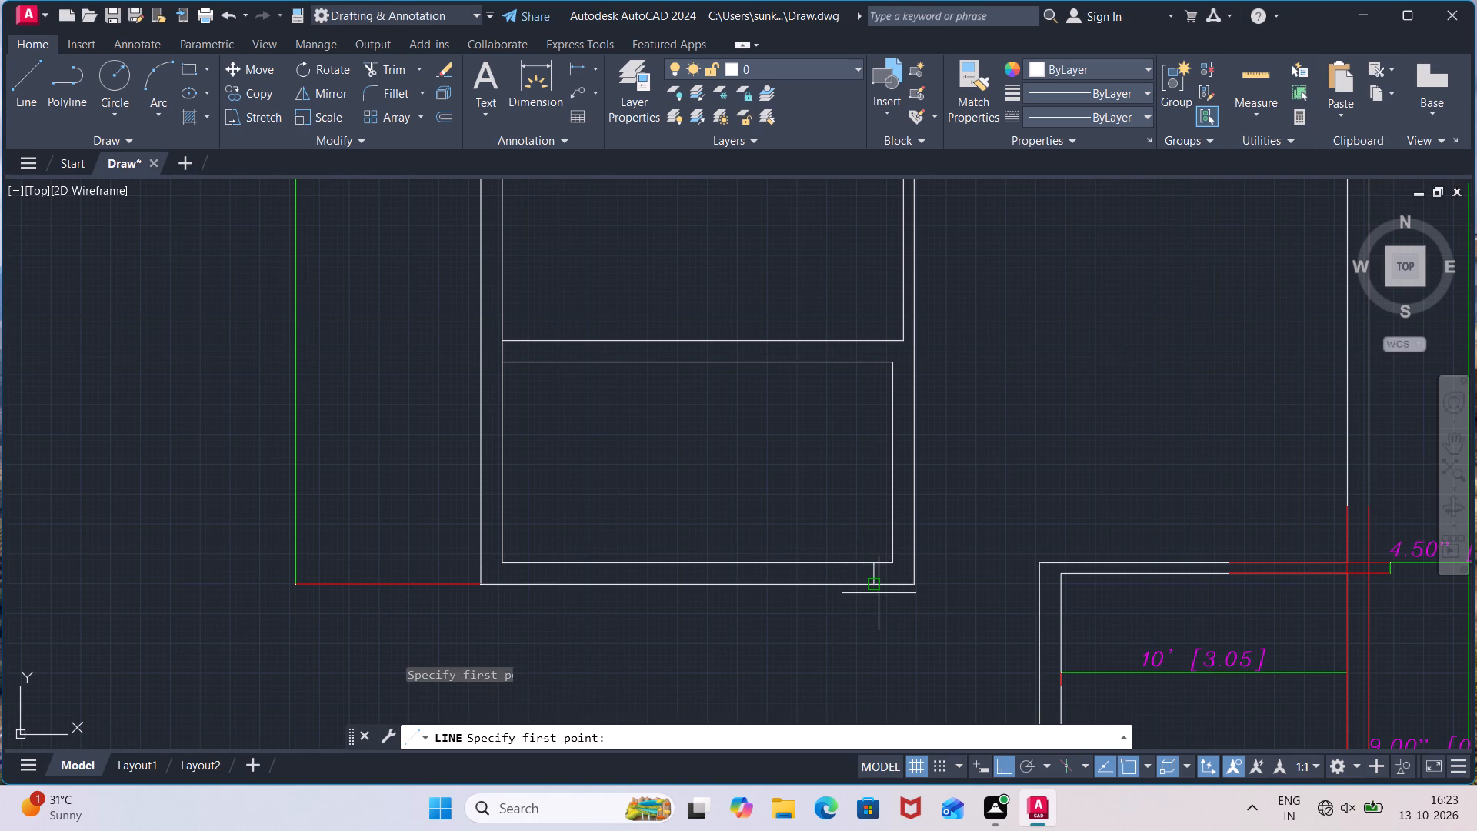
pyautogui.press('space')
pyautogui.press('Escape')
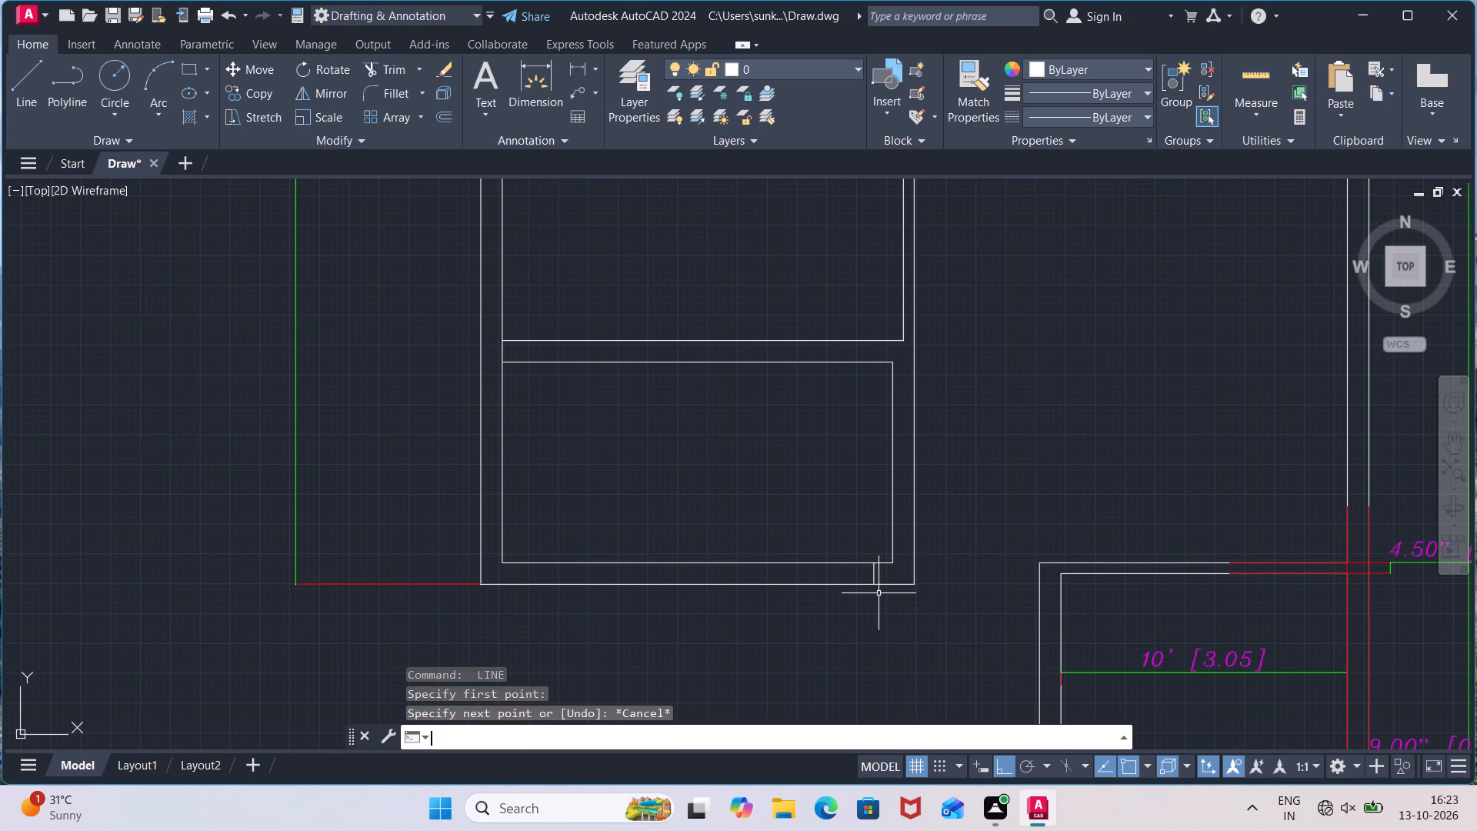
# Offset the short line across the bottom wall 2'11" to the left to mark an opening.
pyautogui.press('o')
pyautogui.press('Return')
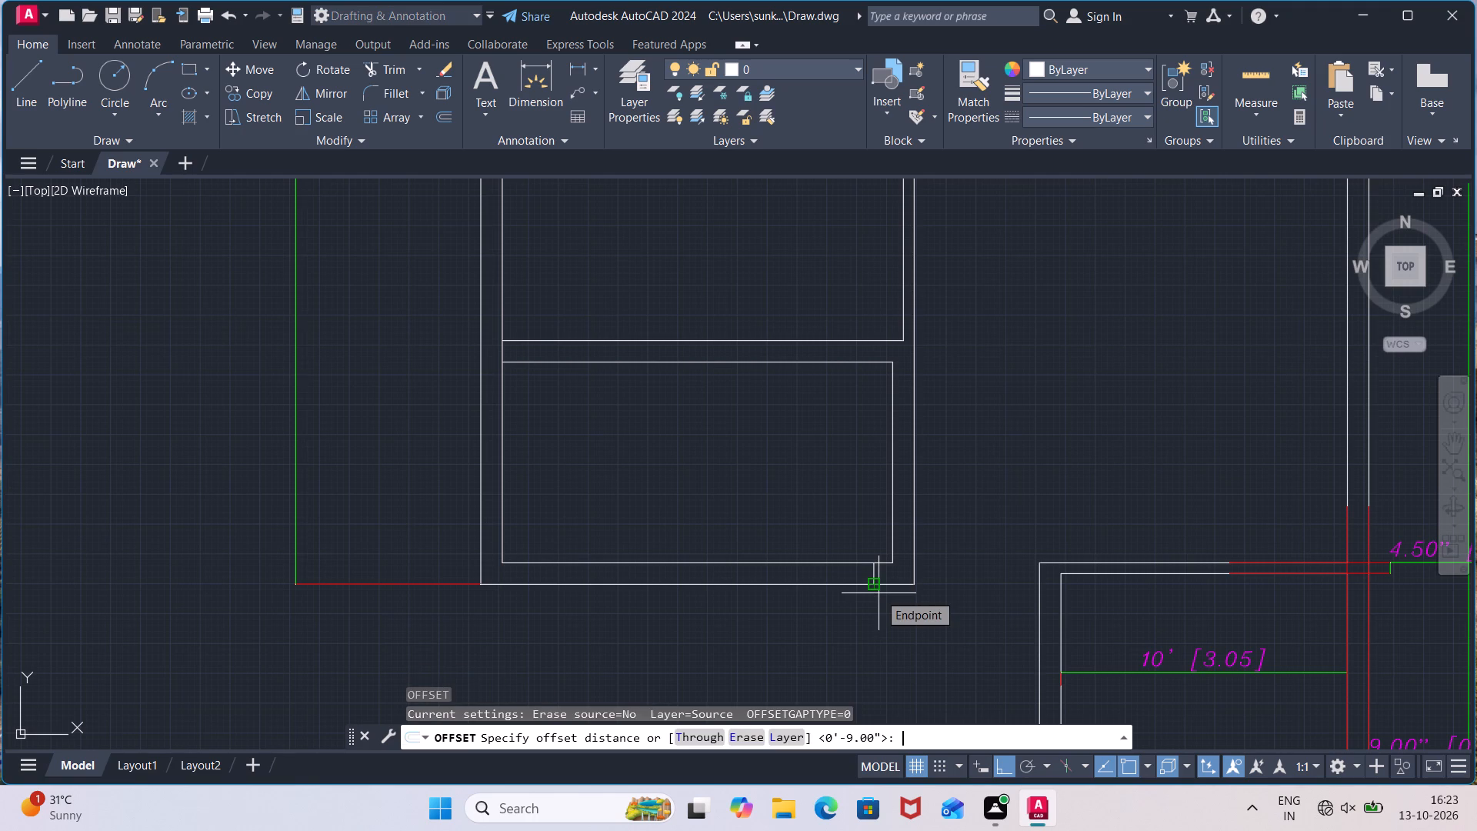
pyautogui.write("2'")
pyautogui.write('11"')
pyautogui.press('Return')
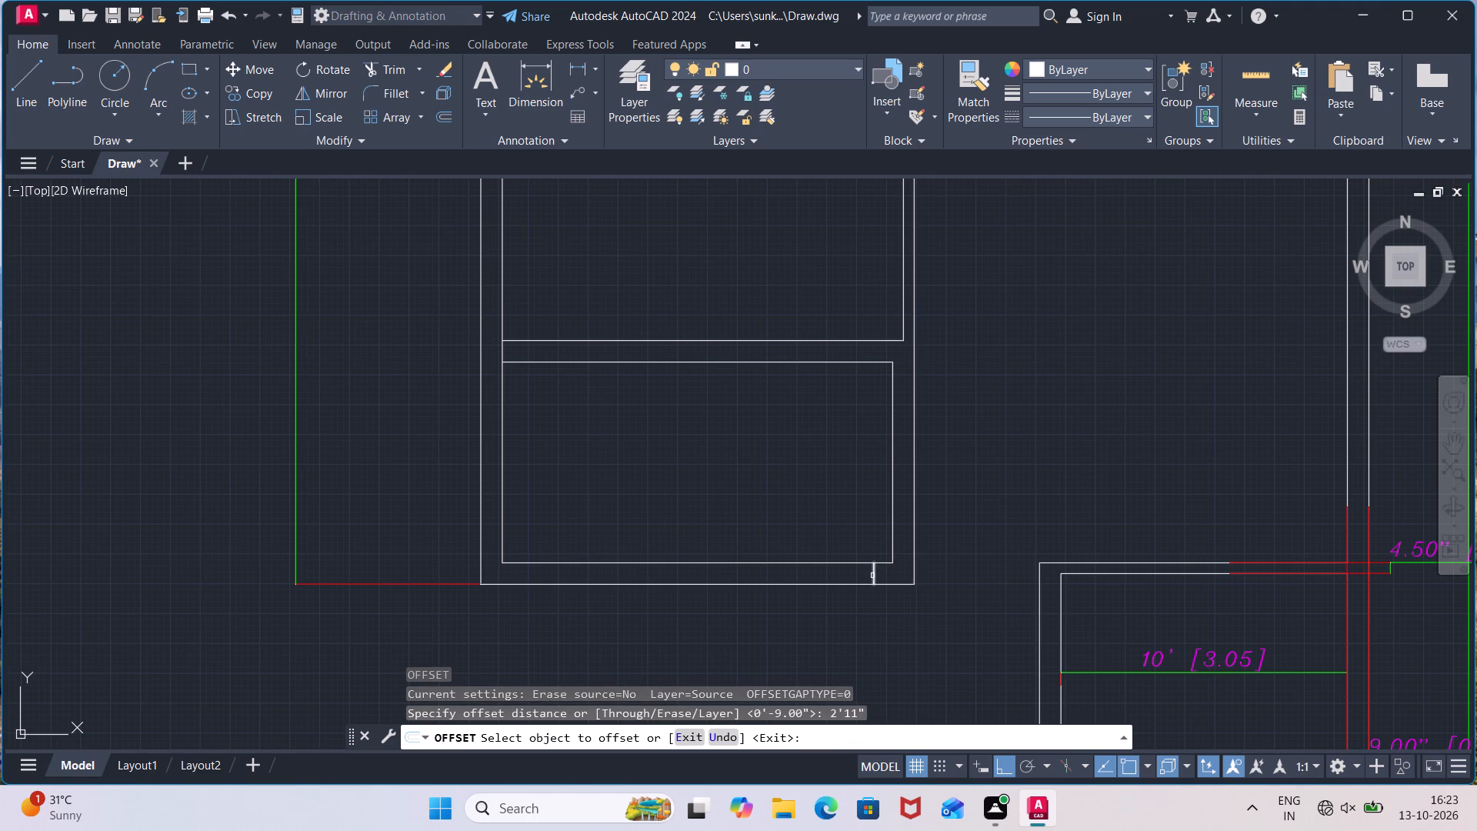
pyautogui.click(875, 578)
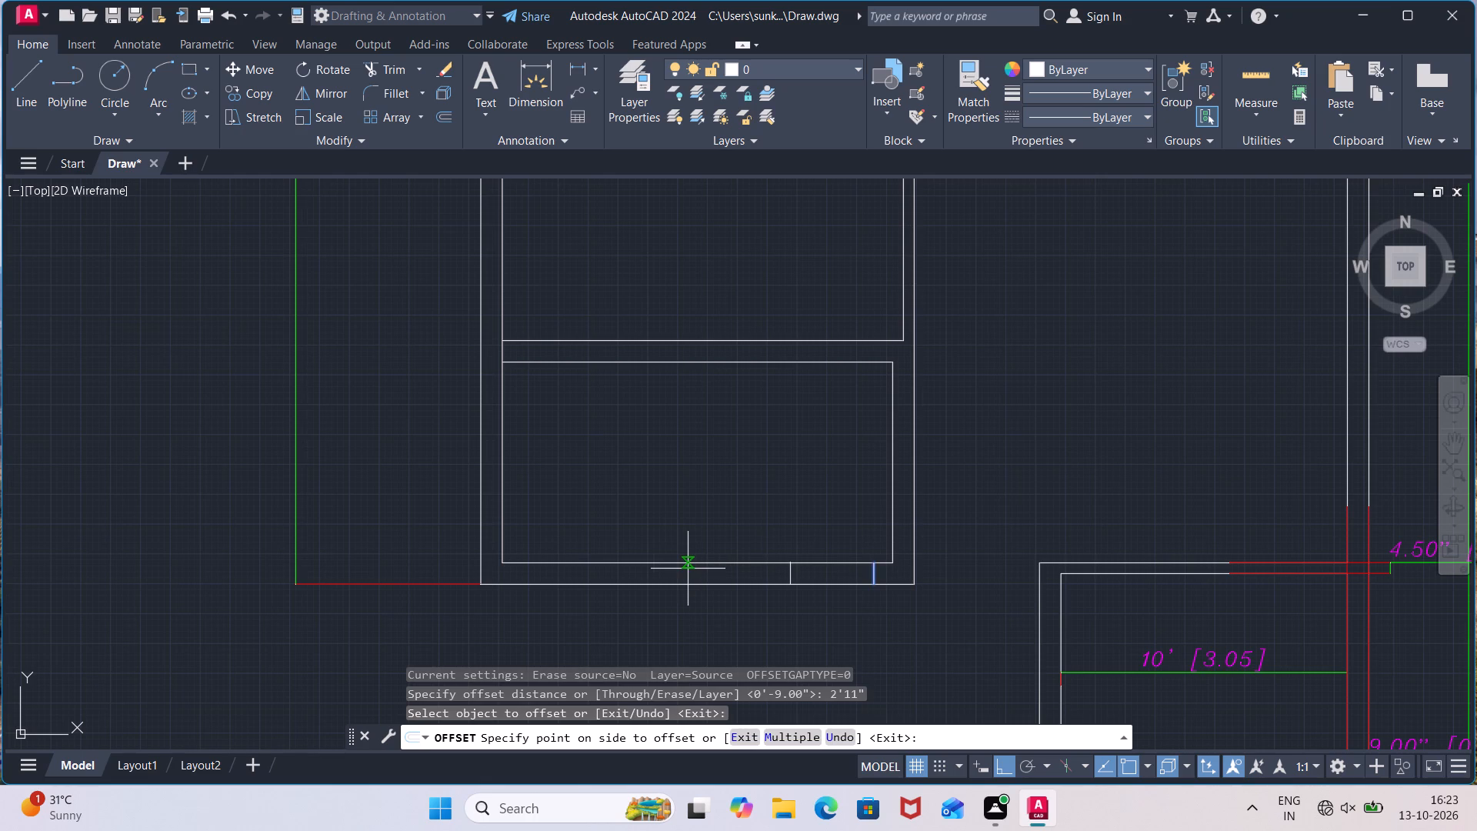
pyautogui.click(688, 569)
pyautogui.press('Escape')
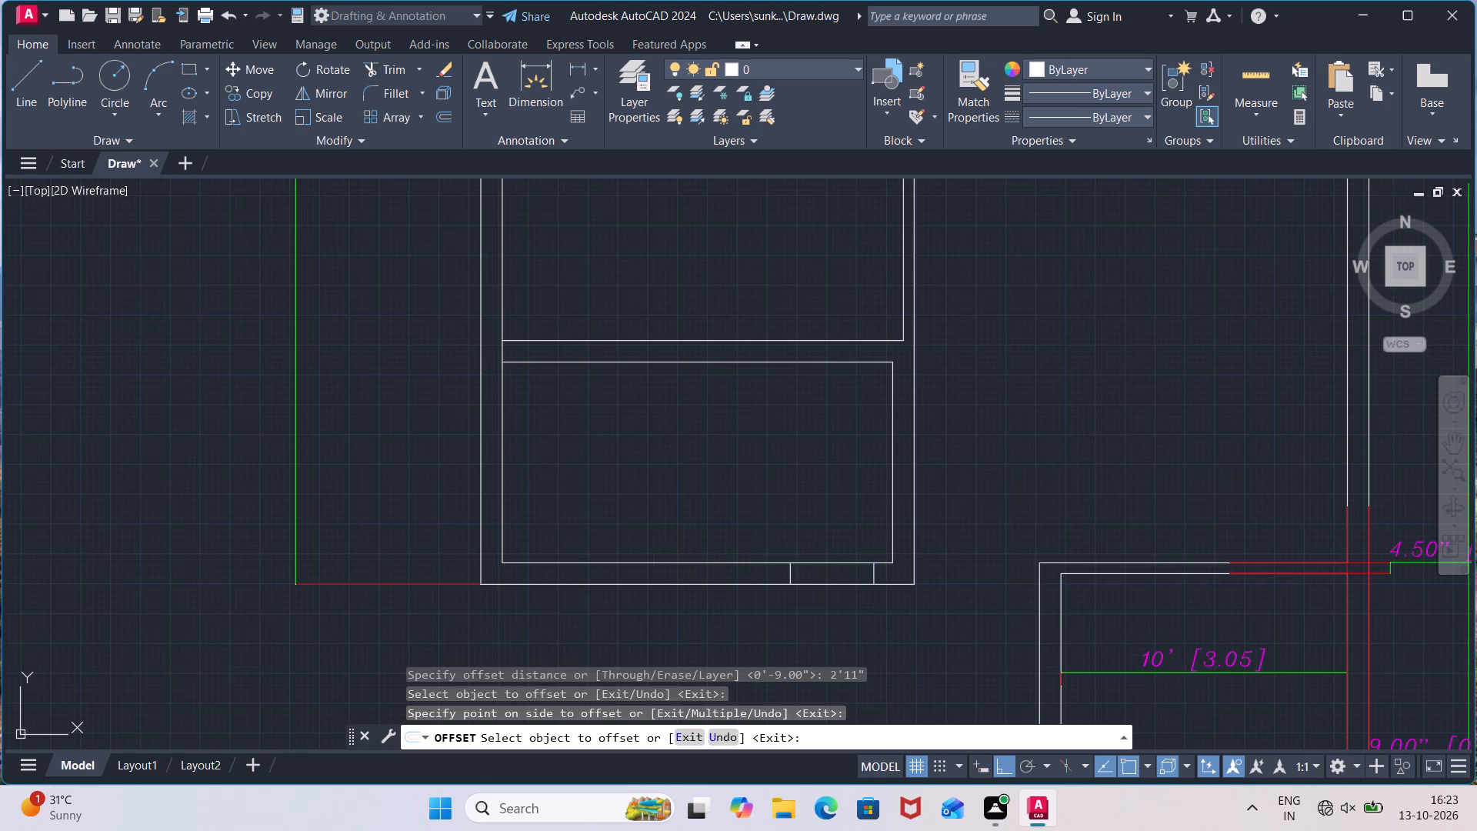
# Trim both bottom wall lines between the two short vertical lines to form the opening.
pyautogui.write('tr')
pyautogui.press('Return')
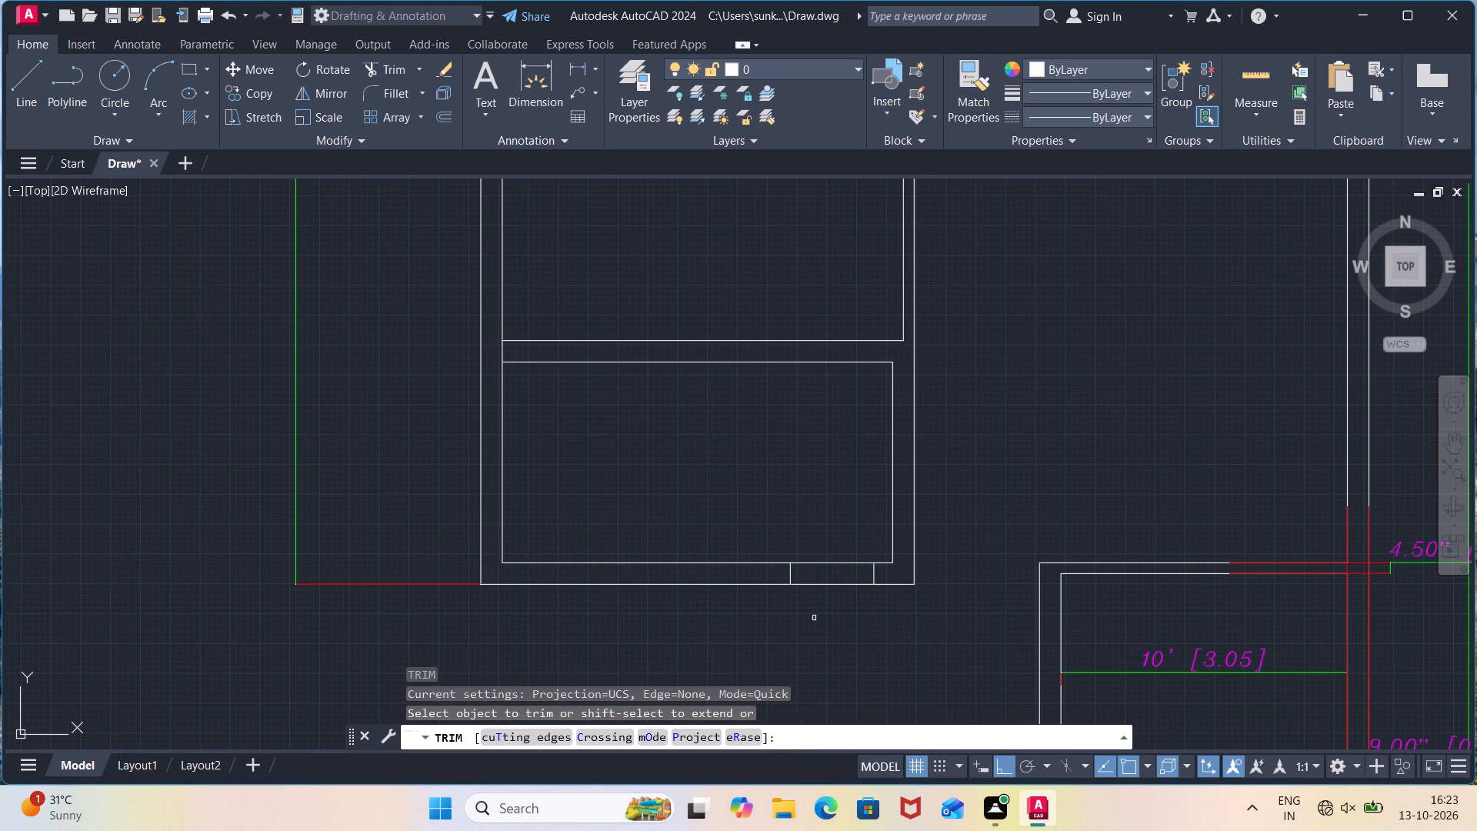
pyautogui.click(829, 612)
pyautogui.click(828, 522)
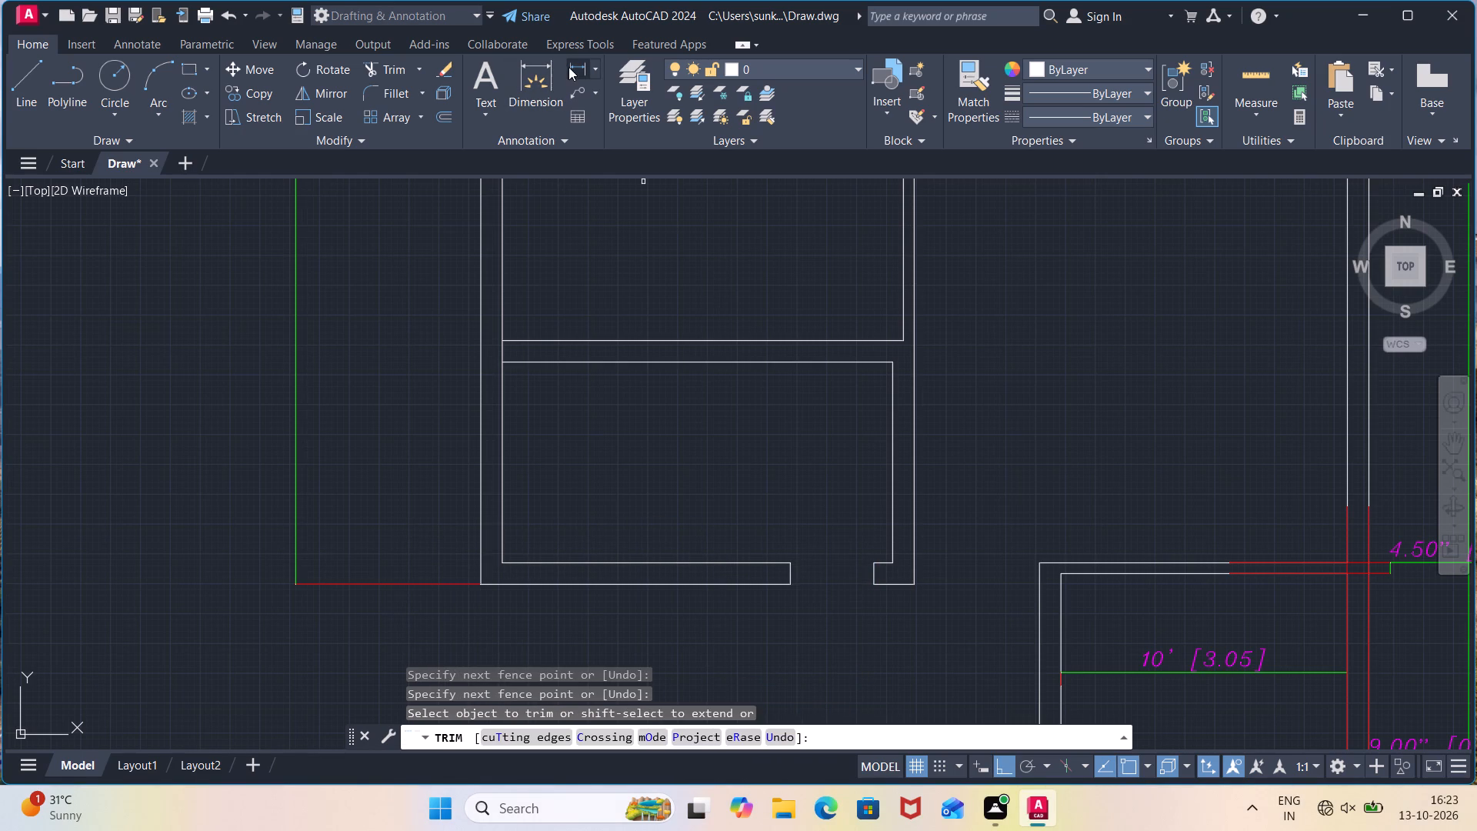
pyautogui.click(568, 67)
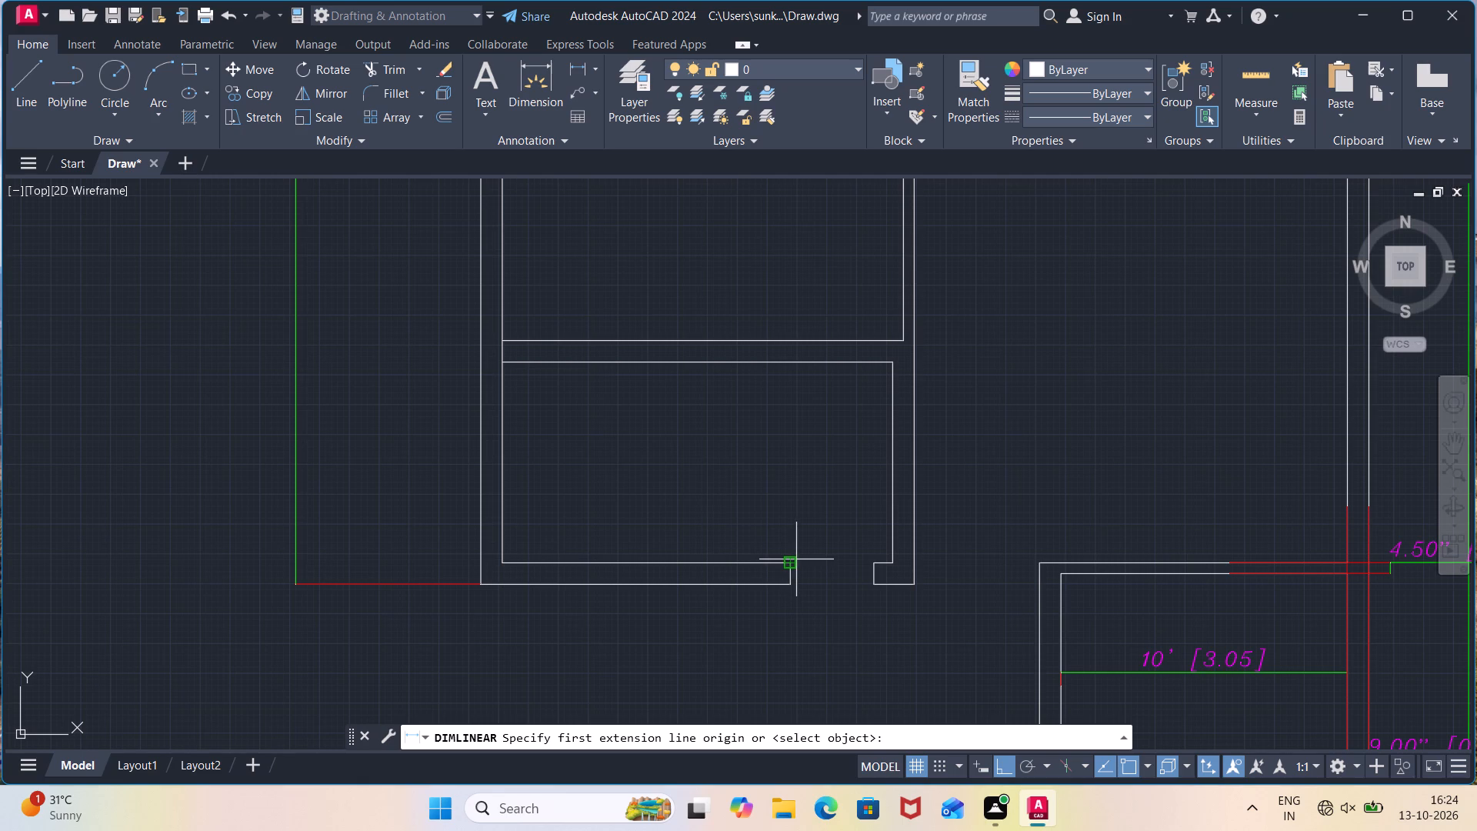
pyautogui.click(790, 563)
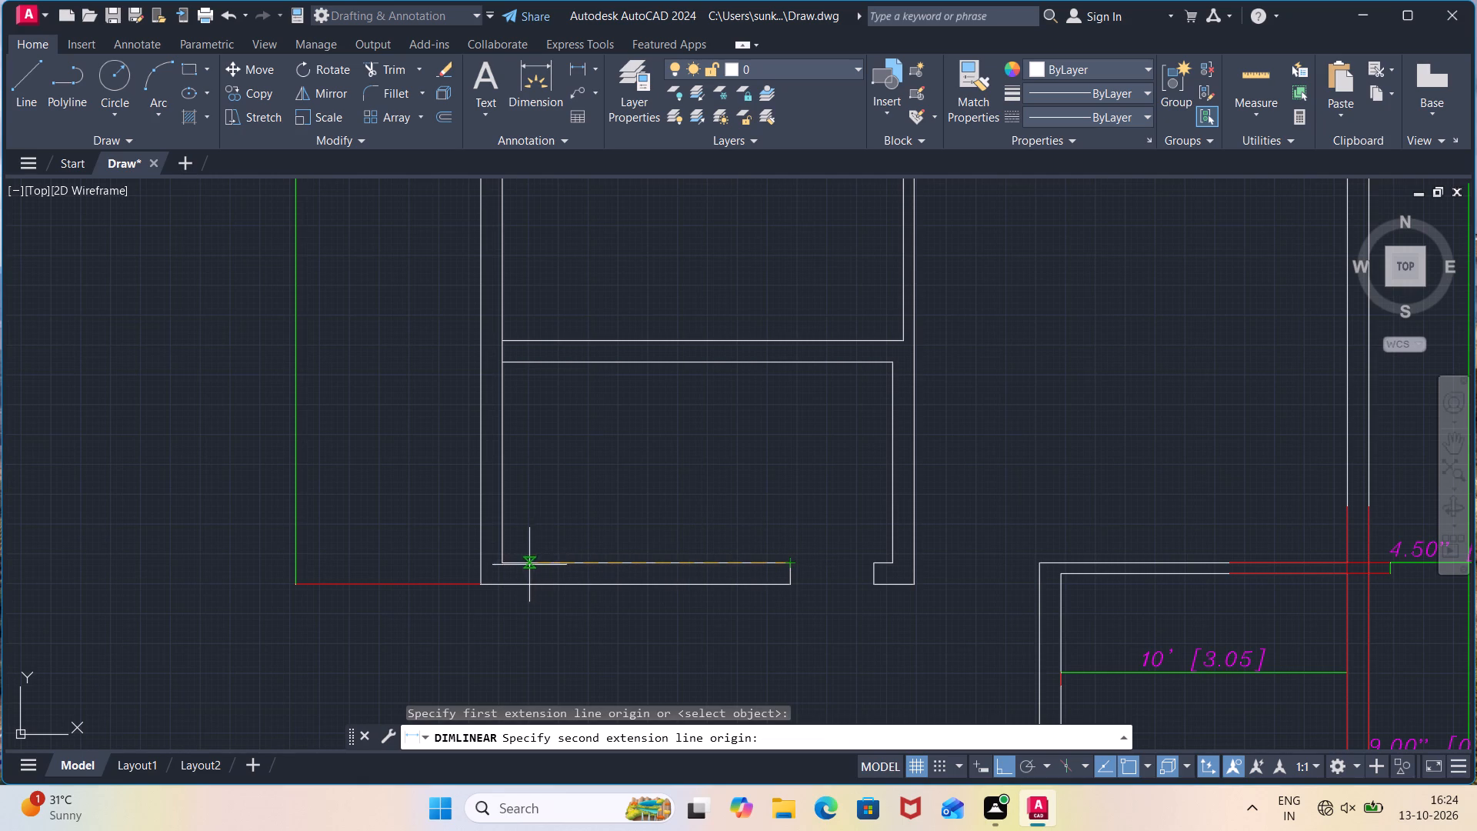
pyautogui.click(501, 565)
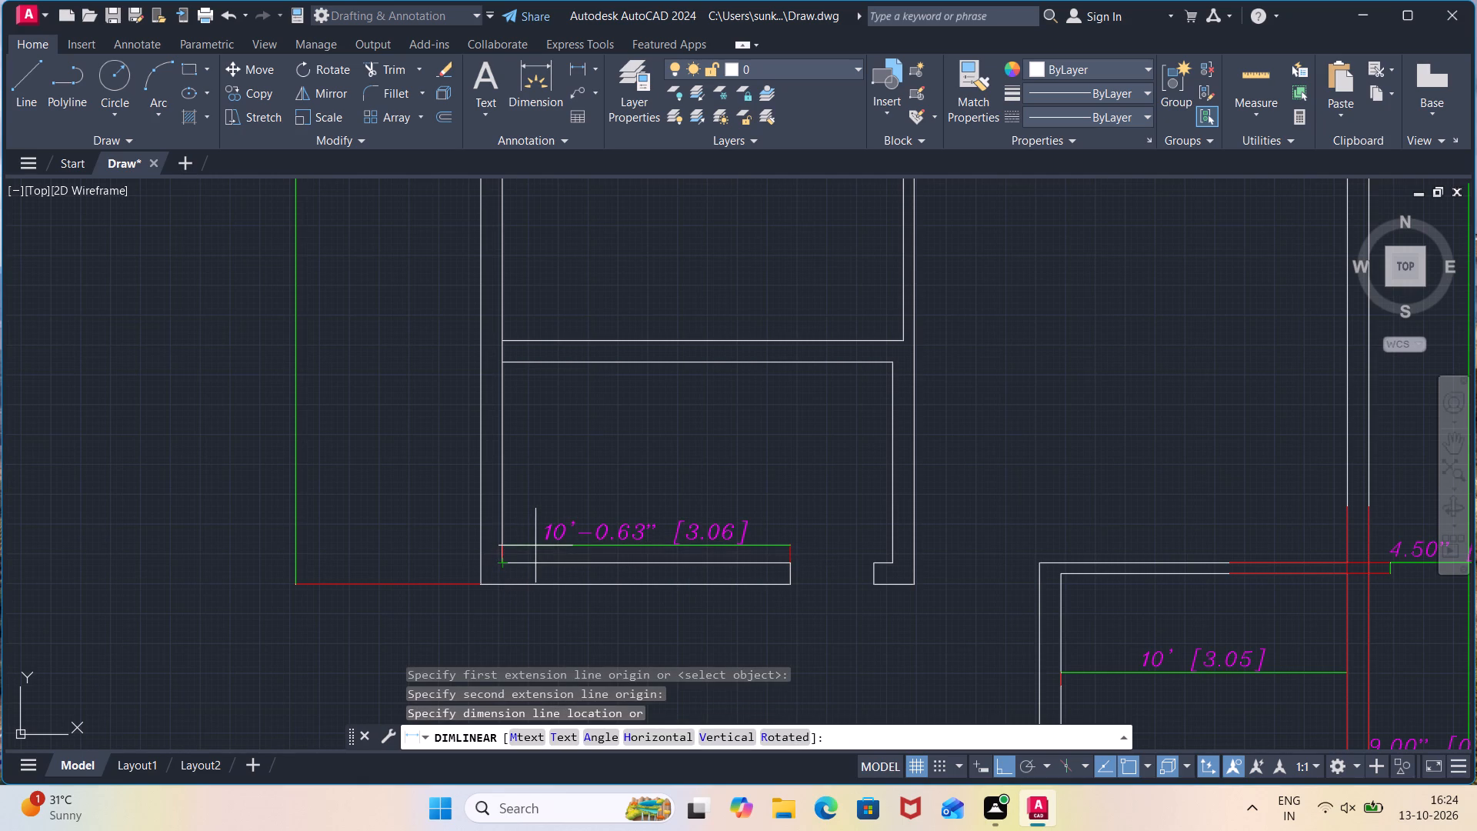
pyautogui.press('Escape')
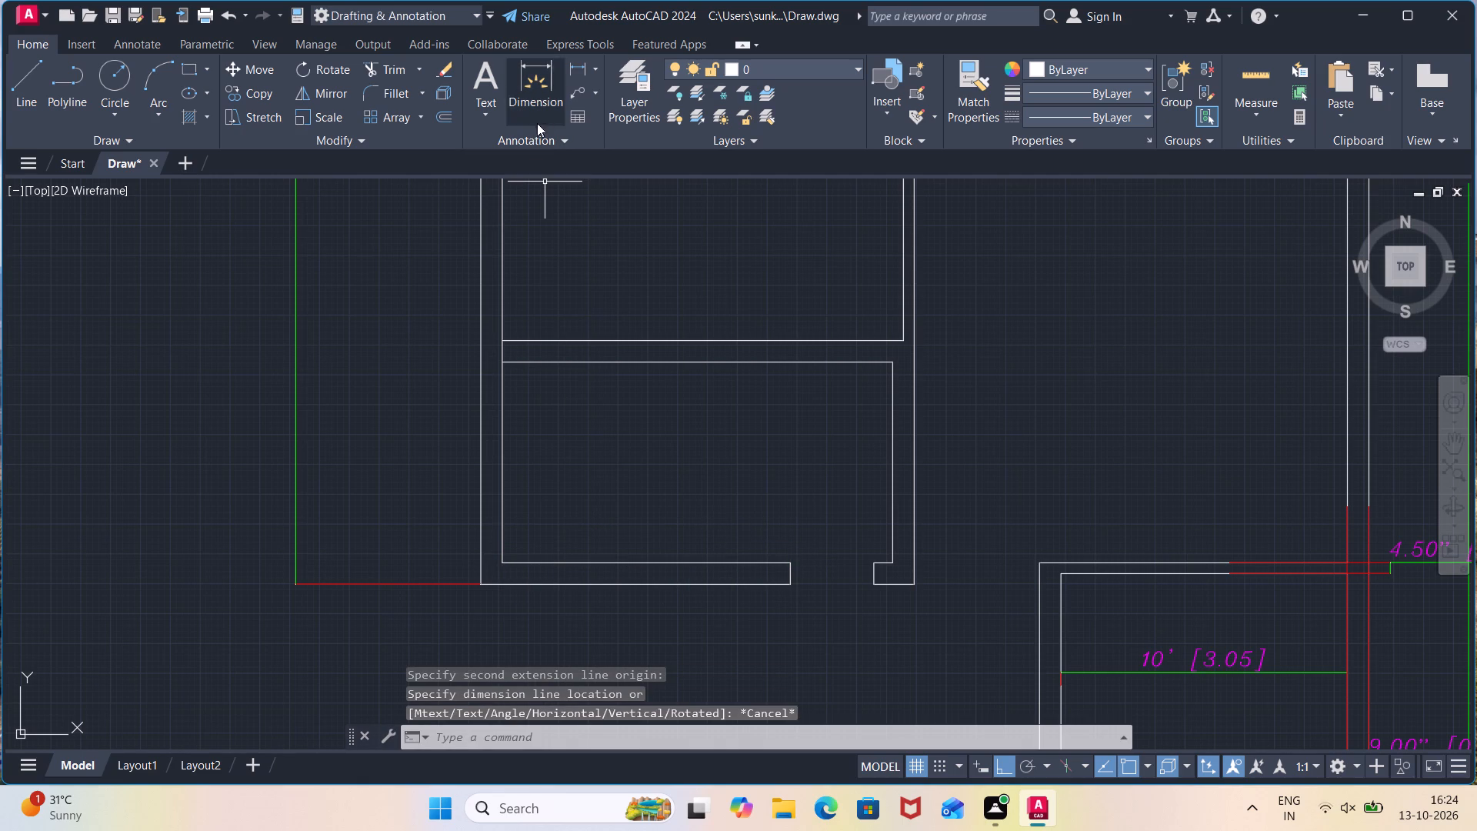
# Trim the left main wall's inner line where the lower-left room's upper wall meets it, opening the wall junction.
pyautogui.write('tr')
pyautogui.press('Return')
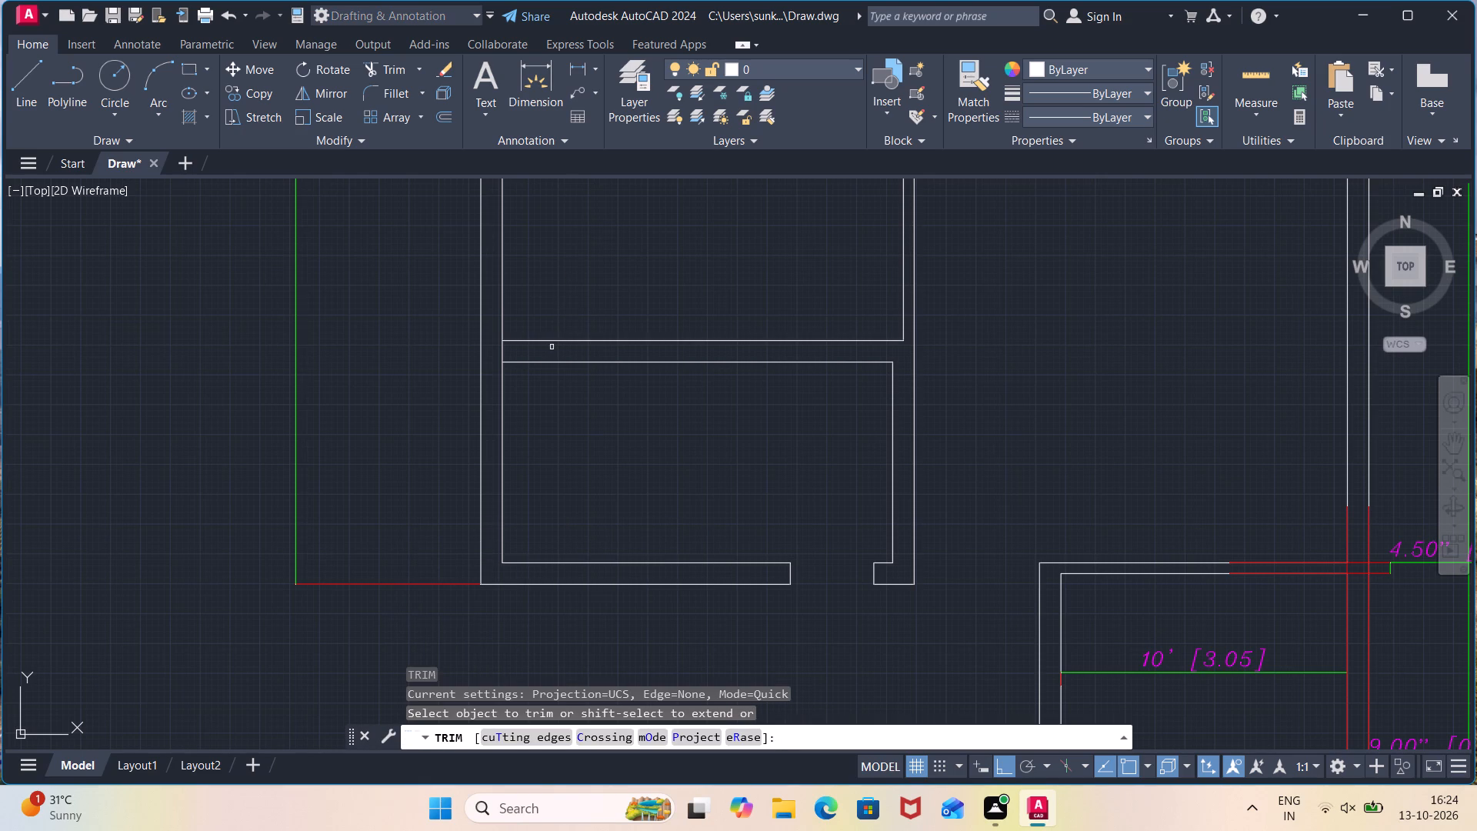
pyautogui.click(547, 352)
pyautogui.click(492, 353)
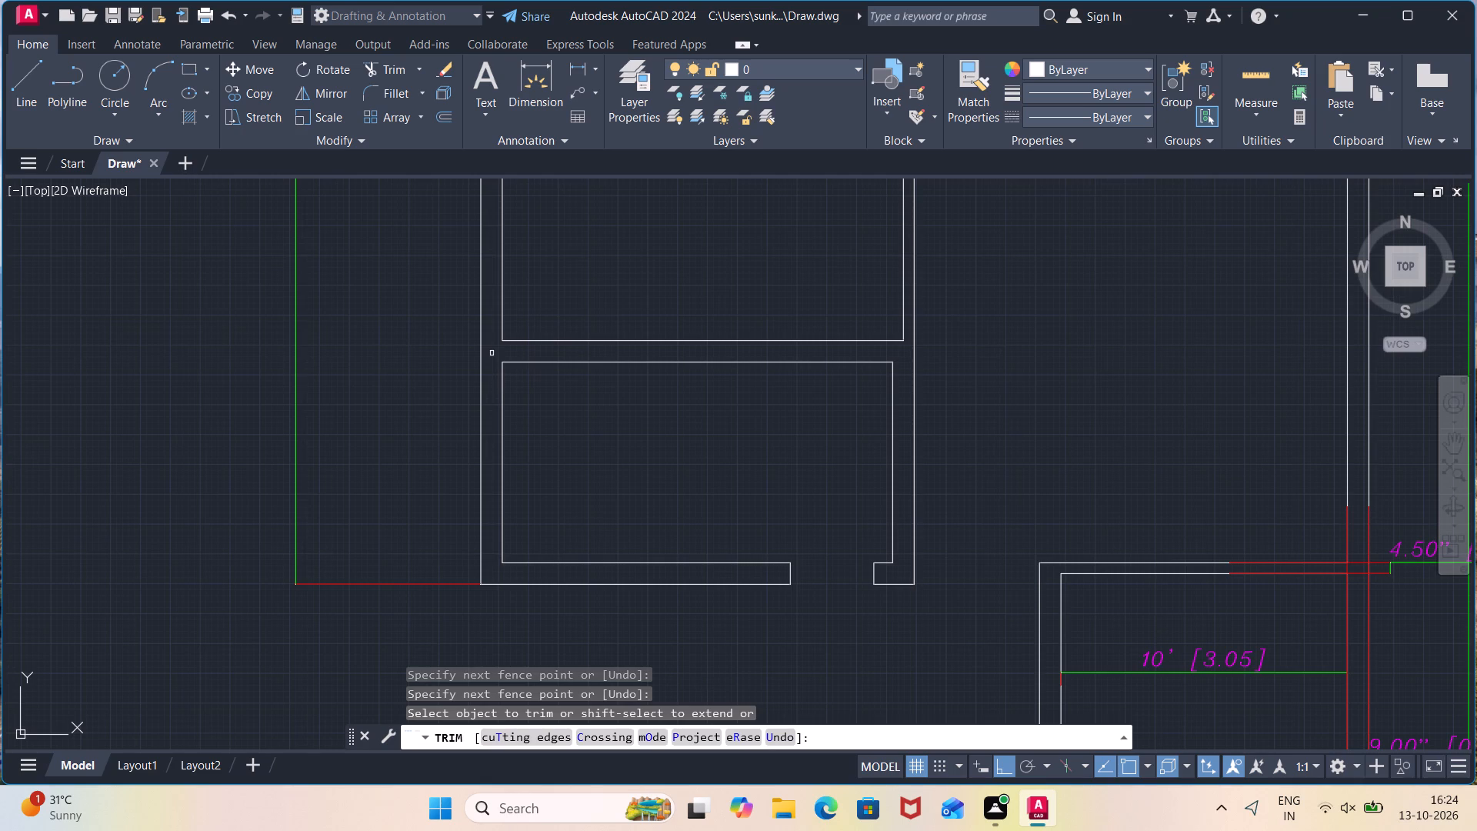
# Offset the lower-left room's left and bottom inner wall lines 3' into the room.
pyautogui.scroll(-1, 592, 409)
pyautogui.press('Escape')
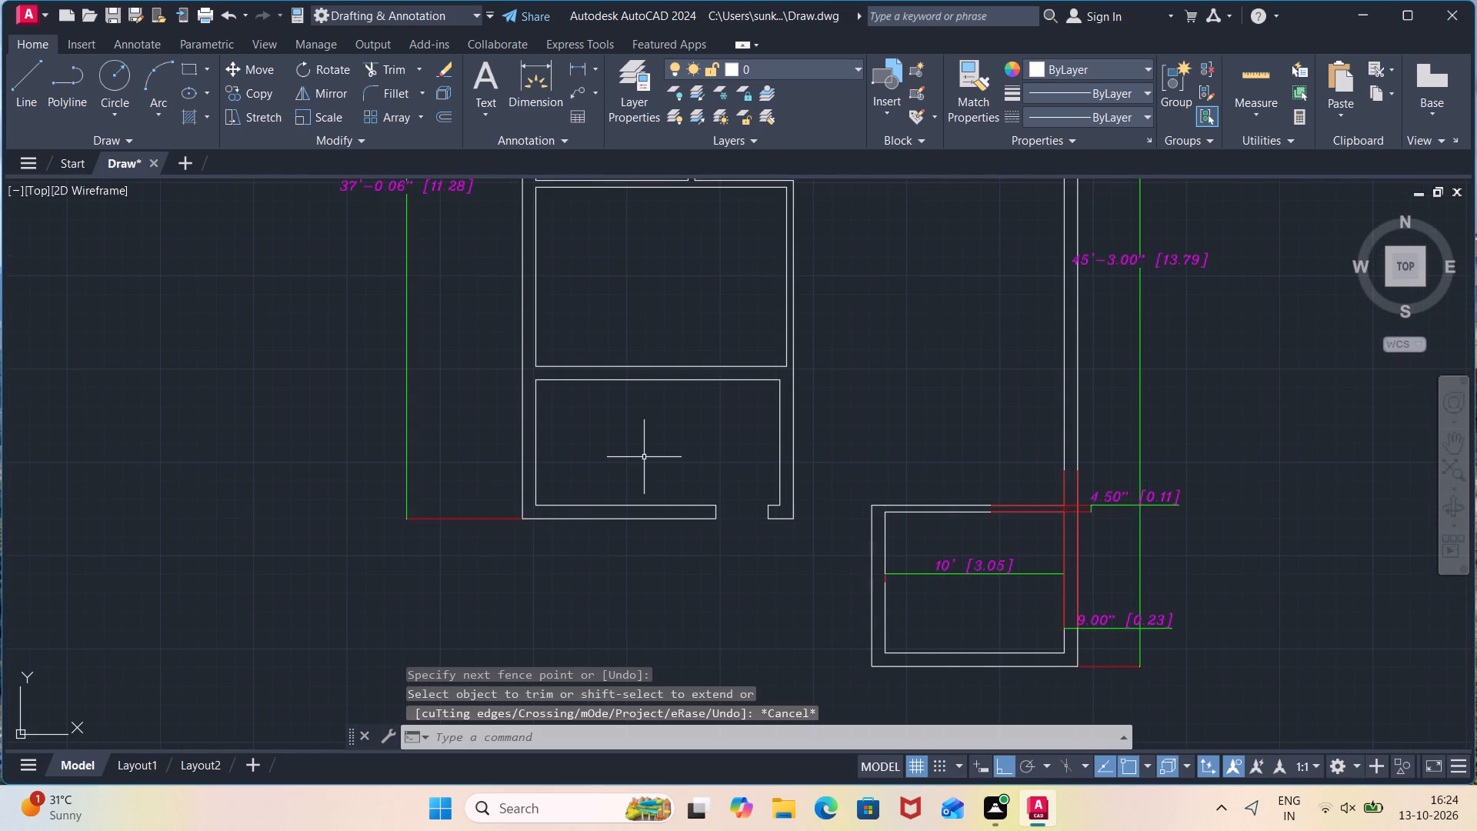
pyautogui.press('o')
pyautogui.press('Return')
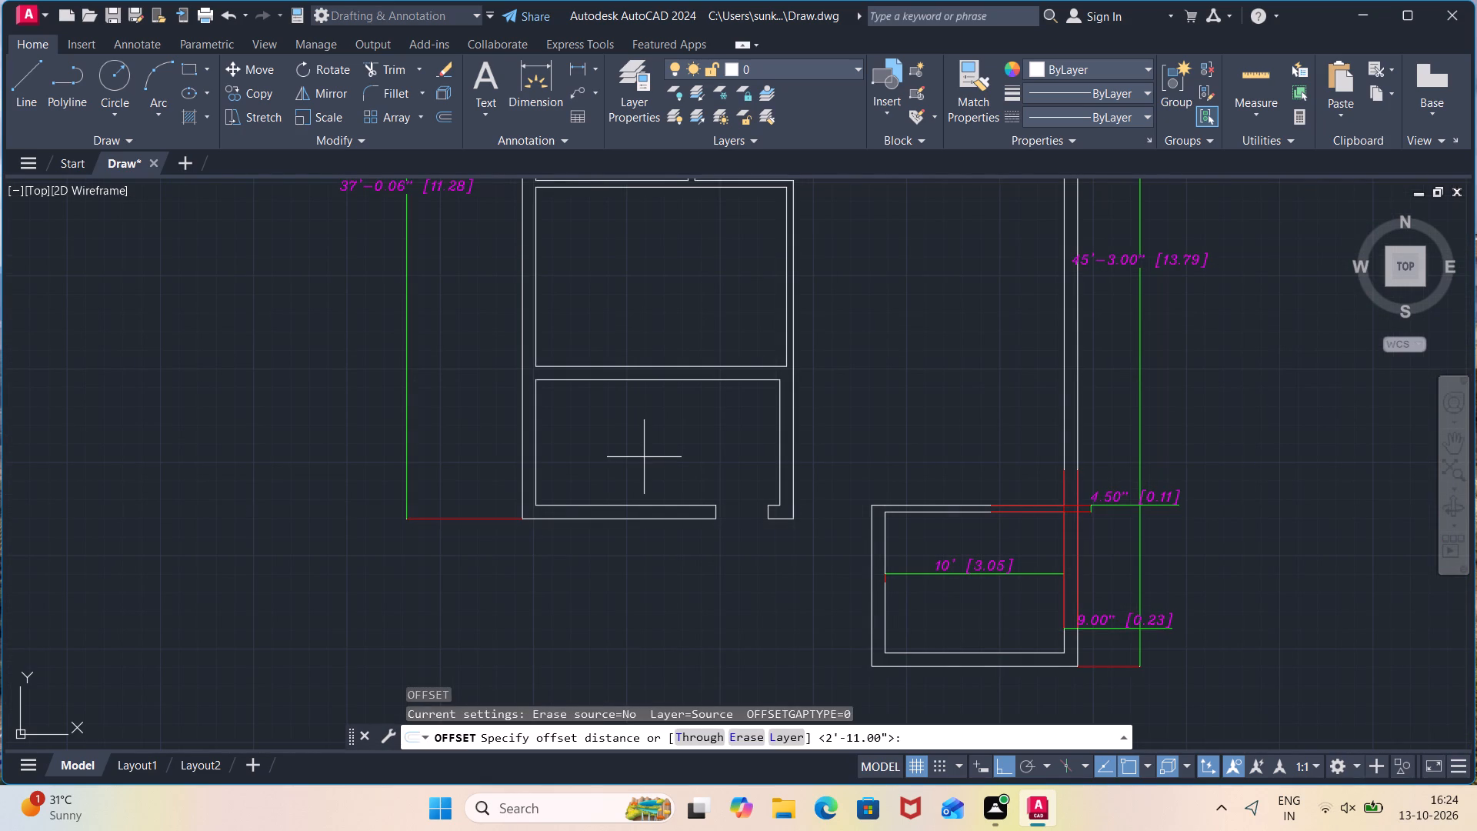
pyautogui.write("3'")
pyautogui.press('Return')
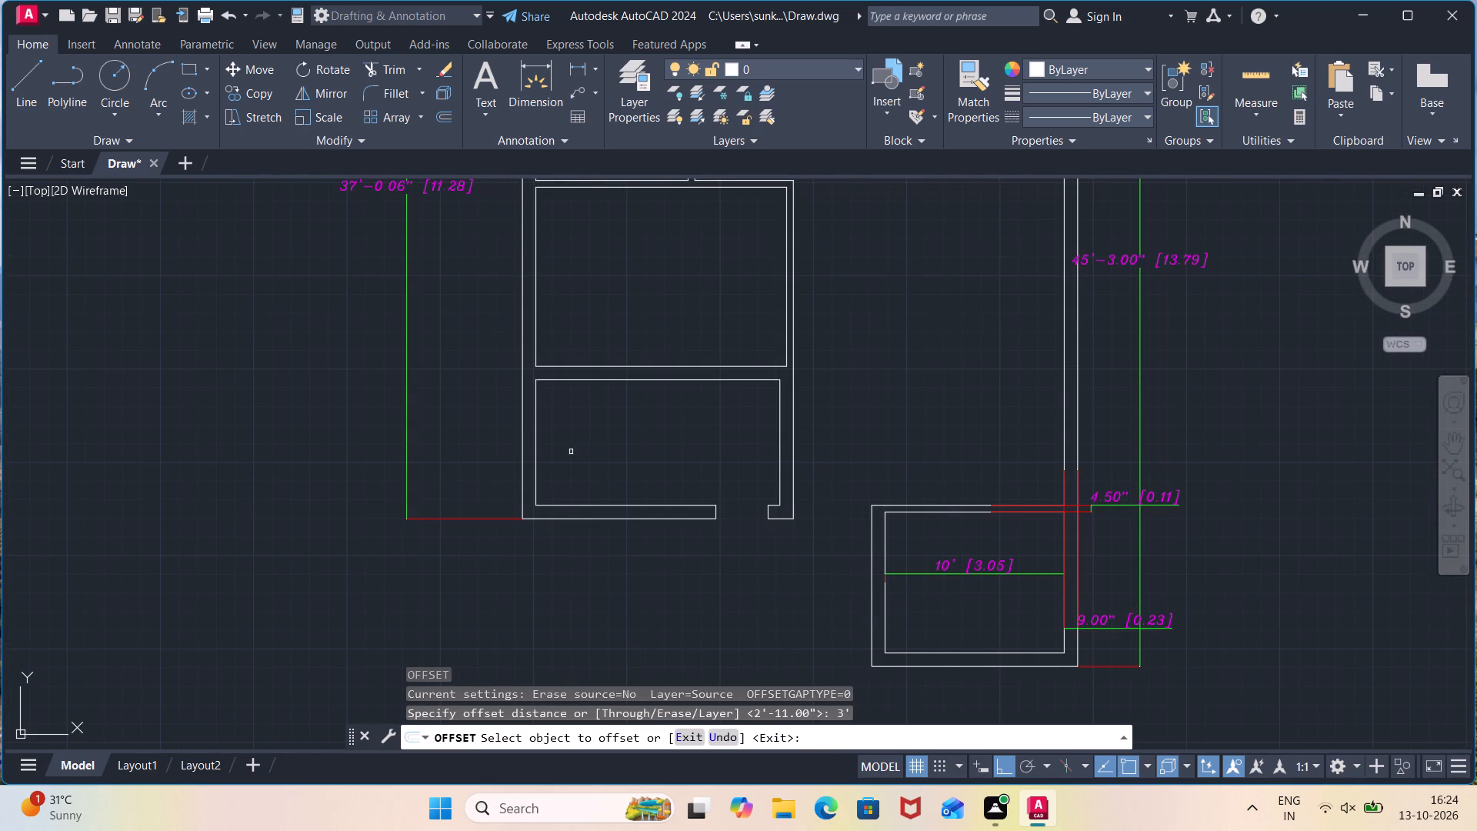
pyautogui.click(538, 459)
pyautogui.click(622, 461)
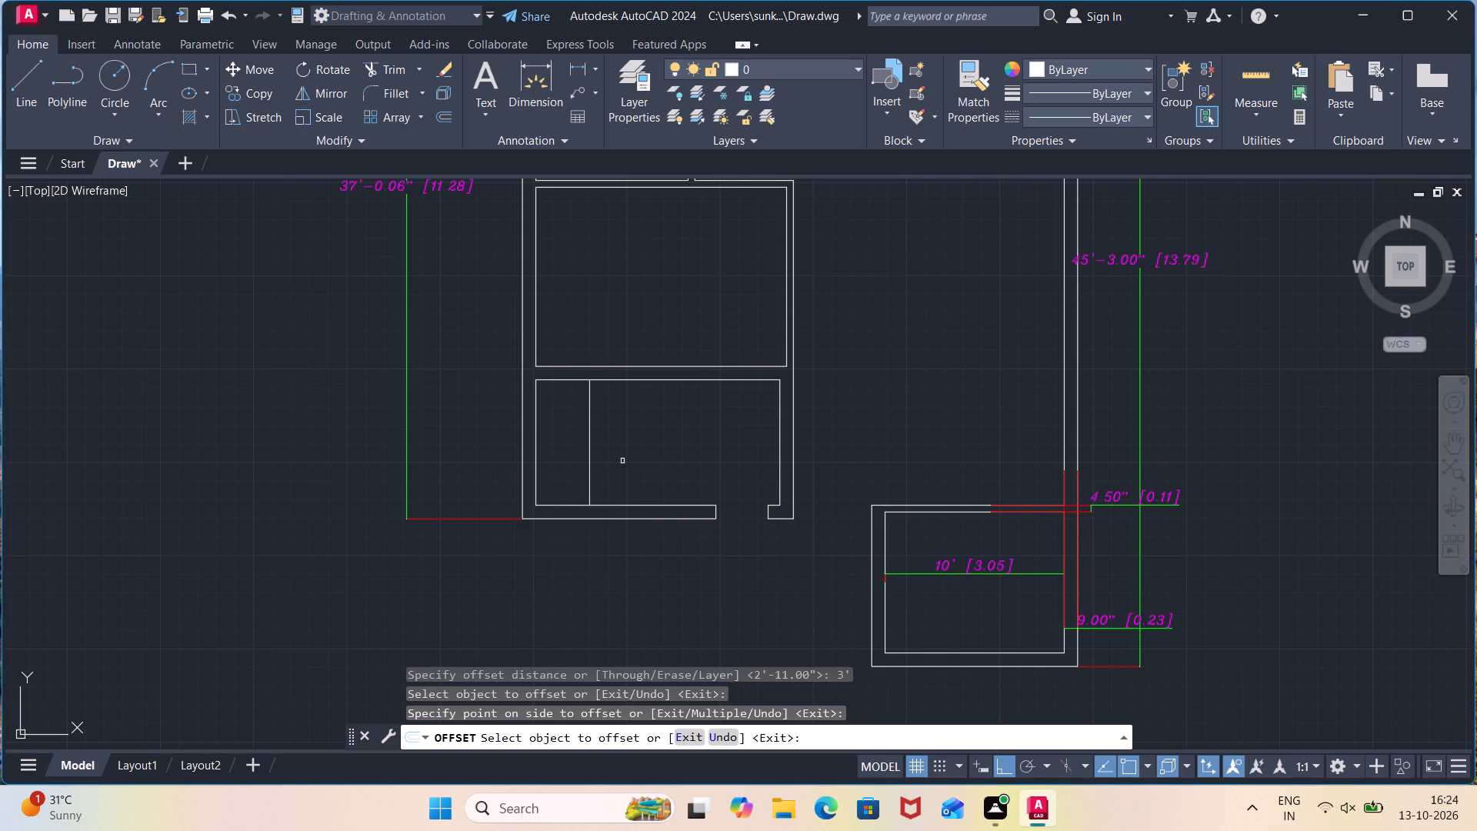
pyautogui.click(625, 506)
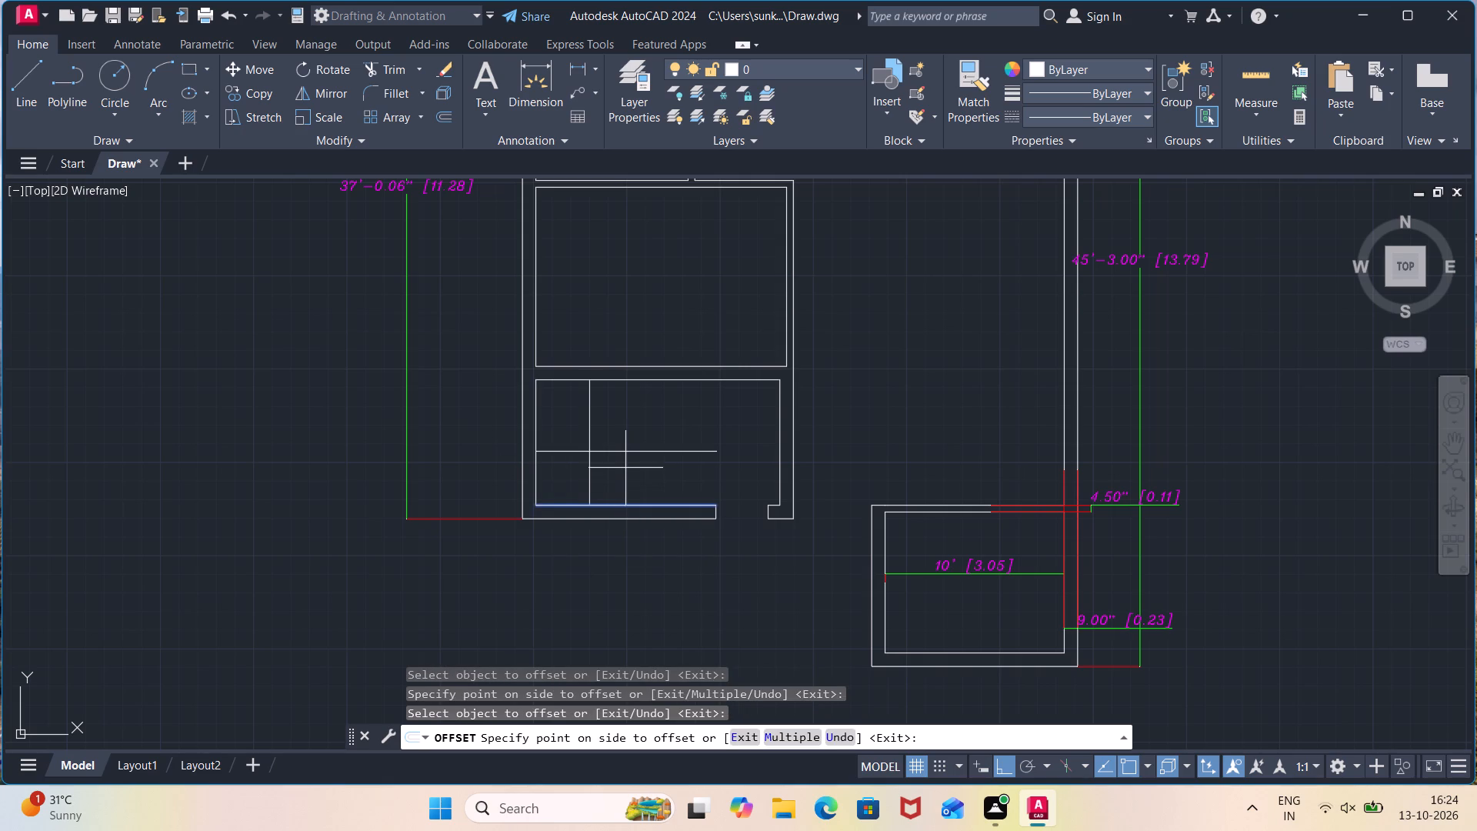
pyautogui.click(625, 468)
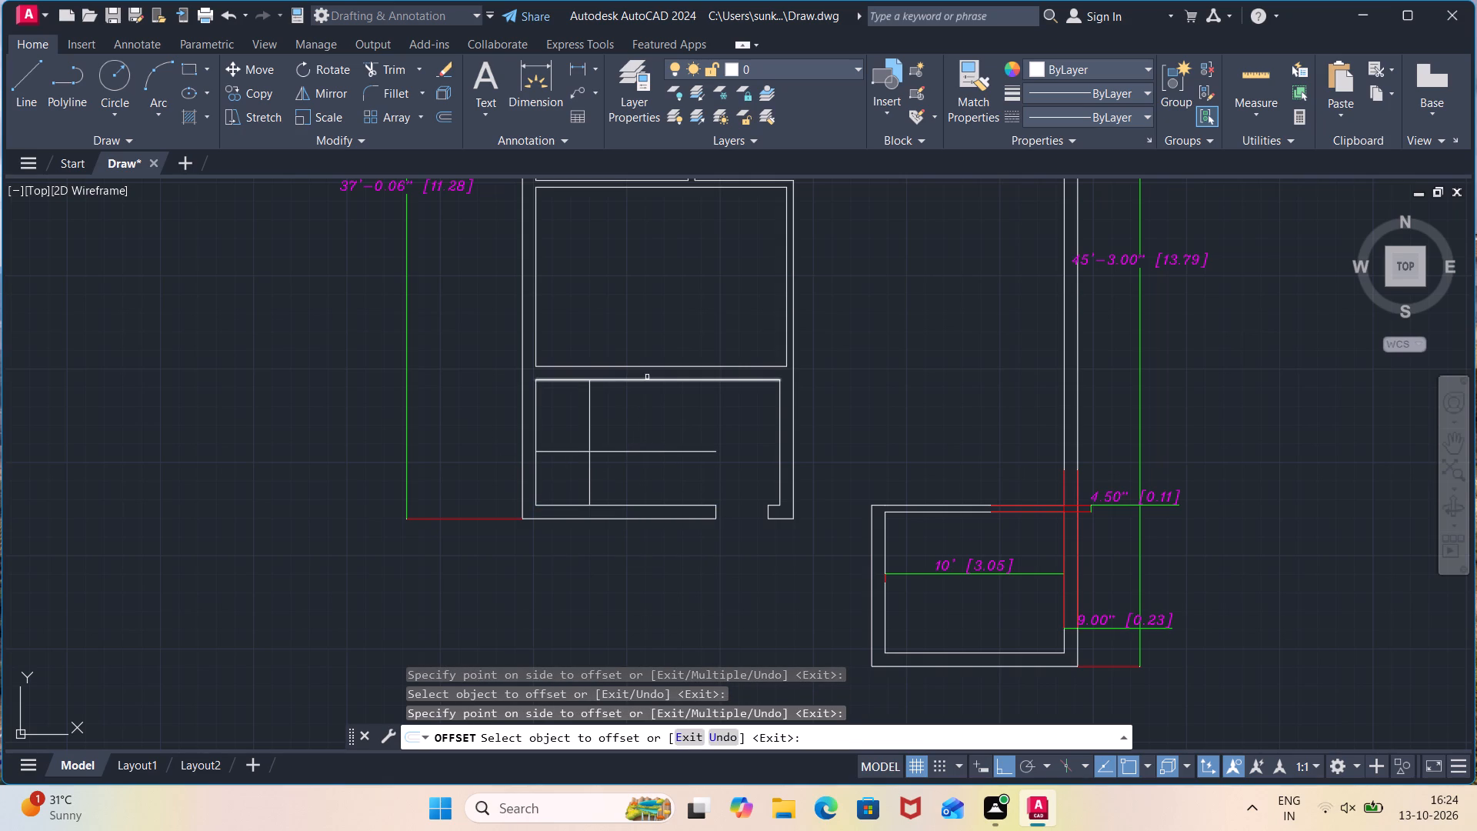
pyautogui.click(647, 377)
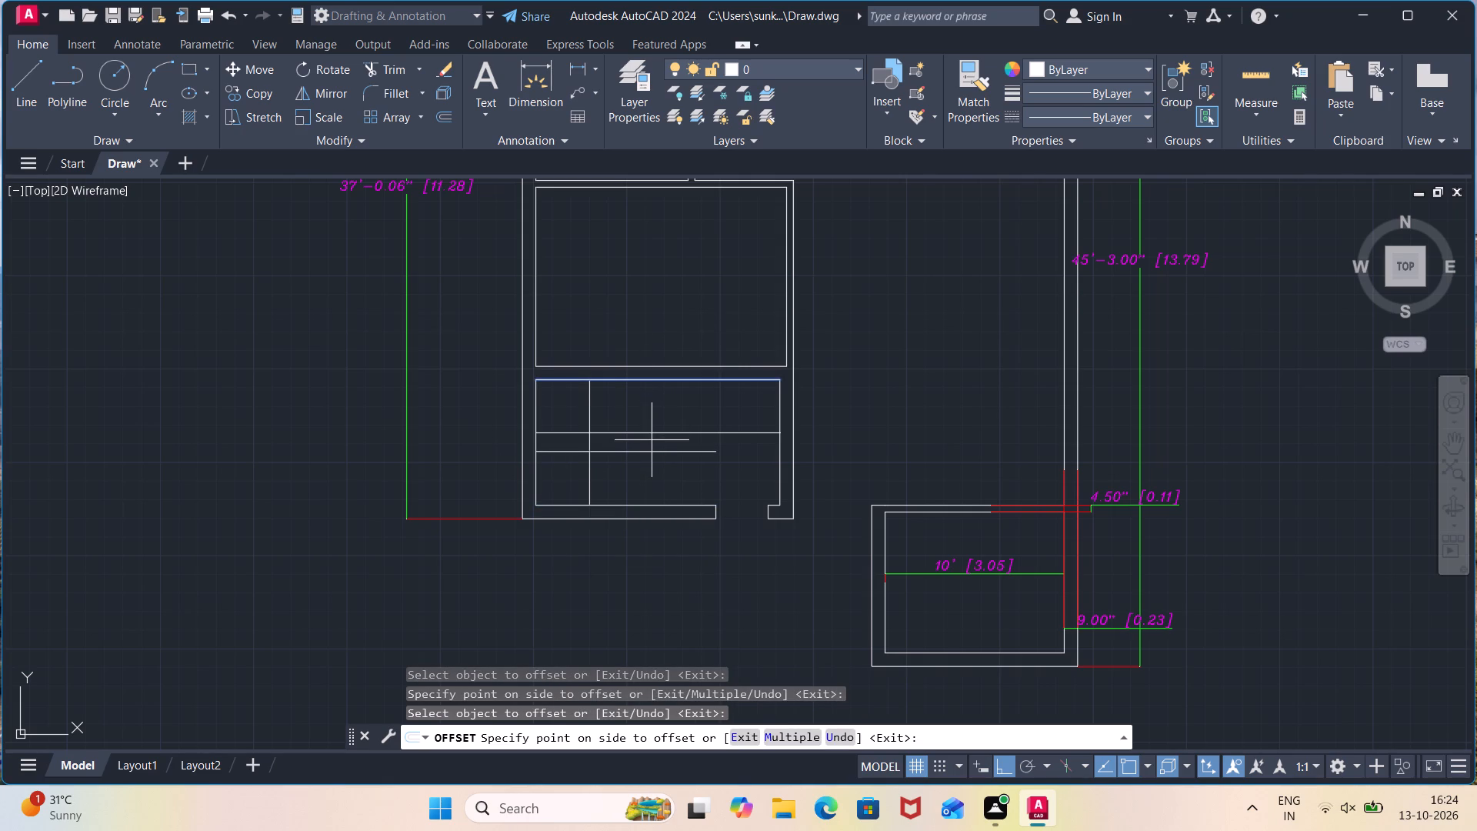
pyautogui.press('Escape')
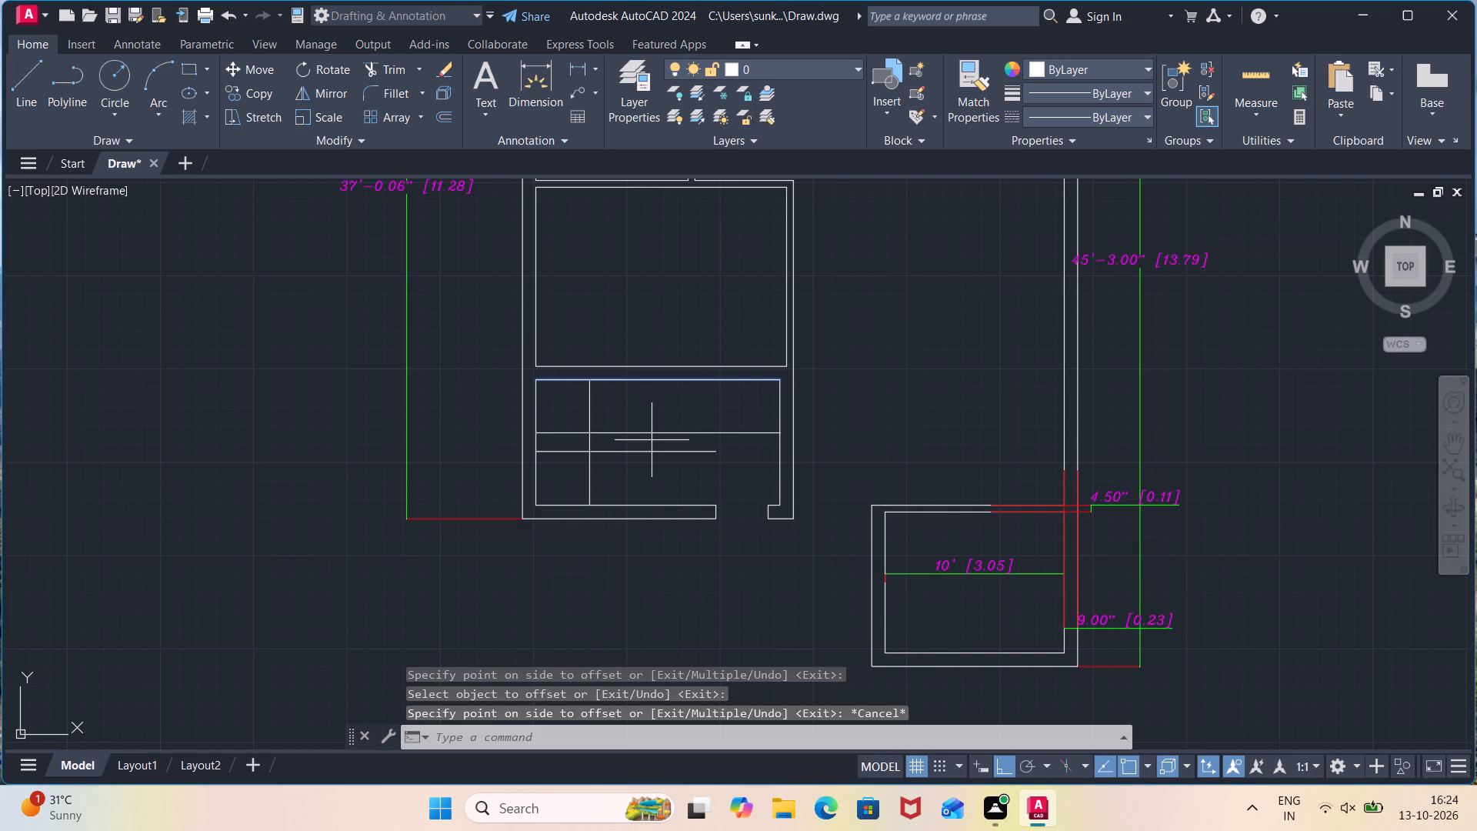
# Offset the lower-left room's top and bottom inner wall lines 3.3' into the room.
pyautogui.press('space')
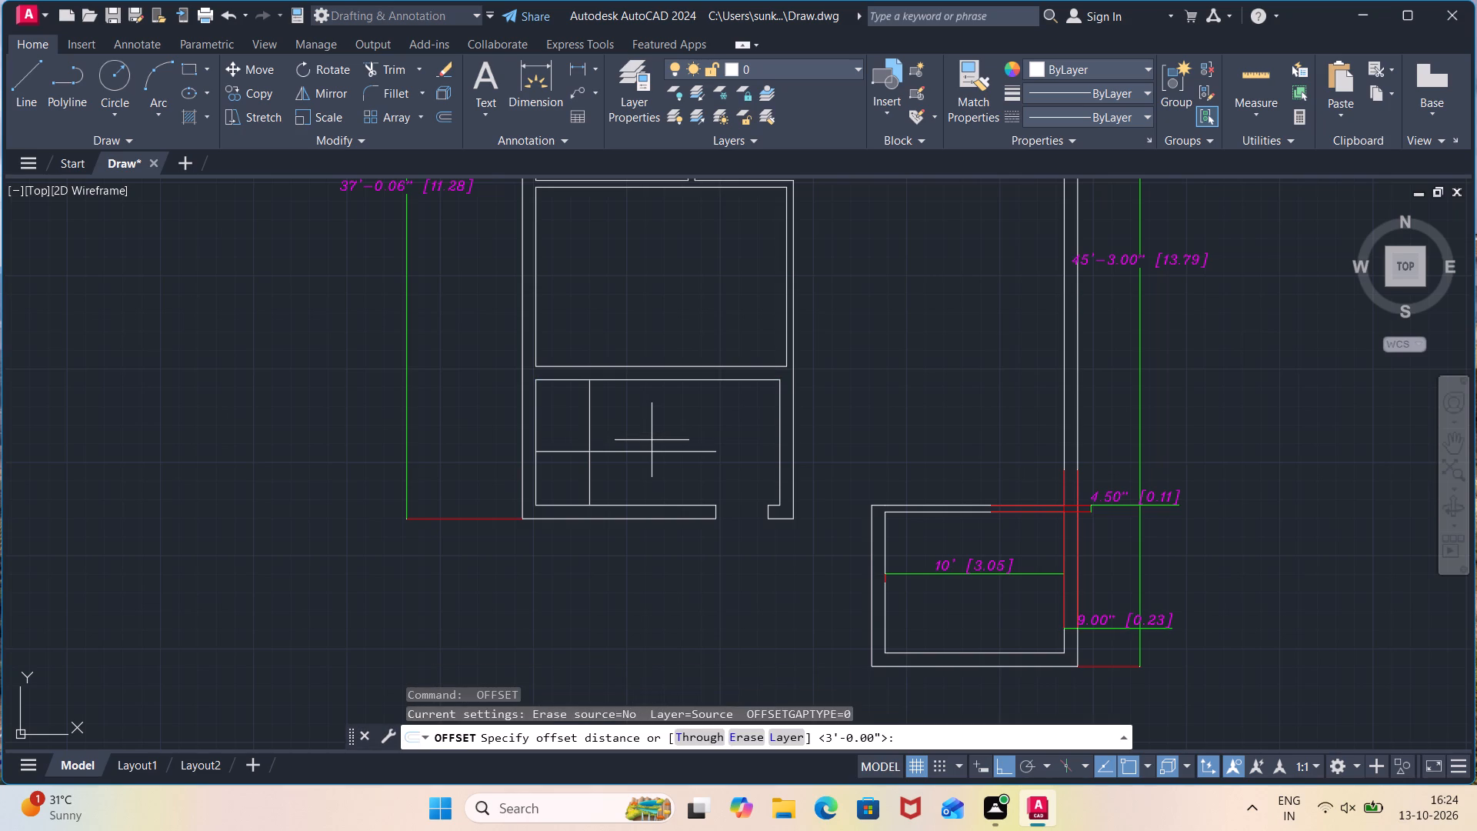
pyautogui.write("3.3'")
pyautogui.press('Return')
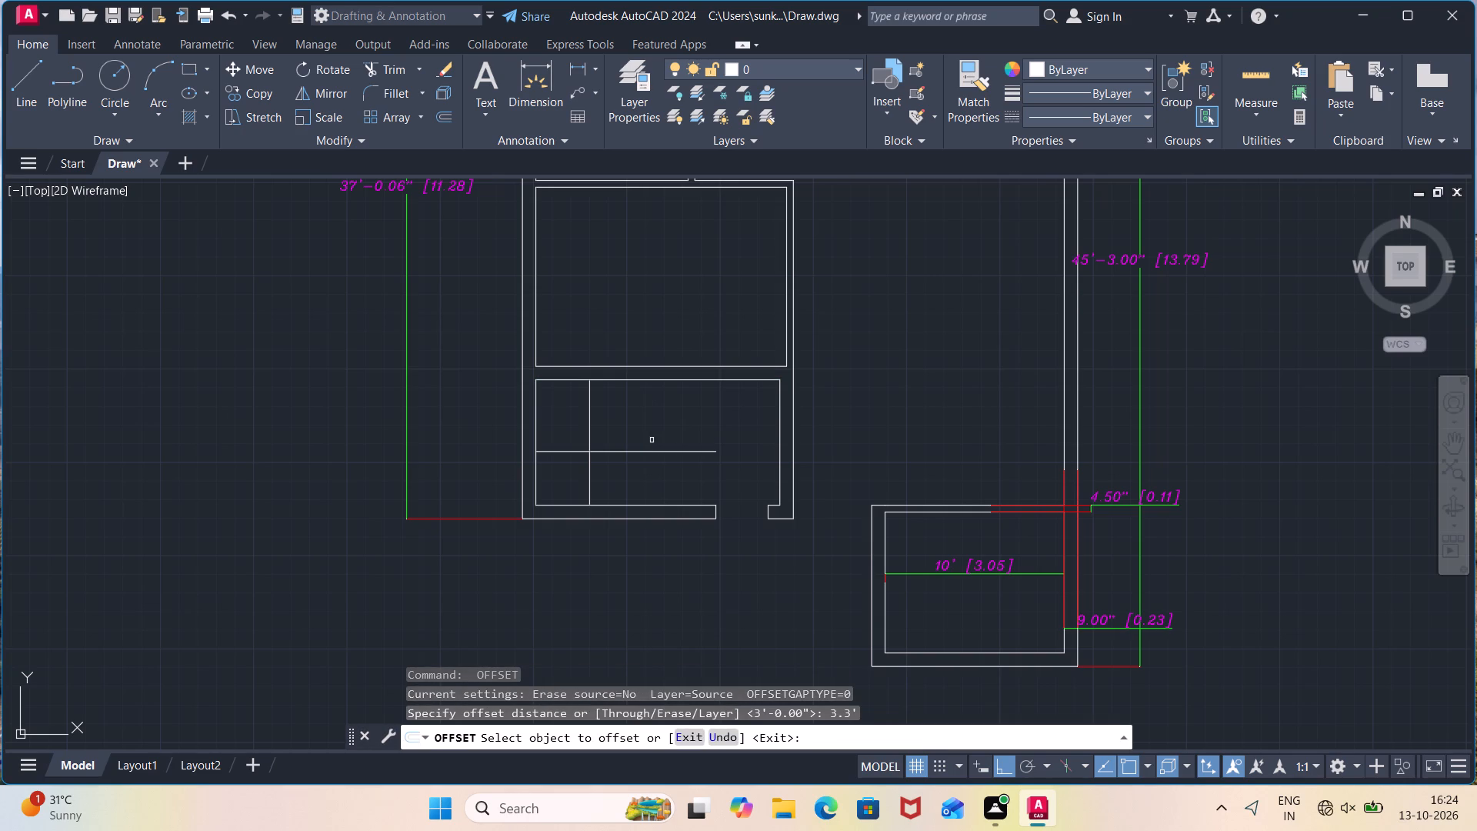
pyautogui.click(676, 379)
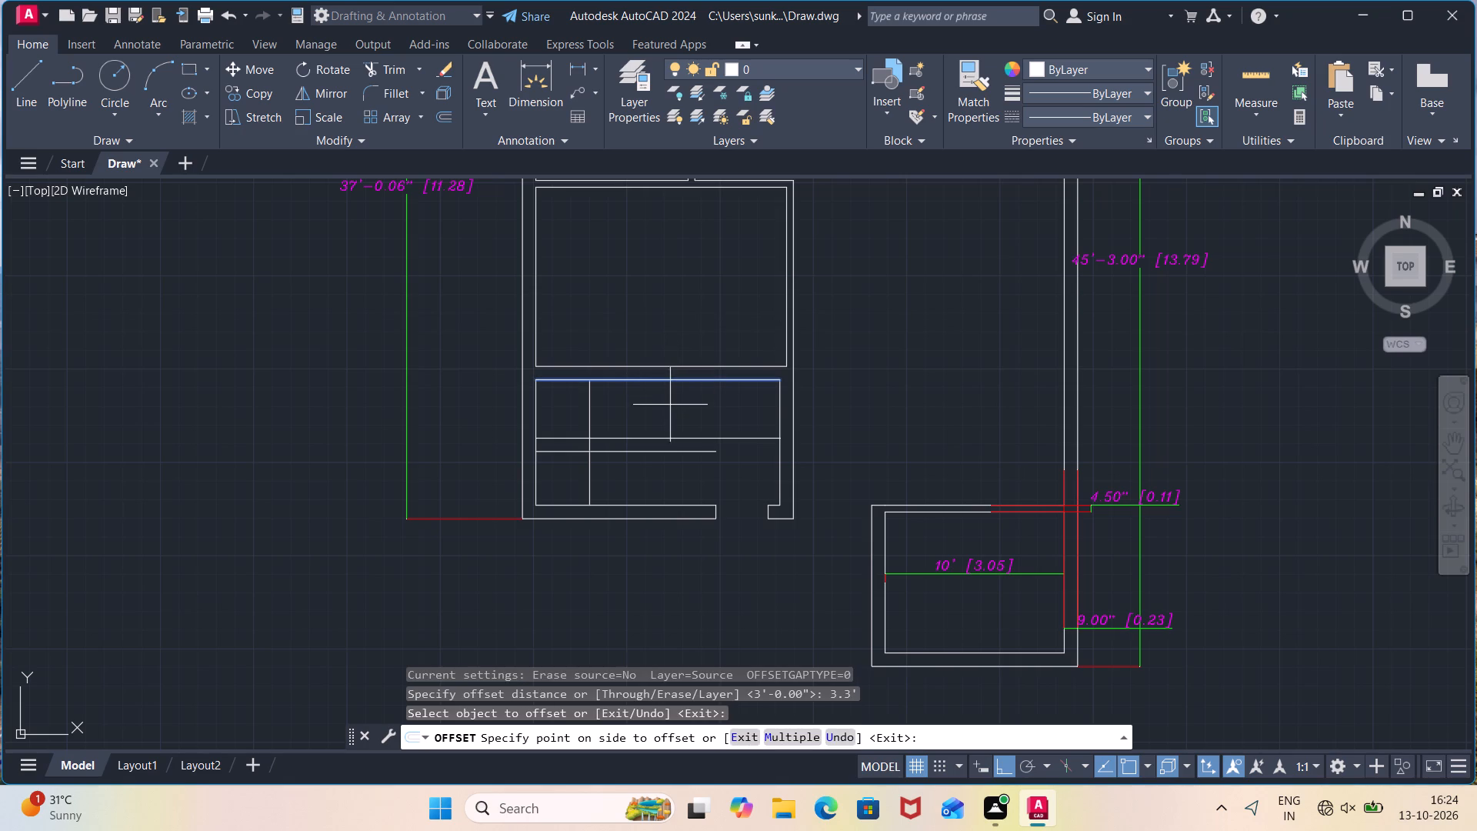
pyautogui.click(668, 422)
pyautogui.click(661, 506)
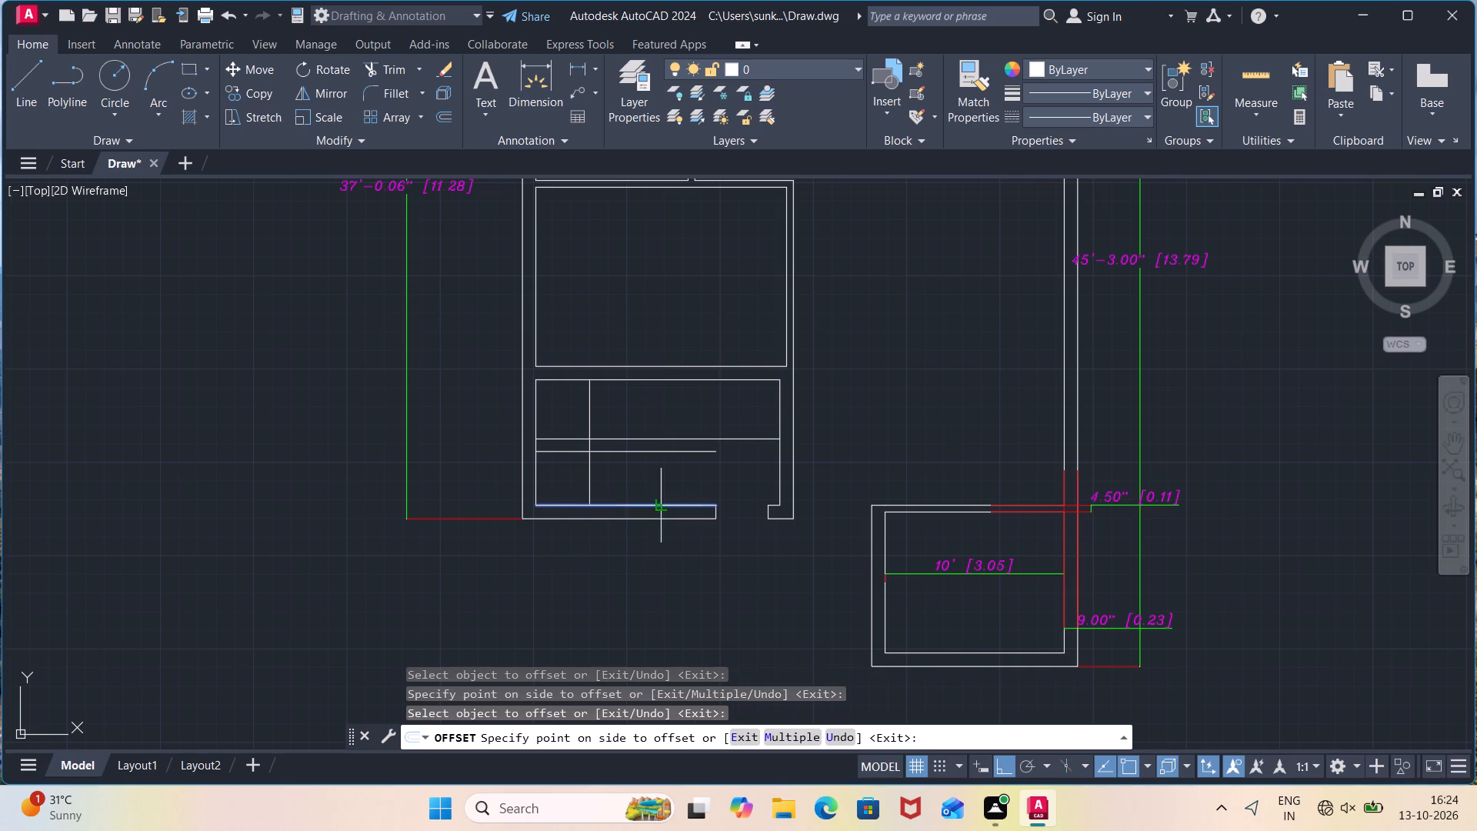
pyautogui.click(661, 470)
pyautogui.press('Escape')
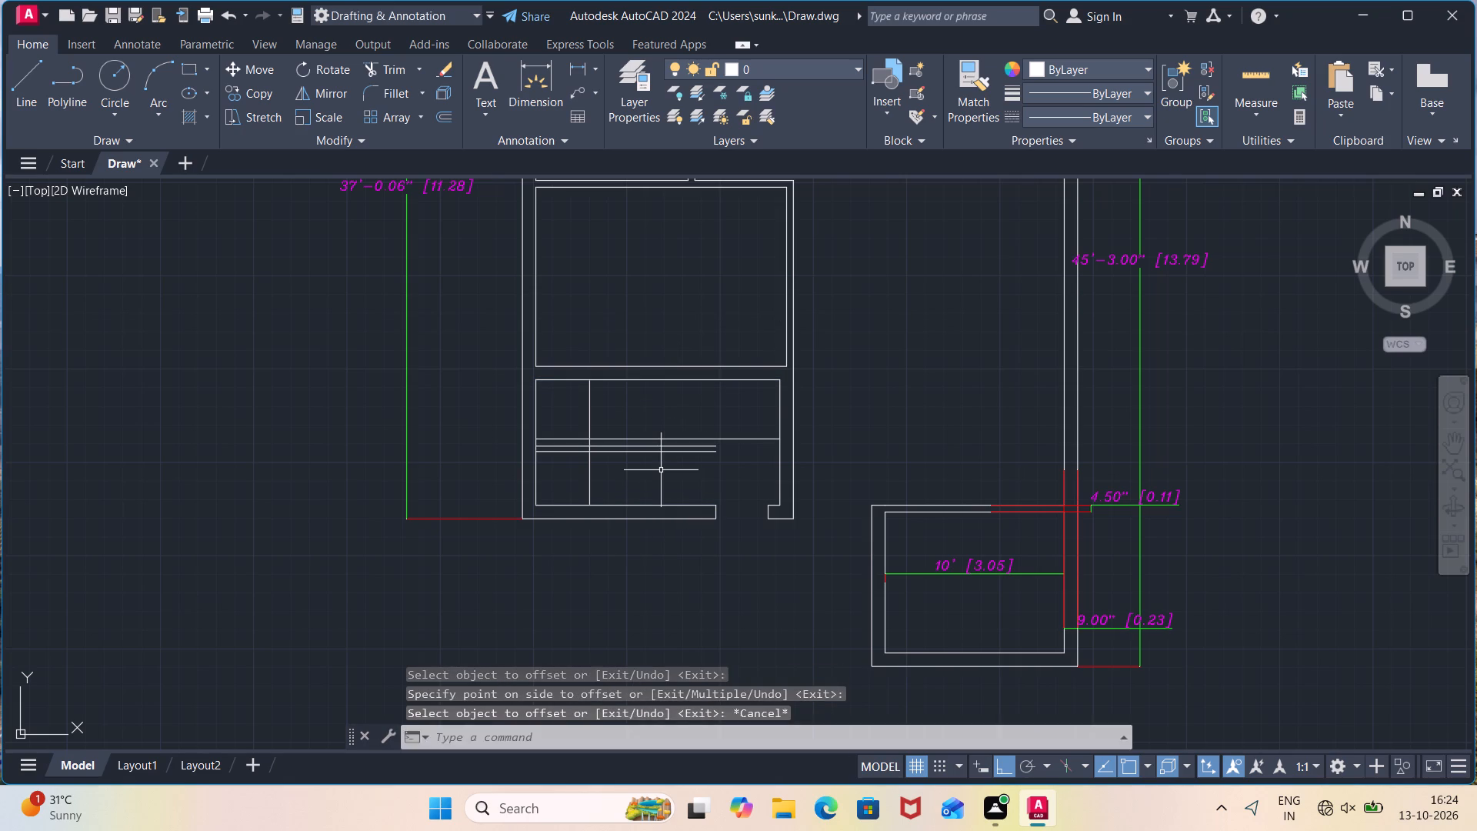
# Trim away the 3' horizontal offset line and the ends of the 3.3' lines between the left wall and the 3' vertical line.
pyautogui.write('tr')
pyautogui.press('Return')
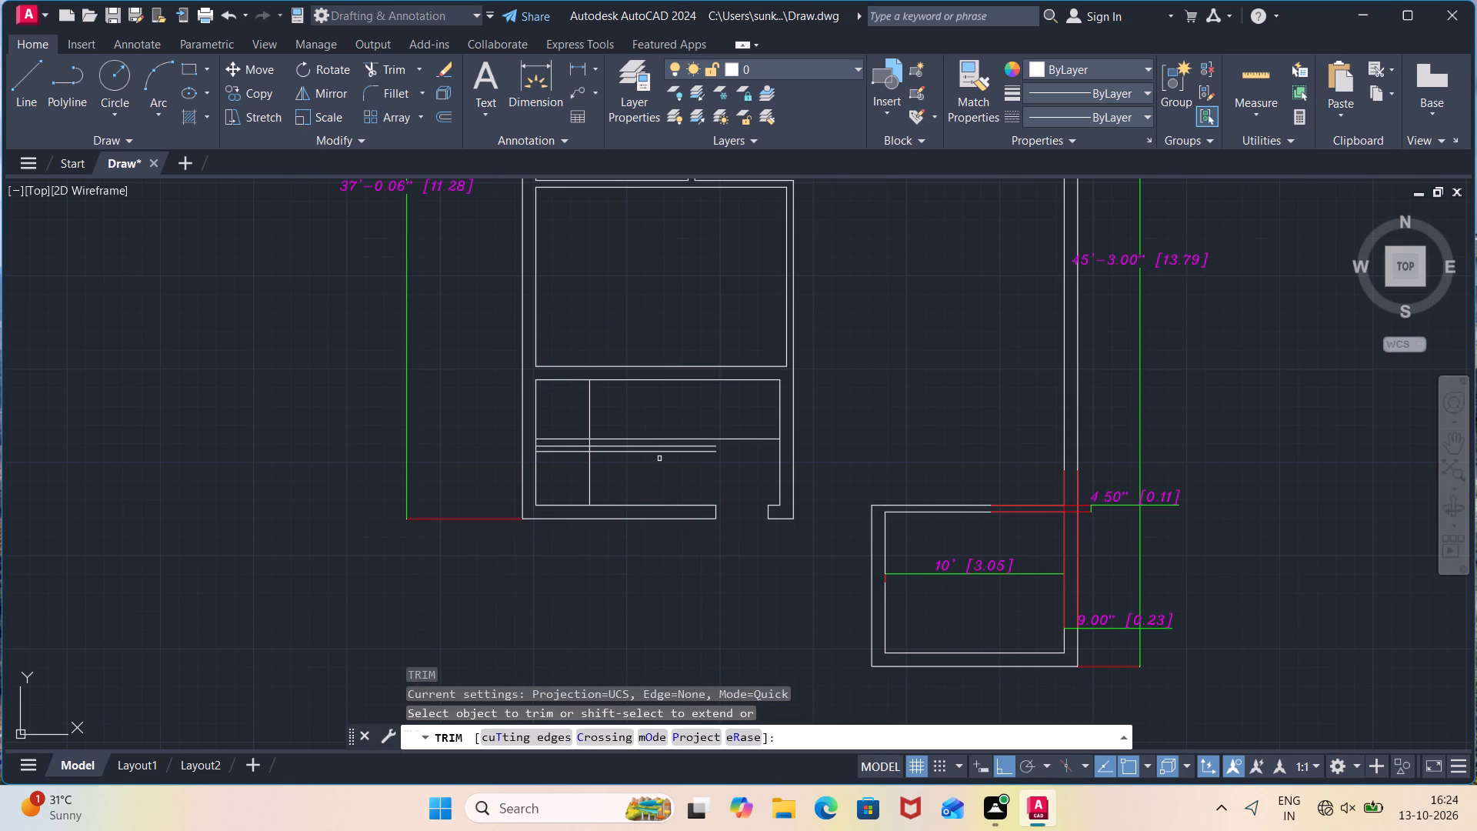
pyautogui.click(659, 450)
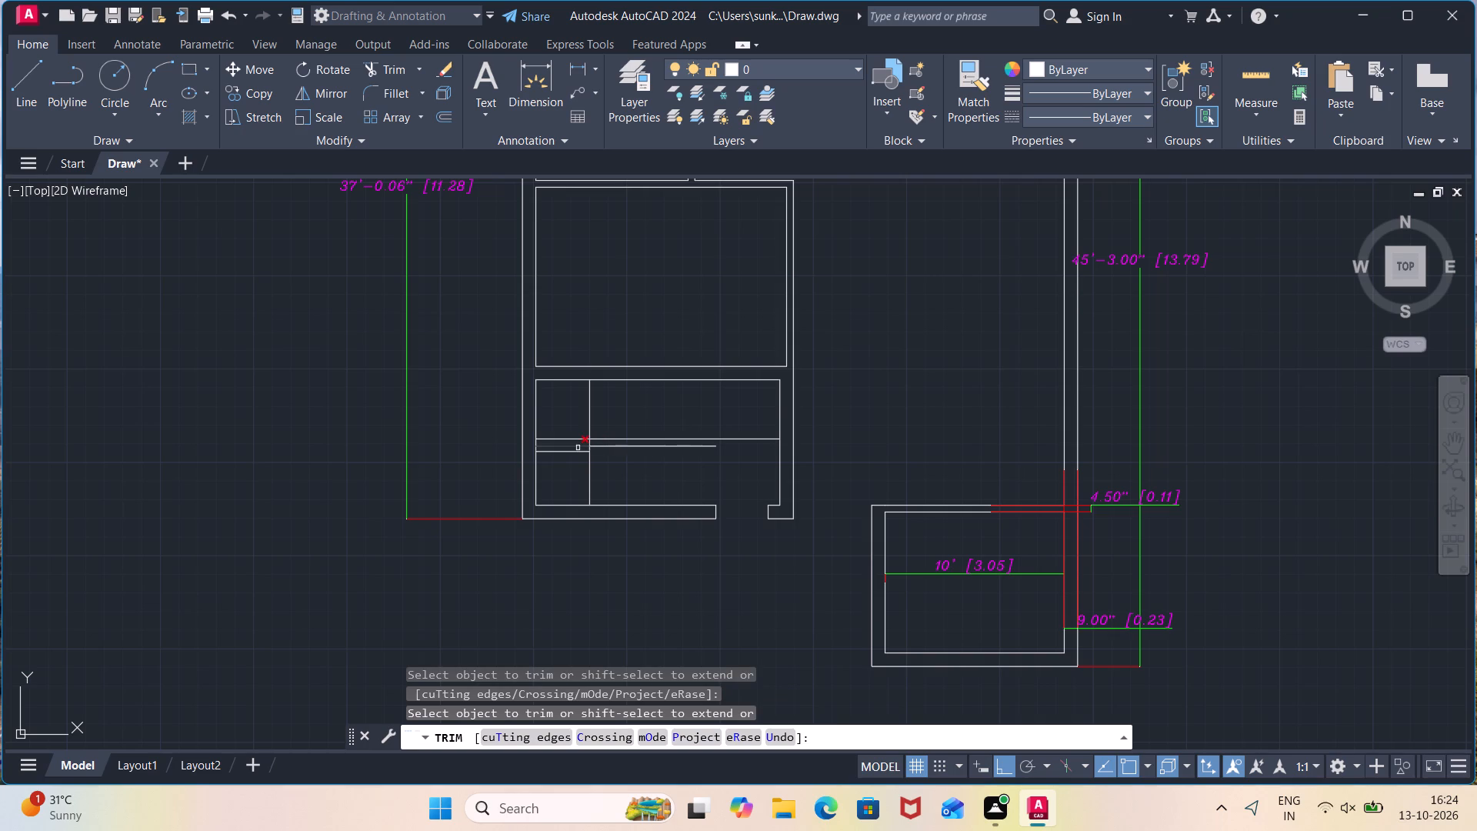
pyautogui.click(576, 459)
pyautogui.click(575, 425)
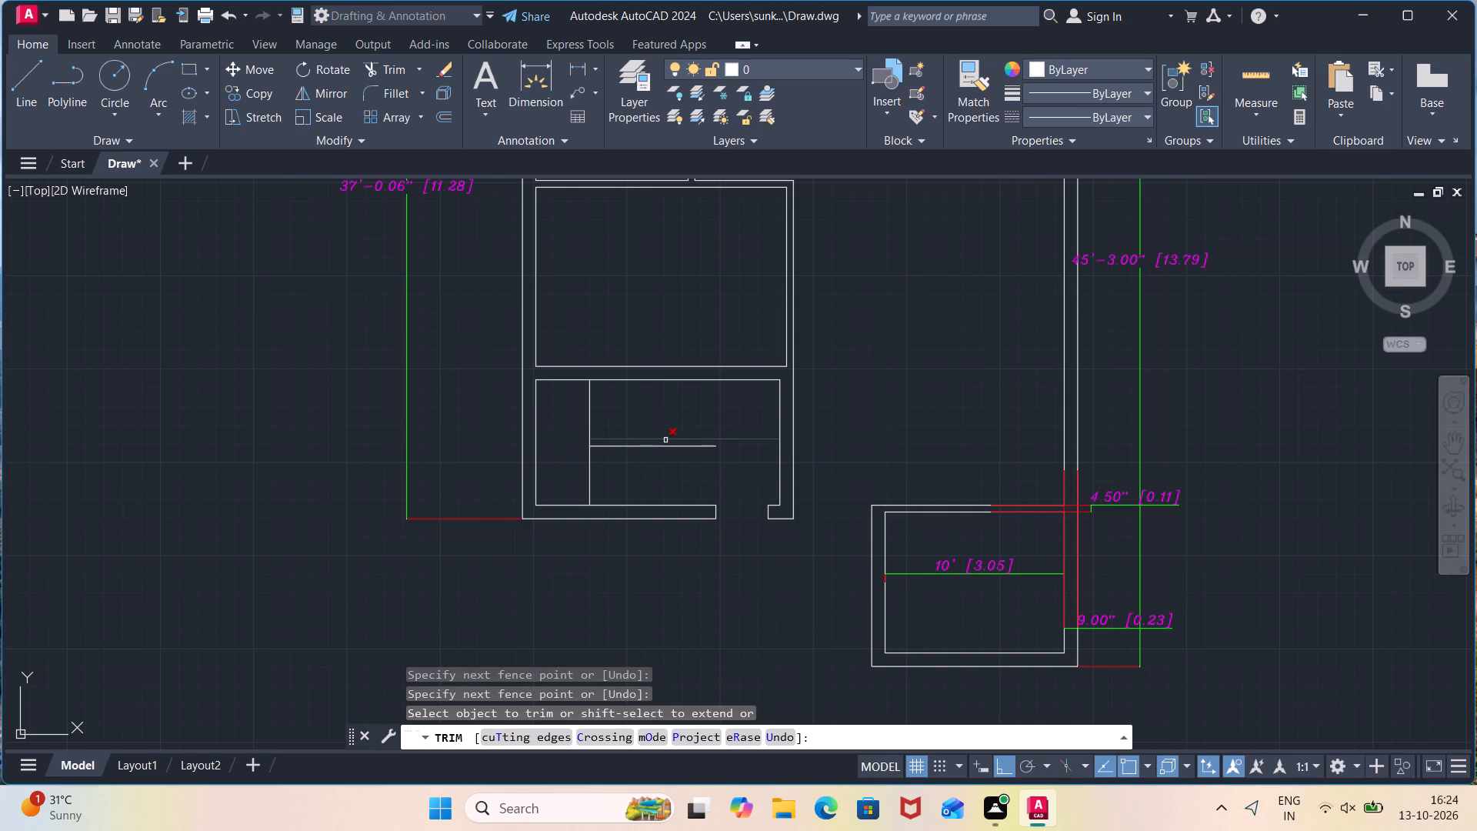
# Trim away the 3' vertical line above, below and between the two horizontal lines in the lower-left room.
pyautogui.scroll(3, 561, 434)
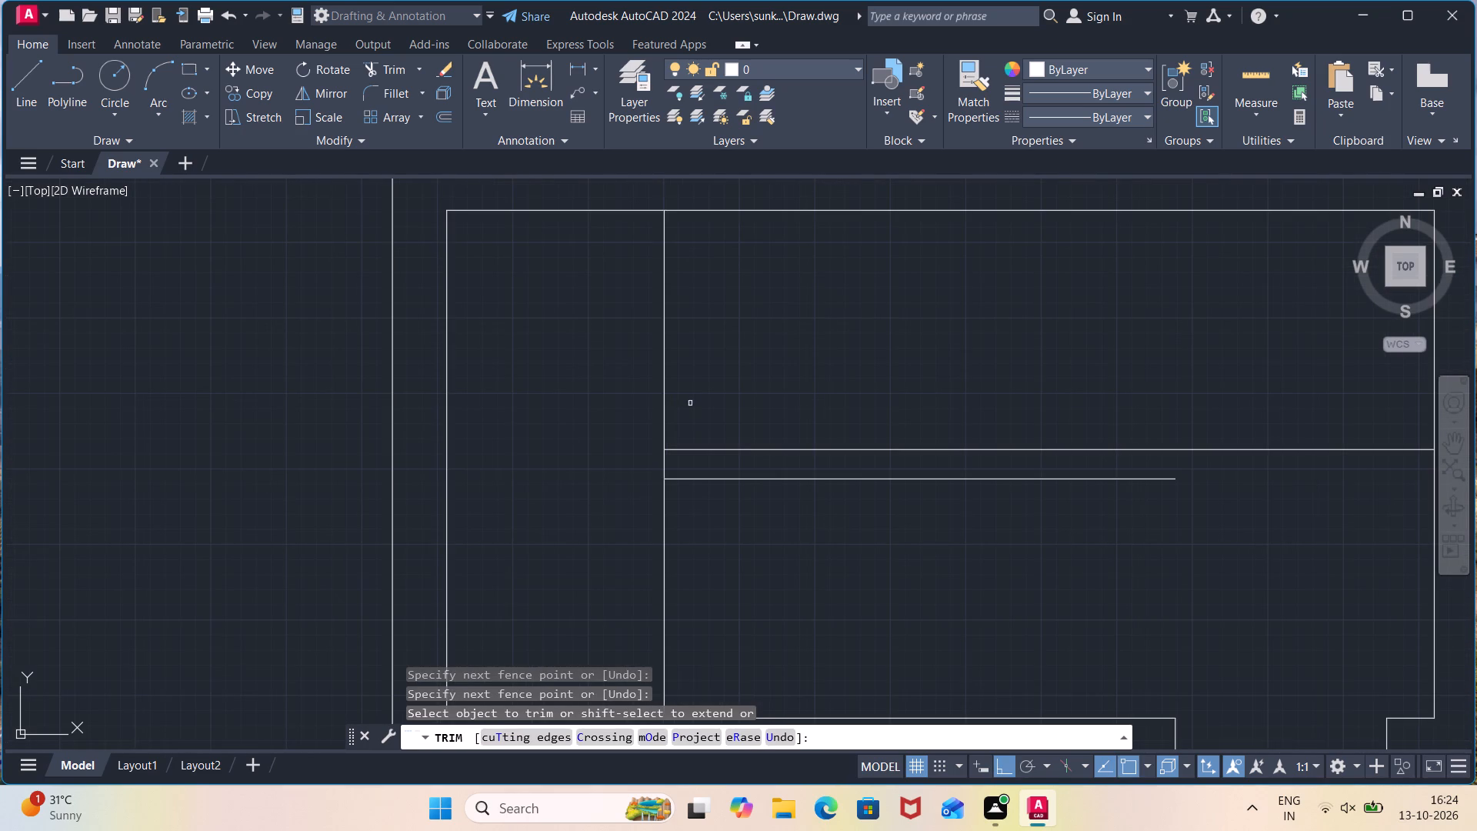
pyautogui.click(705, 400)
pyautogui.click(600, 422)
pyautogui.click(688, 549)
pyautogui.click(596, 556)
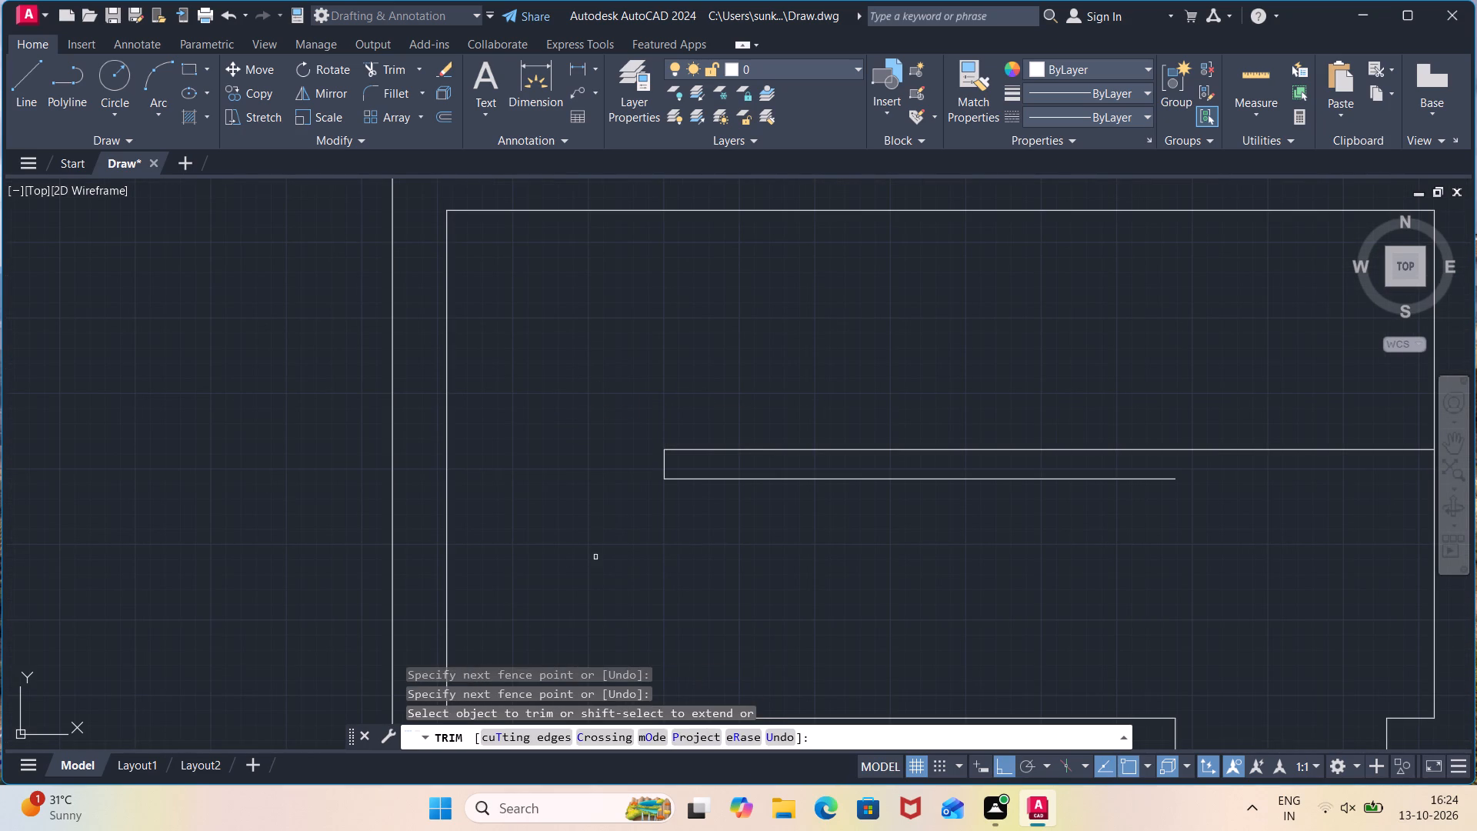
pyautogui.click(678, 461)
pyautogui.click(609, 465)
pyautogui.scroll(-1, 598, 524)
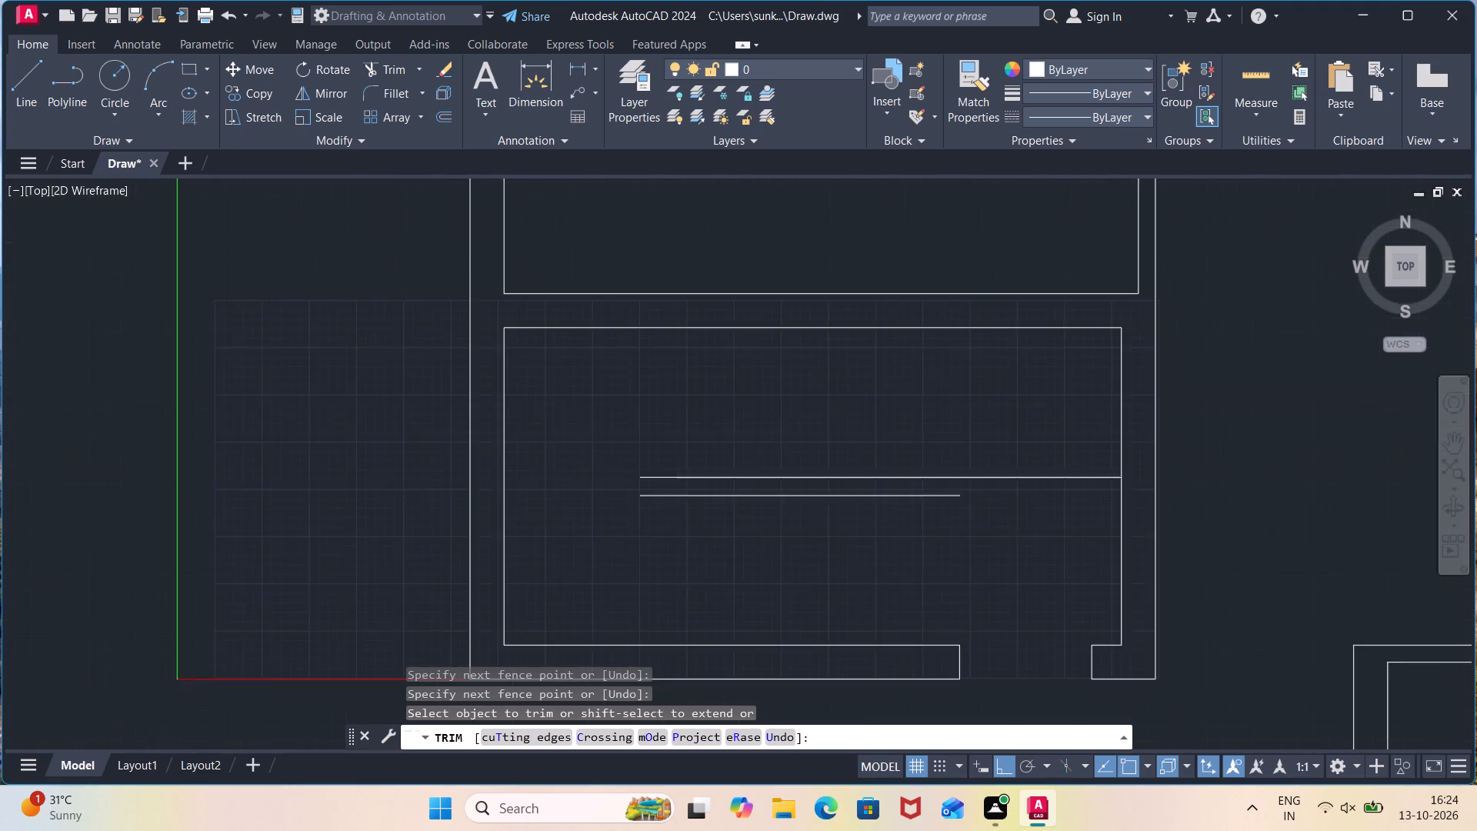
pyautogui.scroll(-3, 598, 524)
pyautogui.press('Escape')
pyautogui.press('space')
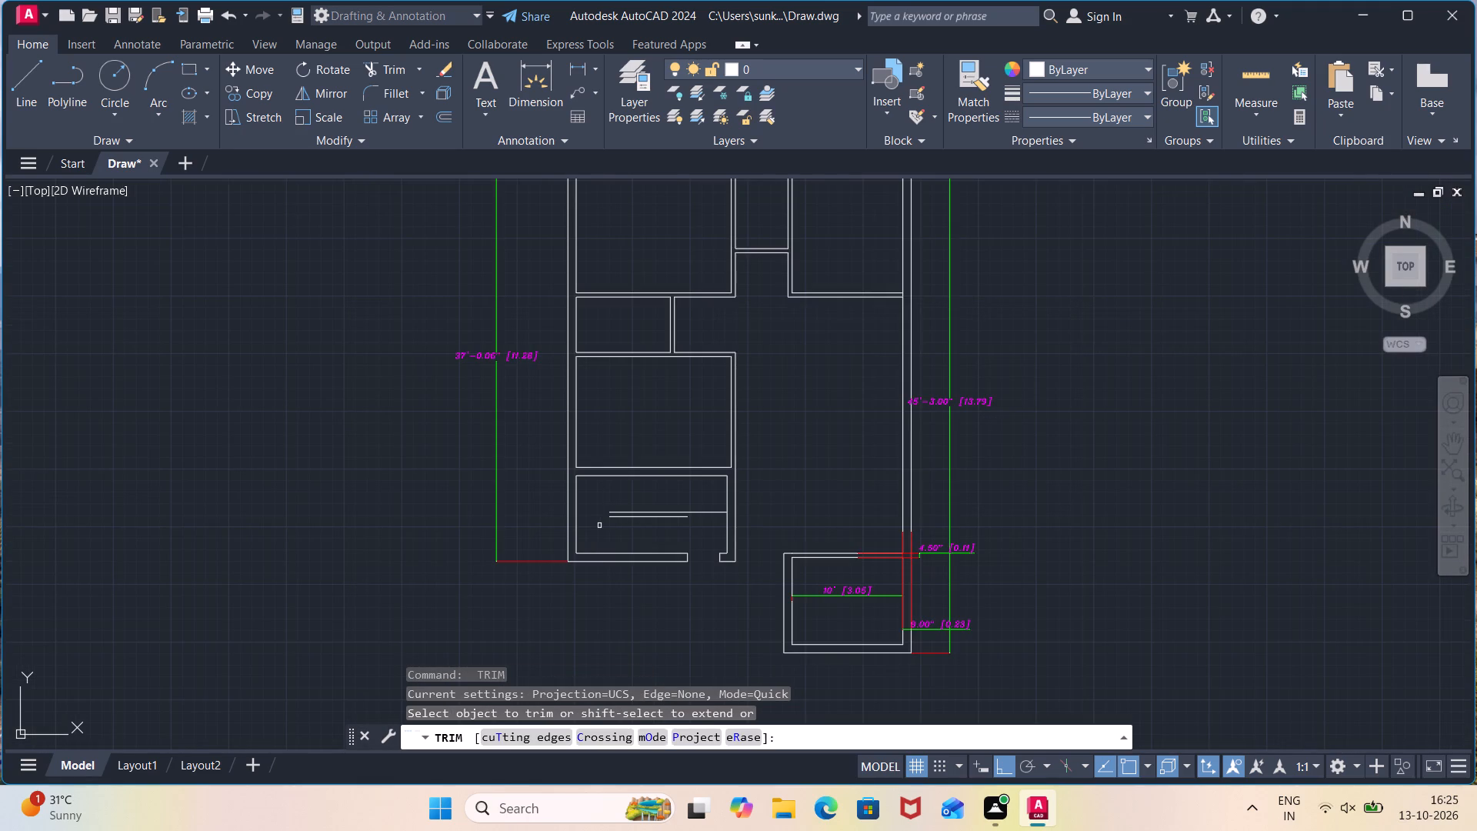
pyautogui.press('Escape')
# Offset the lower-left room's left inner wall line 4' into the room.
pyautogui.press('o')
pyautogui.press('Return')
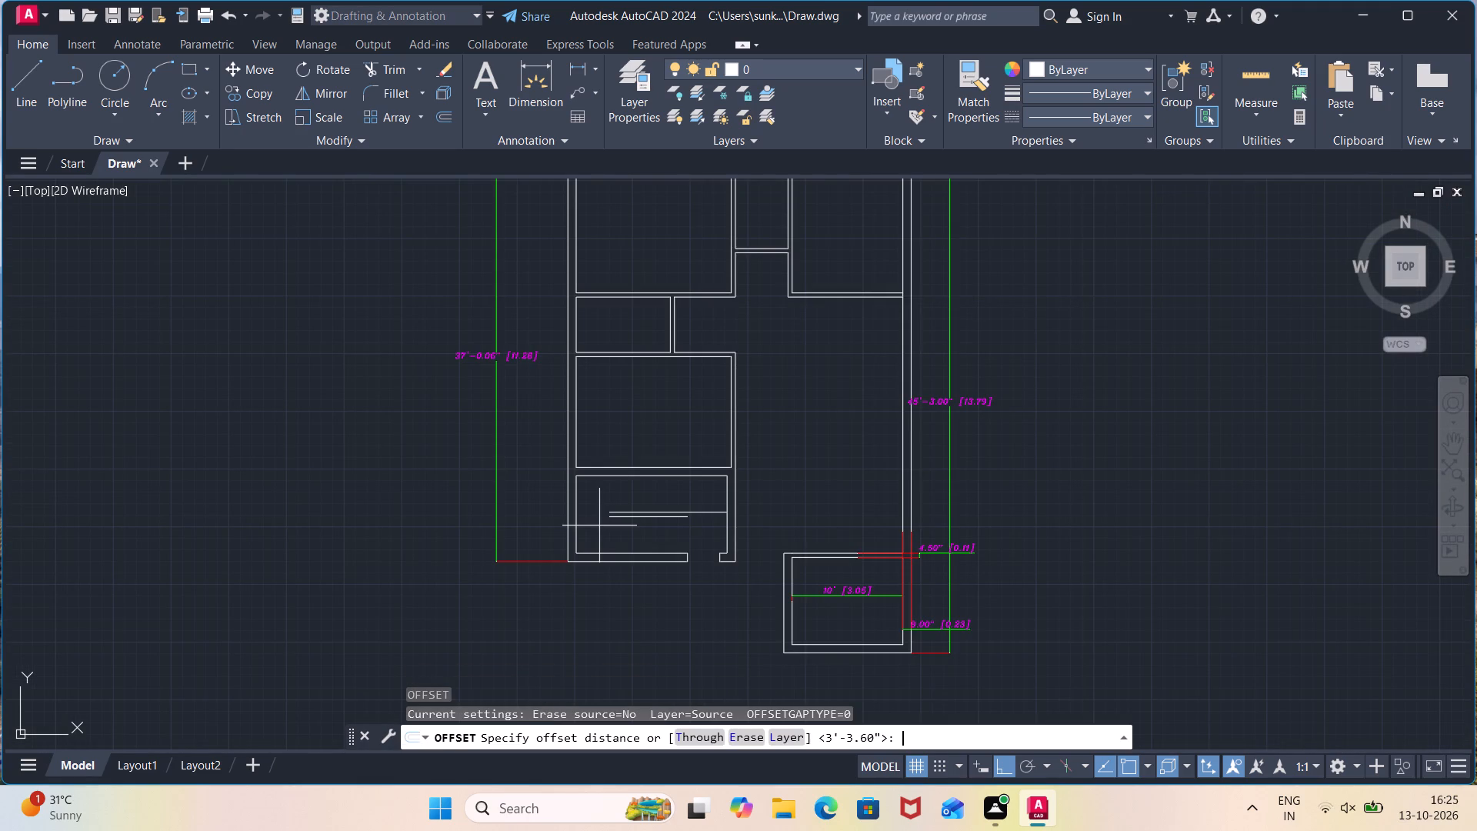
pyautogui.write("4'")
pyautogui.press('Return')
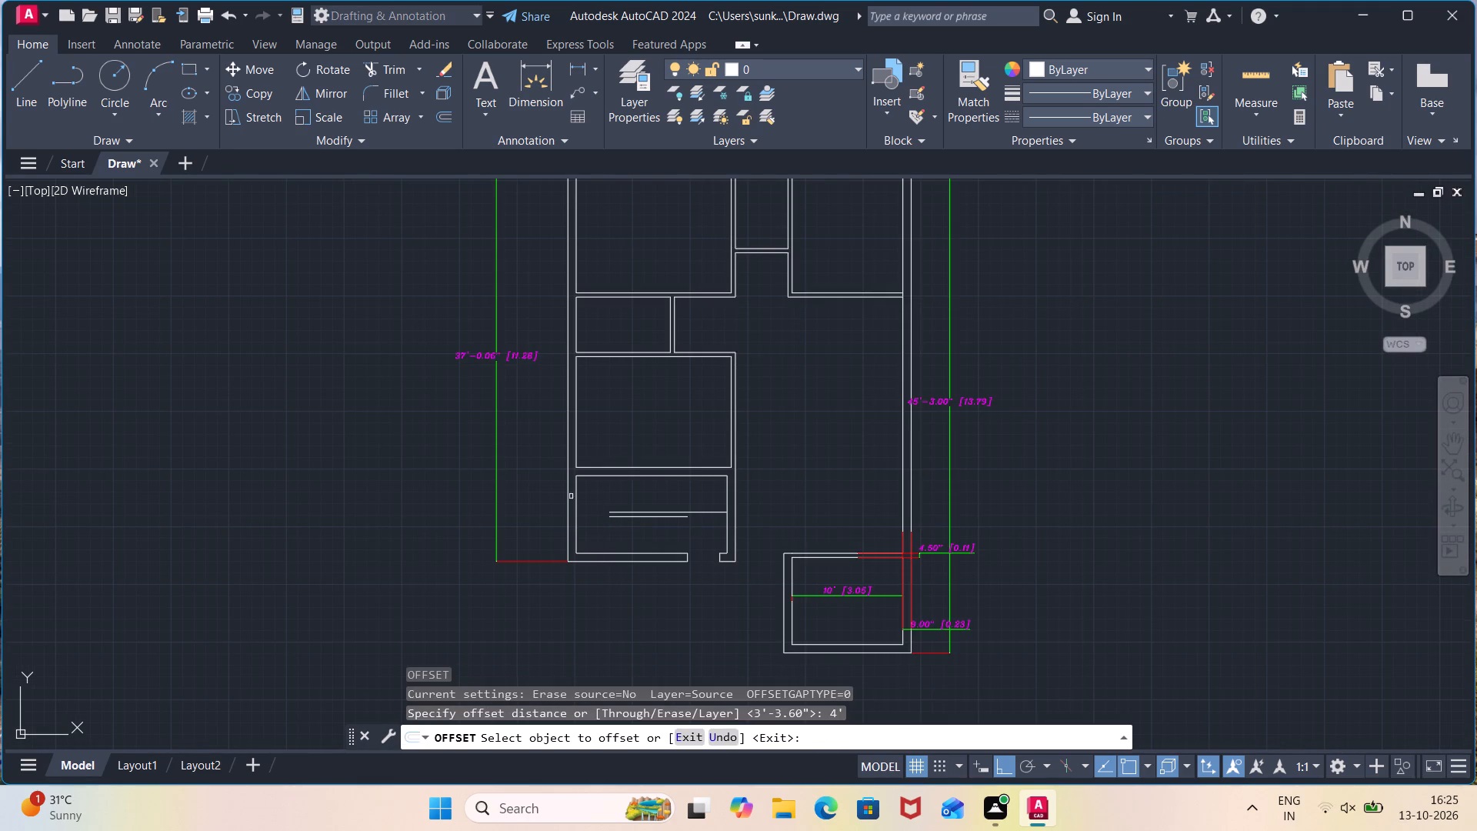
pyautogui.click(575, 527)
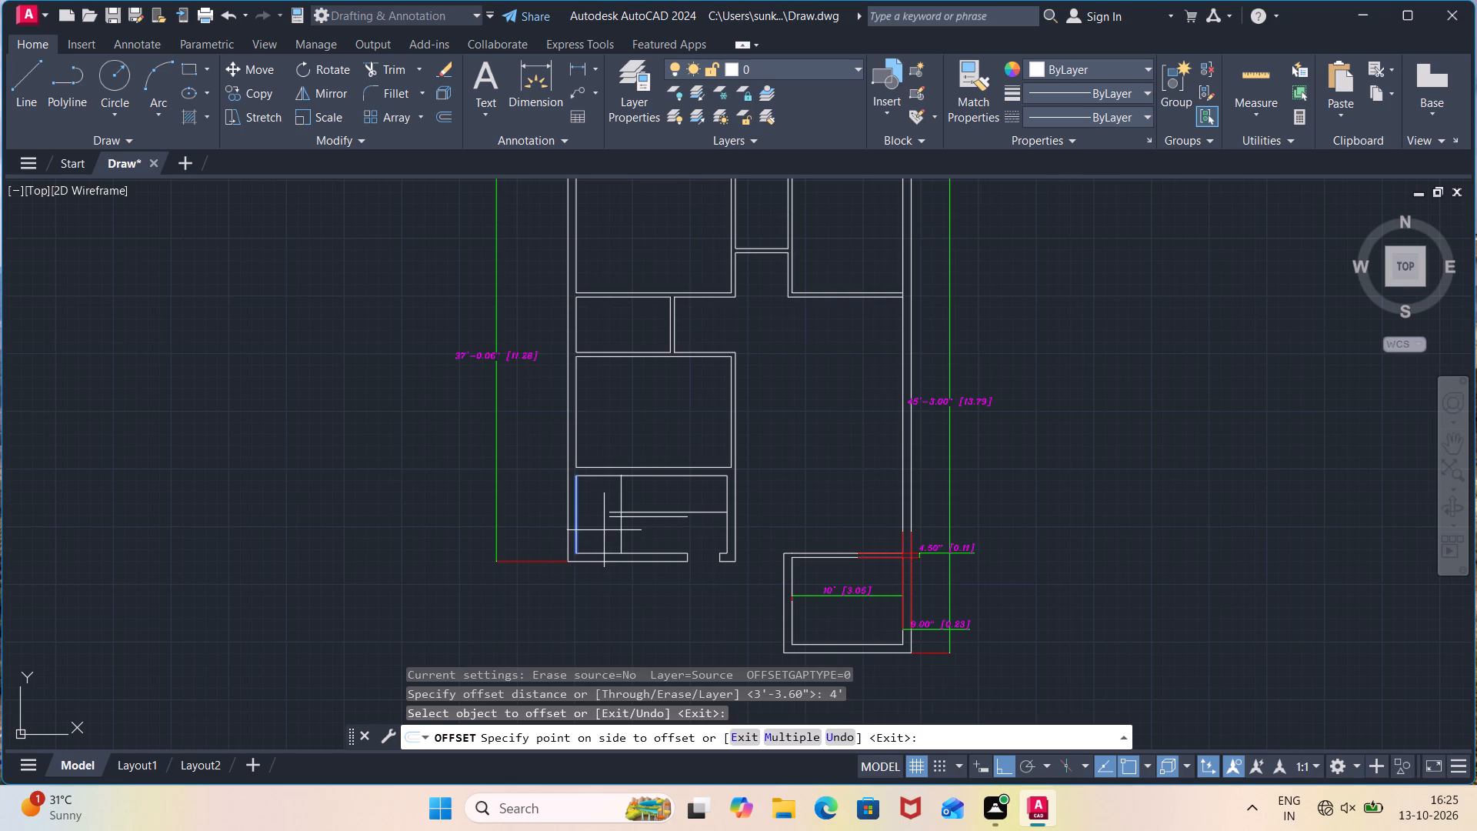
pyautogui.click(607, 530)
pyautogui.press('Escape')
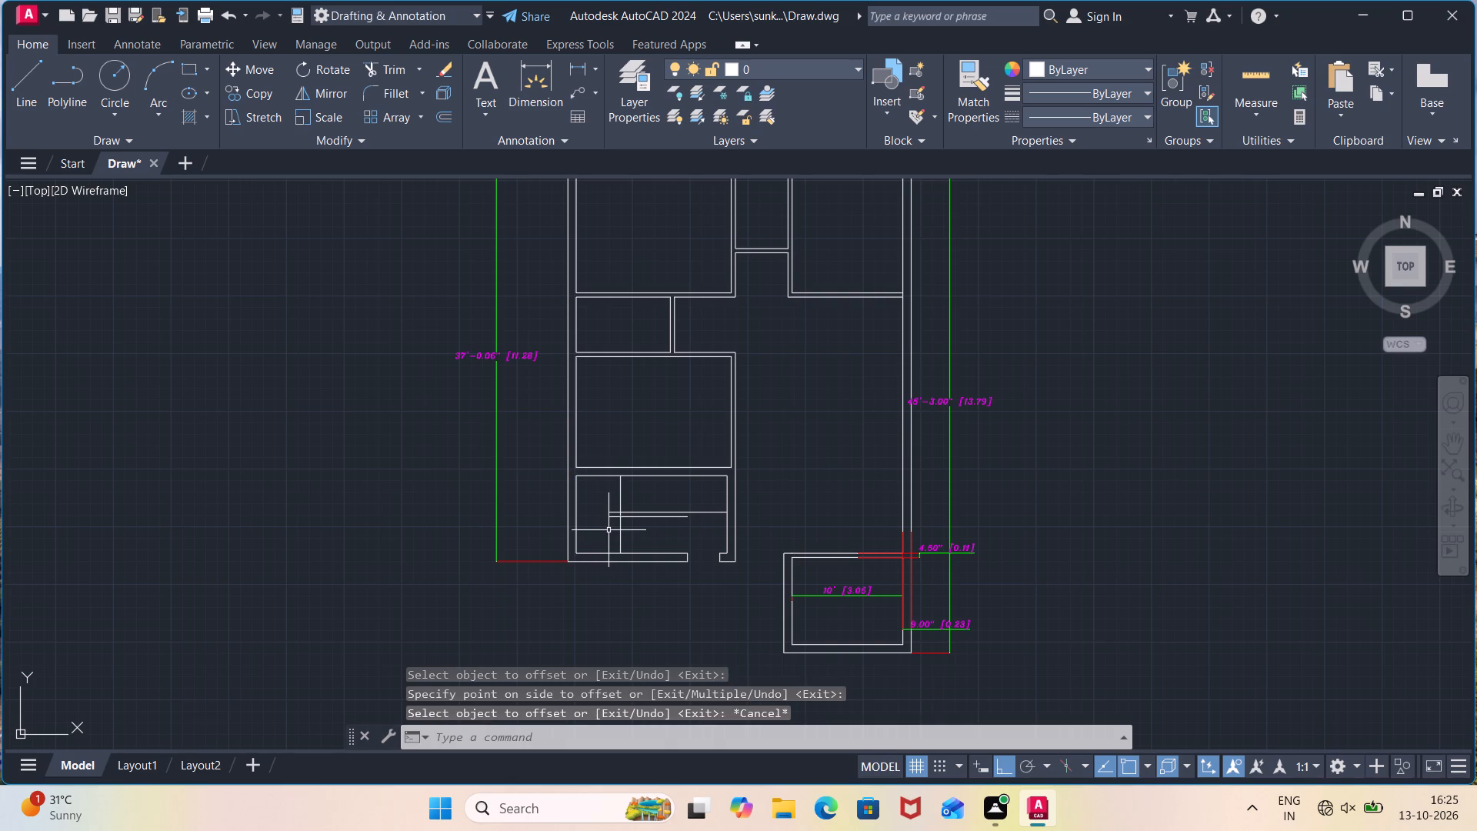
# Trim the ends of both horizontal middle lines that project past the 4' vertical line toward the left wall.
pyautogui.write('tr')
pyautogui.press('Return')
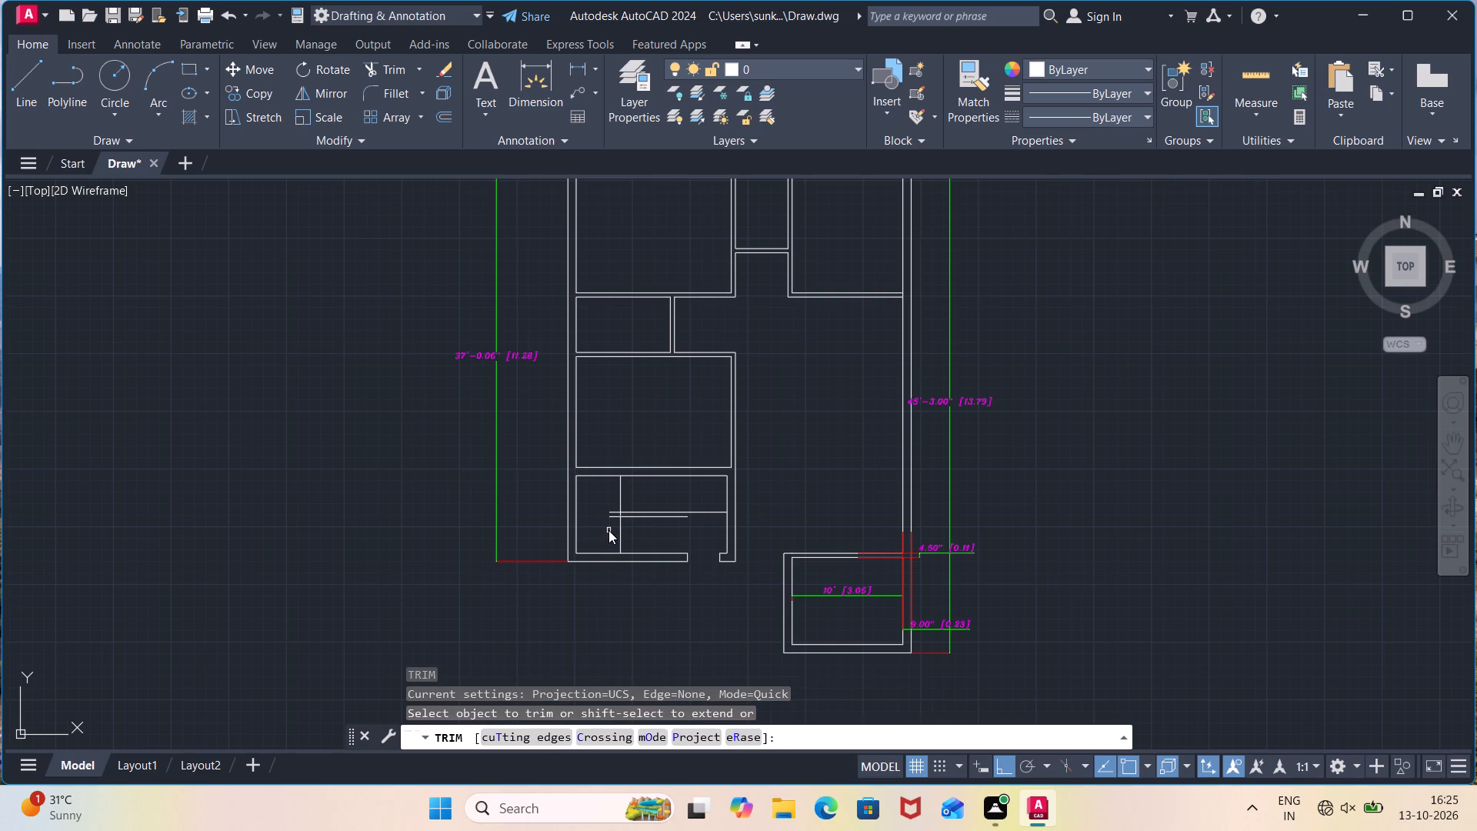
pyautogui.click(615, 526)
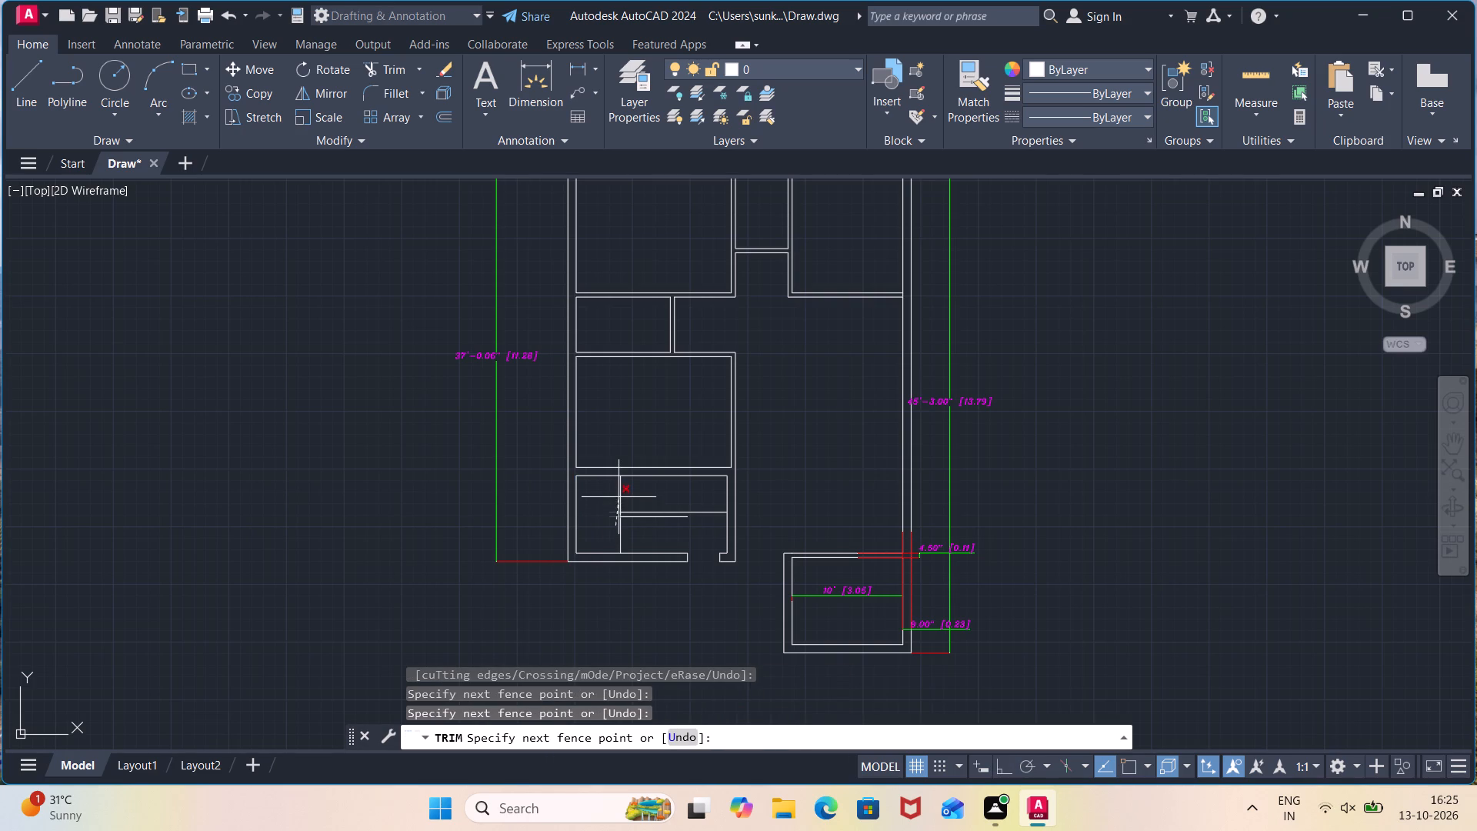
pyautogui.click(613, 496)
pyautogui.scroll(3, 641, 519)
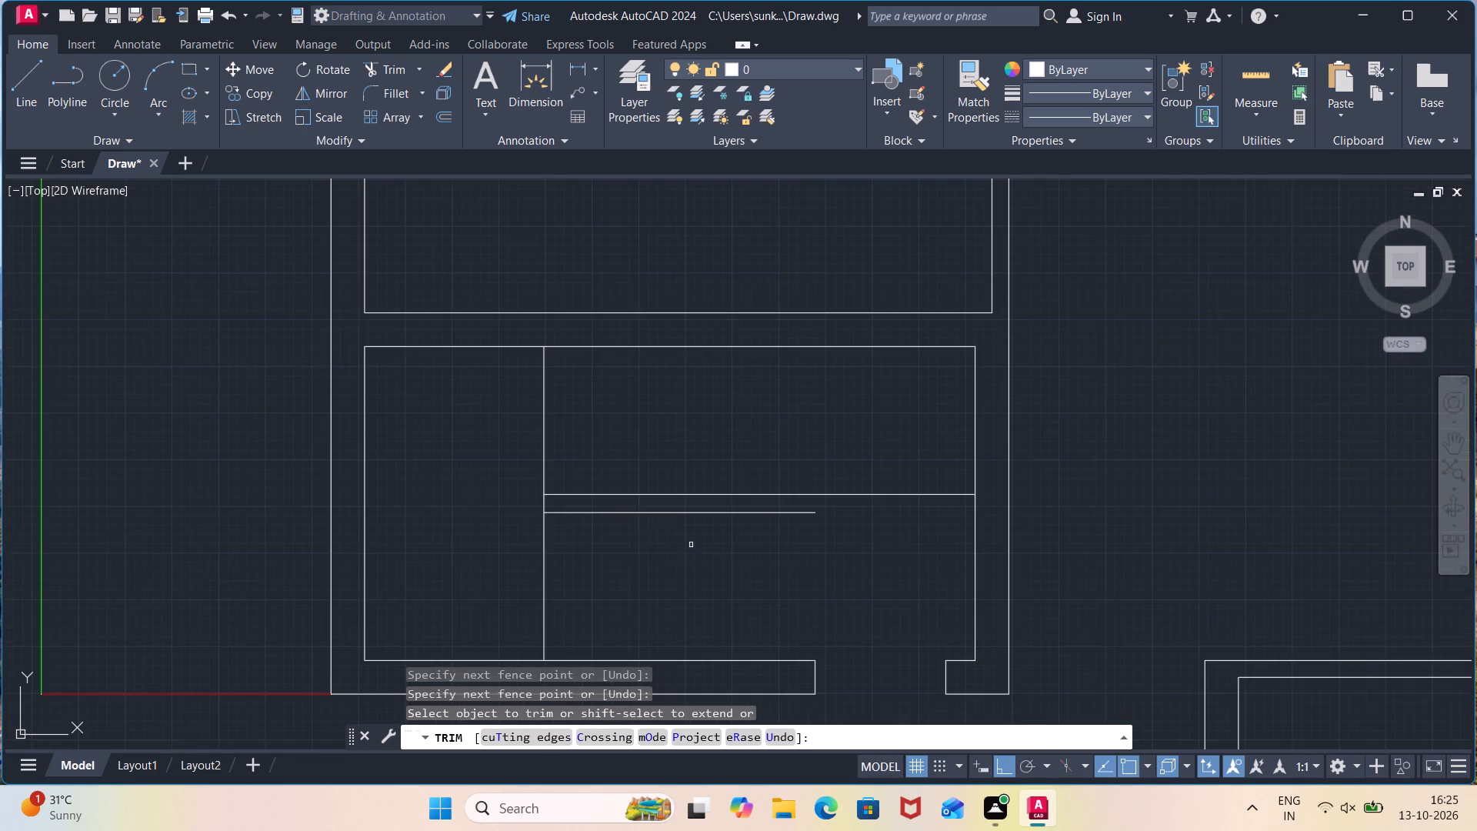
pyautogui.press('Escape')
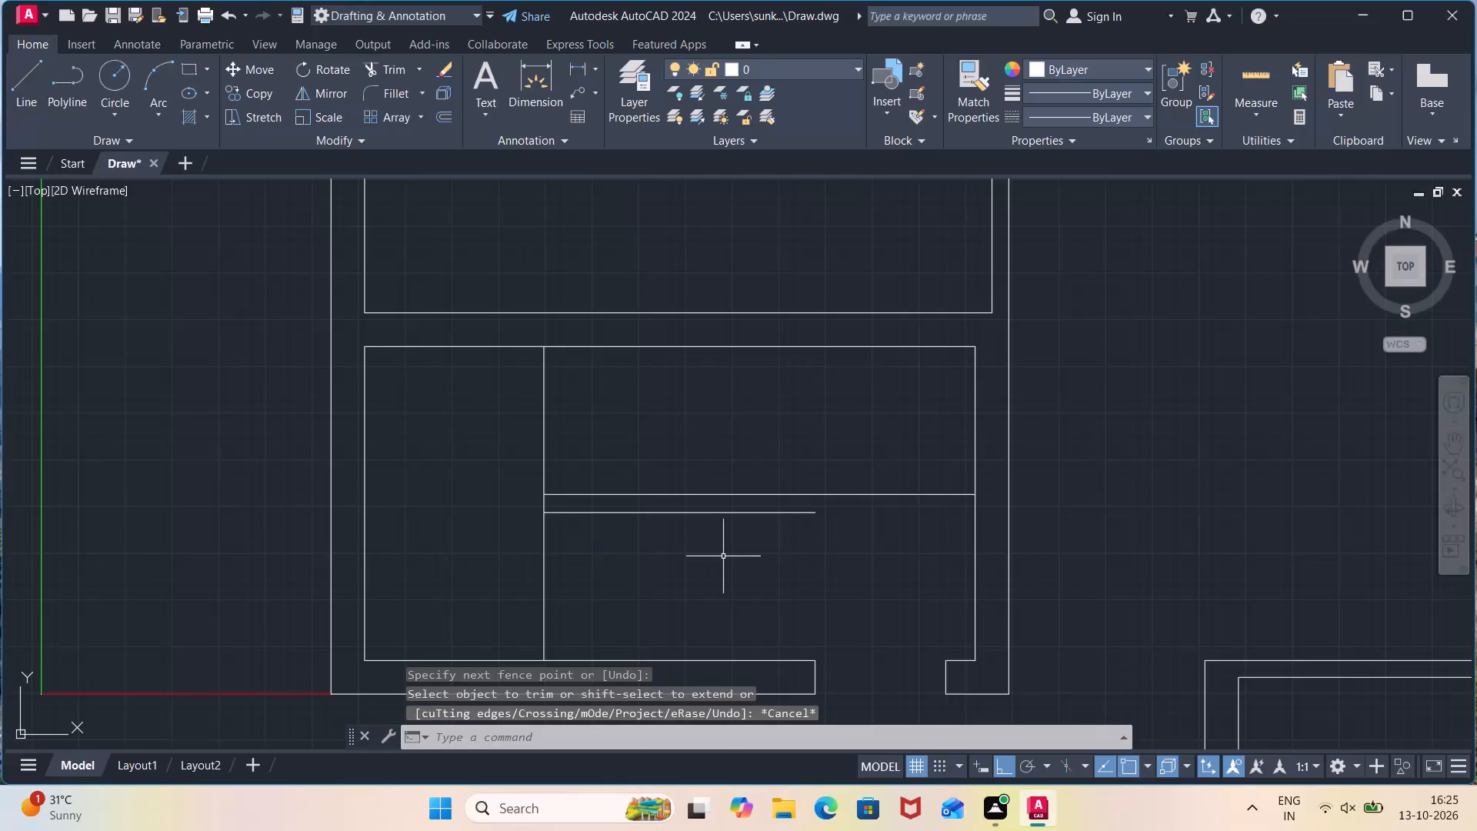
# Offset the 4' vertical line 9" toward the right wall seven times in succession to form the stair tread lines.
pyautogui.press('o')
pyautogui.press('Return')
pyautogui.write('9"')
pyautogui.press('Return')
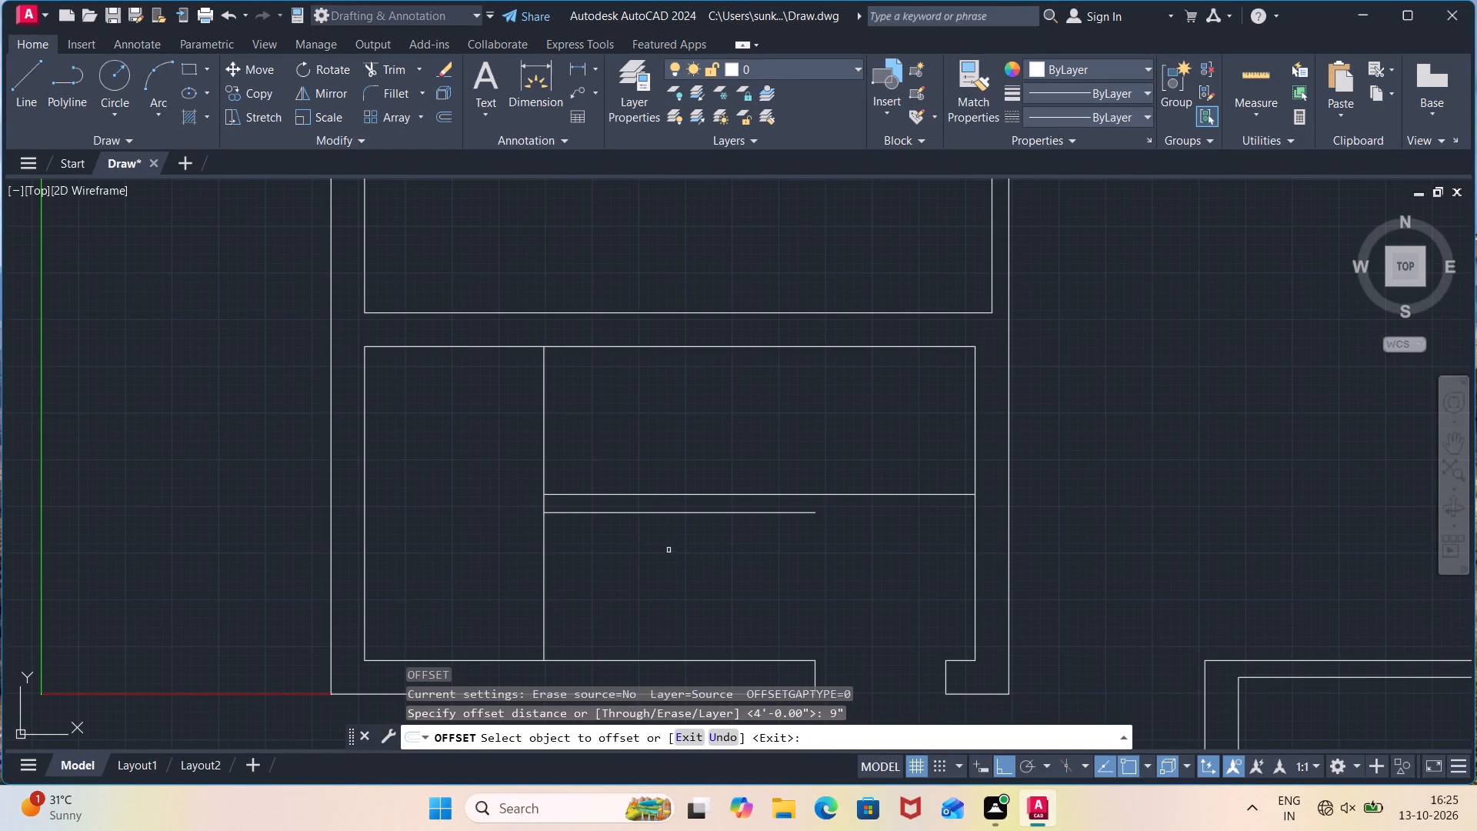
pyautogui.click(545, 601)
pyautogui.click(607, 600)
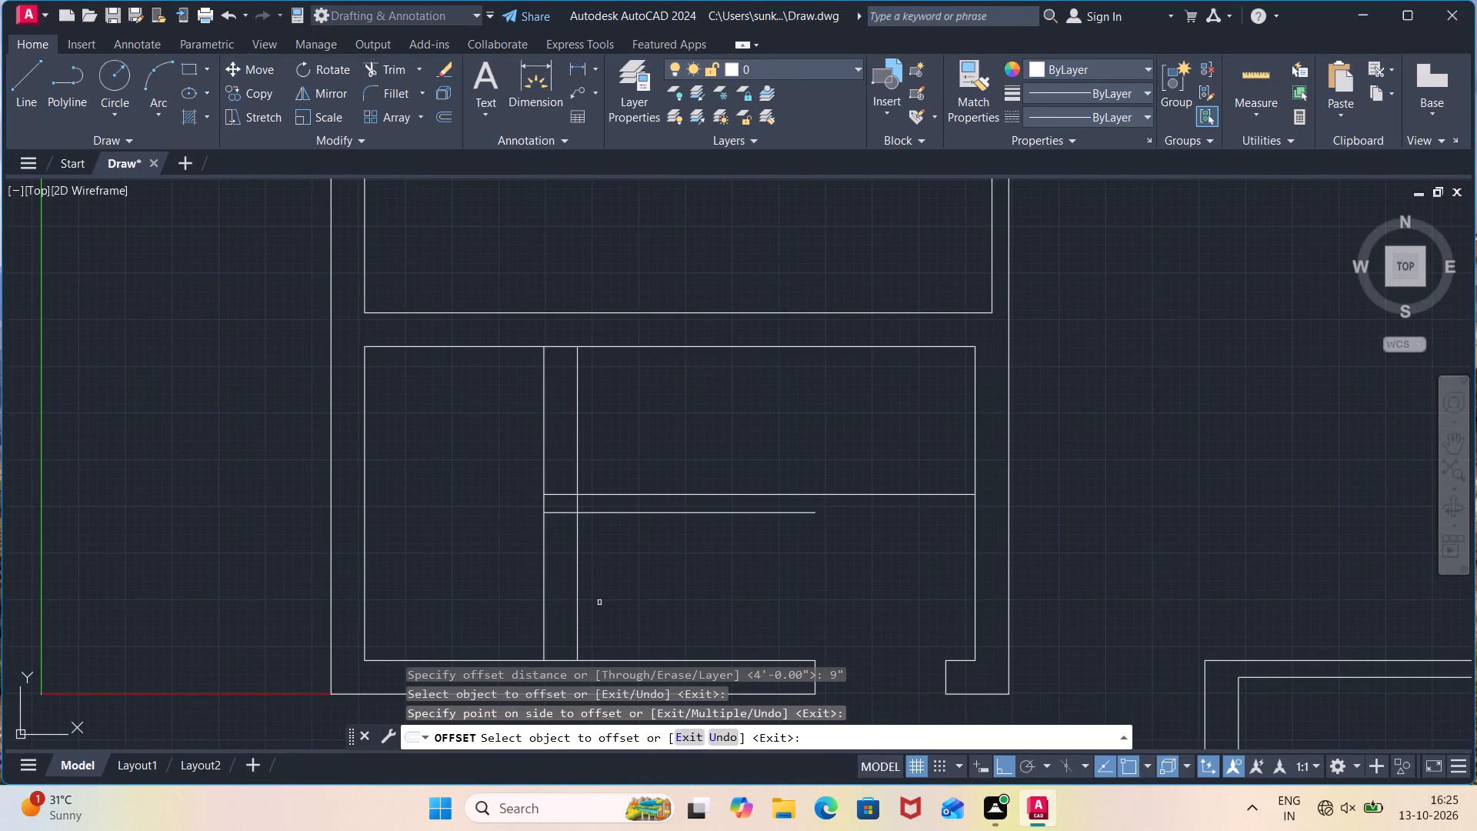
pyautogui.click(576, 614)
pyautogui.click(641, 609)
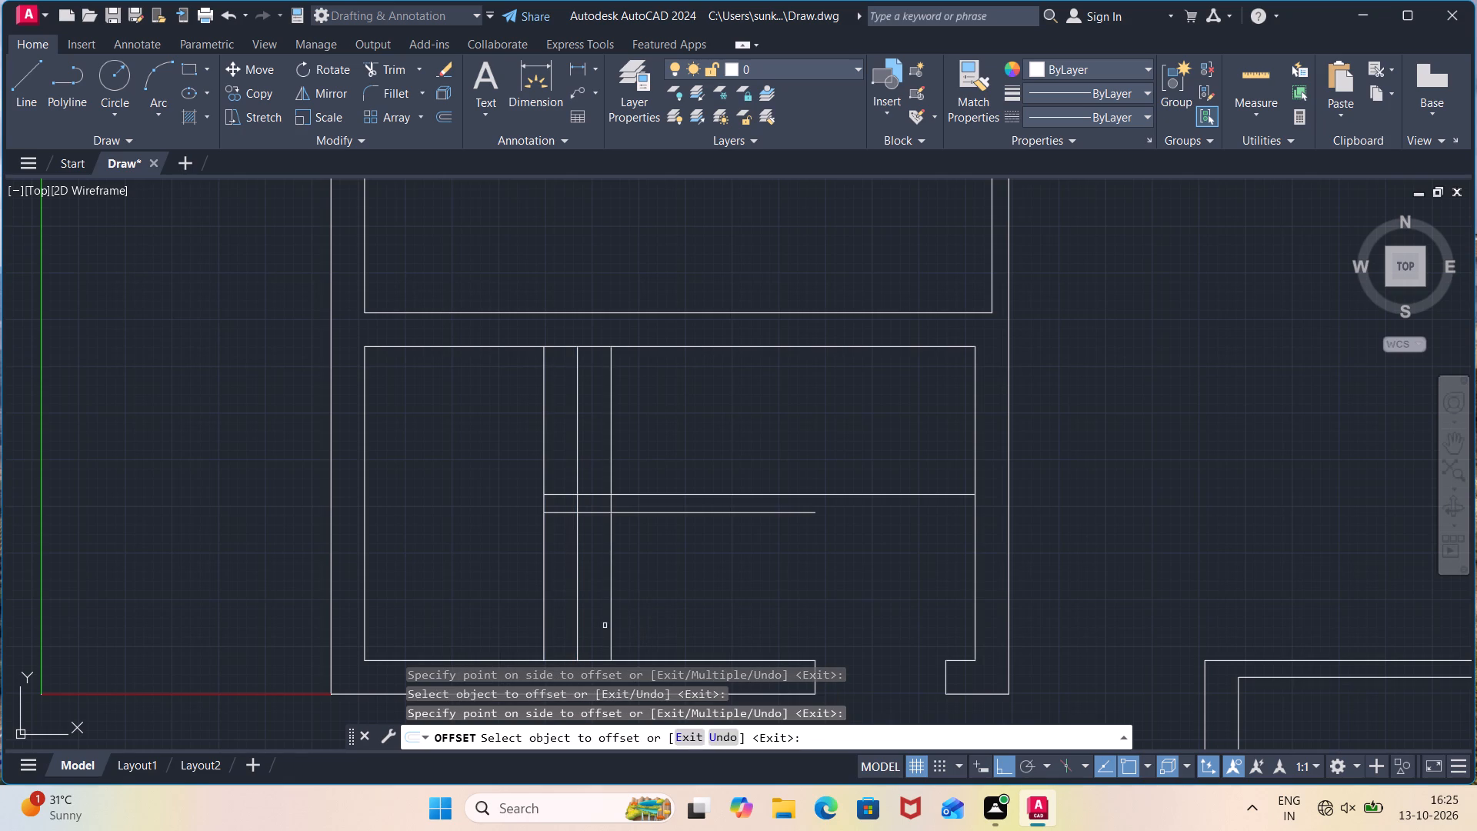
pyautogui.click(612, 620)
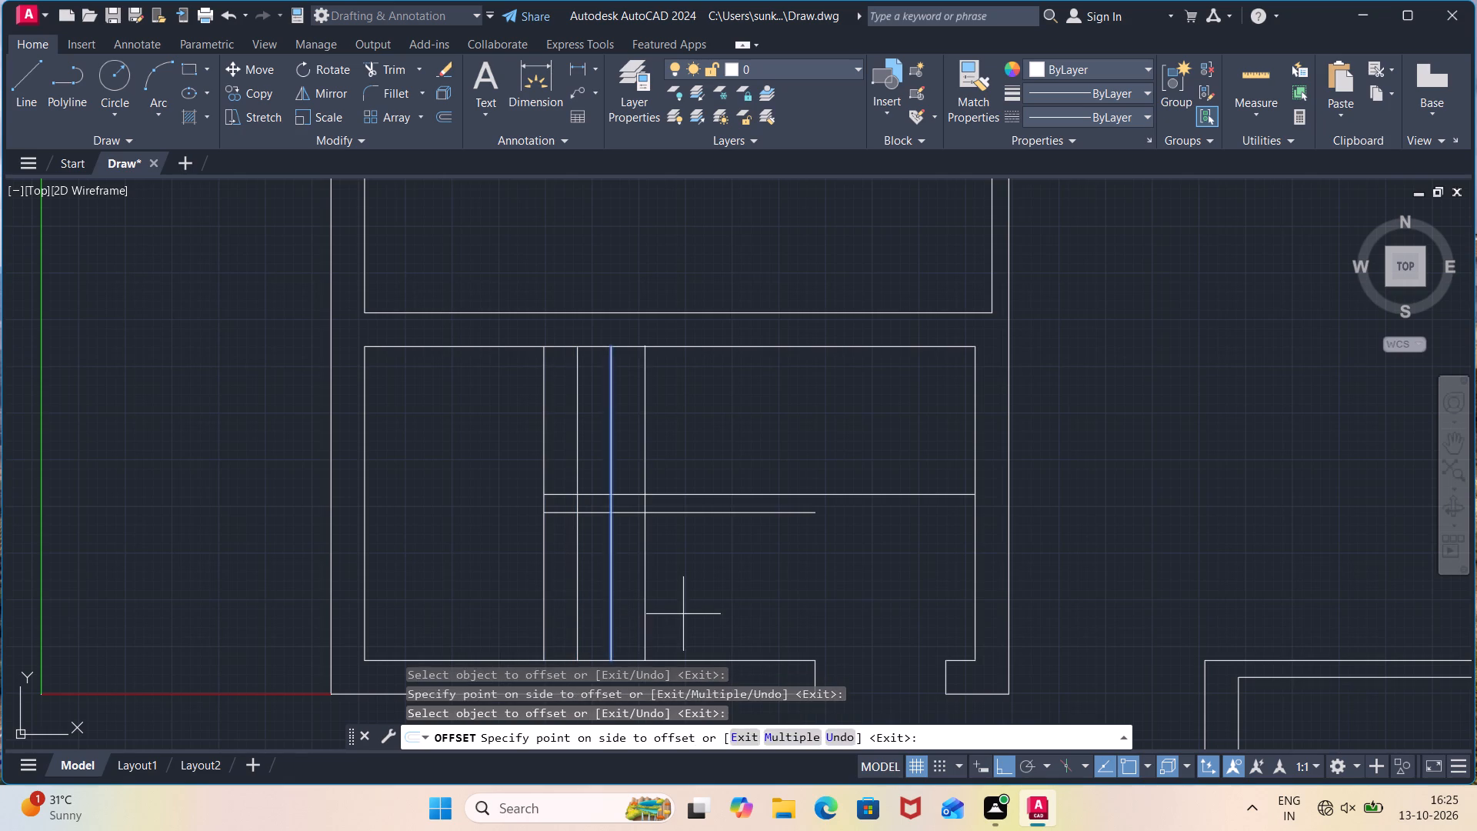
pyautogui.click(683, 614)
pyautogui.click(643, 628)
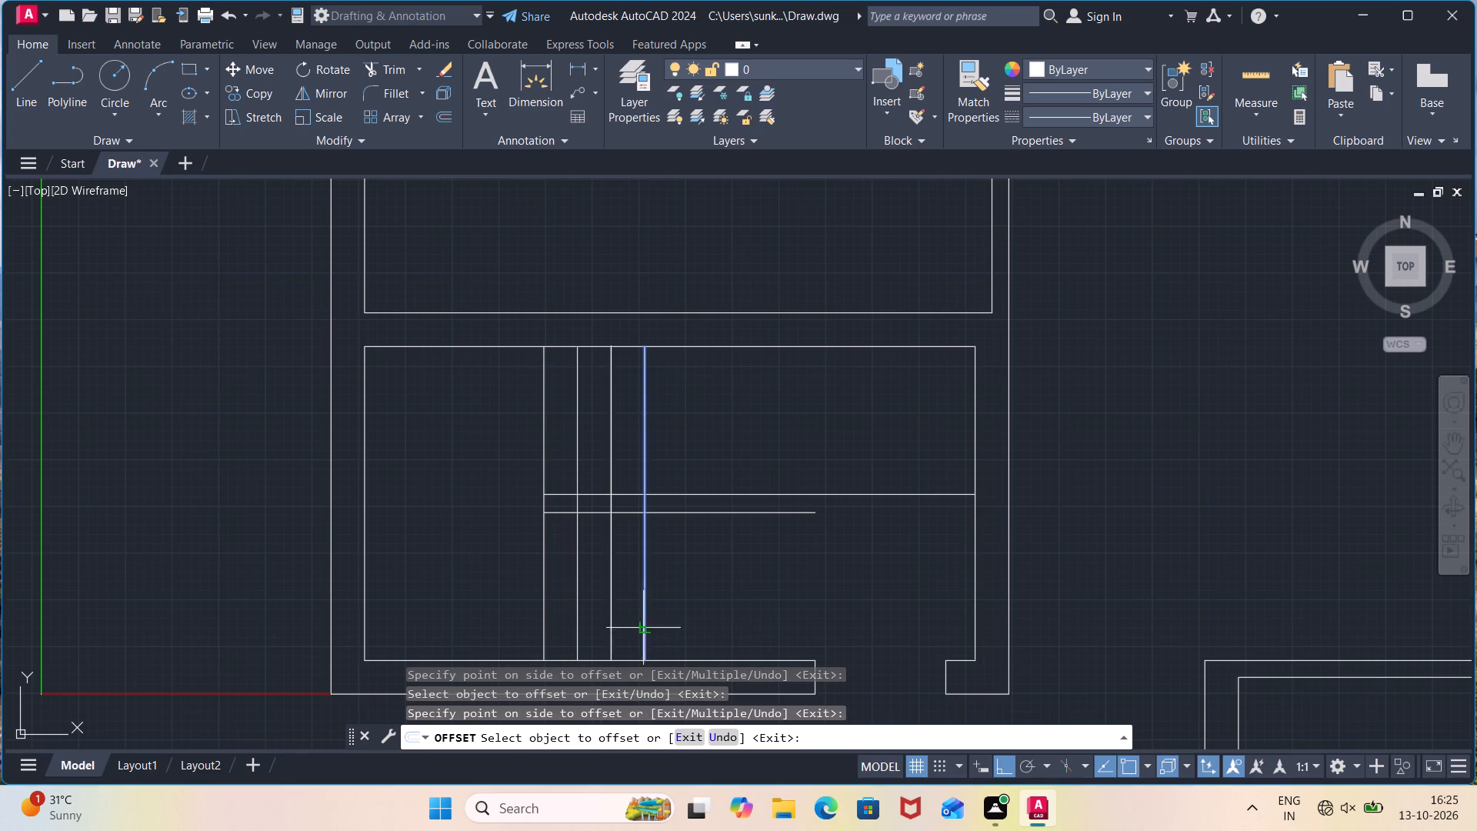
pyautogui.click(723, 627)
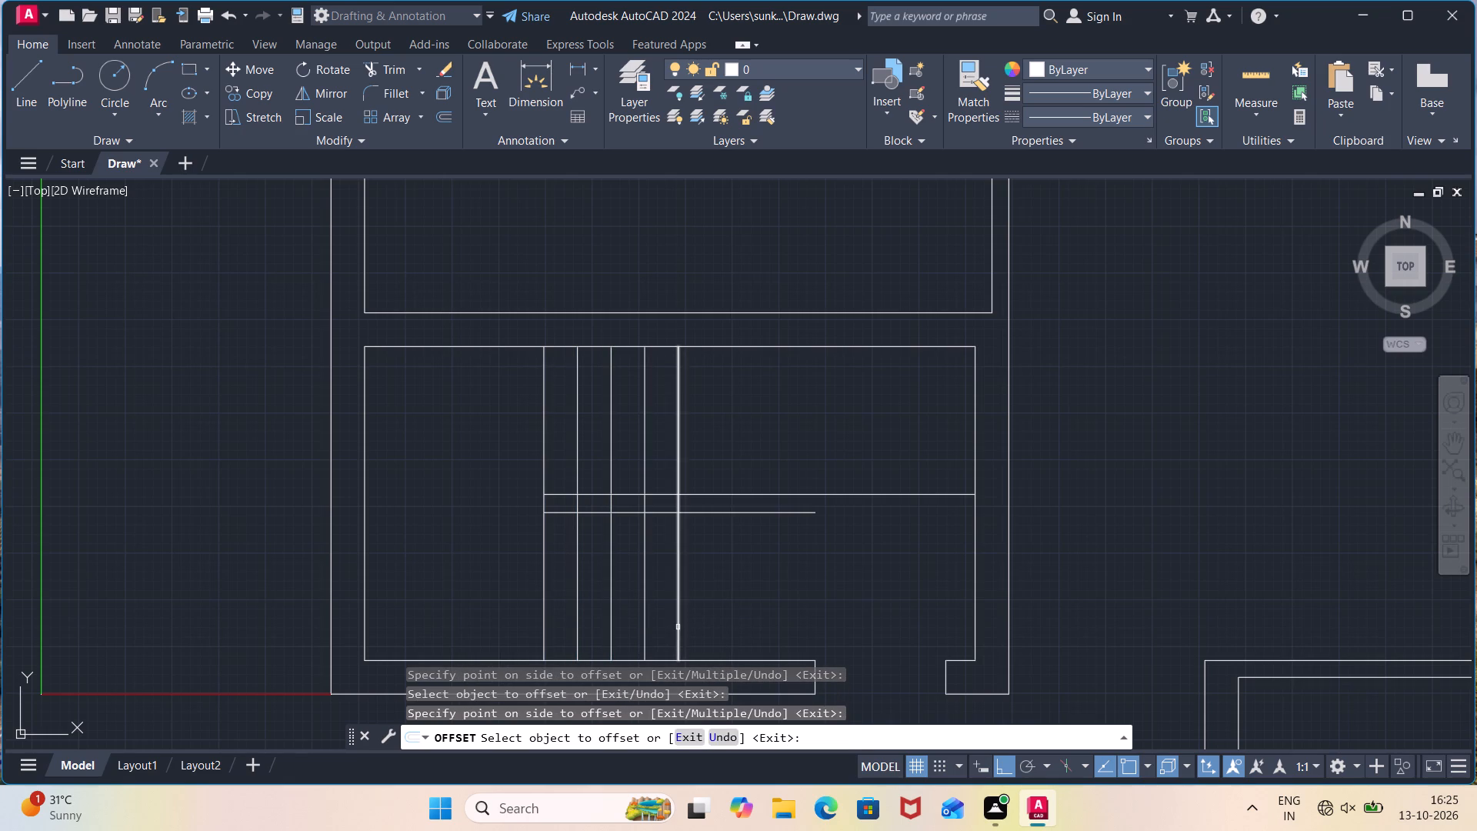
pyautogui.click(678, 627)
pyautogui.click(768, 616)
pyautogui.moveTo(769, 616); pyautogui.dragTo(742, 623, button='right')
pyautogui.doubleClick(720, 624)
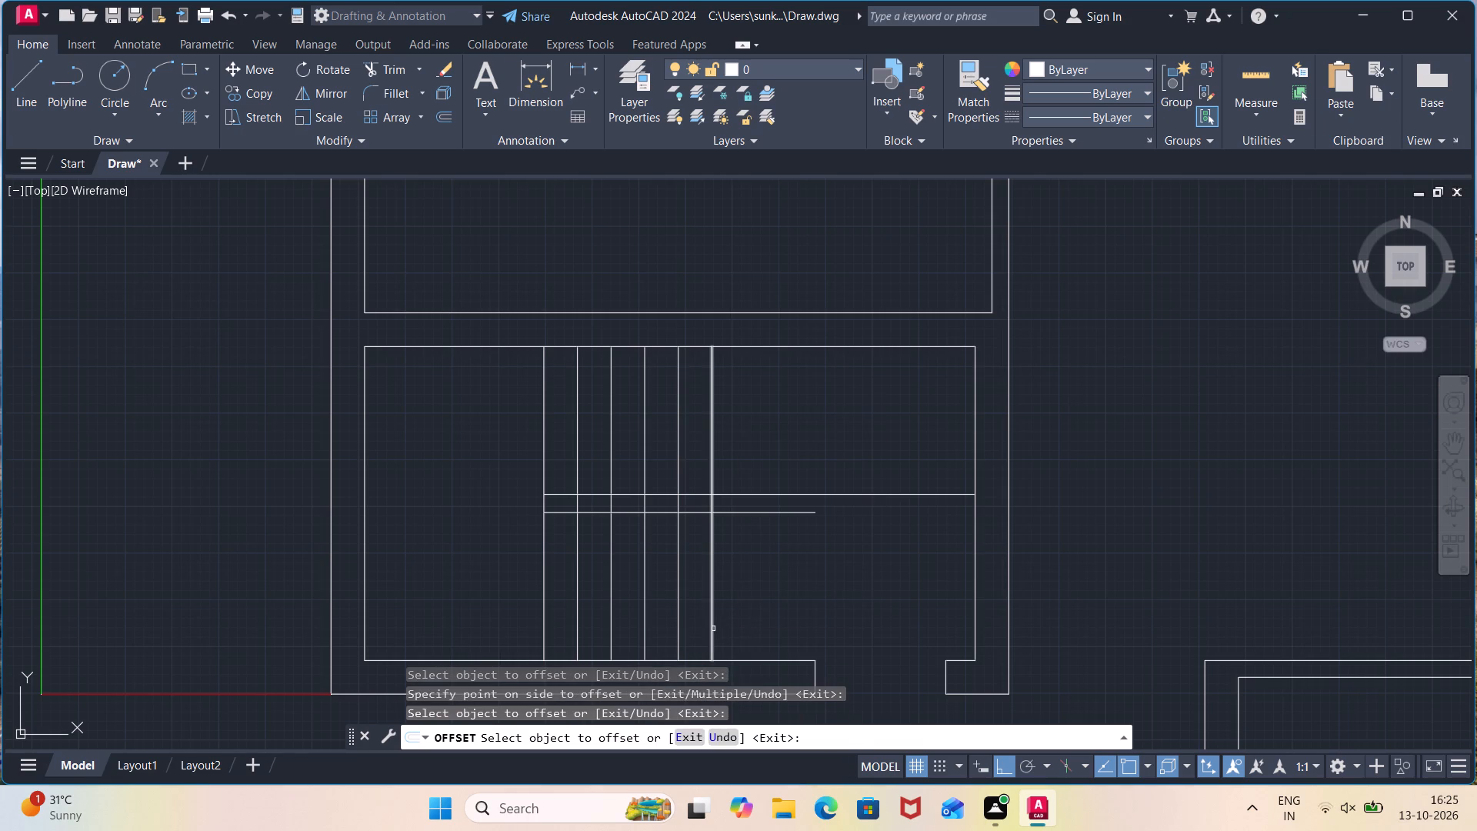
pyautogui.click(713, 629)
pyautogui.click(749, 625)
pyautogui.moveTo(742, 598); pyautogui.dragTo(768, 598)
pyautogui.click(768, 598)
pyautogui.moveTo(762, 598); pyautogui.dragTo(794, 628)
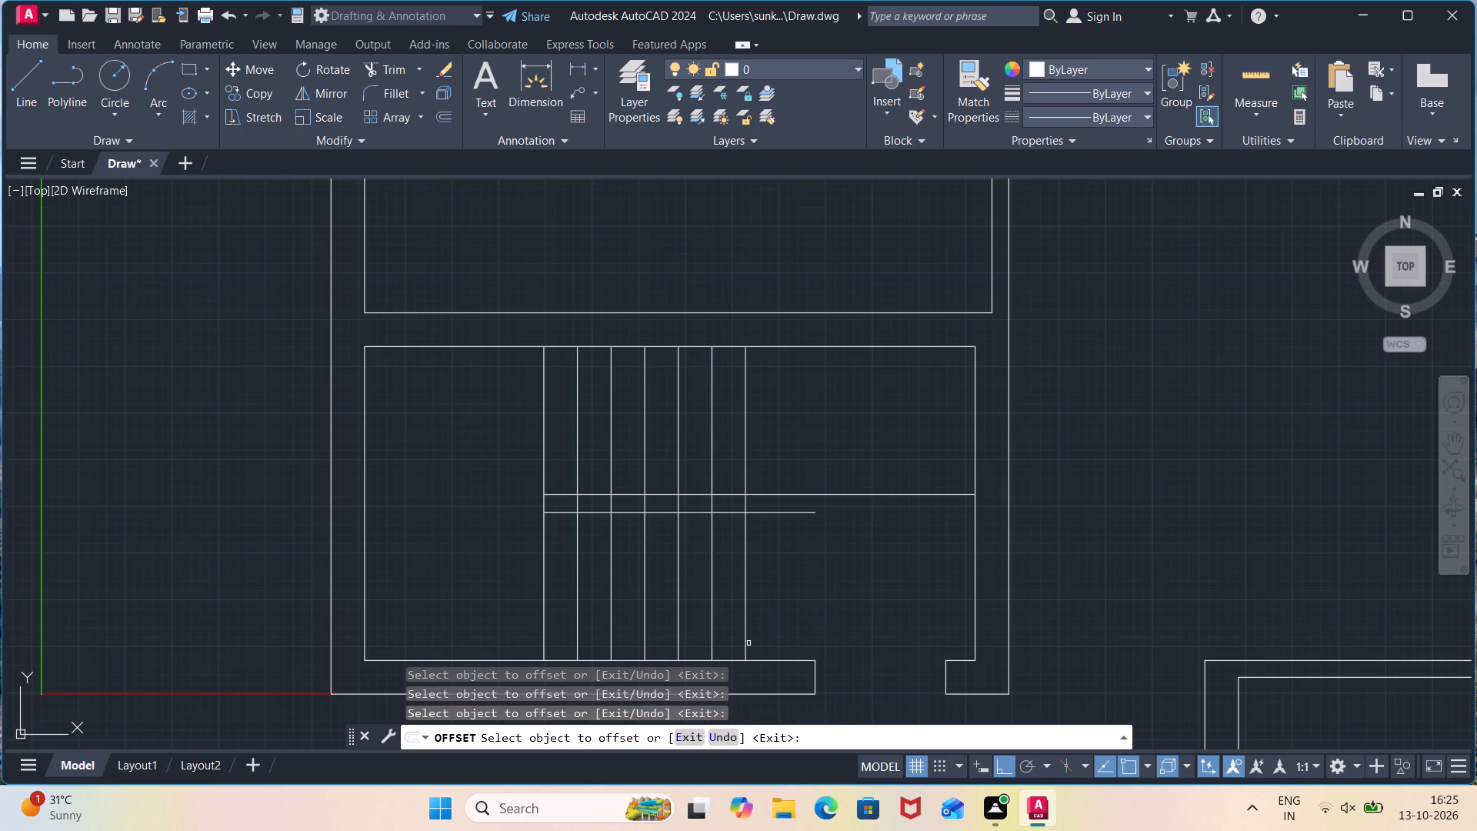
pyautogui.click(746, 645)
pyautogui.click(774, 644)
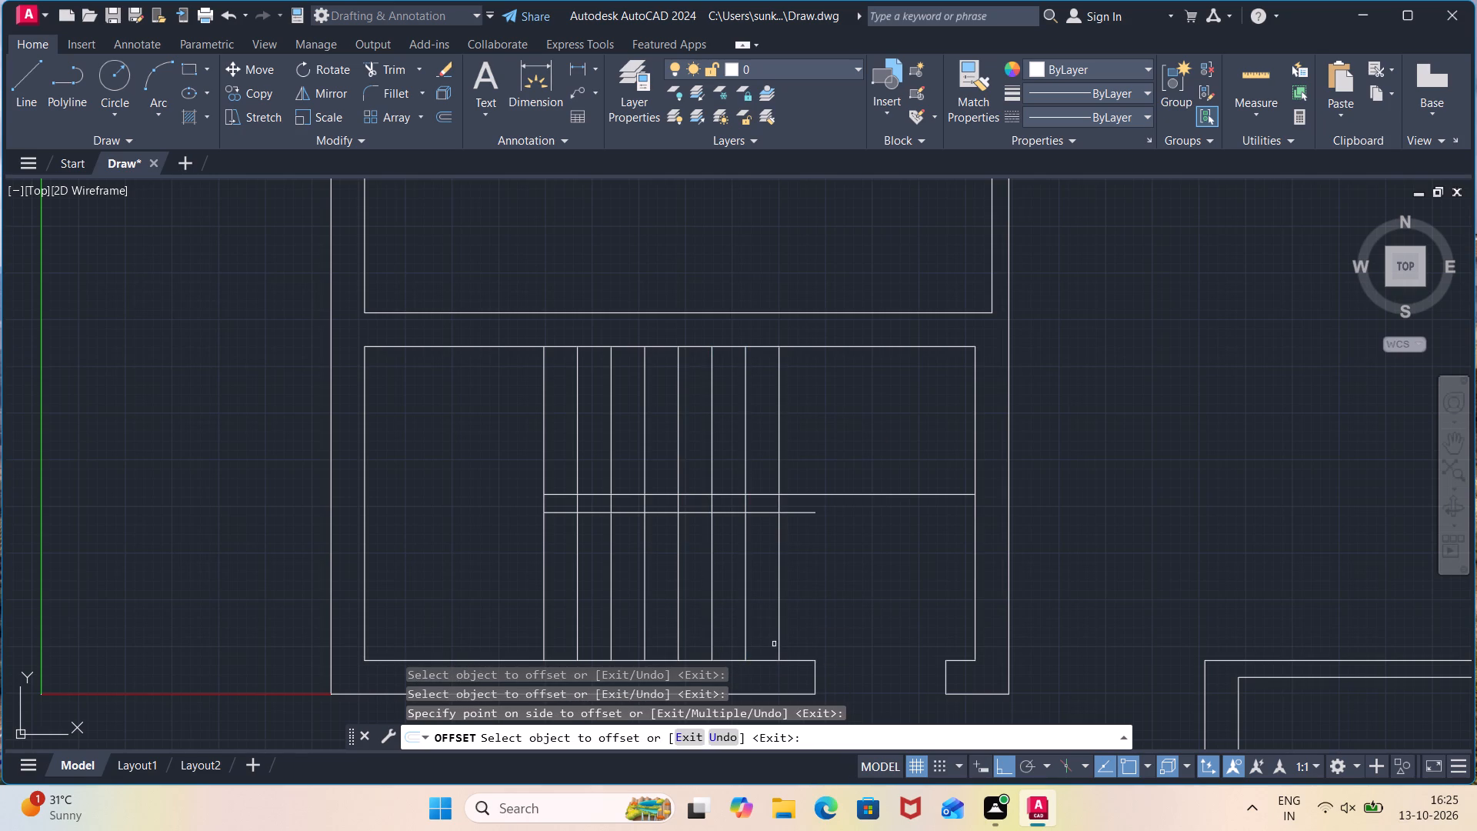
pyautogui.press('Escape')
# Trim the two horizontal middle lines beyond the last tread line, and the inner tread segments lying between those horizontals.
pyautogui.write('tr')
pyautogui.press('Return')
pyautogui.click(799, 546)
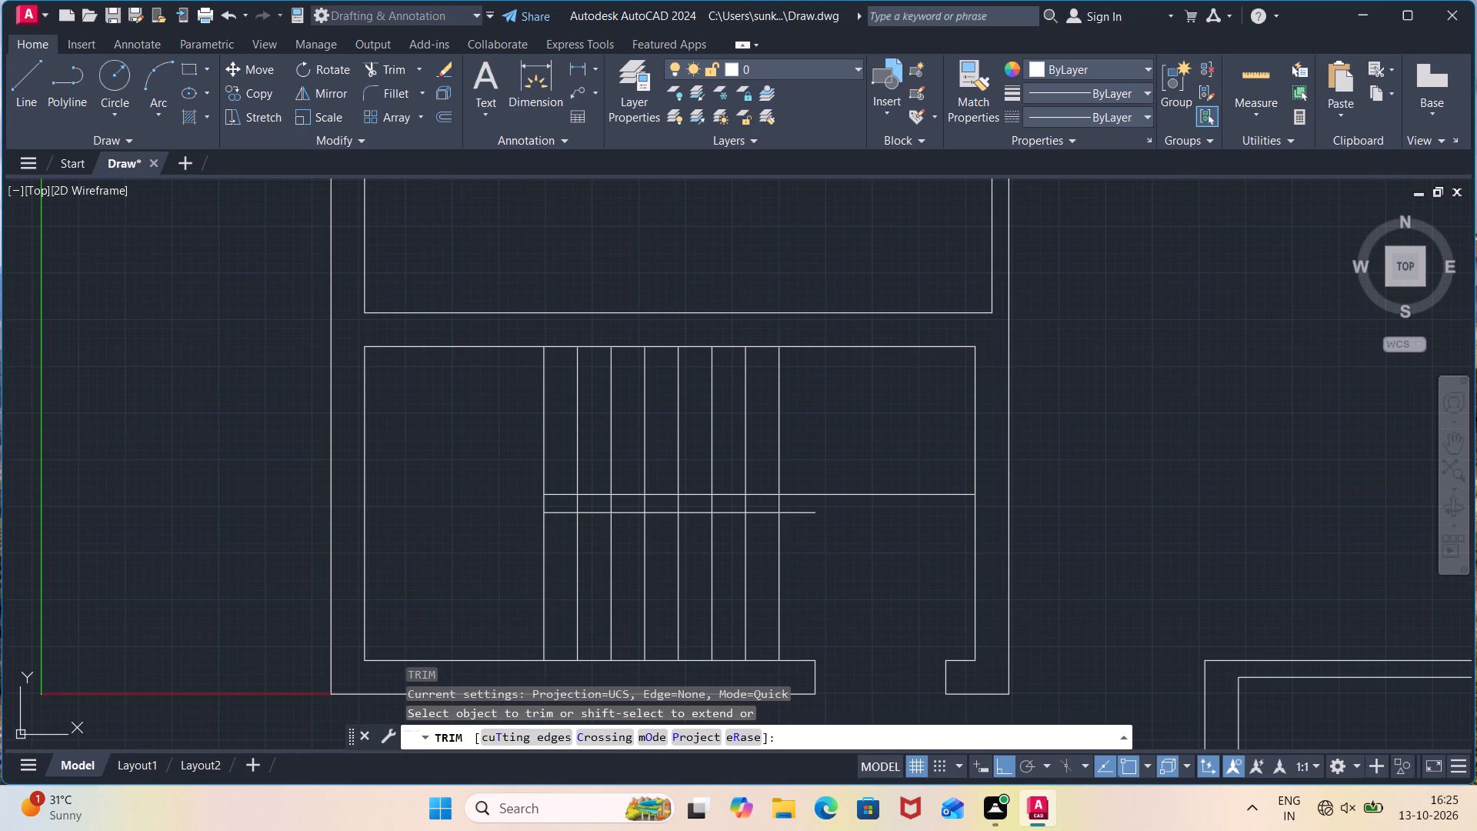
pyautogui.click(807, 468)
pyautogui.click(751, 504)
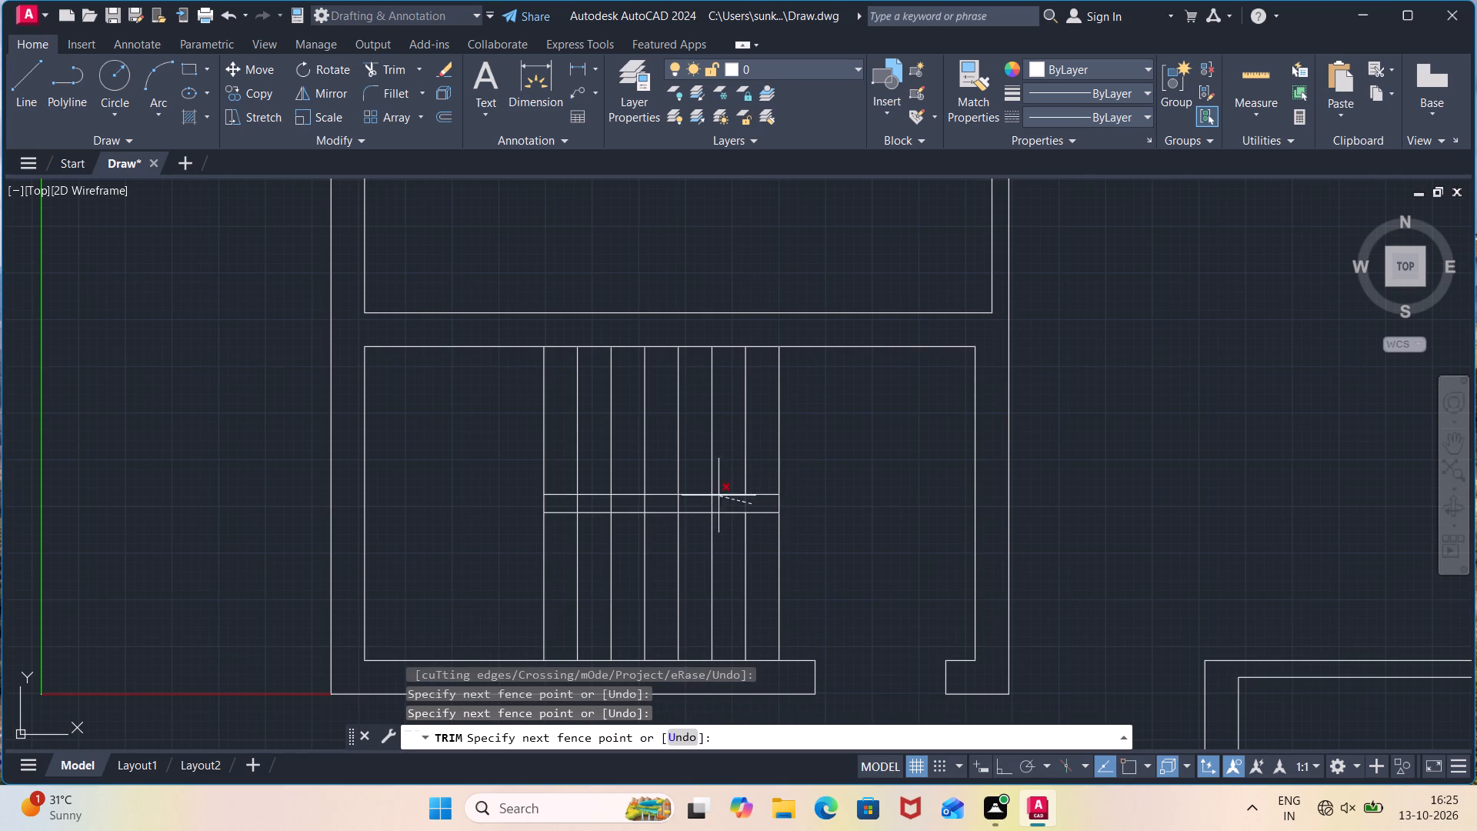
pyautogui.click(575, 506)
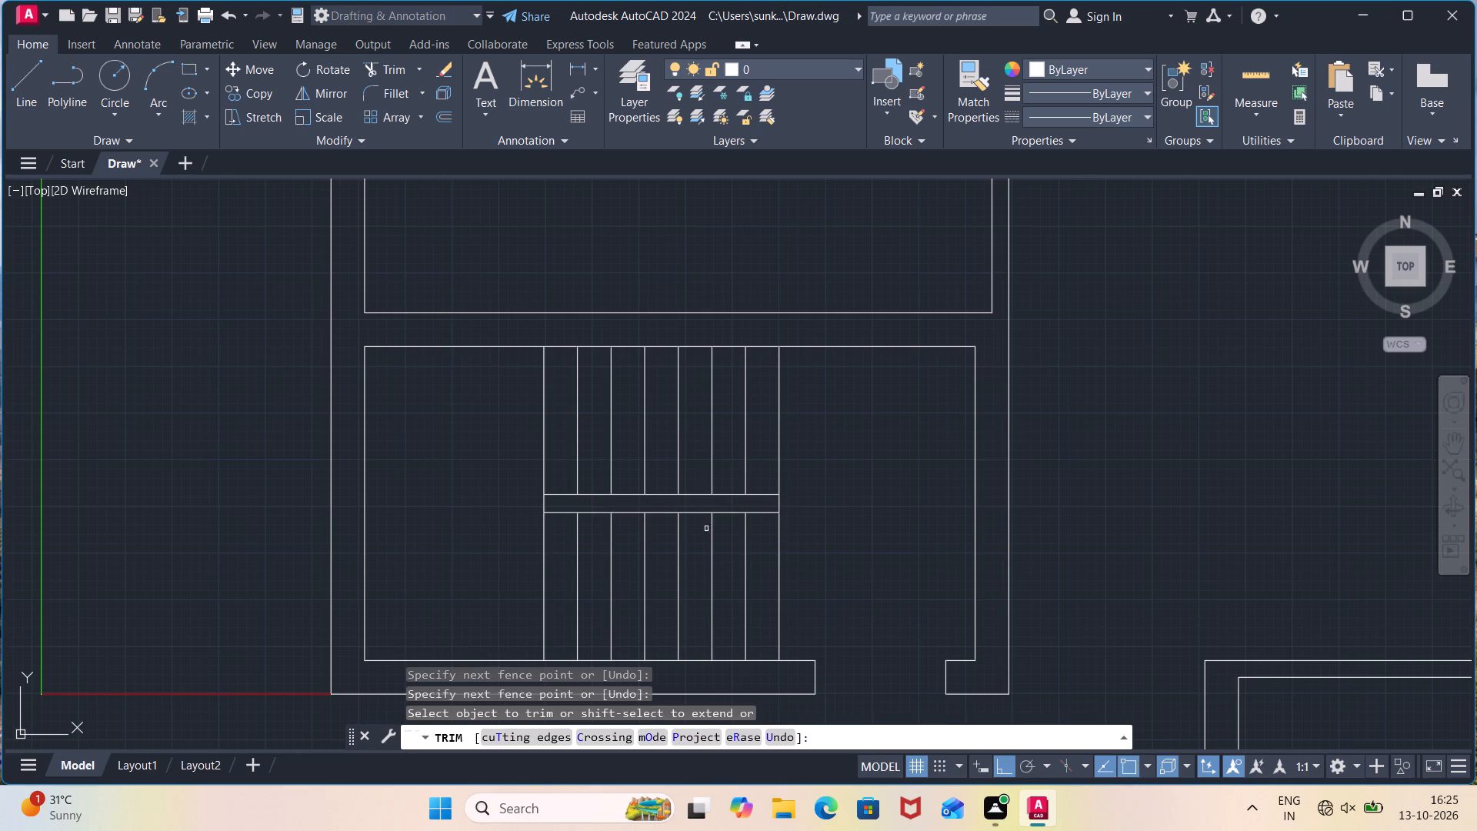
pyautogui.moveTo(889, 497); pyautogui.dragTo(937, 618, button='middle')
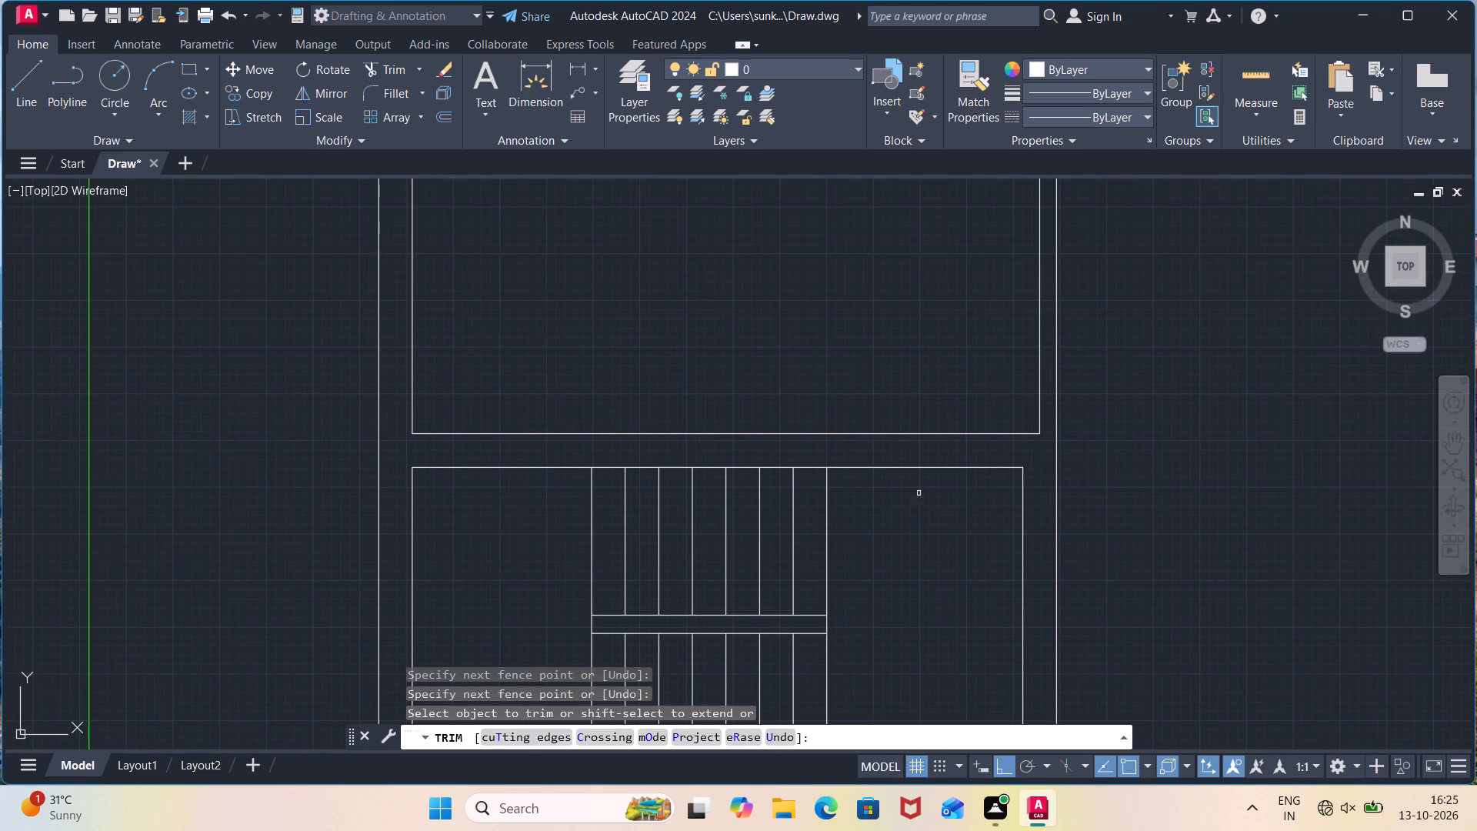
pyautogui.scroll(-2, 885, 437)
pyautogui.moveTo(885, 399); pyautogui.dragTo(869, 469, button='middle')
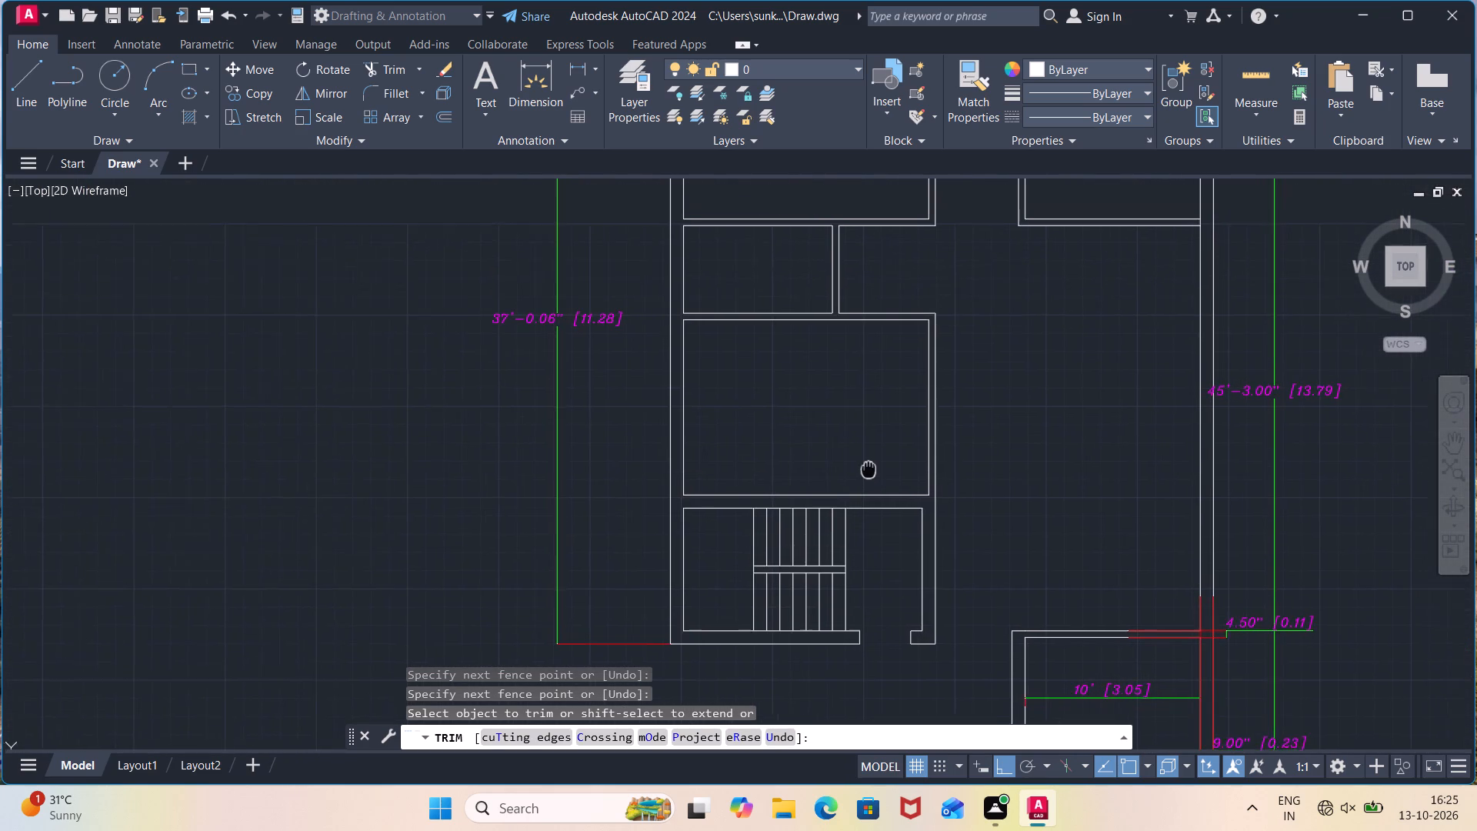
pyautogui.moveTo(869, 469); pyautogui.dragTo(862, 514, button='middle')
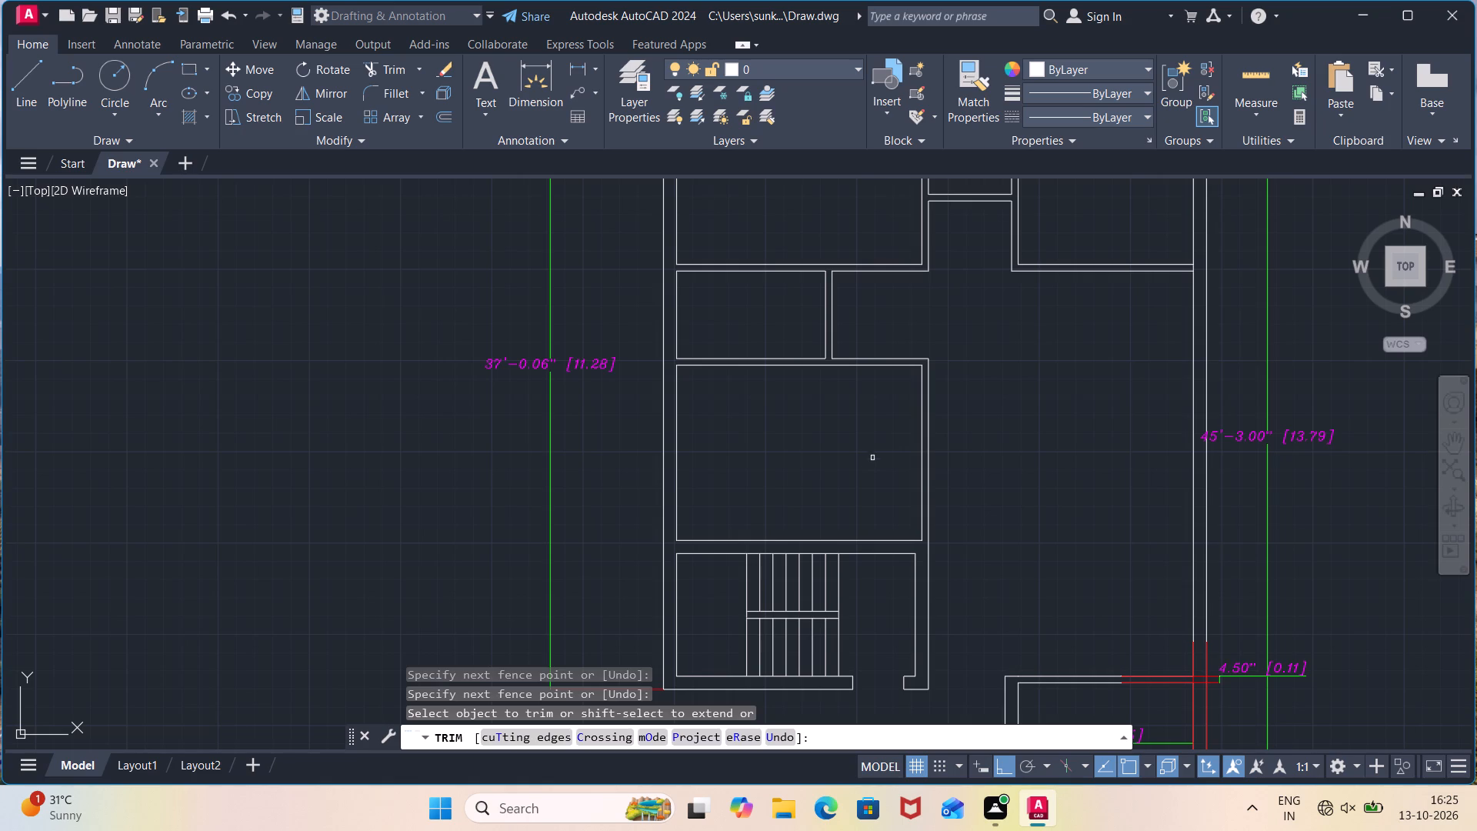
pyautogui.press('Escape')
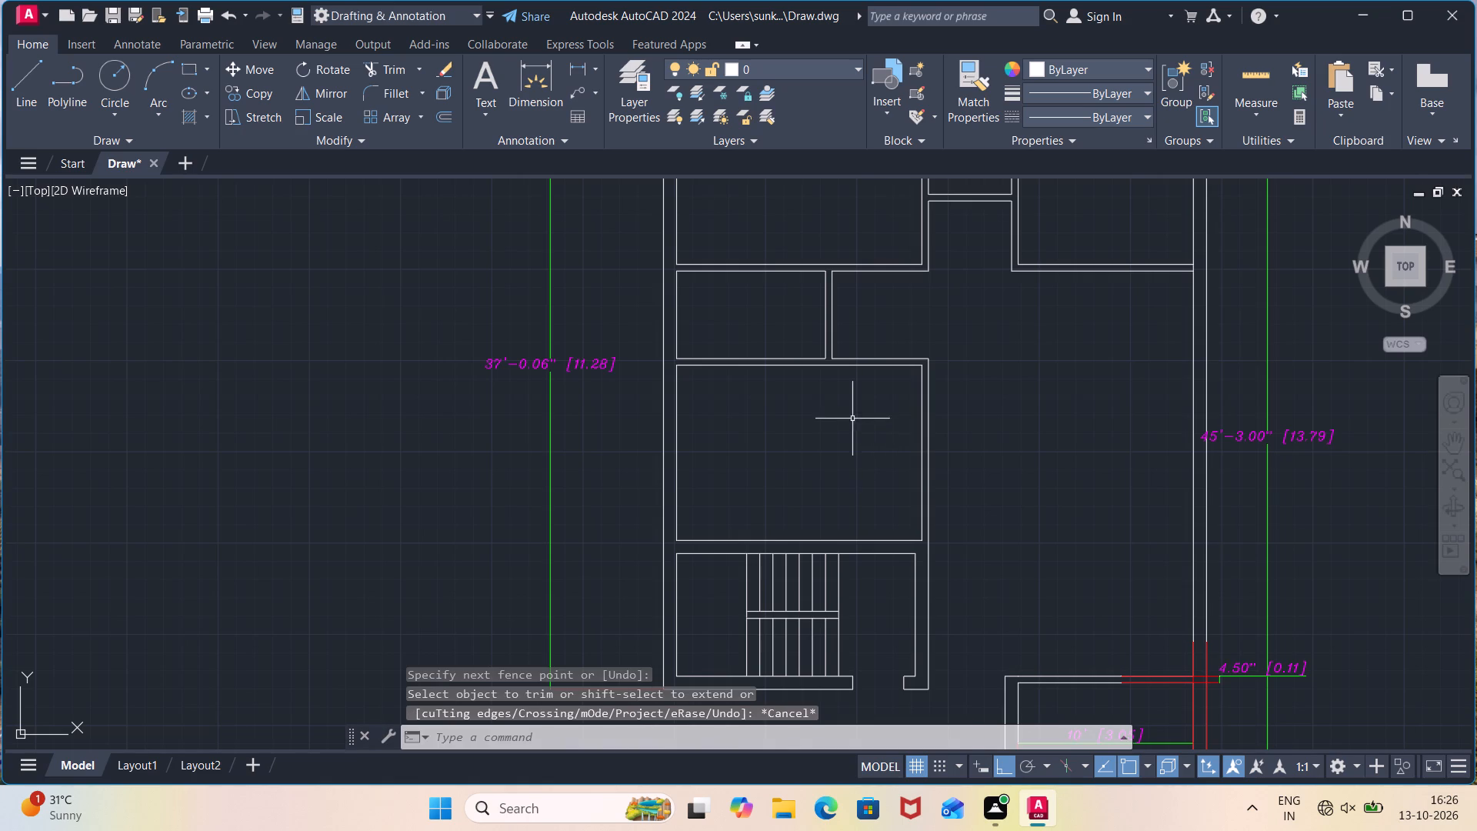
# In the room above the stairs, draw a stepped line from the upper inner wall: 2' down, left, down, 4.5" left, and back up to the wall.
pyautogui.scroll(1, 852, 375)
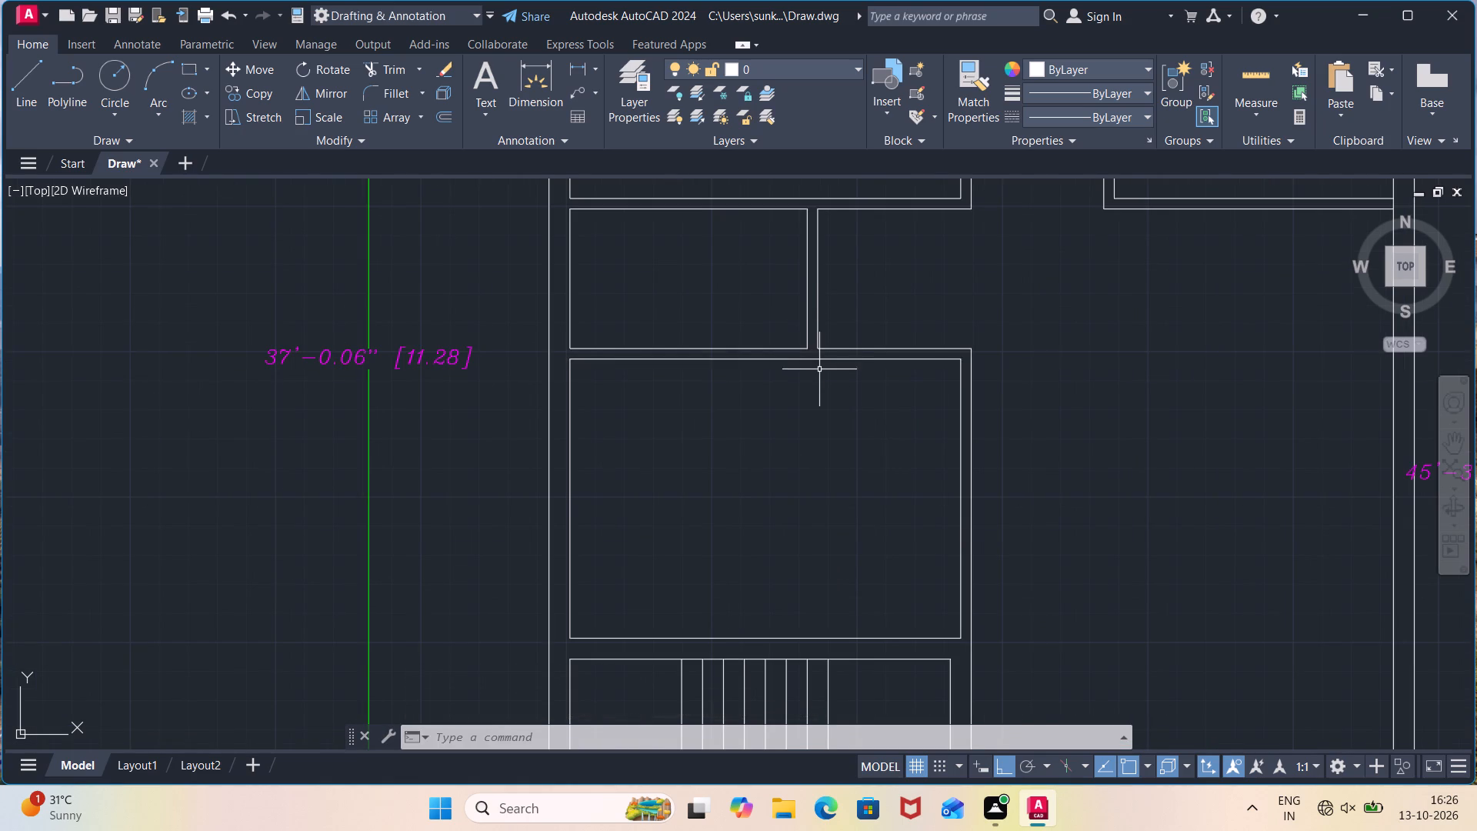
pyautogui.press('l')
pyautogui.press('Return')
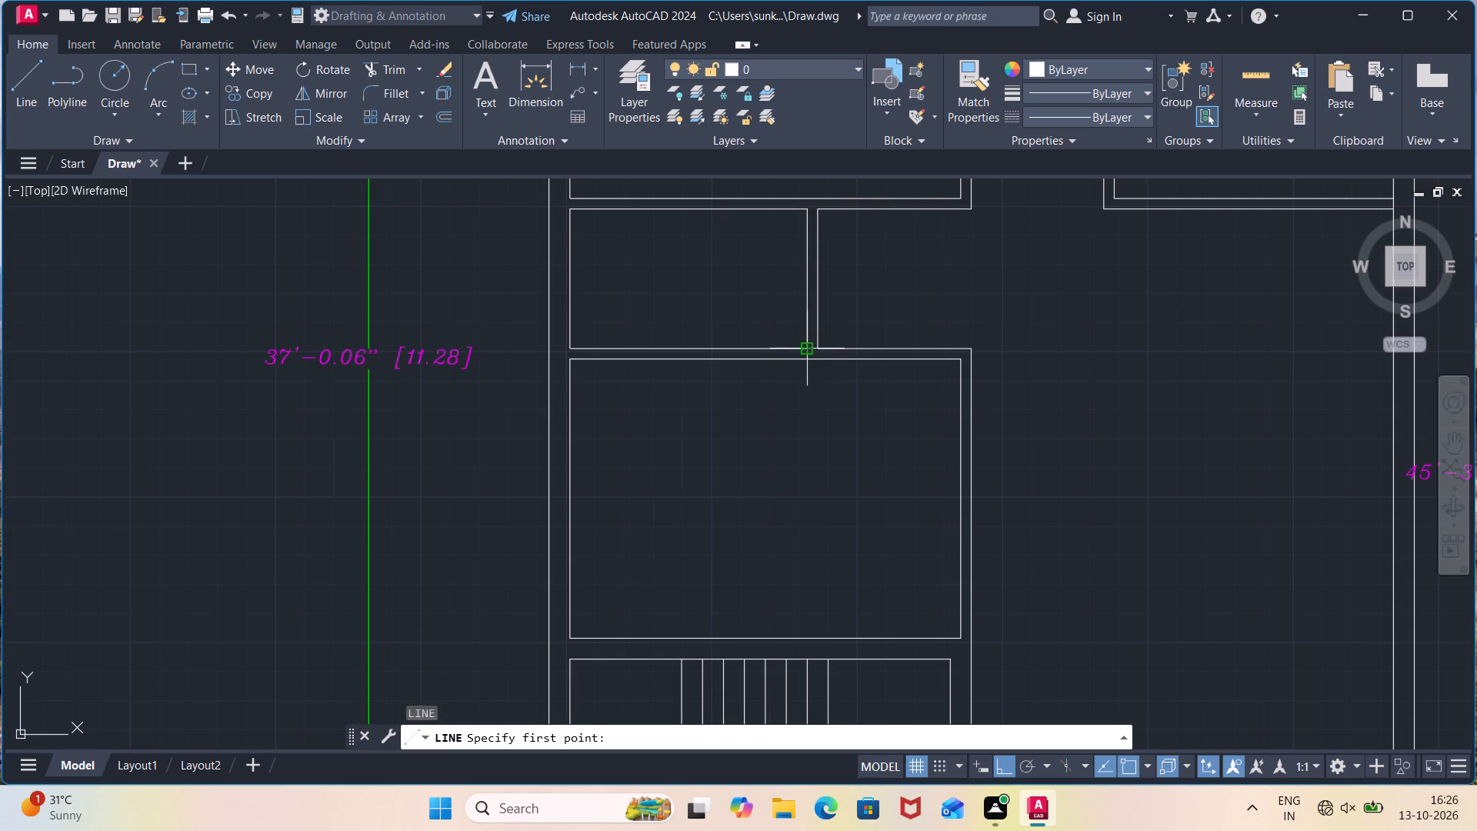
pyautogui.click(819, 359)
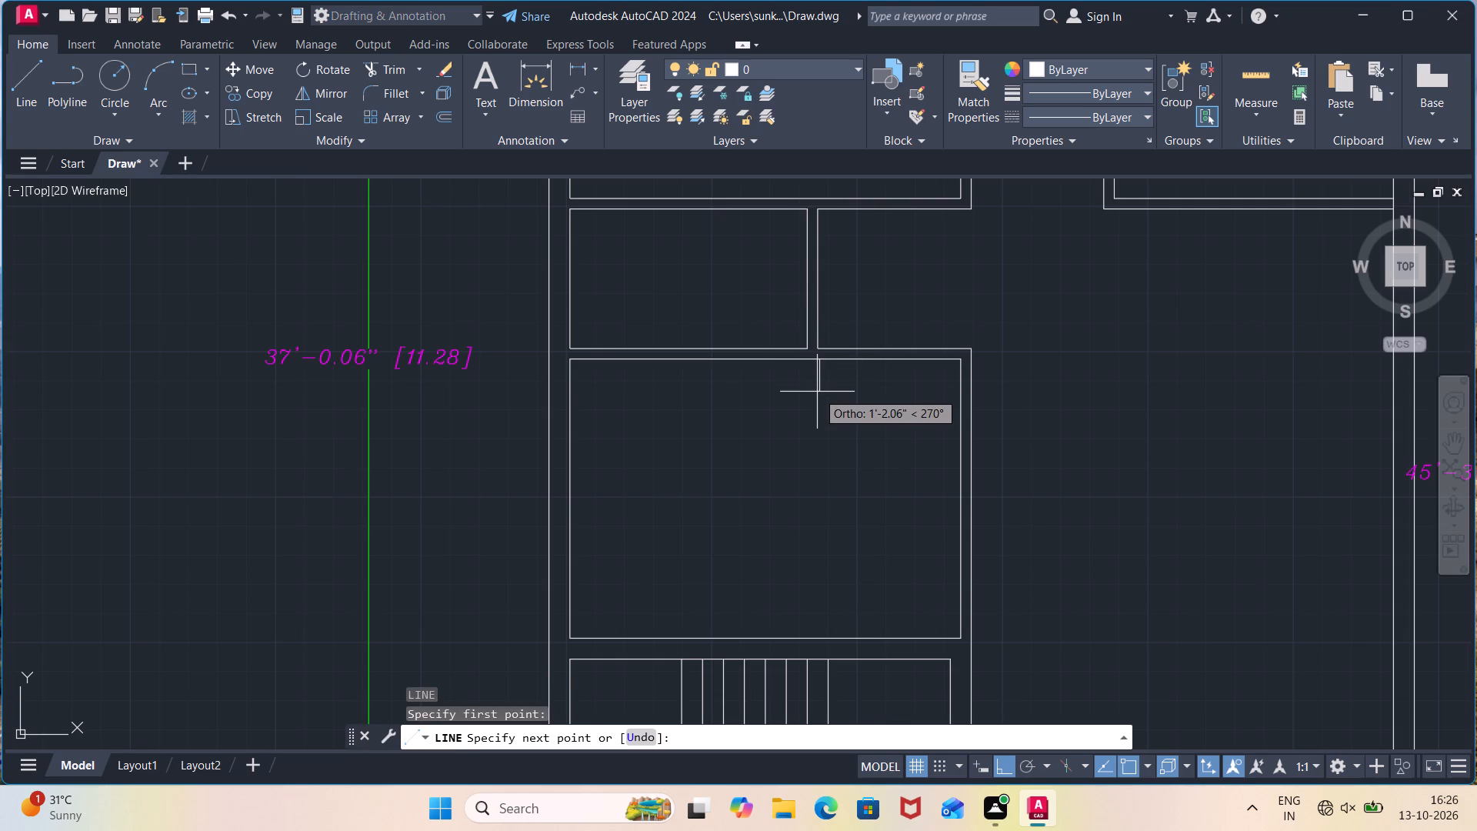
pyautogui.write("2'")
pyautogui.press('Return')
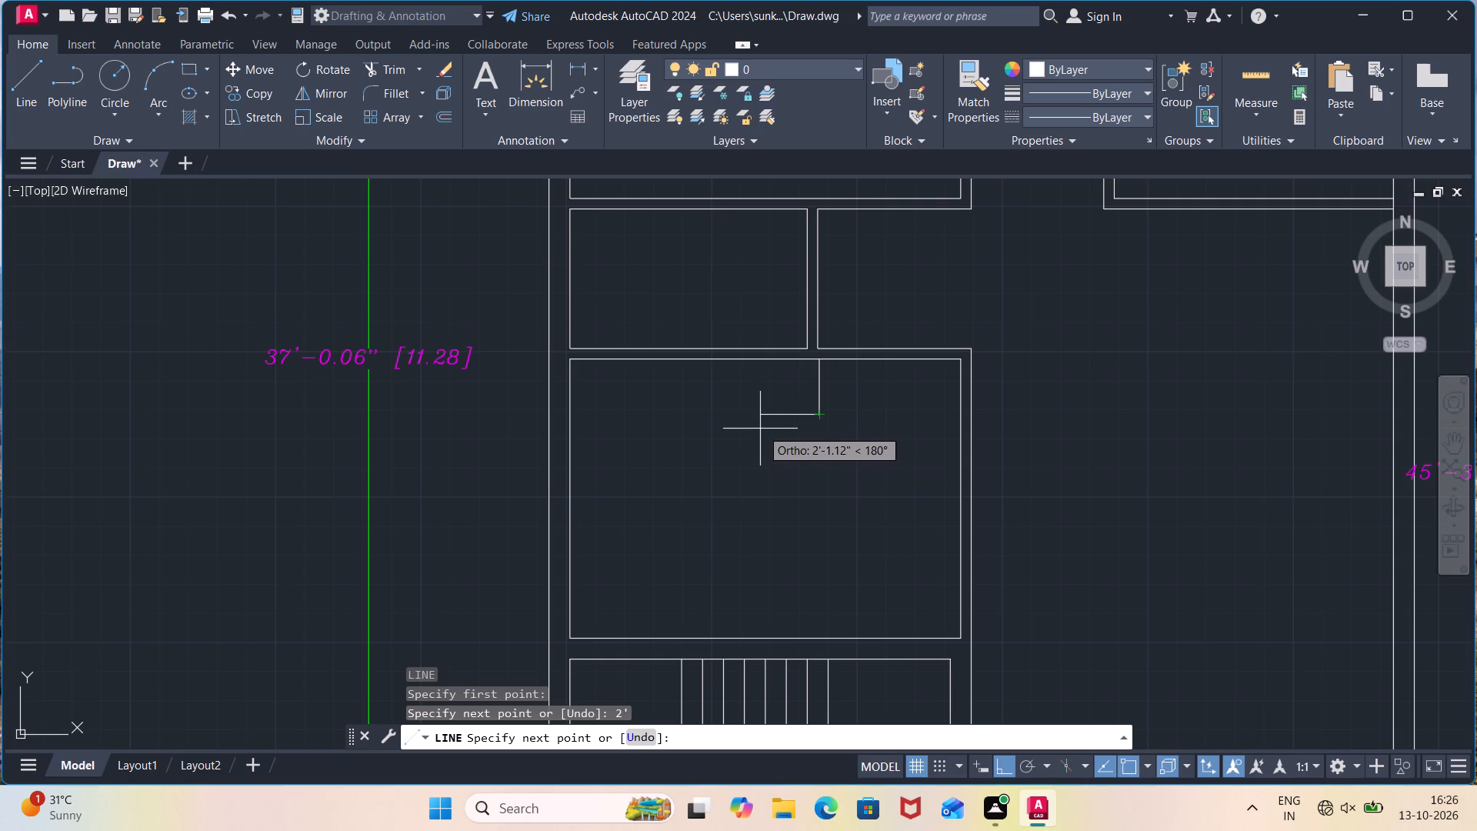
pyautogui.click(719, 420)
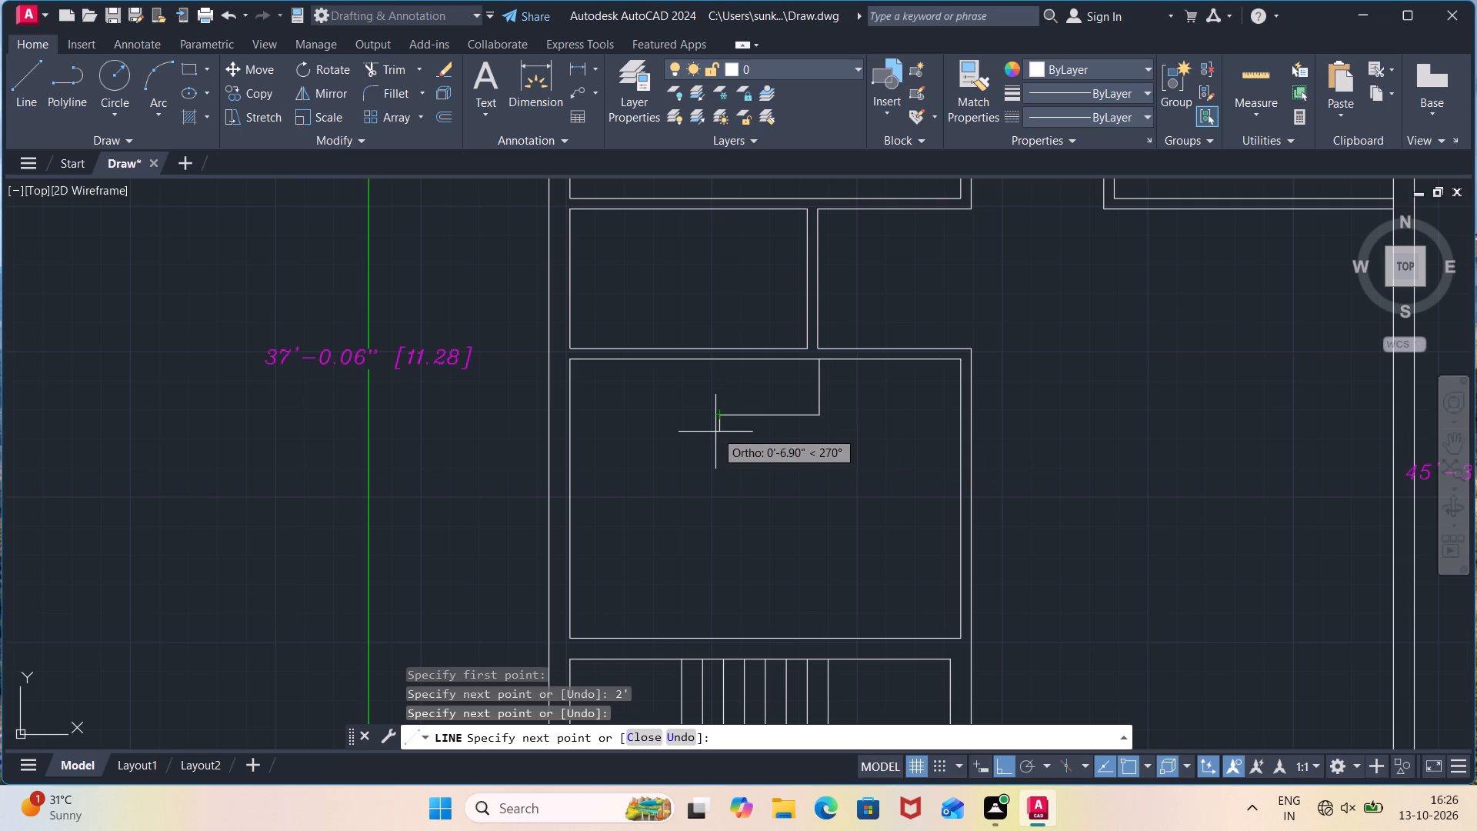
pyautogui.click(715, 441)
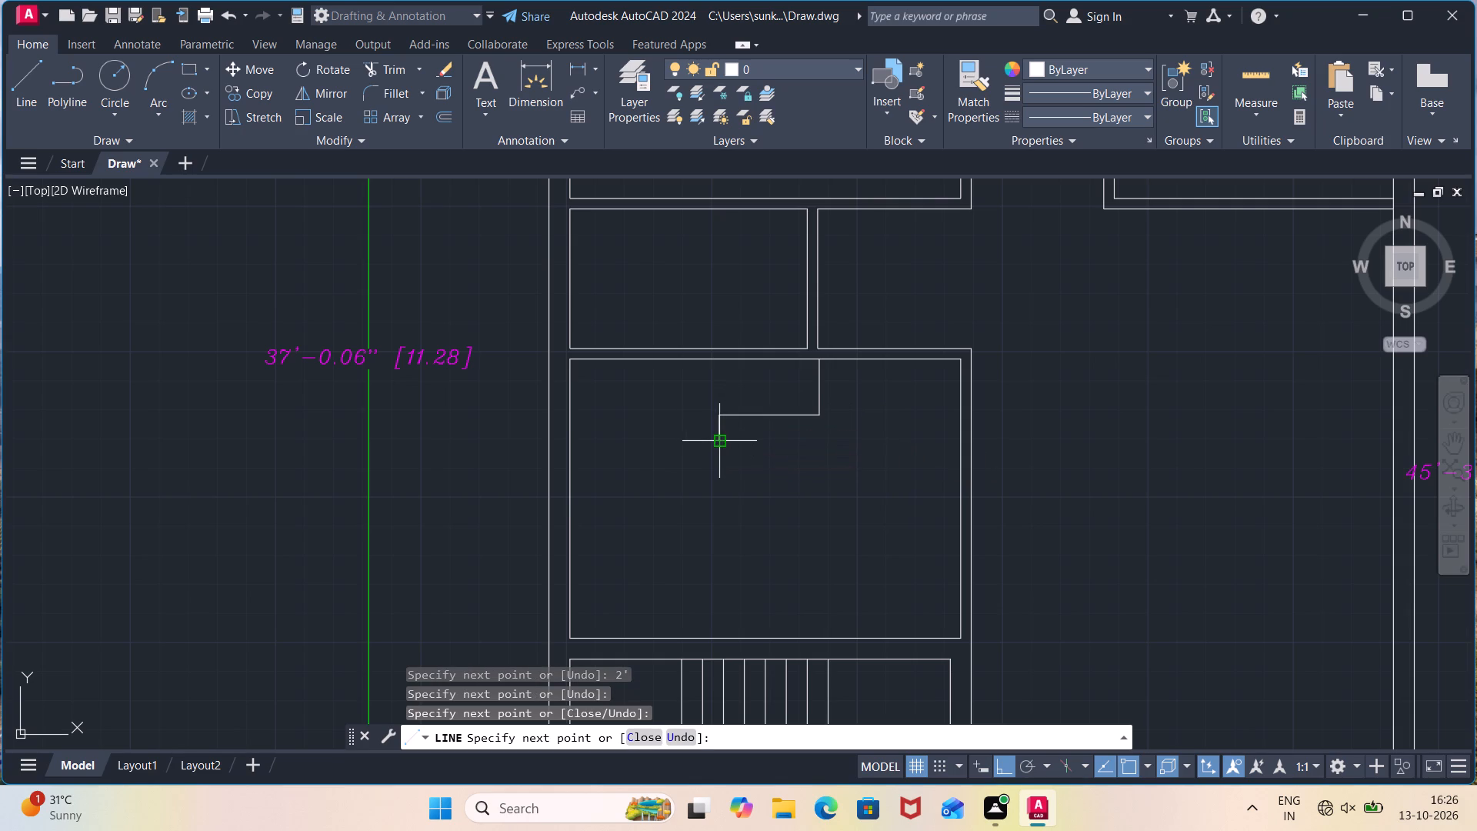
pyautogui.write('4.5"')
pyautogui.press('Return')
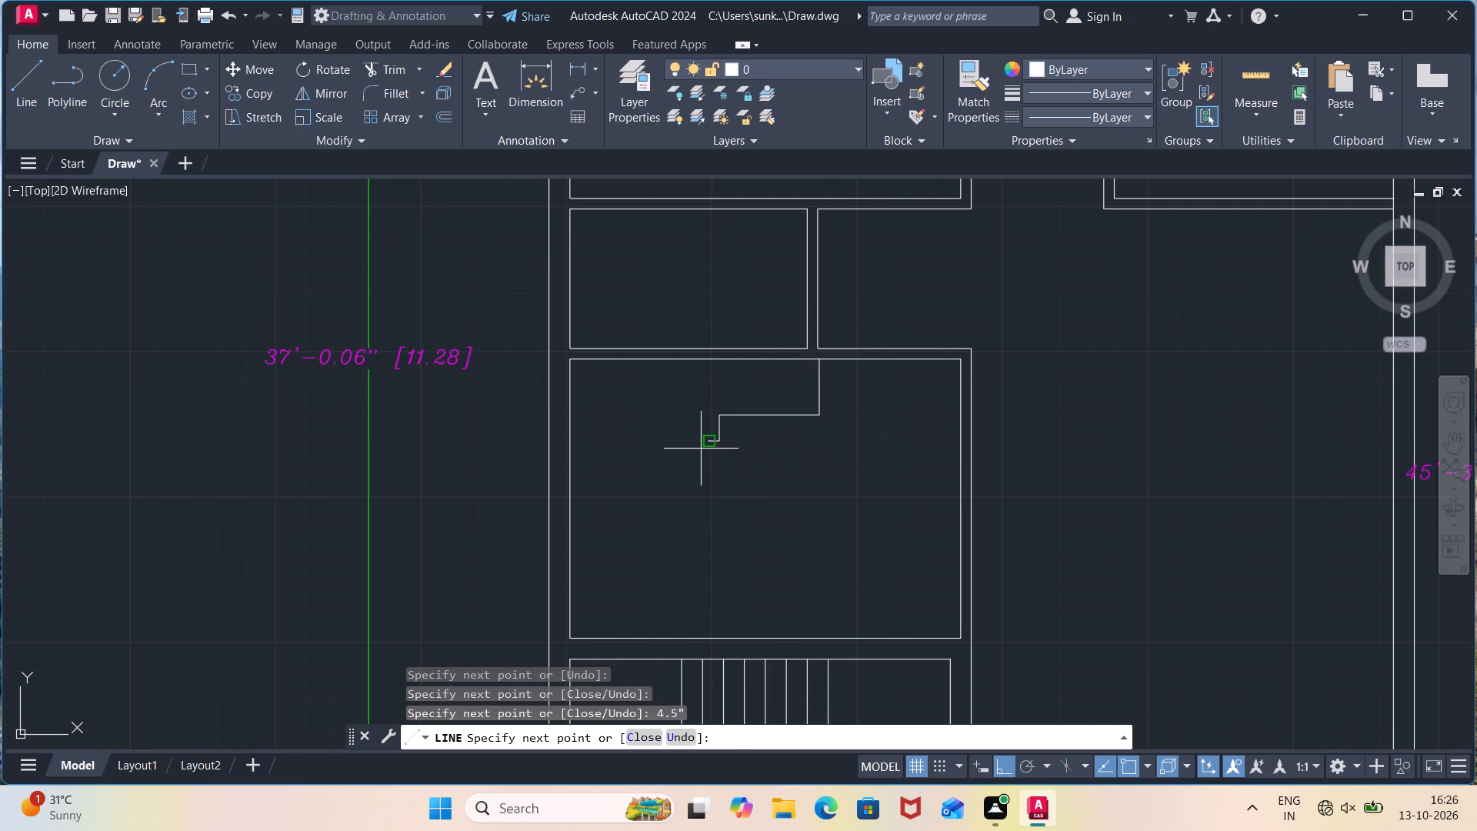
pyautogui.click(705, 359)
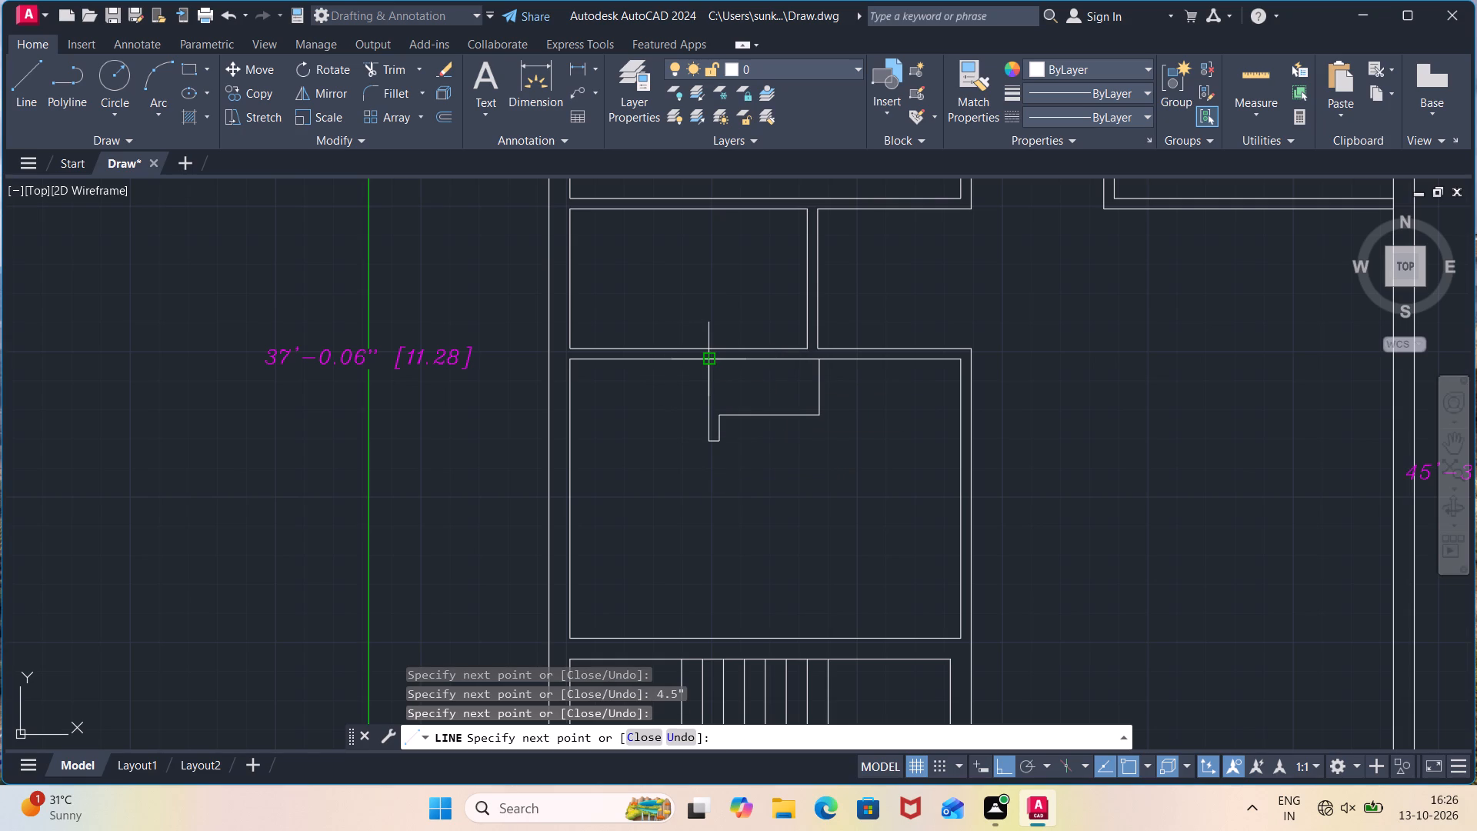
pyautogui.press('Escape')
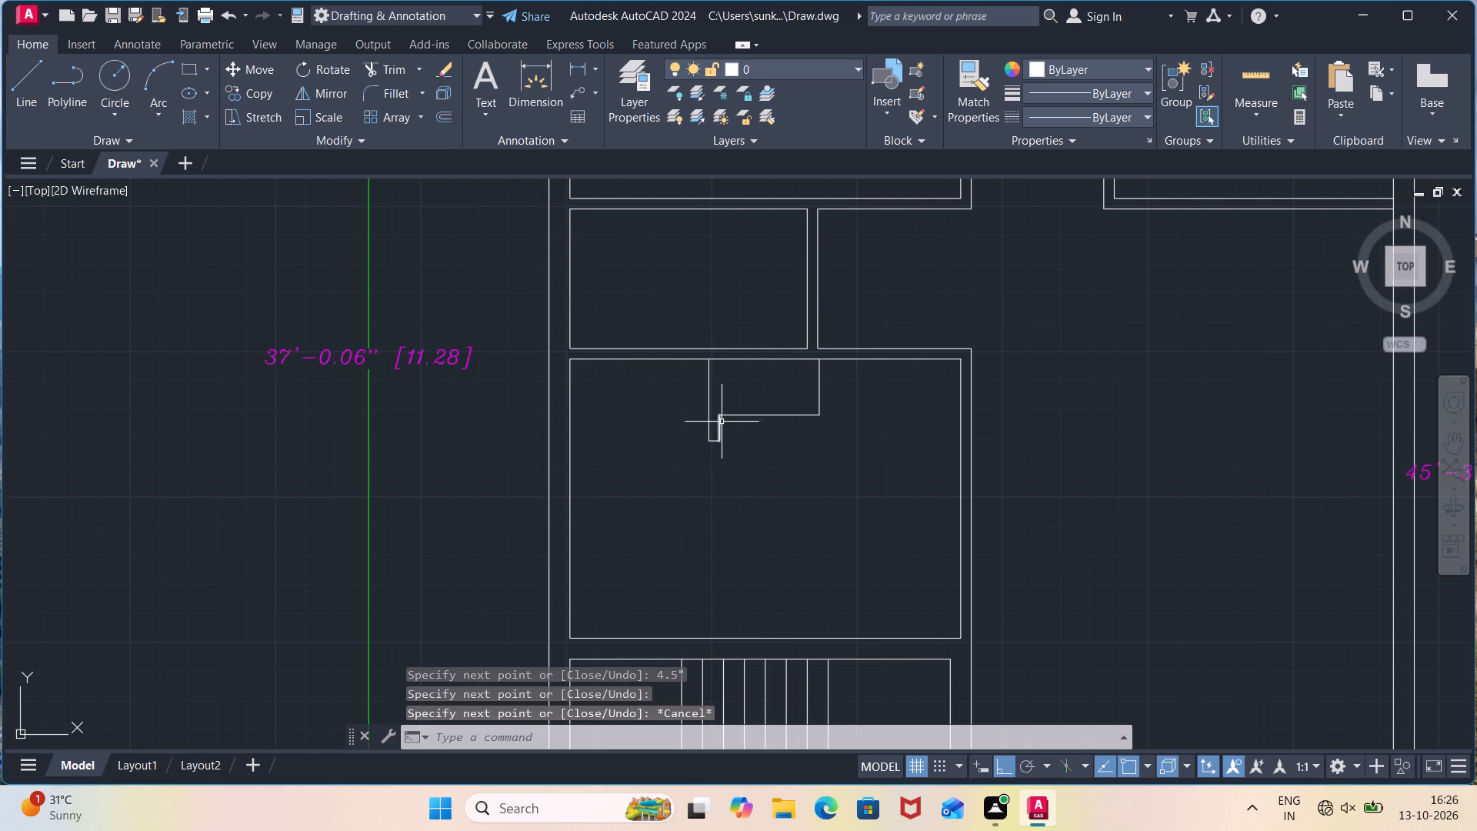
# Stretch the upper end of the short vertical line up to the room's upper inner wall, completing the 4.5" partition stub.
pyautogui.click(722, 422)
pyautogui.click(721, 412)
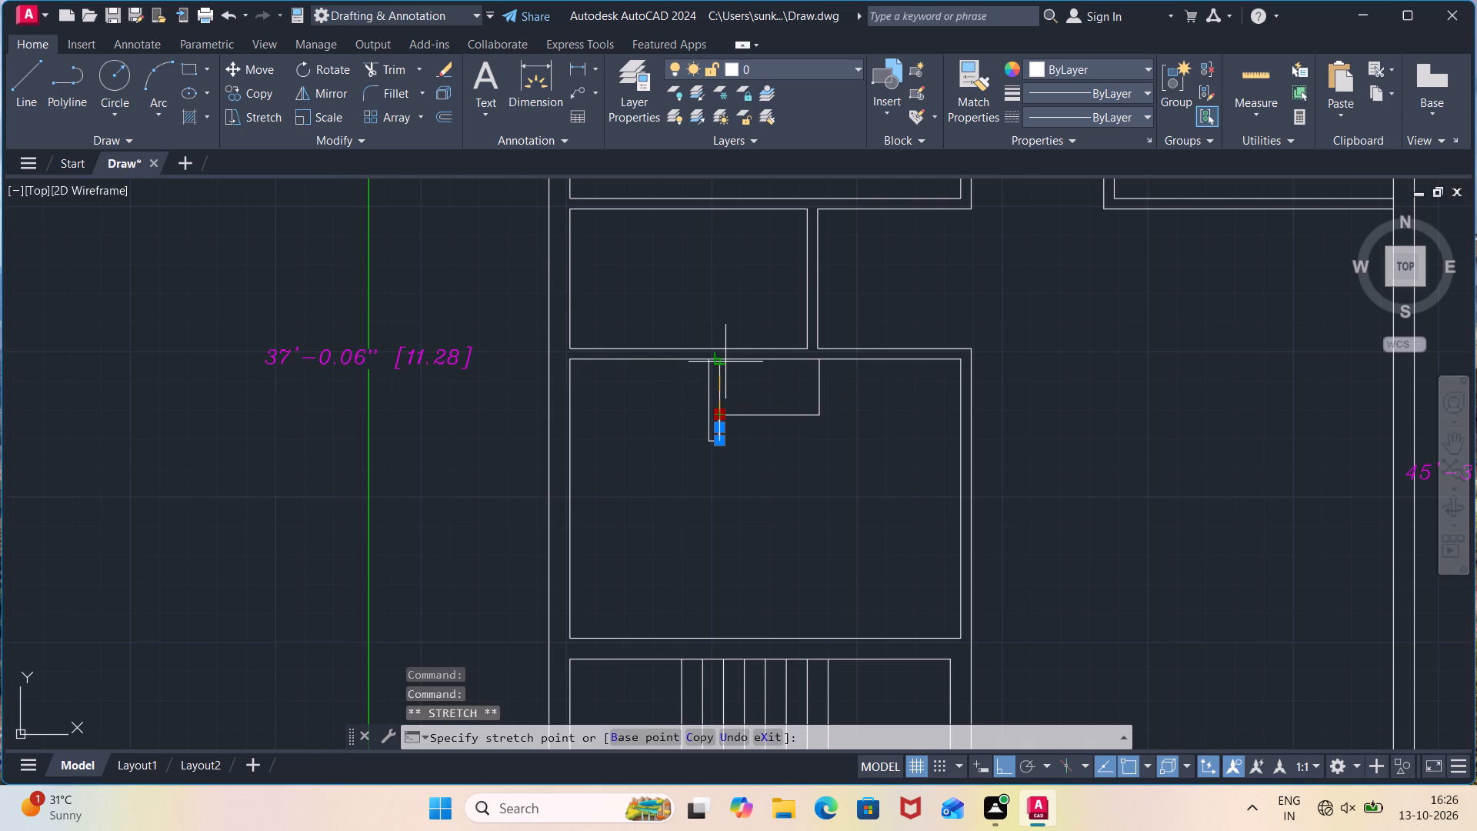
pyautogui.click(725, 362)
pyautogui.press('Escape')
pyautogui.press('Escape')
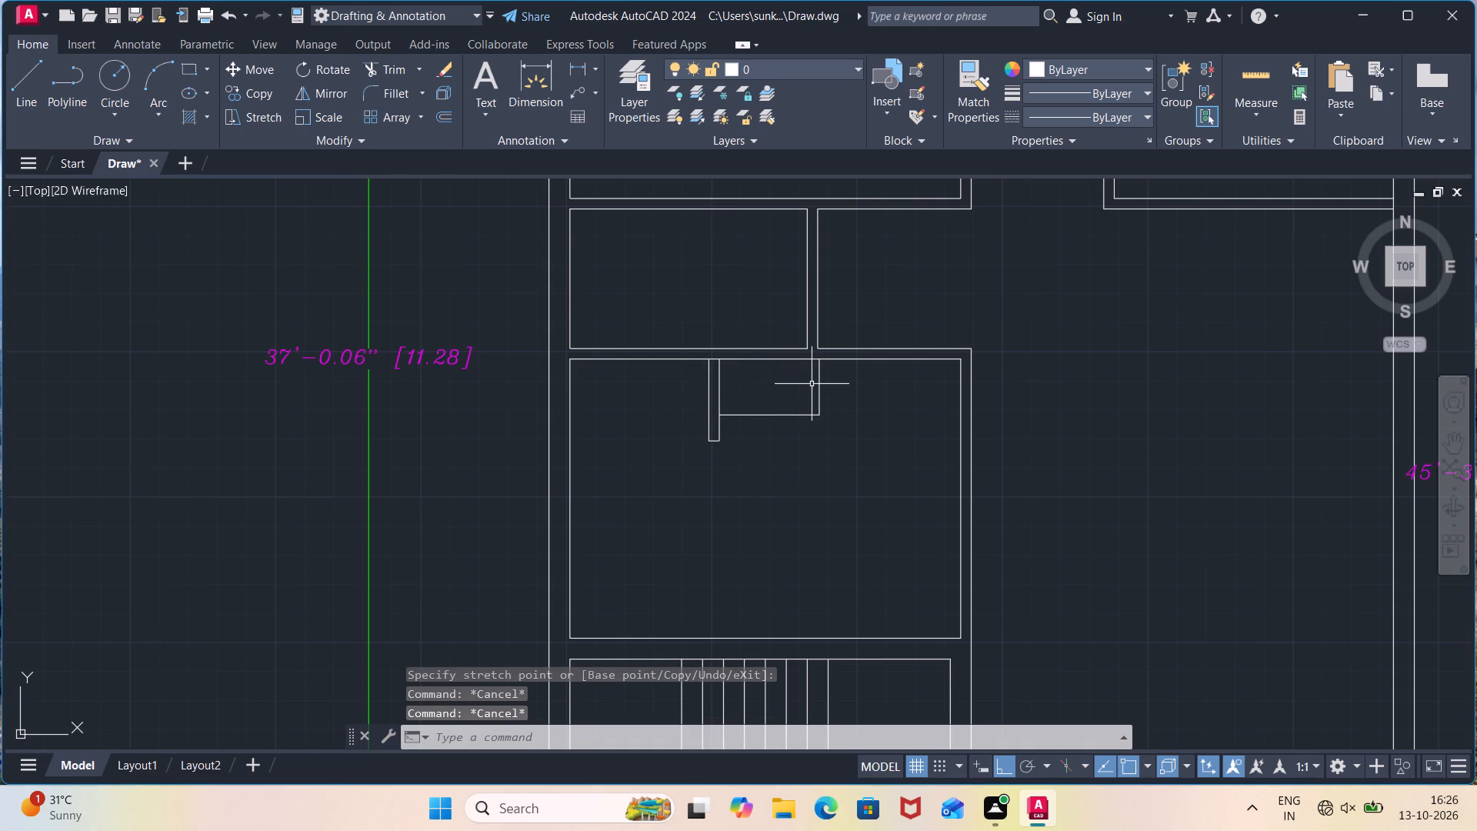
# Offset the 2' vertical line 4.5" toward the partition stub.
pyautogui.press('o')
pyautogui.press('Return')
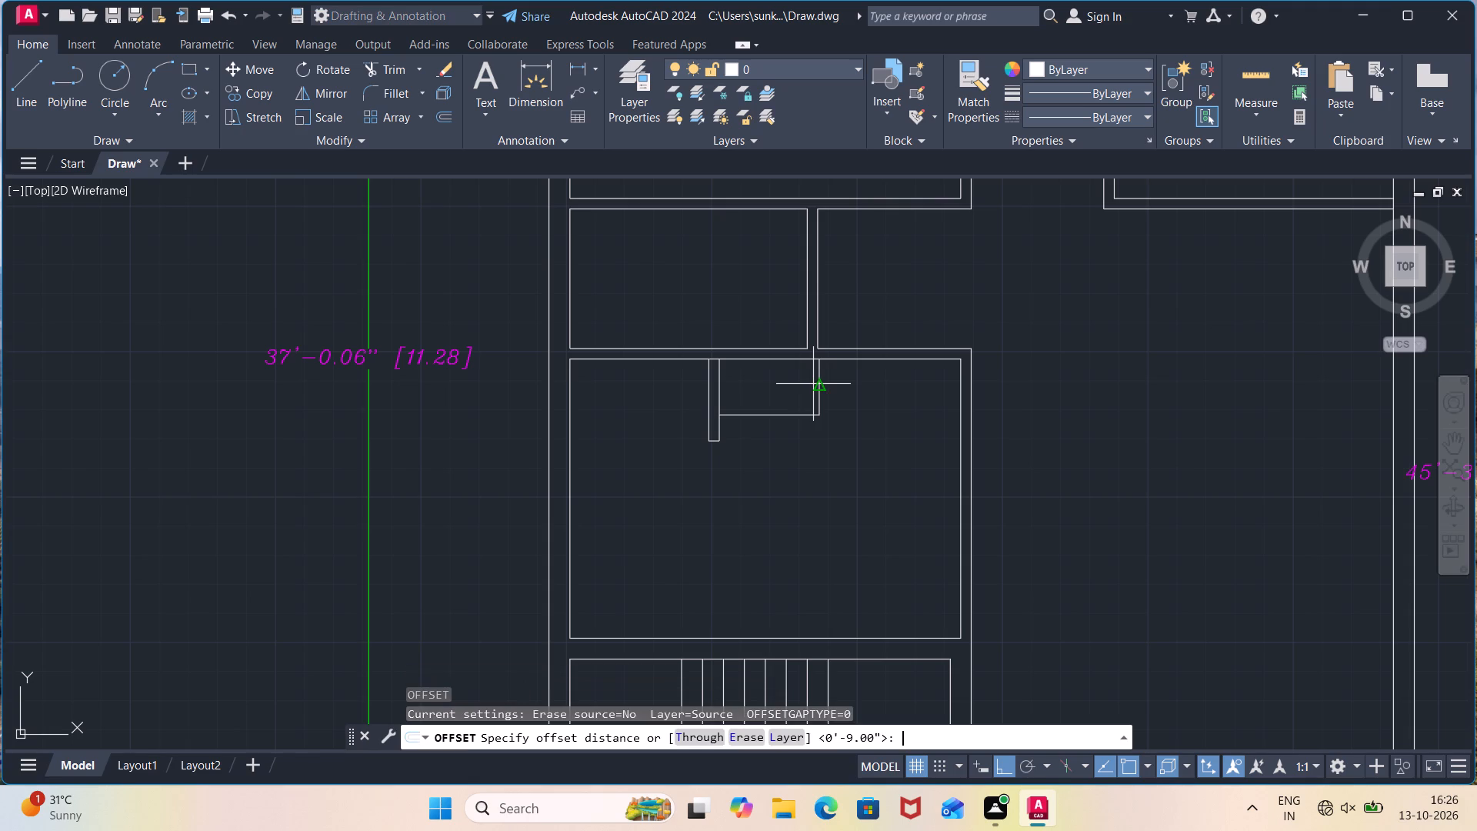
pyautogui.write('4.5"')
pyautogui.press('Return')
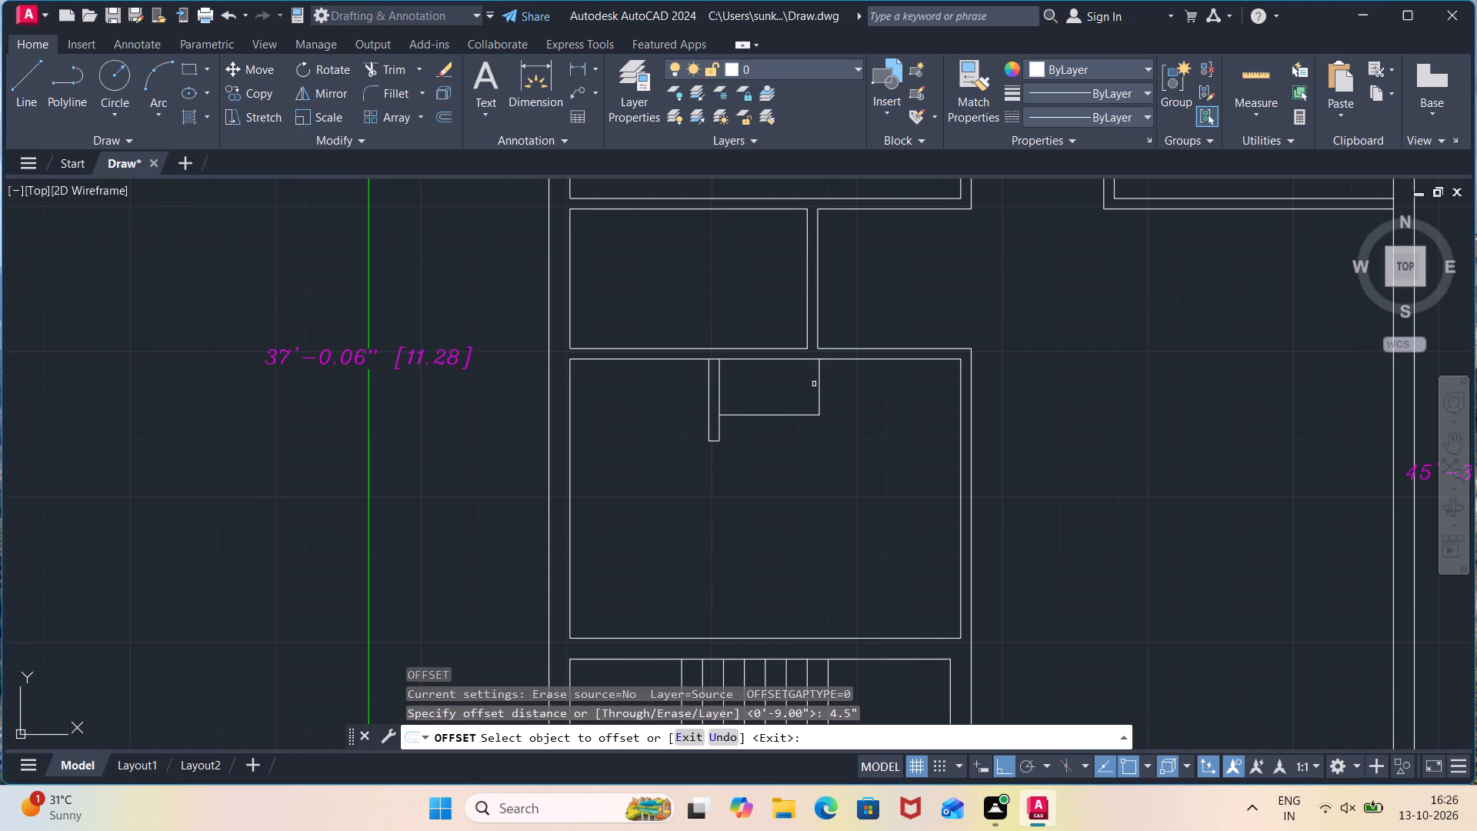
pyautogui.click(820, 384)
pyautogui.click(787, 387)
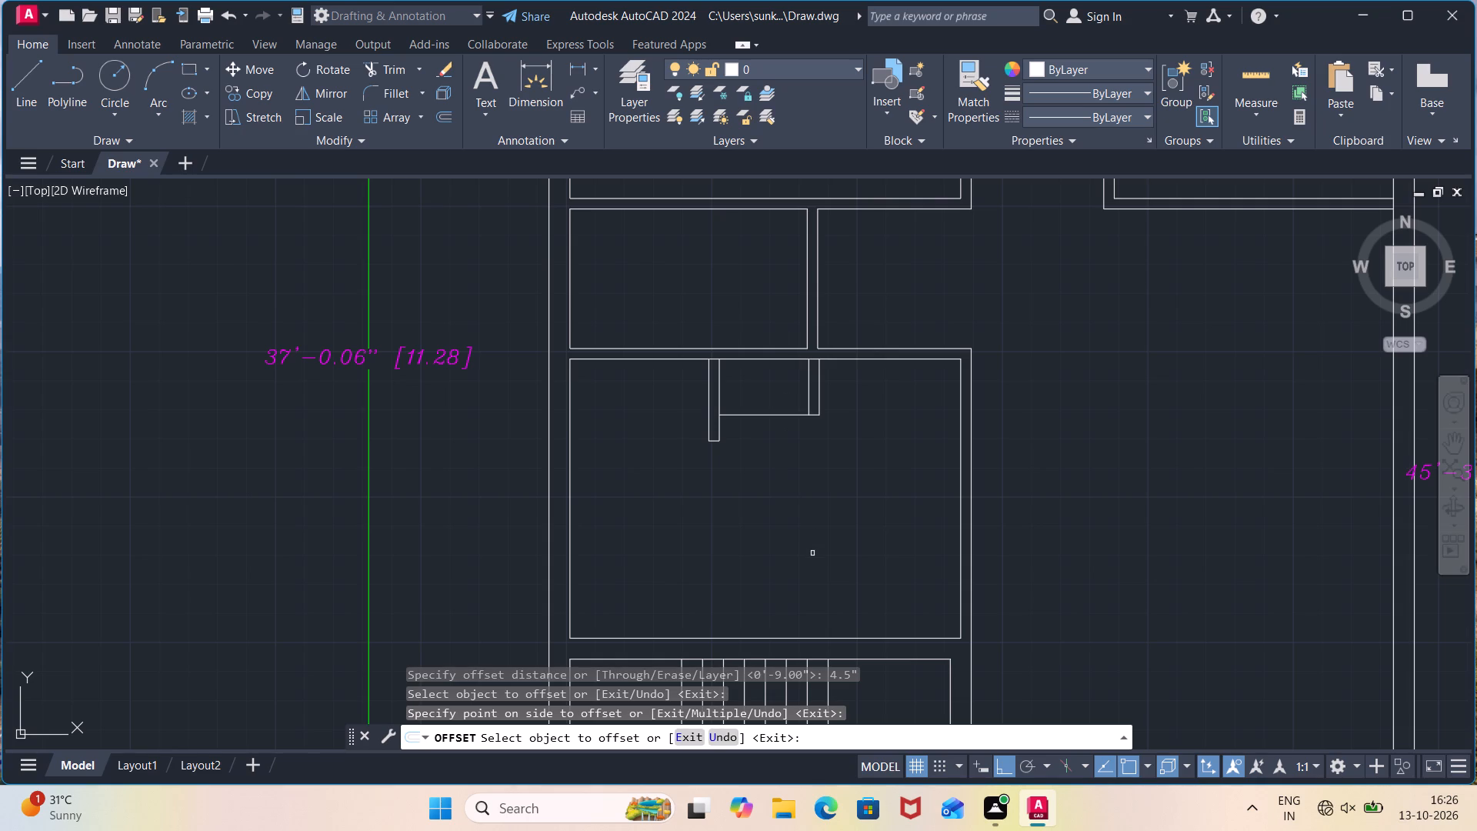
pyautogui.press('Escape')
# Stretch both lines of the 4.5" partition stub down to the room's lower inner wall.
pyautogui.click(717, 428)
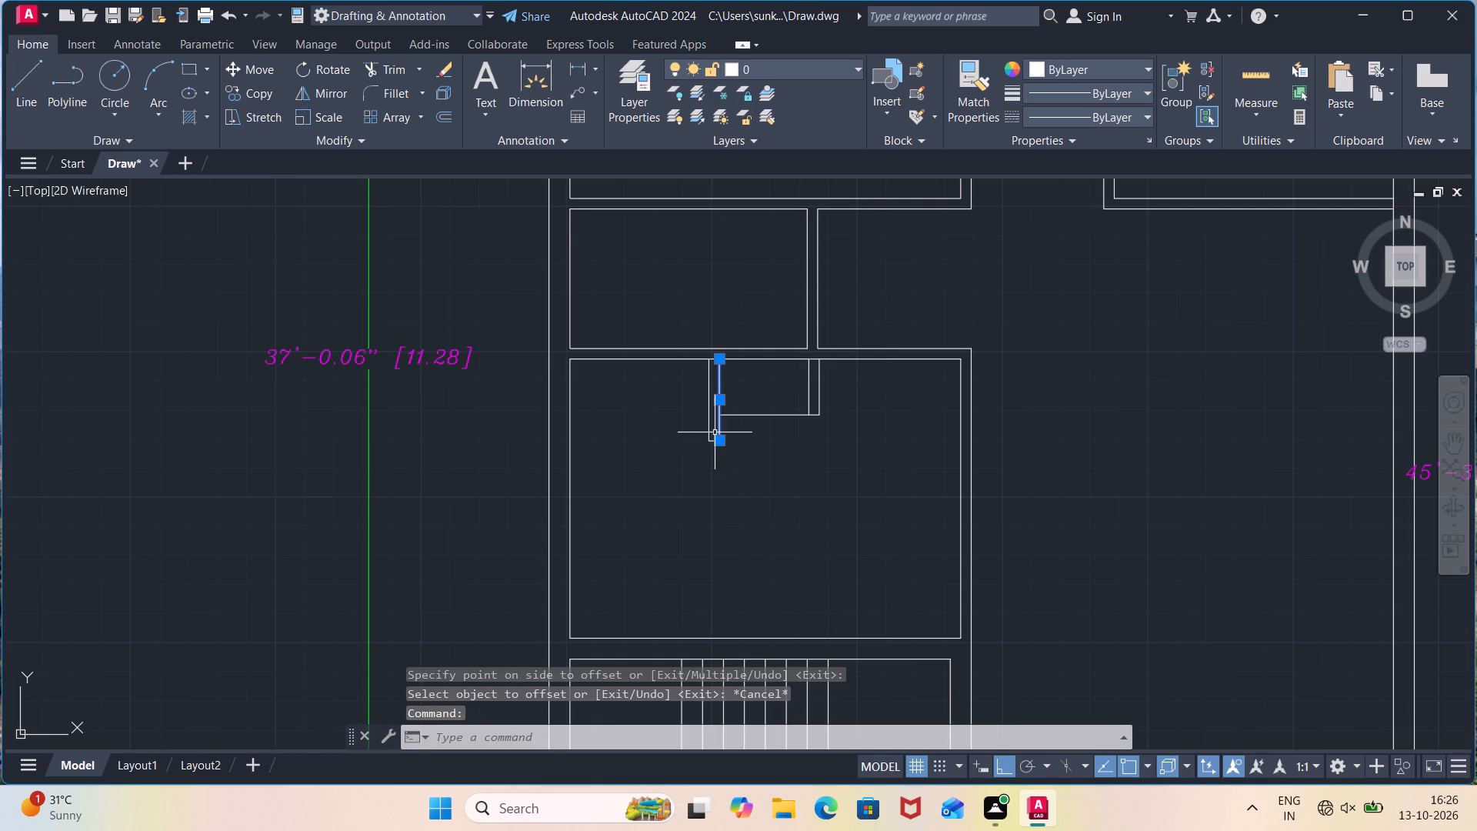
pyautogui.click(720, 442)
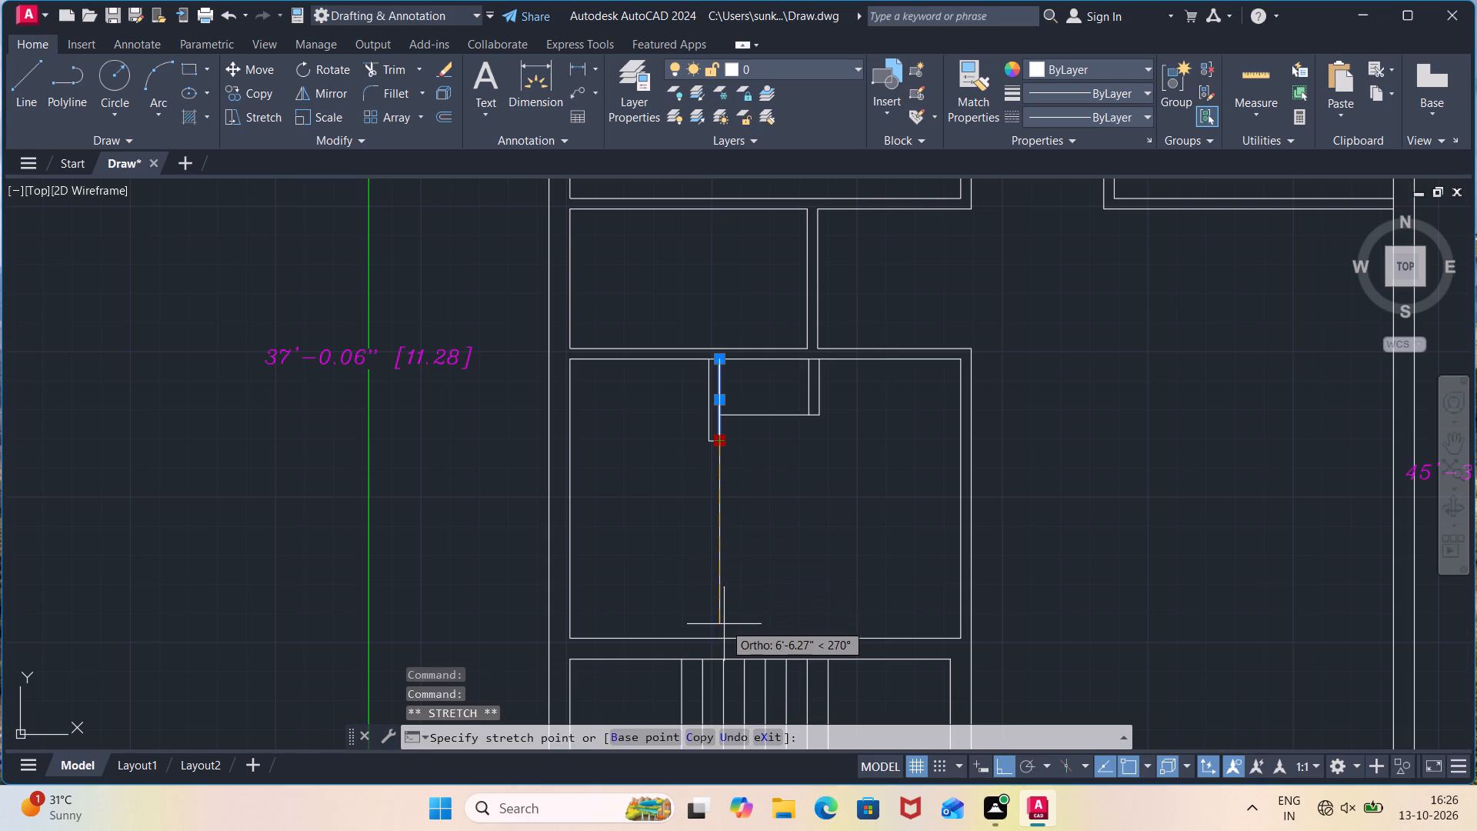
pyautogui.click(718, 636)
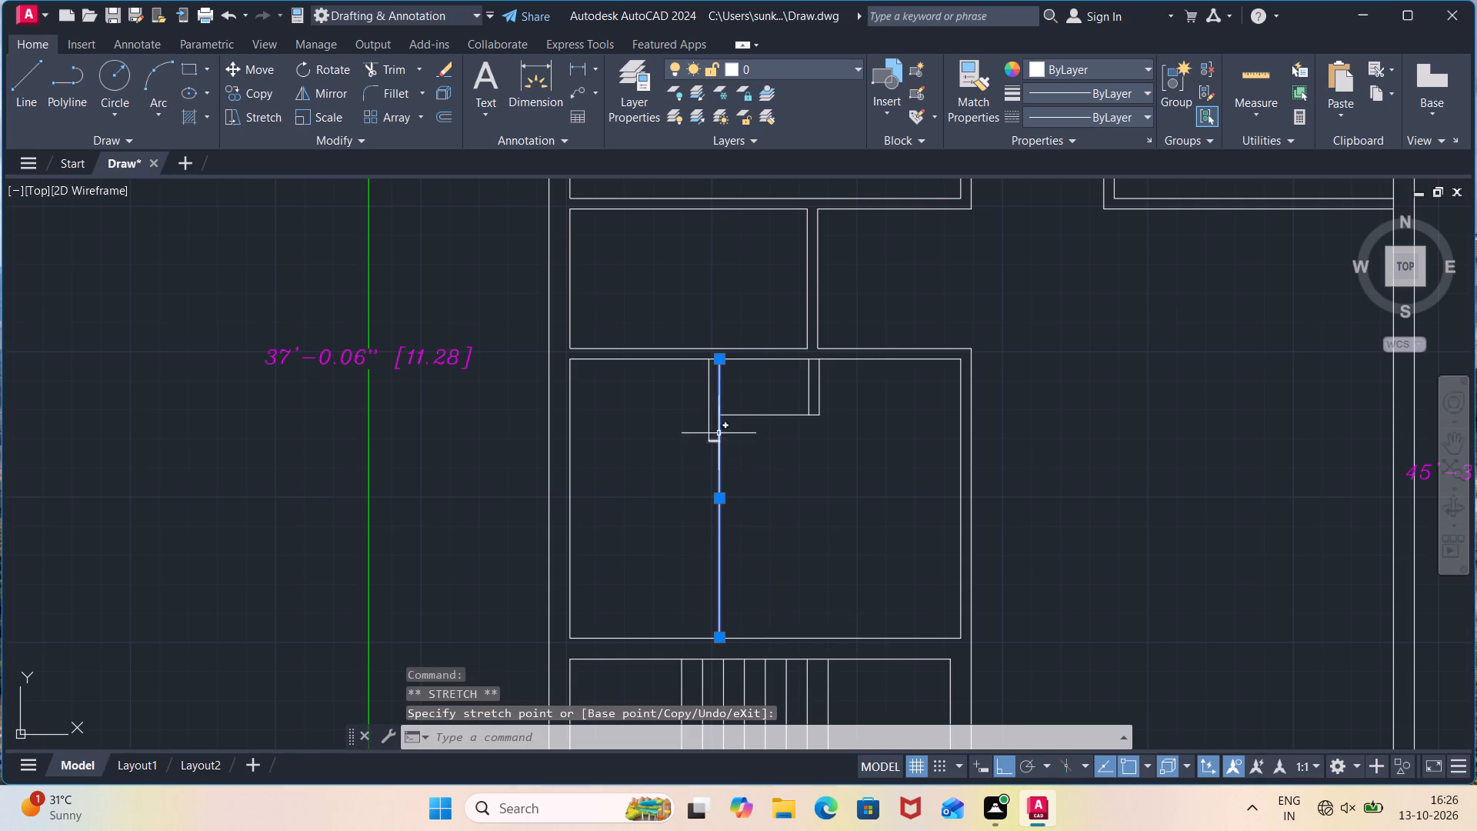
pyautogui.click(708, 425)
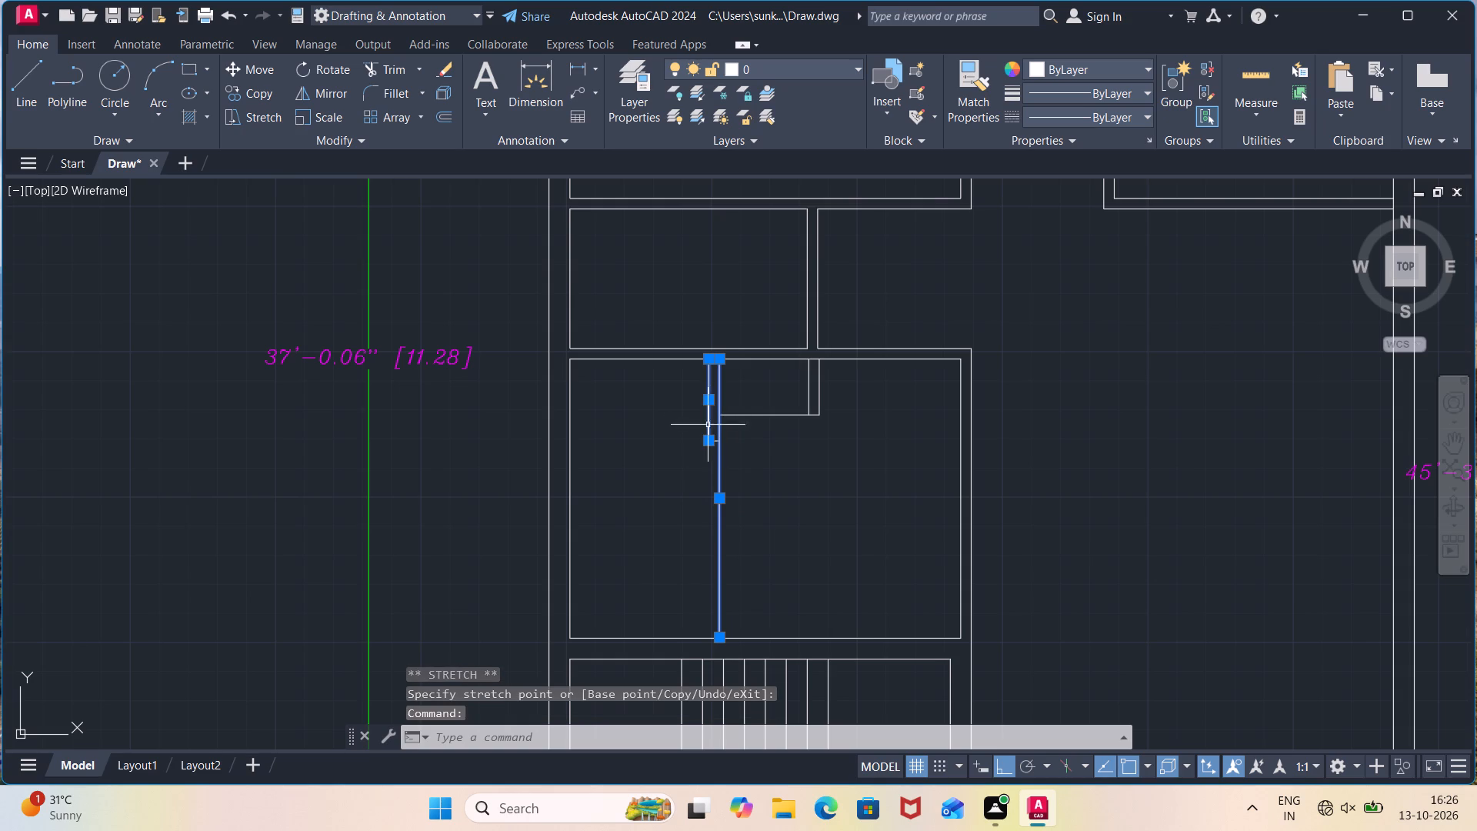
pyautogui.click(708, 443)
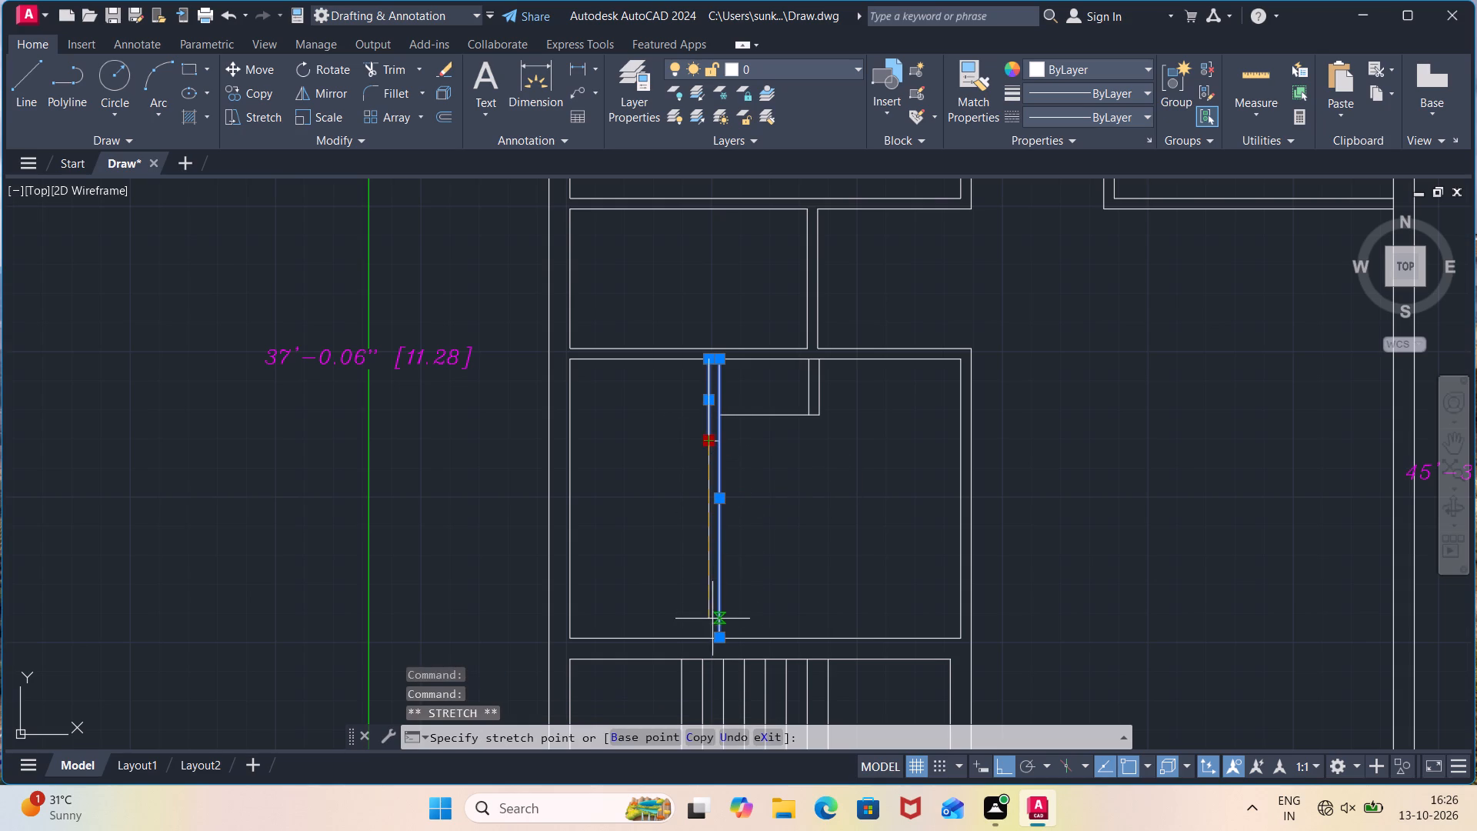
pyautogui.click(705, 639)
pyautogui.press('Escape')
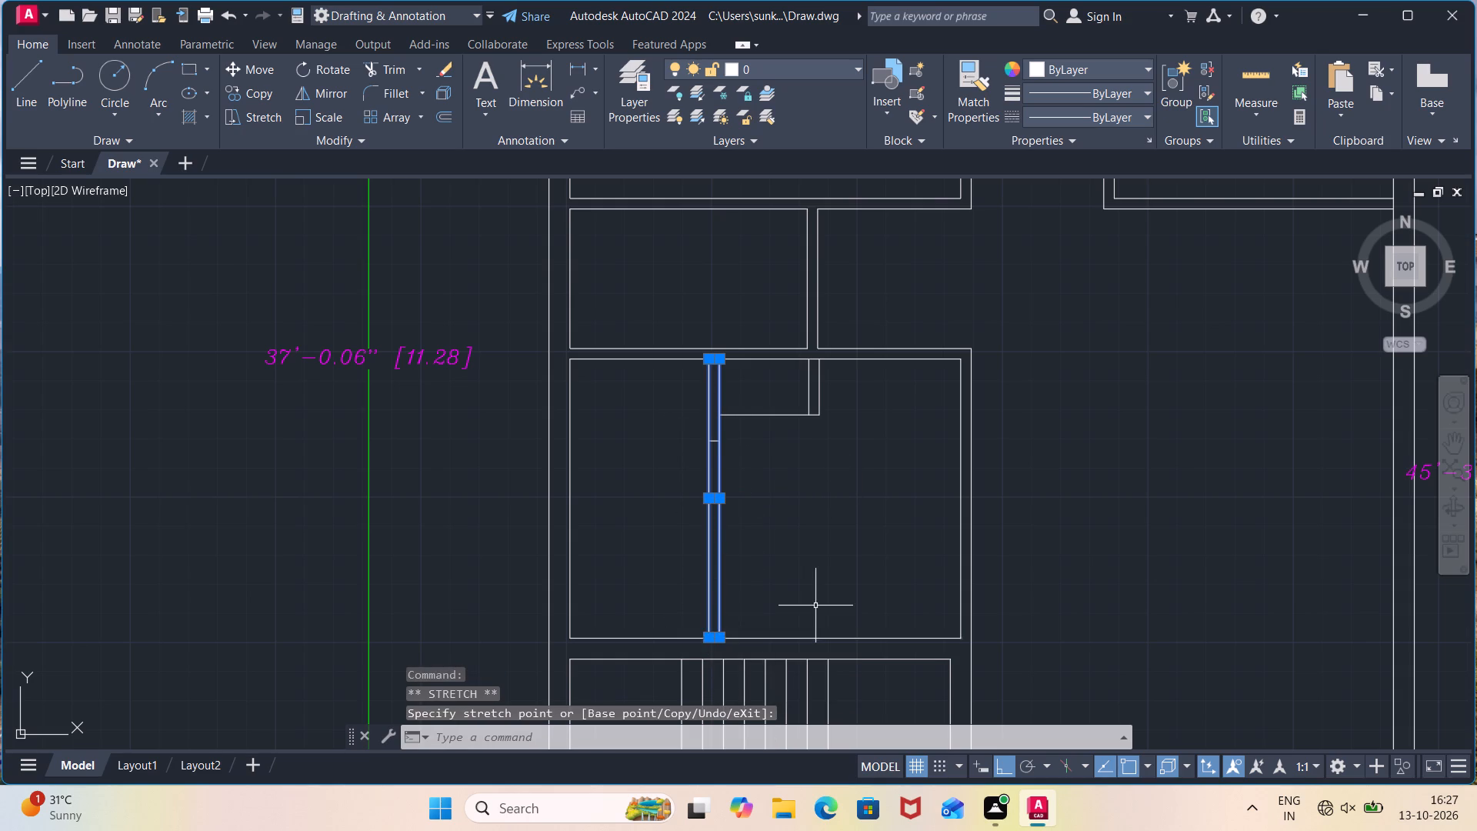
pyautogui.press('Escape')
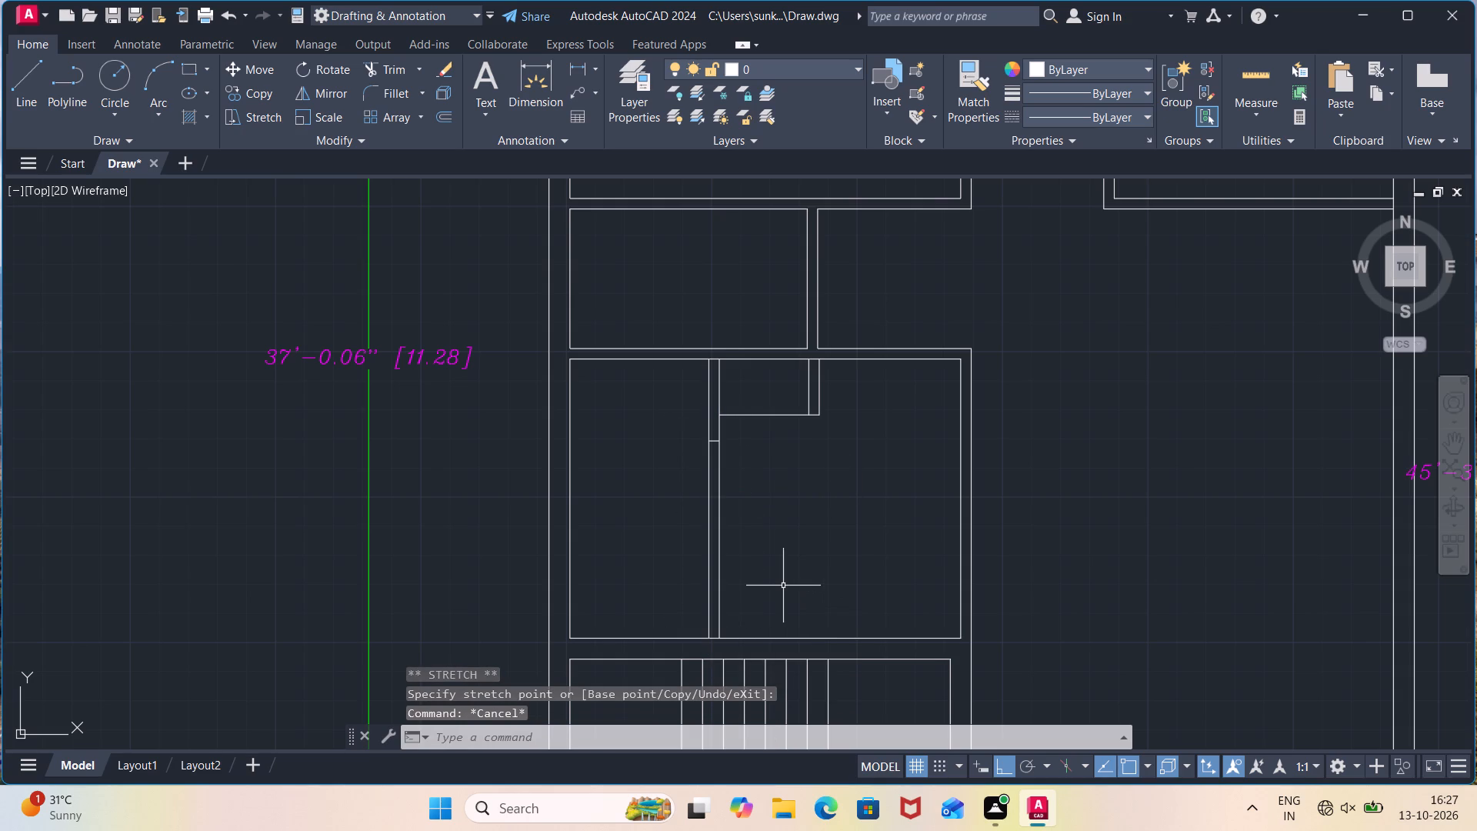
# Draw connected lines from the foot of the partition's right face: 2' up, right across the room, and up to the upper inner wall.
pyautogui.press('l')
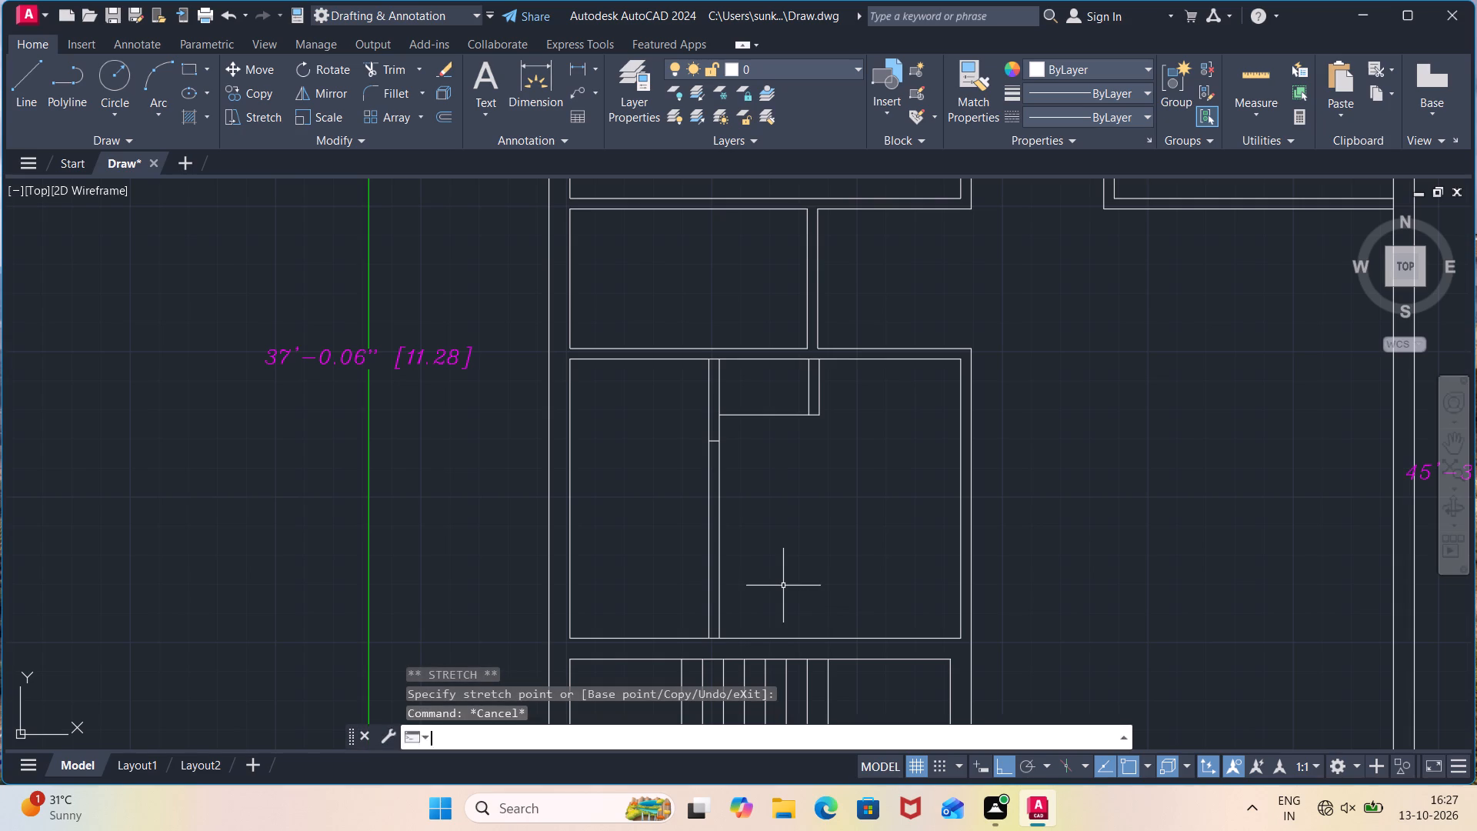
pyautogui.press('Return')
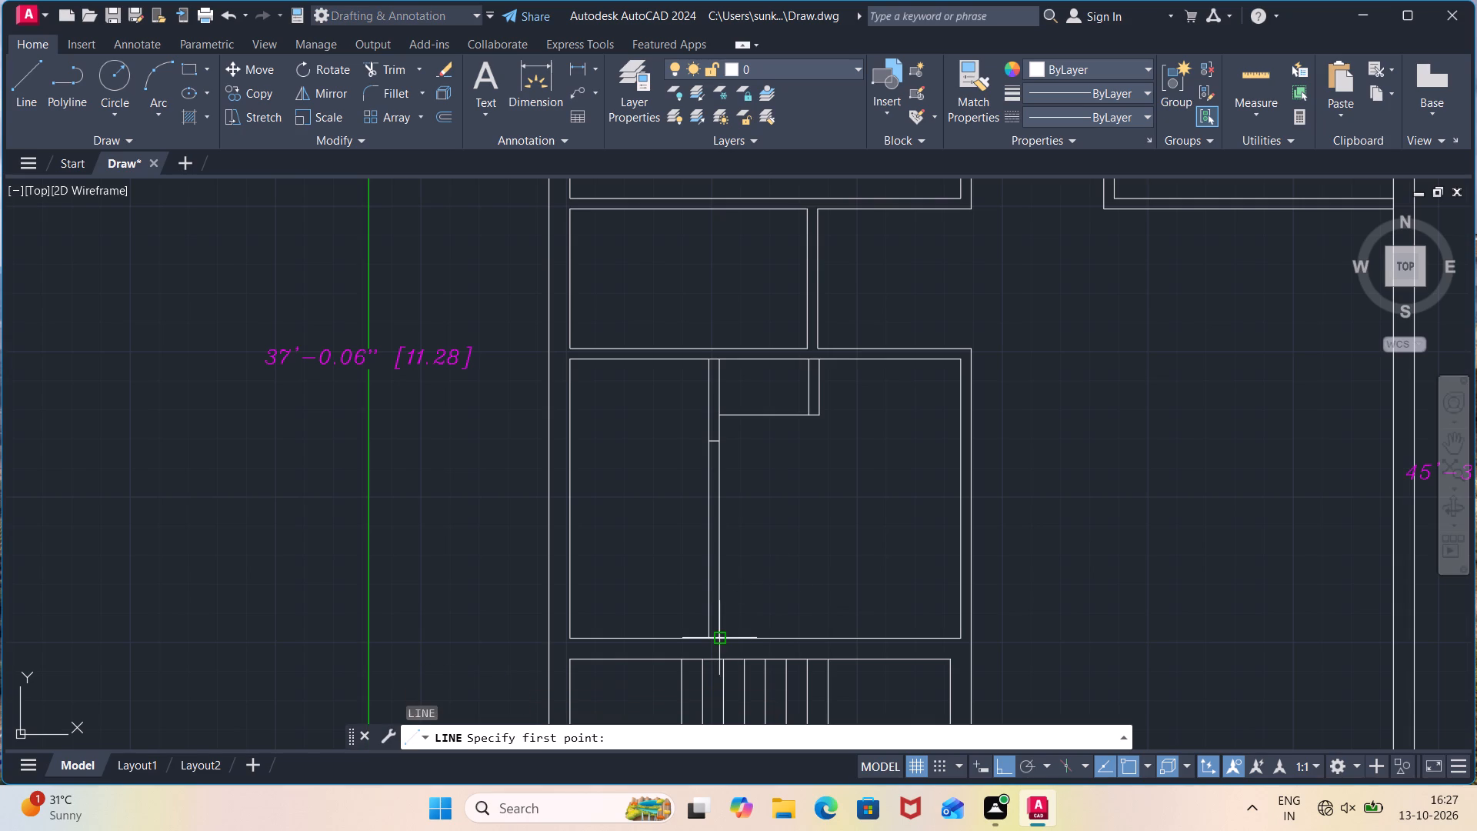
pyautogui.click(722, 635)
pyautogui.write("2'")
pyautogui.press('Return')
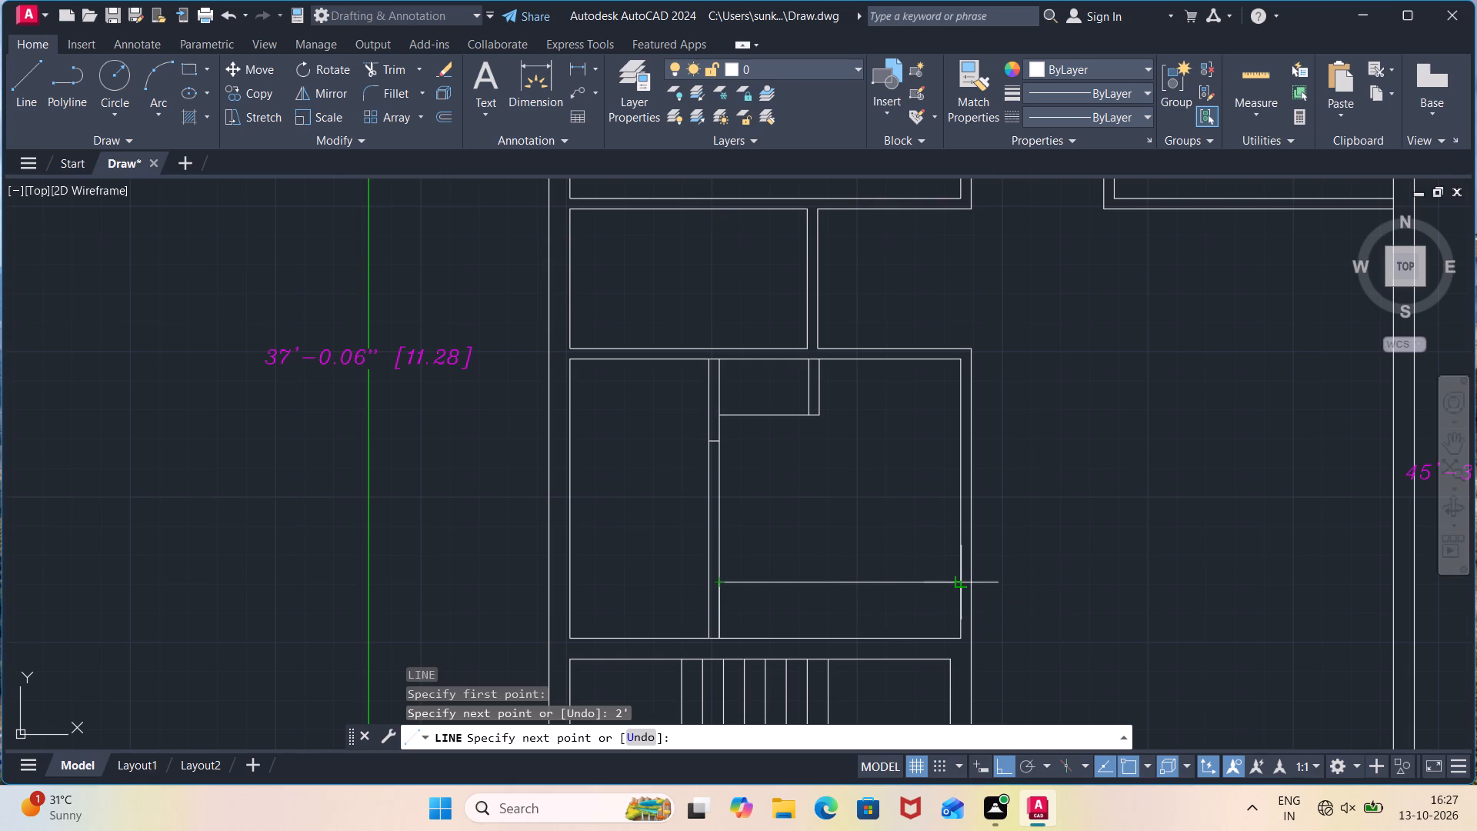
pyautogui.click(900, 582)
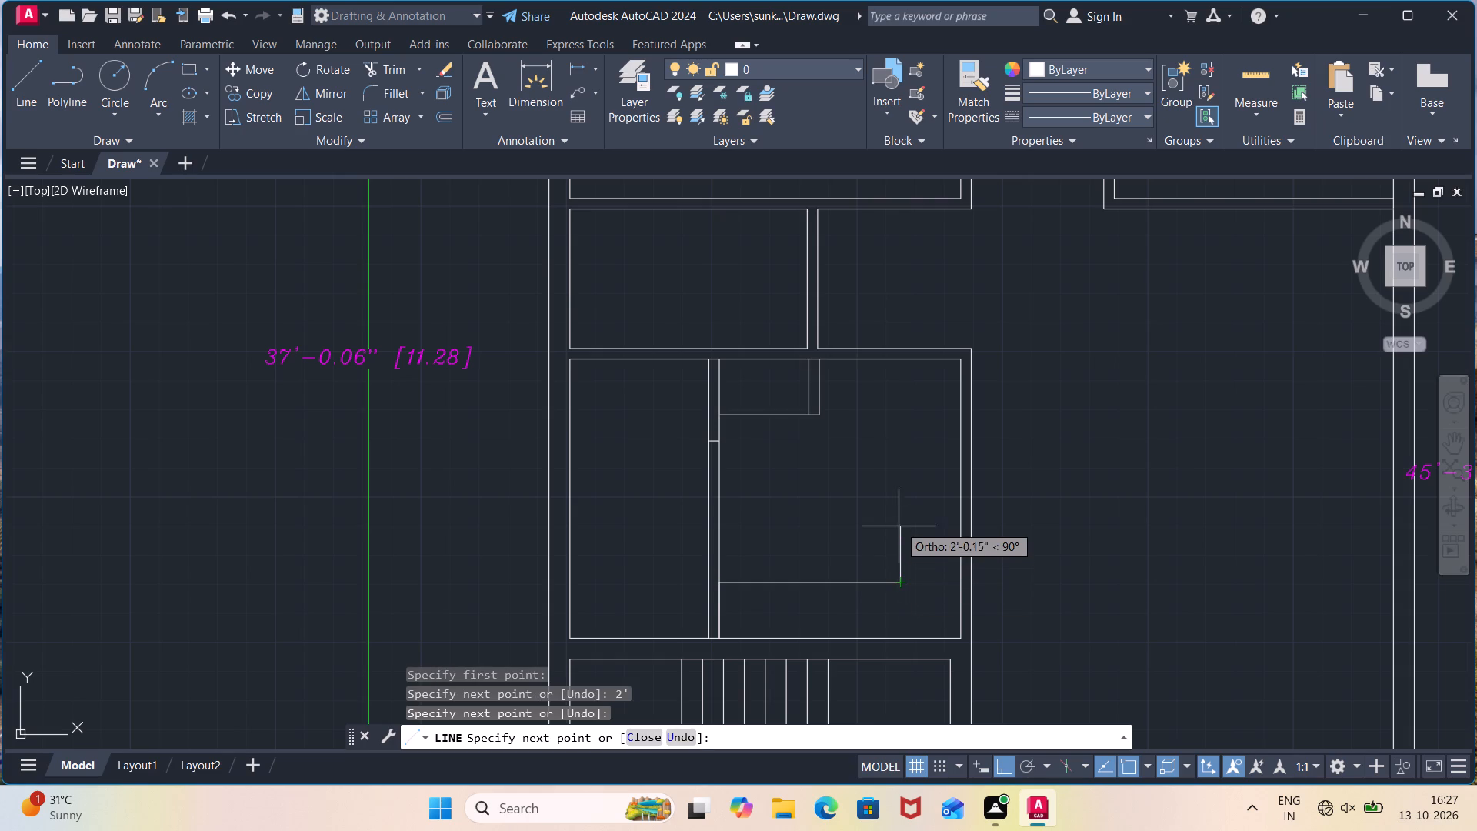
pyautogui.click(899, 365)
pyautogui.scroll(2, 894, 385)
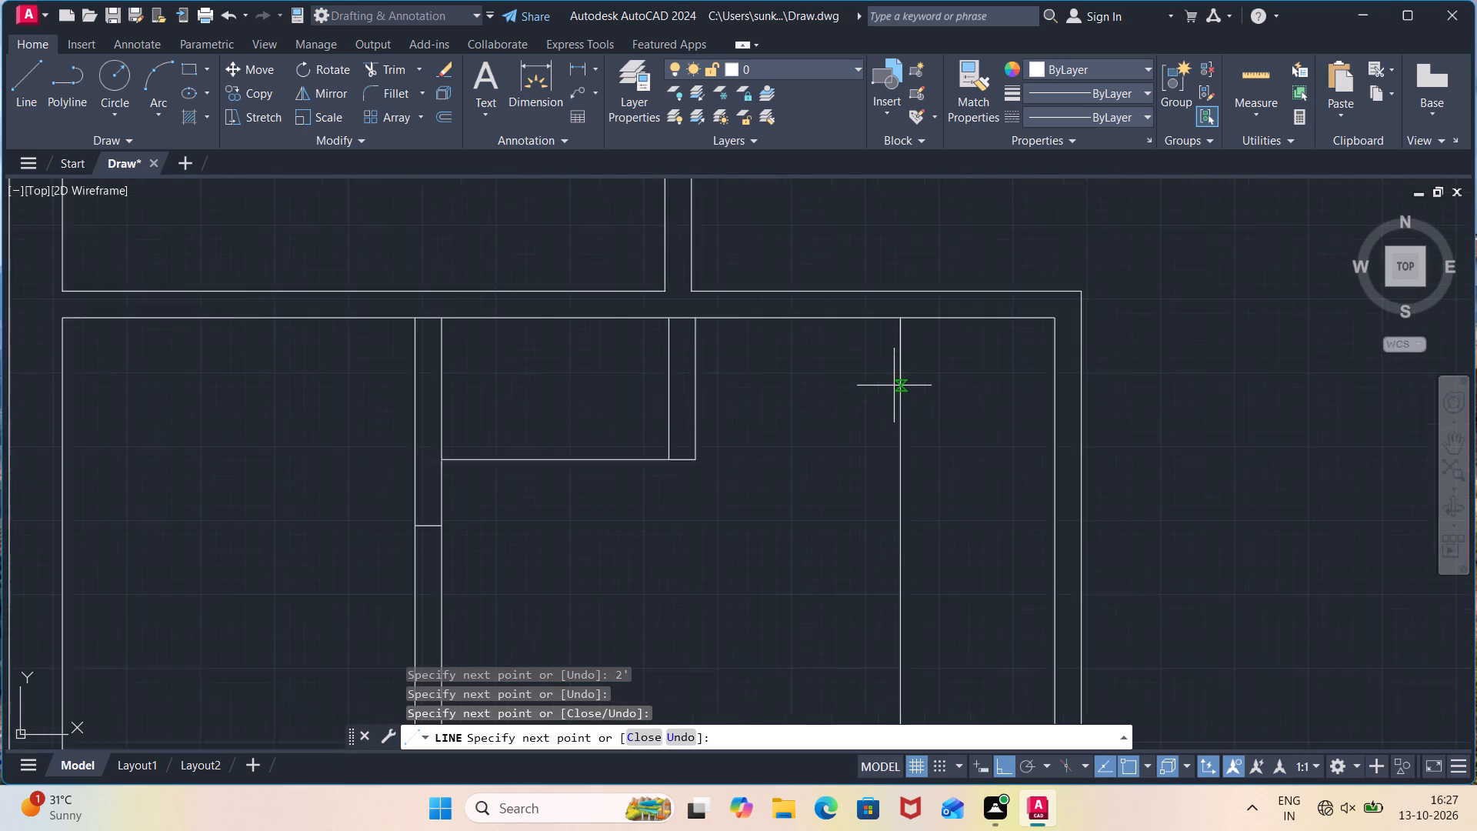
pyautogui.scroll(1, 894, 385)
pyautogui.press('Escape')
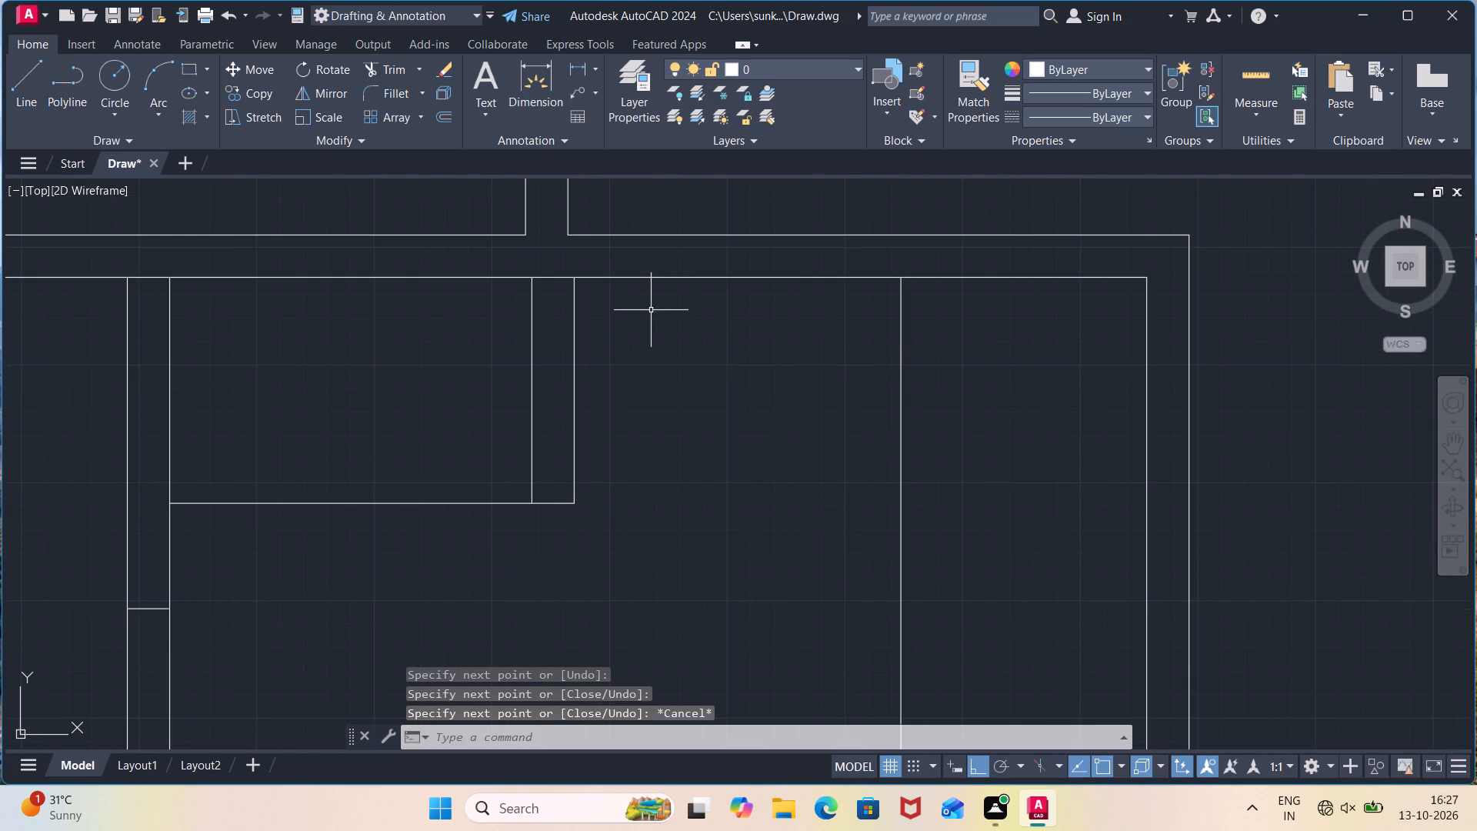
# Draw a short vertical line across the upper wall's thickness, continuing the new vertical line to the outer wall face.
pyautogui.press('l')
pyautogui.press('Return')
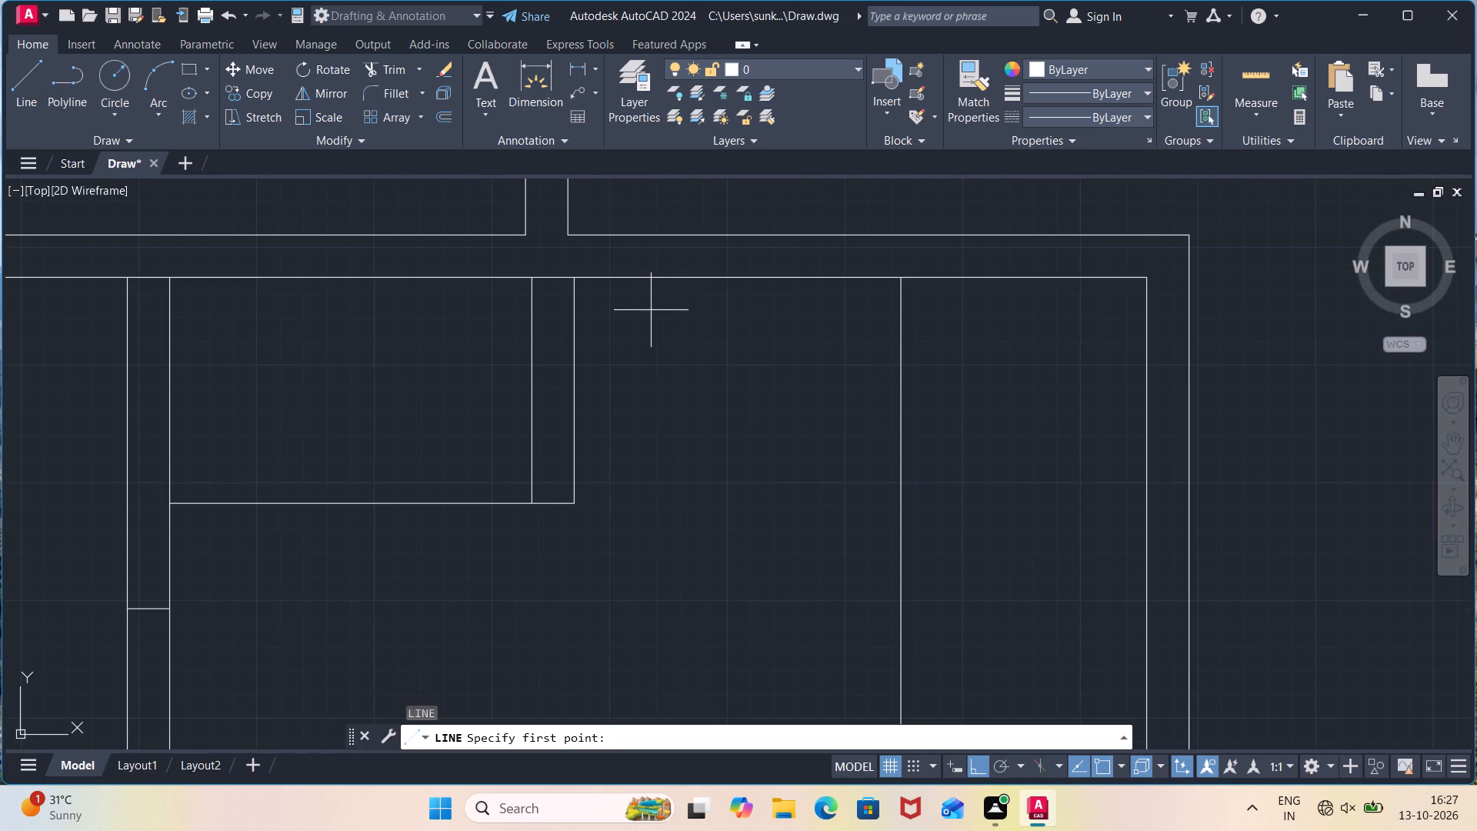
pyautogui.click(901, 277)
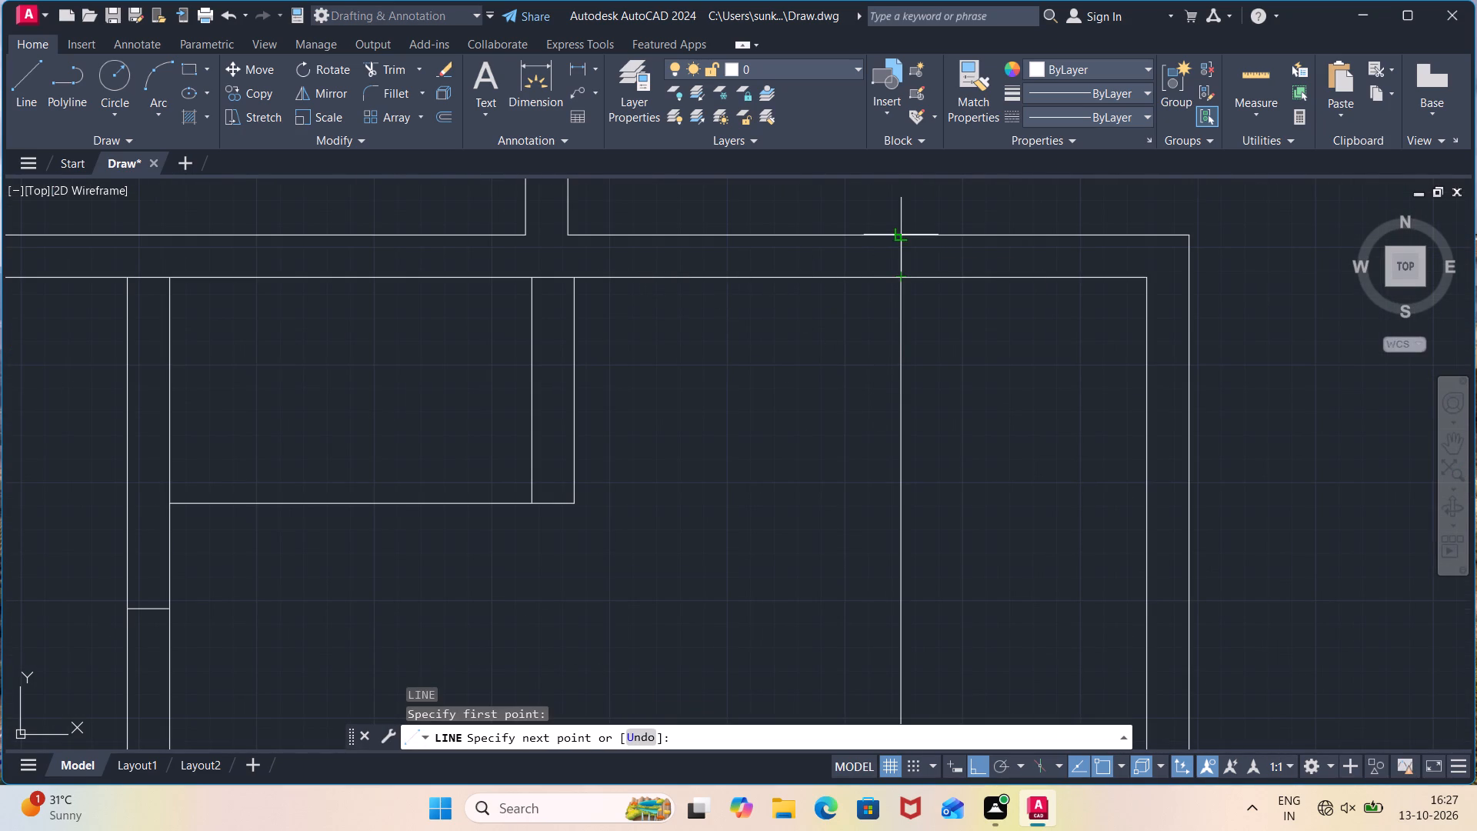
pyautogui.click(899, 233)
pyautogui.press('Escape')
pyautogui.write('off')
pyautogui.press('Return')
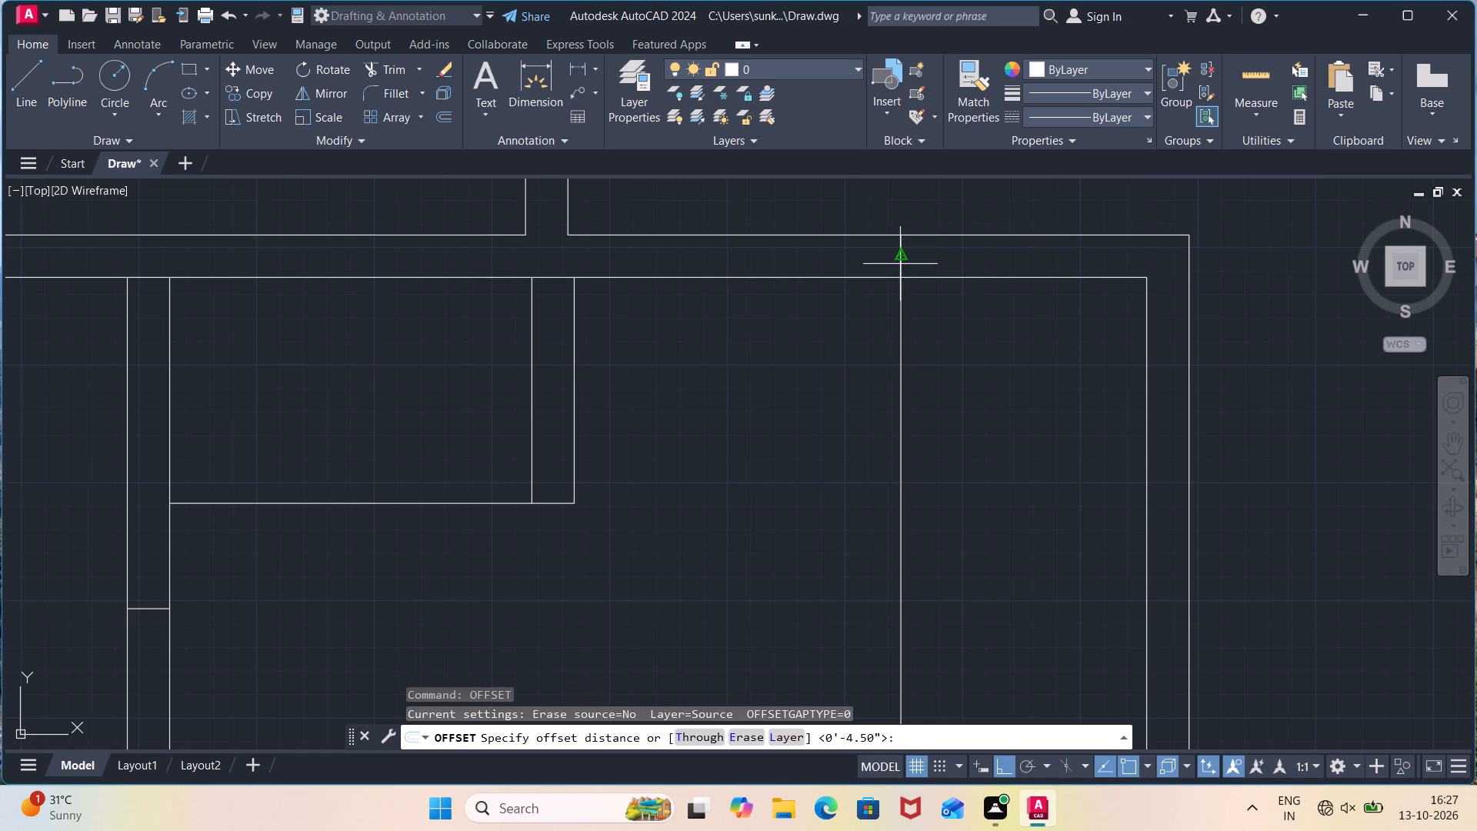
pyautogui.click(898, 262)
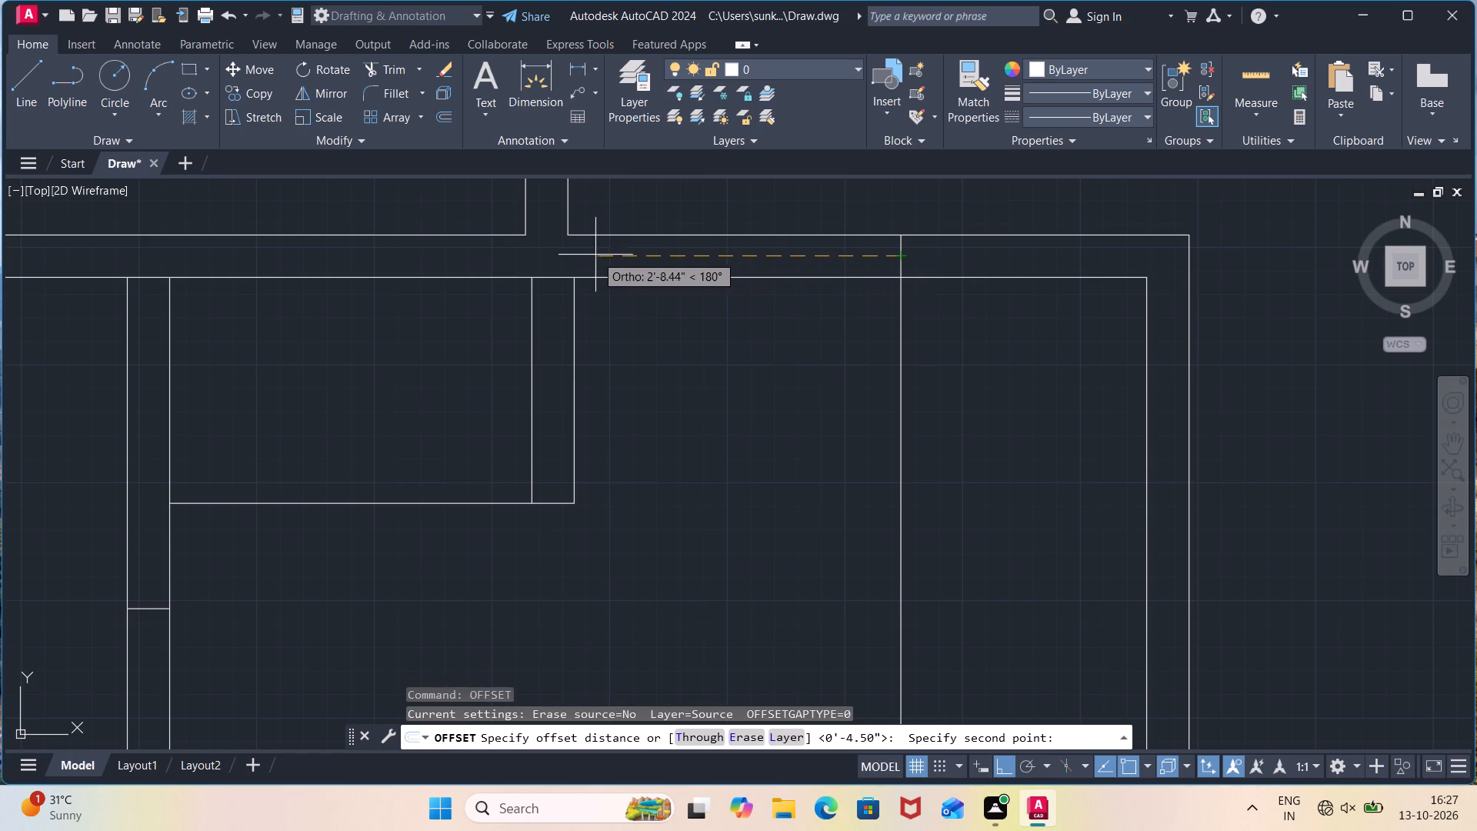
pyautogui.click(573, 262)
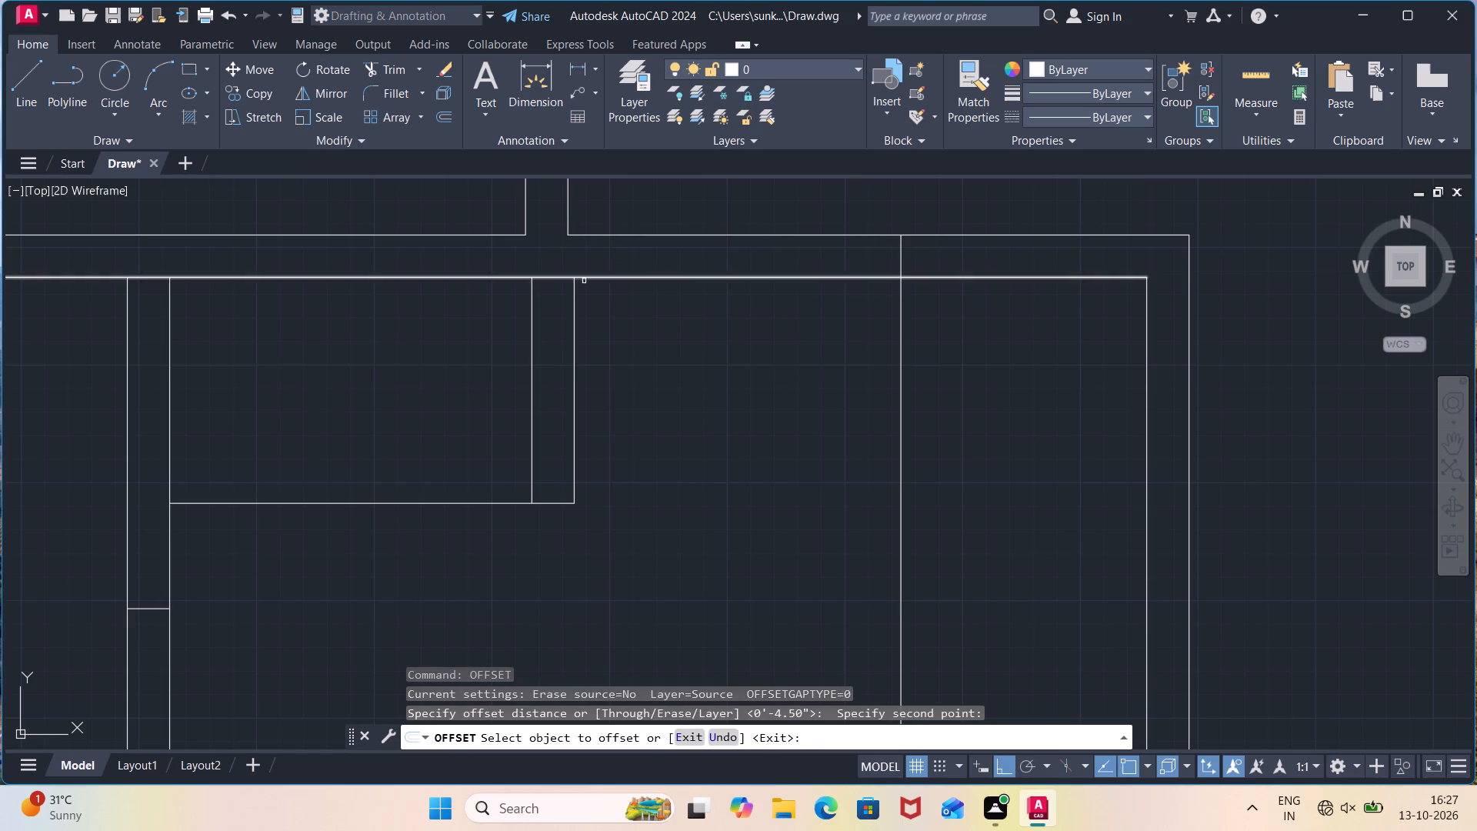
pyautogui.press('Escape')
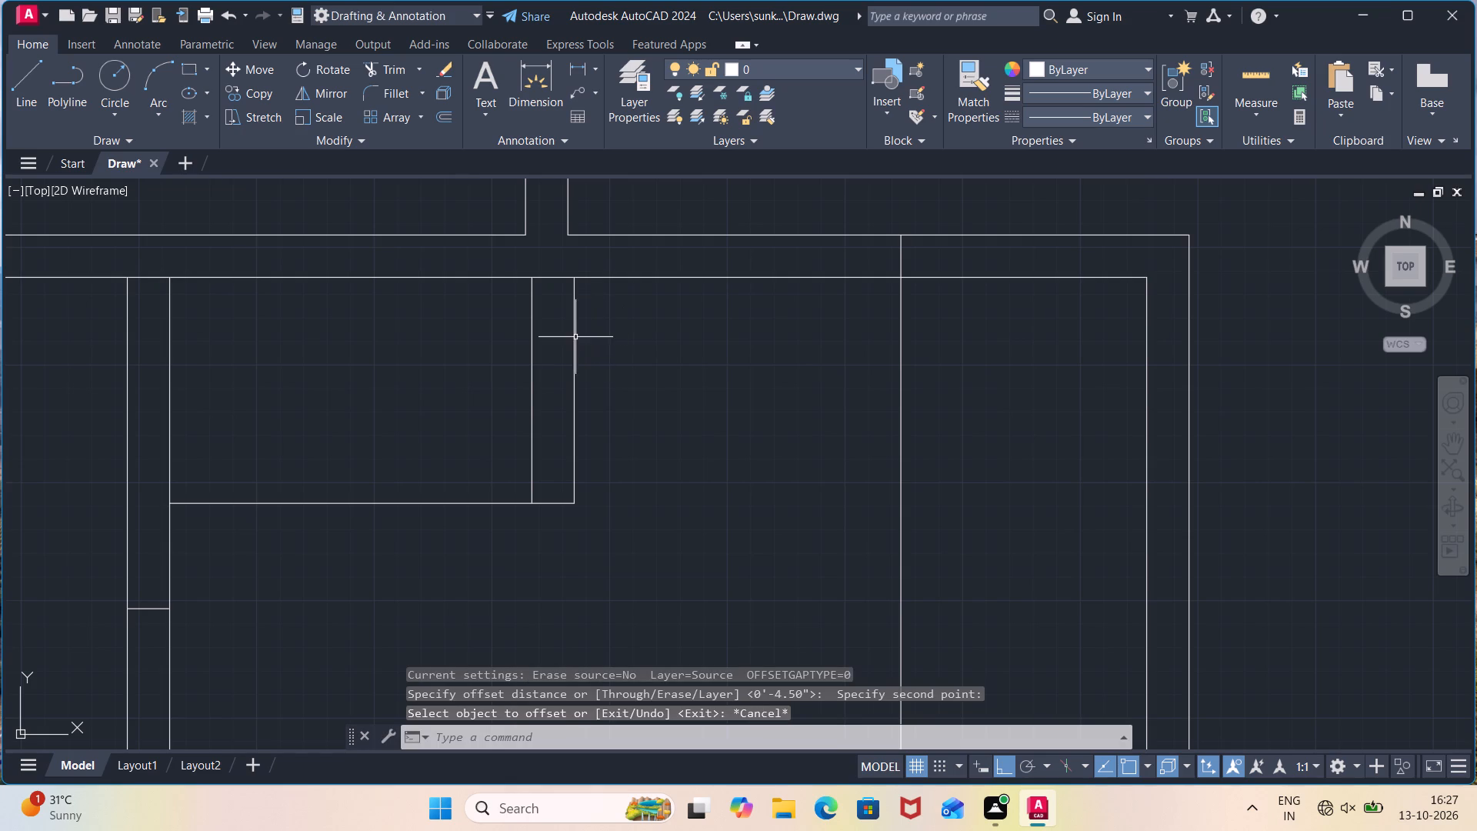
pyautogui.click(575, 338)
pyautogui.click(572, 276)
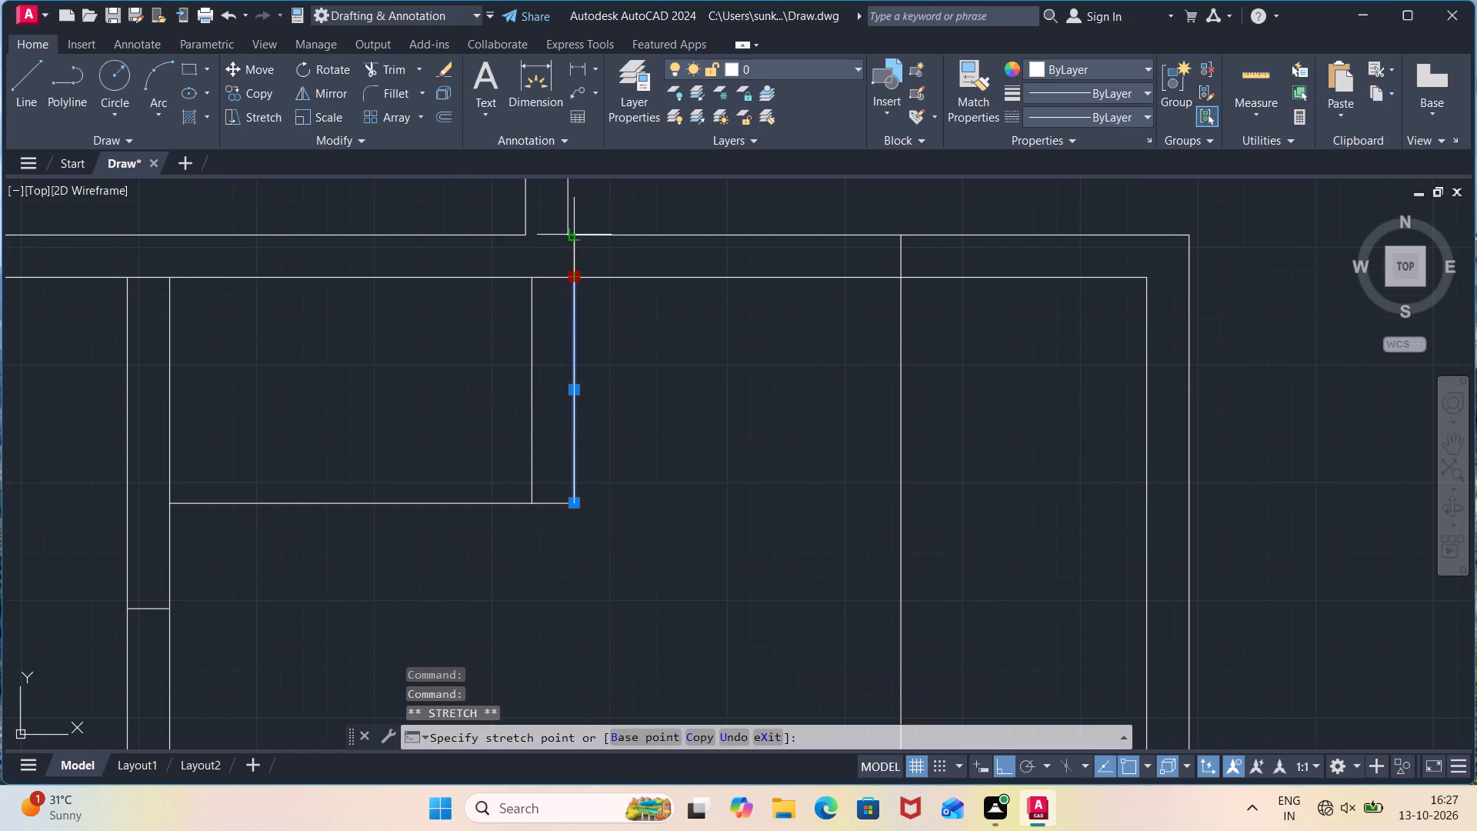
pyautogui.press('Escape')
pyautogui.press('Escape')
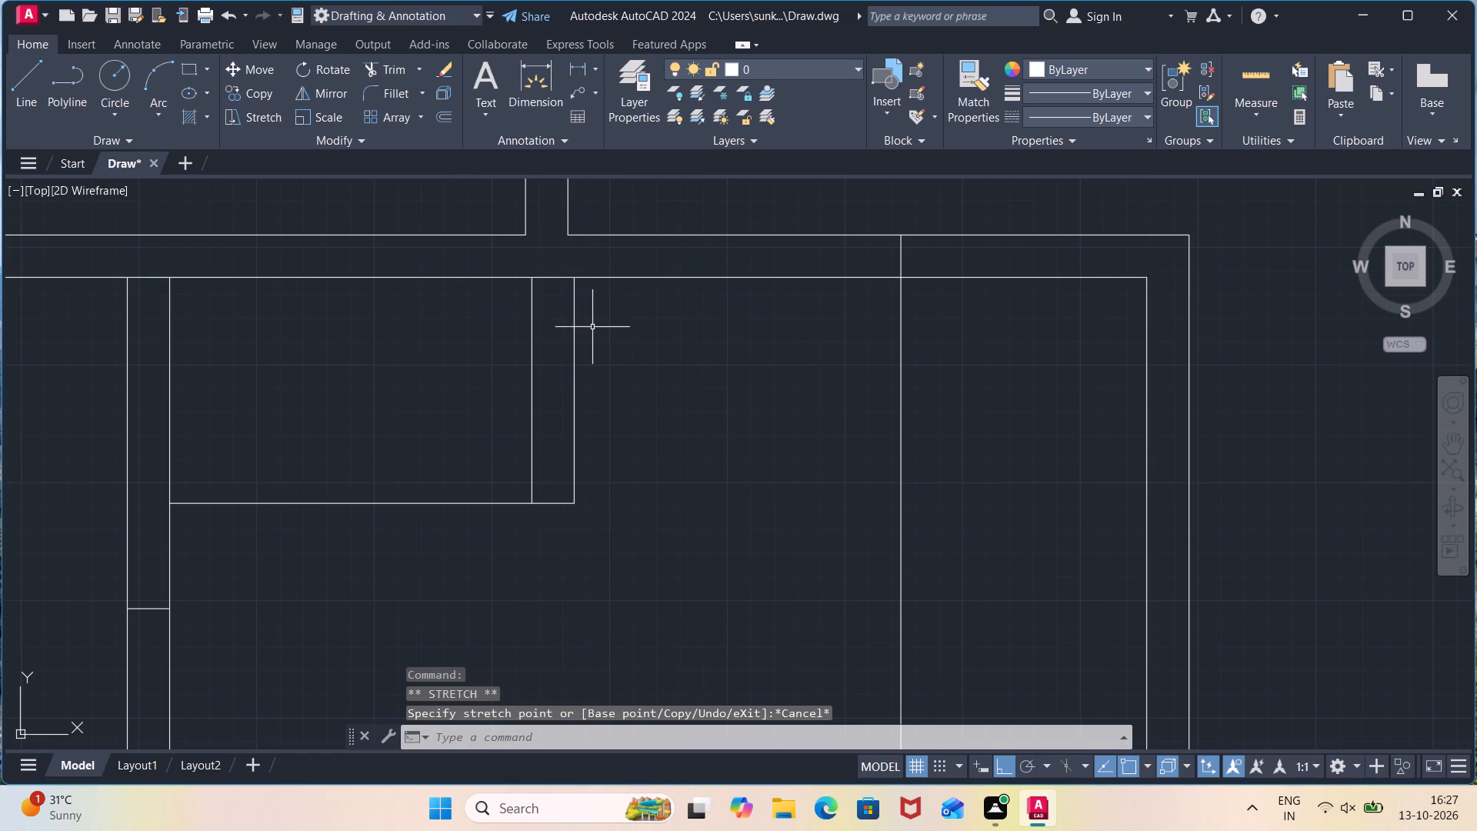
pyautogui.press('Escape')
# Delete the two short 2' vertical lines hanging from the room's upper inner wall.
pyautogui.click(596, 345)
pyautogui.click(486, 373)
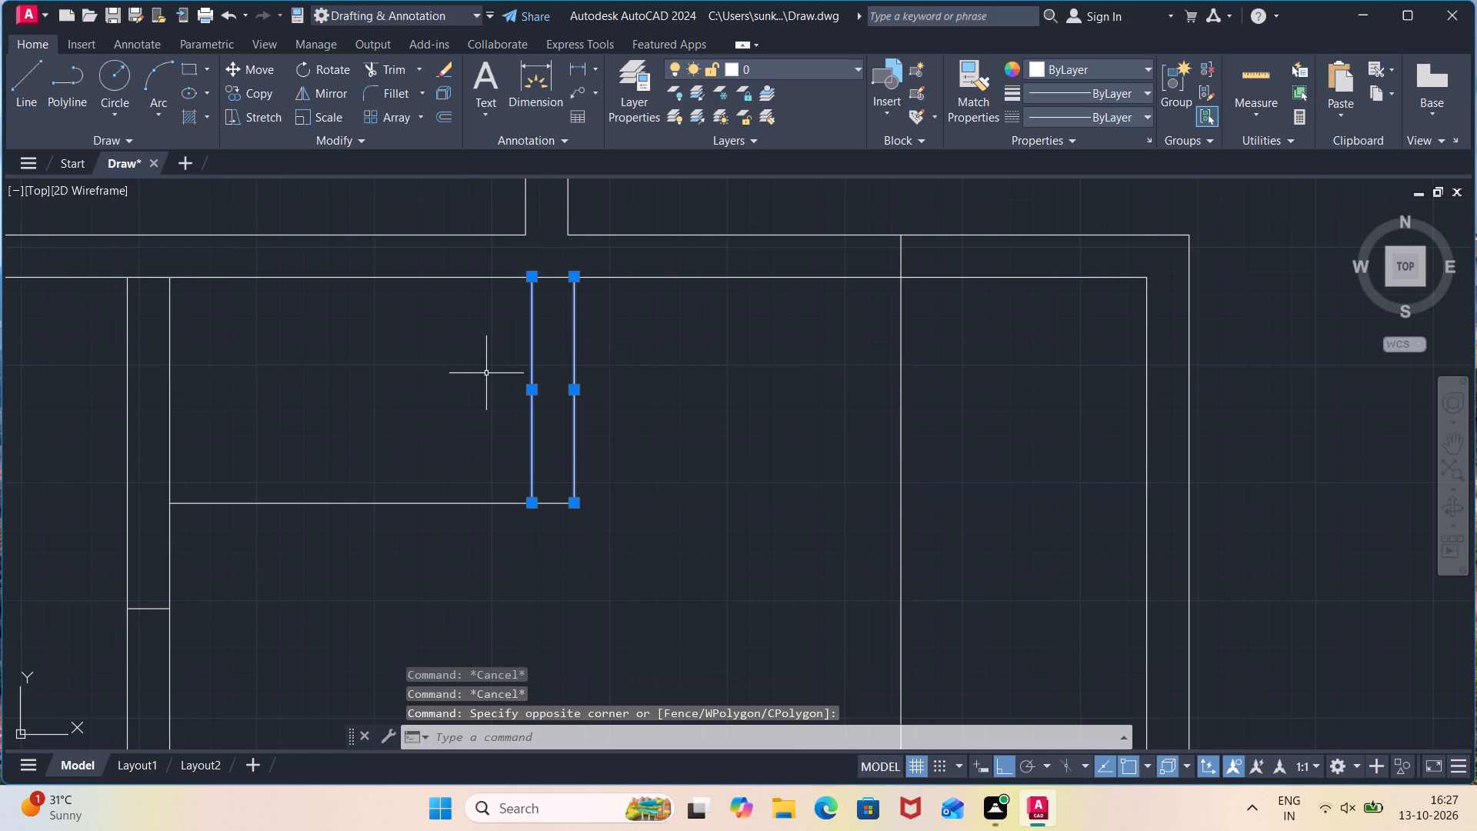
pyautogui.press('Delete')
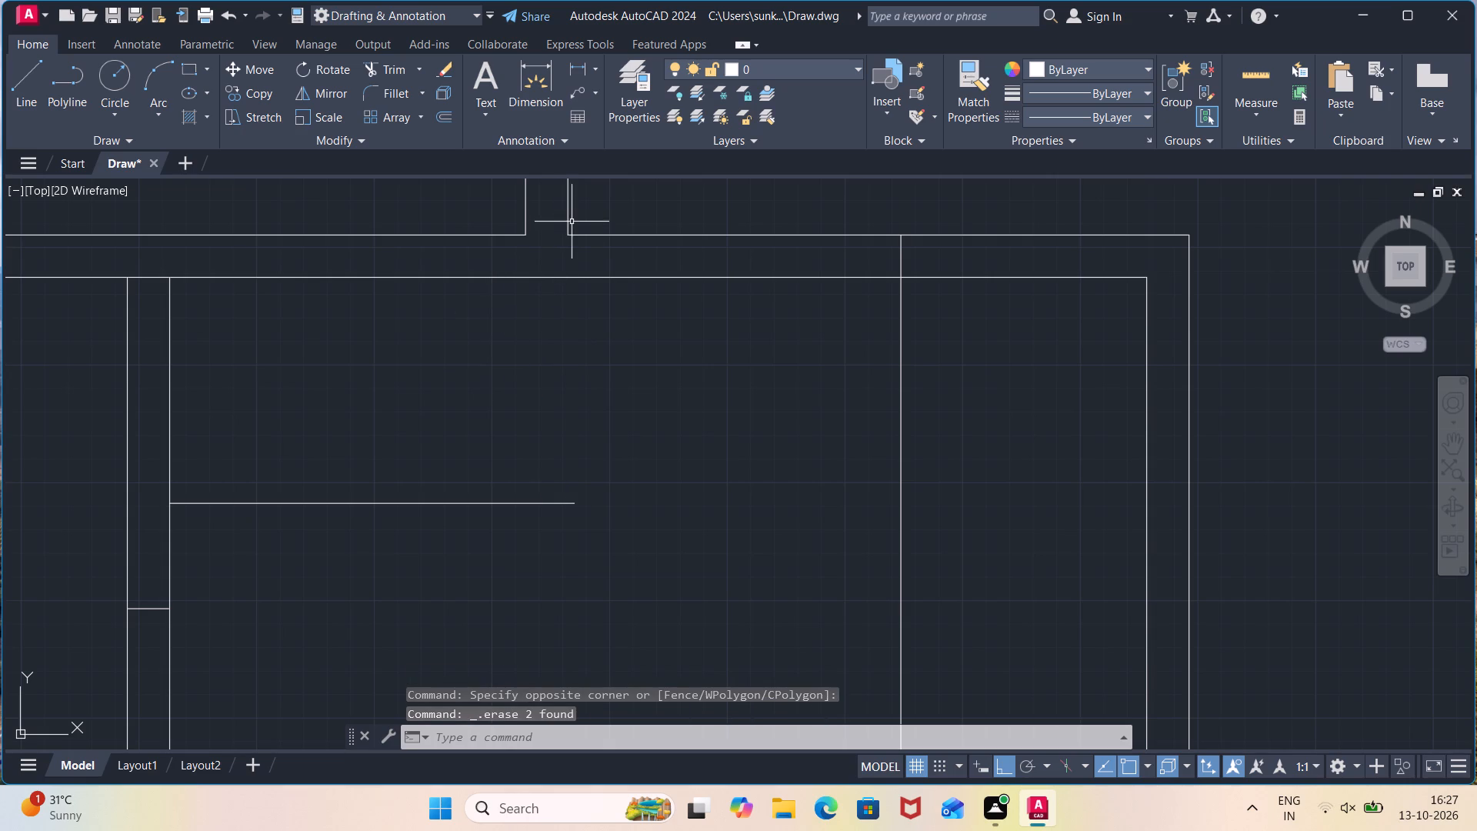
# Stretch both lines of the partition in the room above down to the short horizontal line below the wall.
pyautogui.click(568, 221)
pyautogui.click(568, 232)
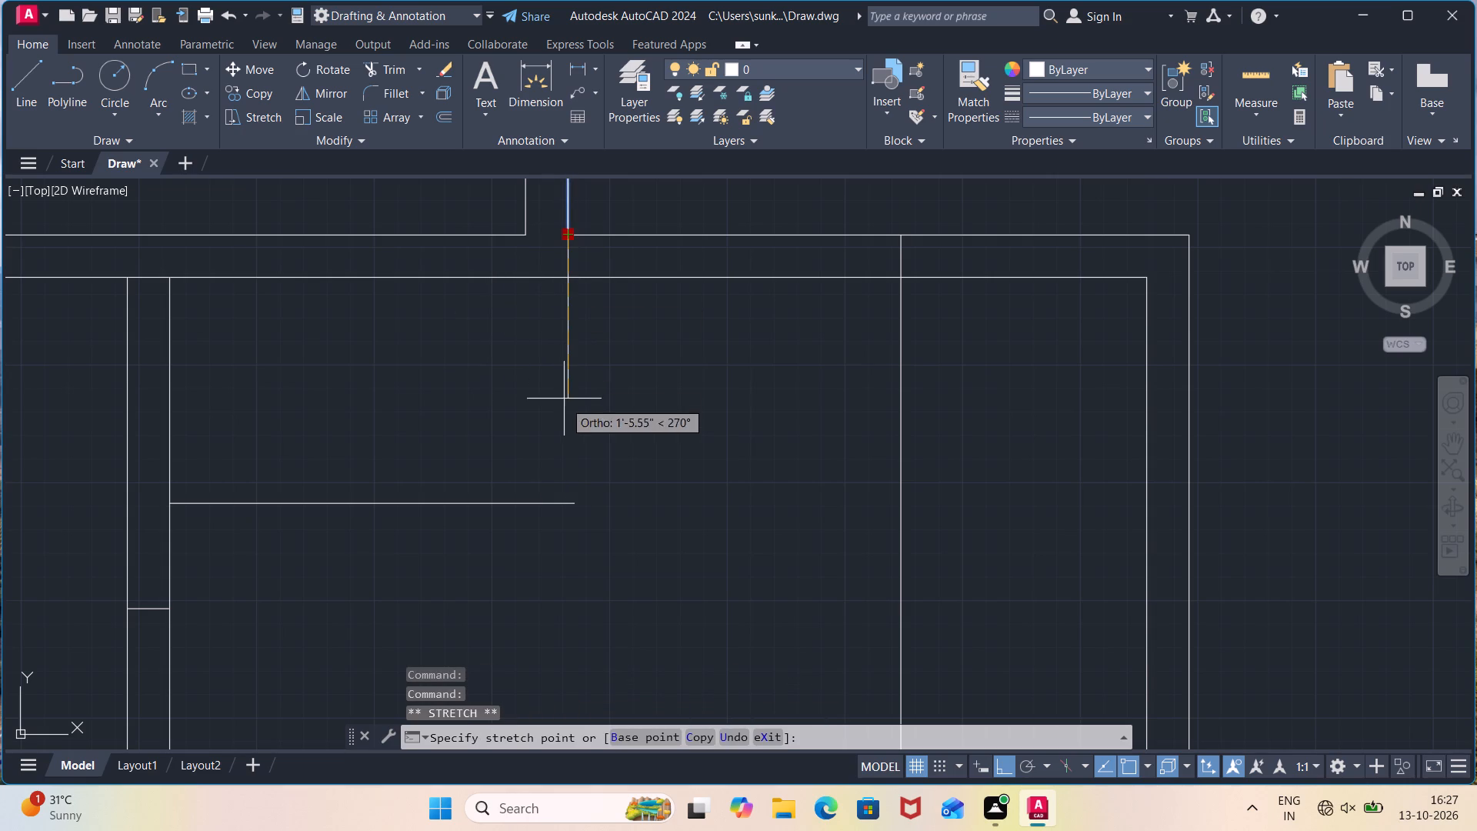
pyautogui.click(568, 501)
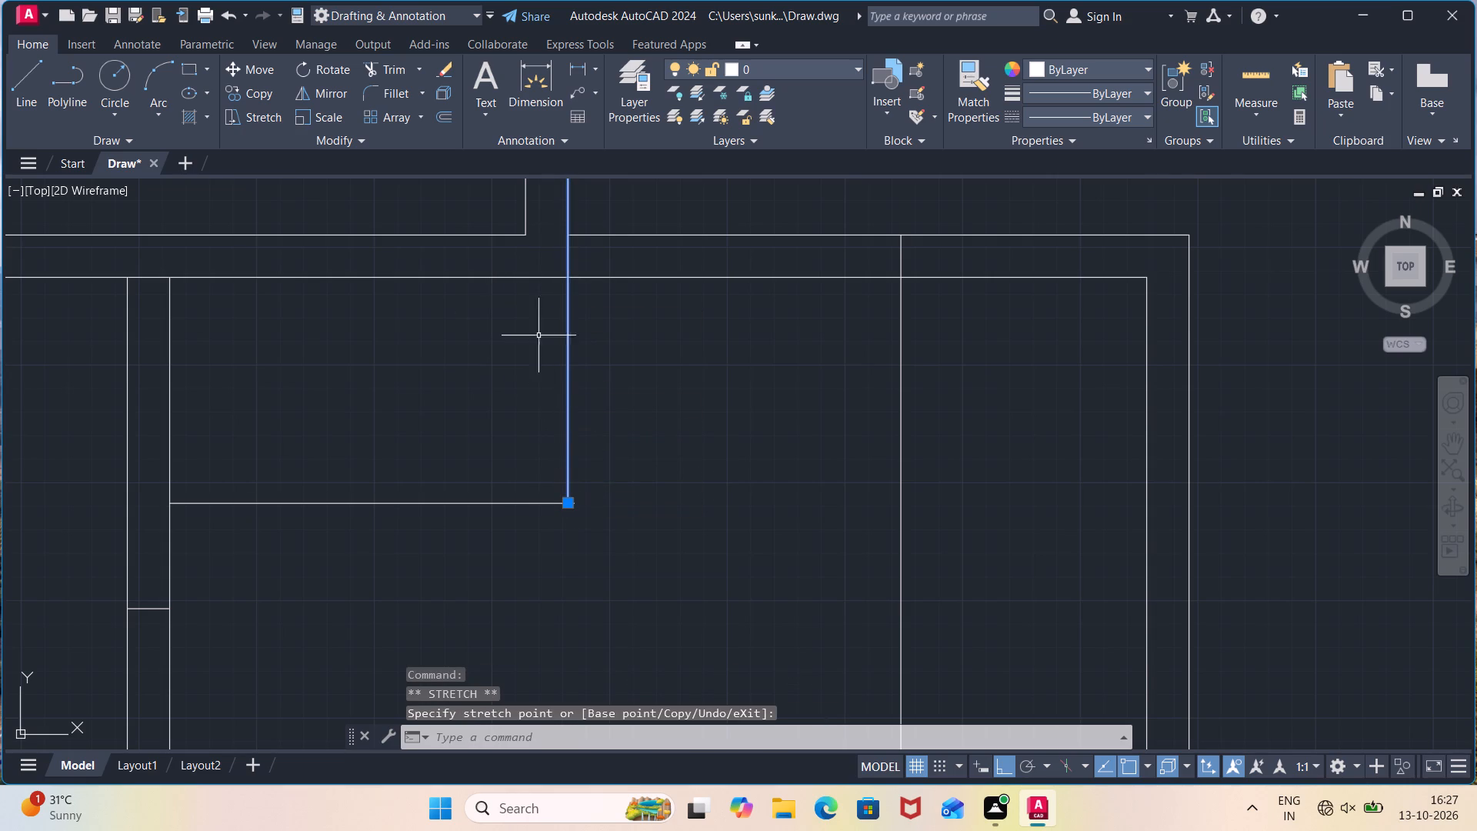
pyautogui.click(528, 212)
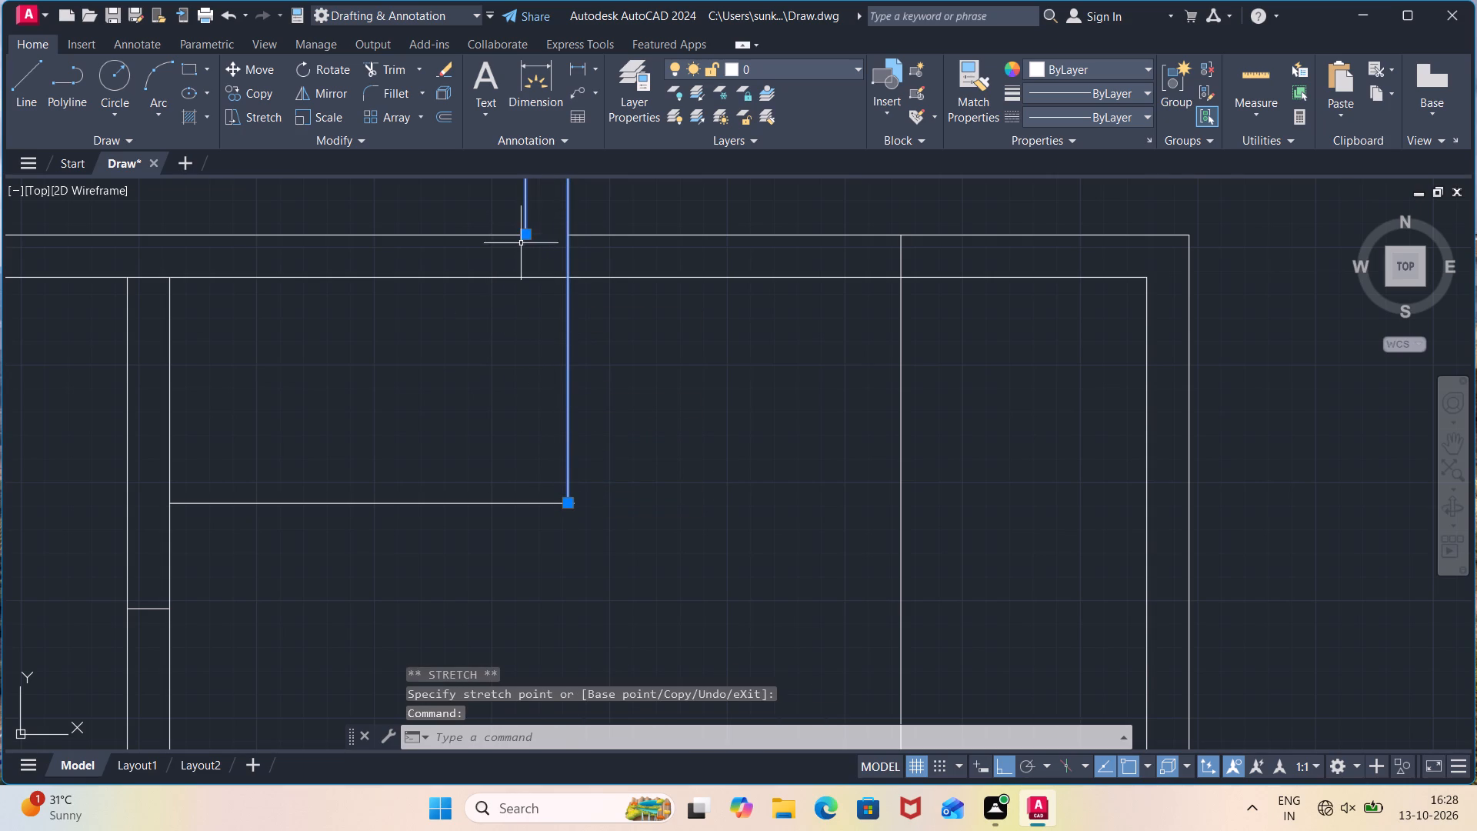
pyautogui.click(522, 234)
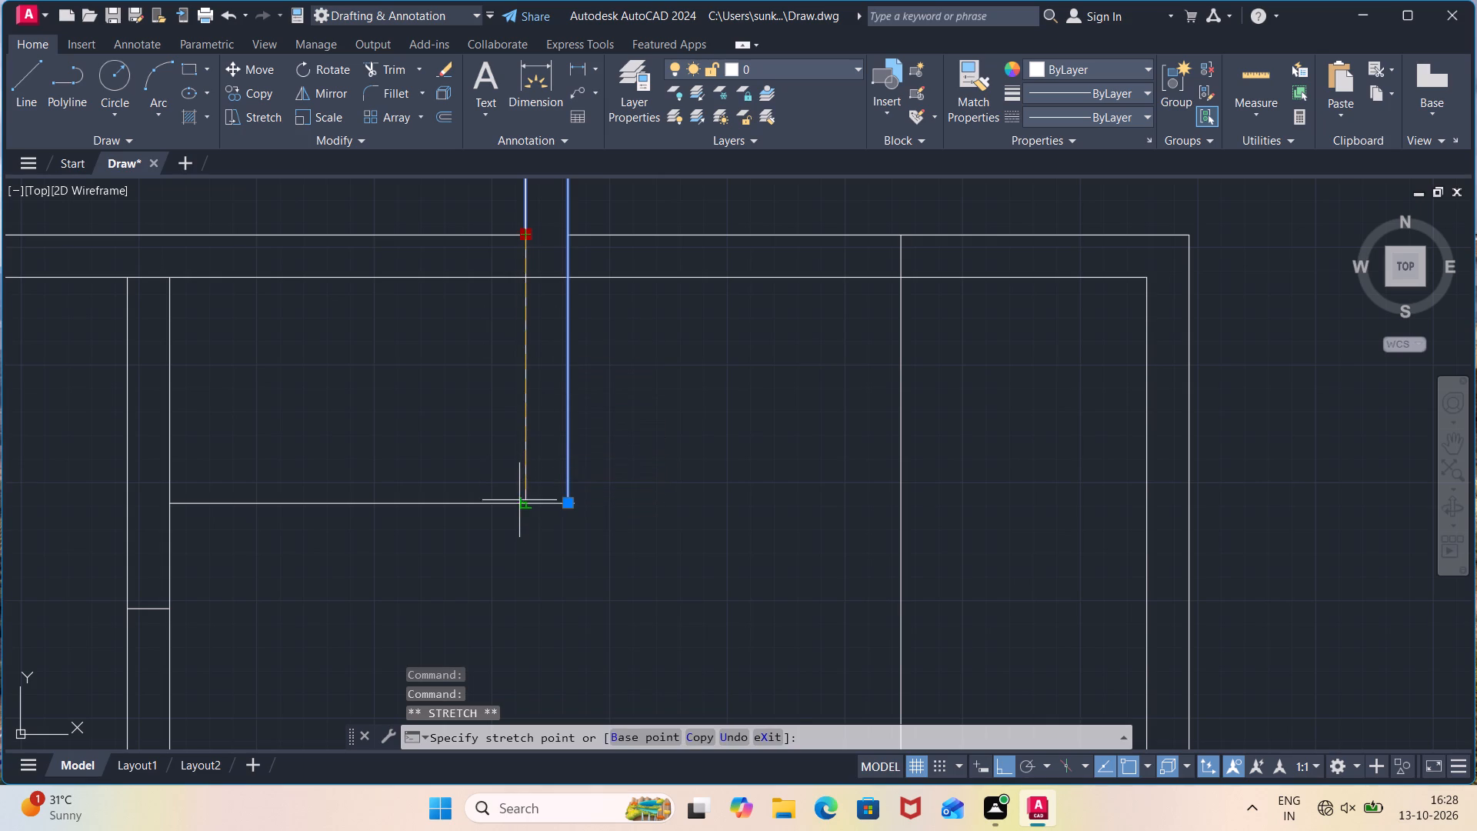
pyautogui.click(520, 501)
pyautogui.press('Escape')
pyautogui.press('Escape')
# Trim the horizontal line's overhang past the extended partition and both upper wall lines between that partition and the new vertical line.
pyautogui.scroll(-1, 645, 426)
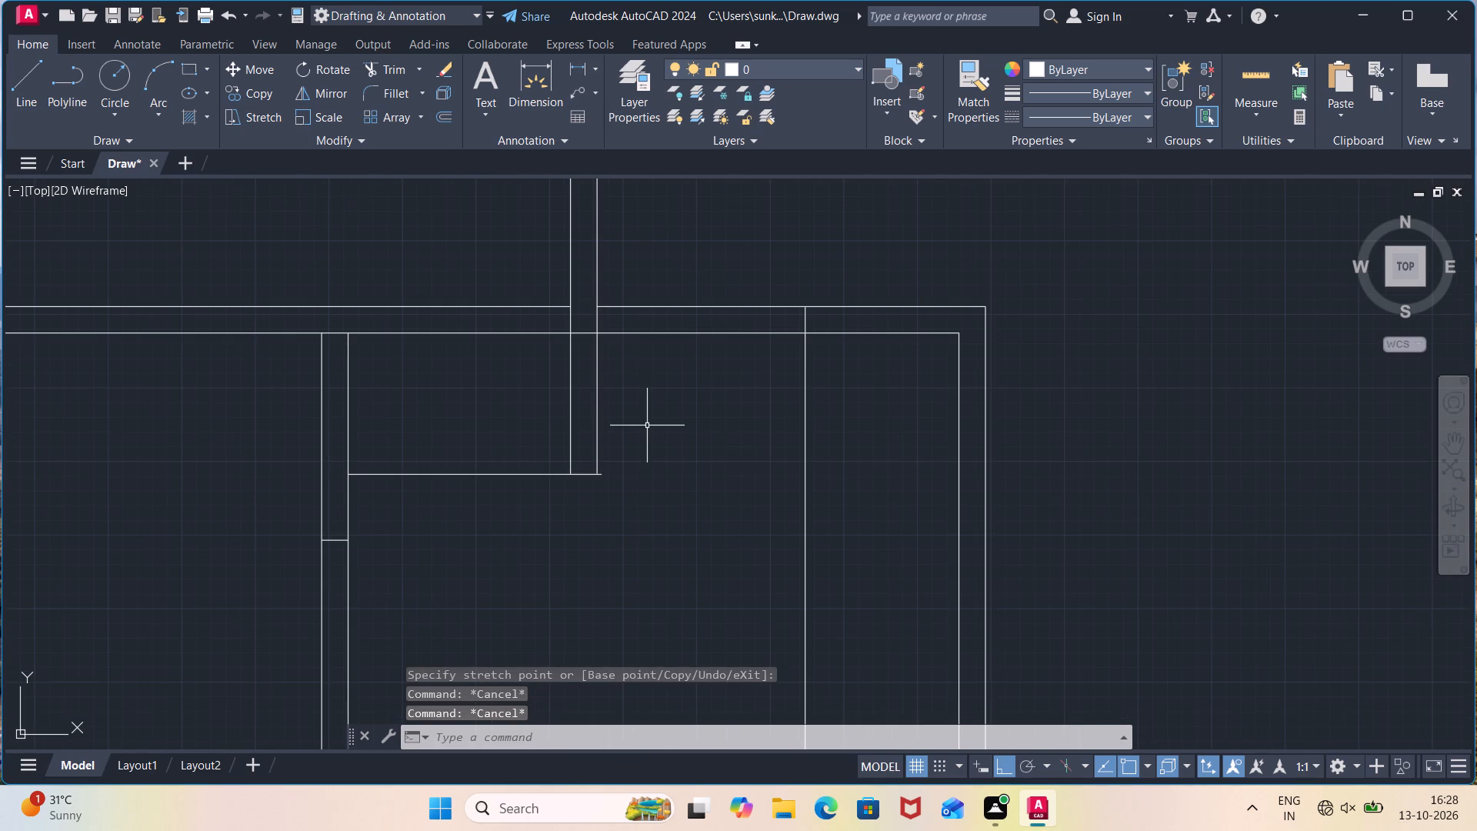
pyautogui.write('tr')
pyautogui.press('Return')
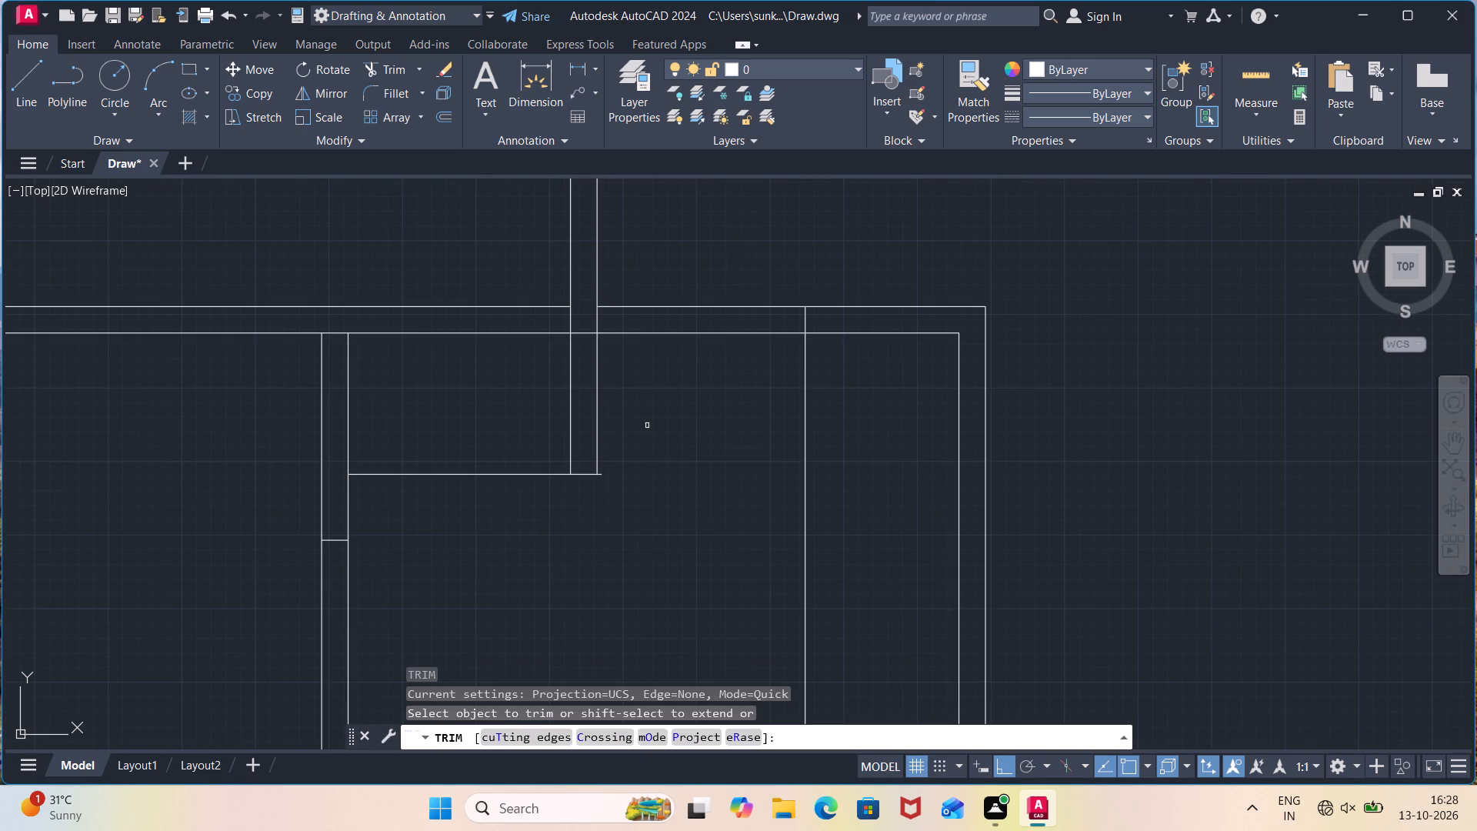
pyautogui.click(601, 476)
pyautogui.click(663, 355)
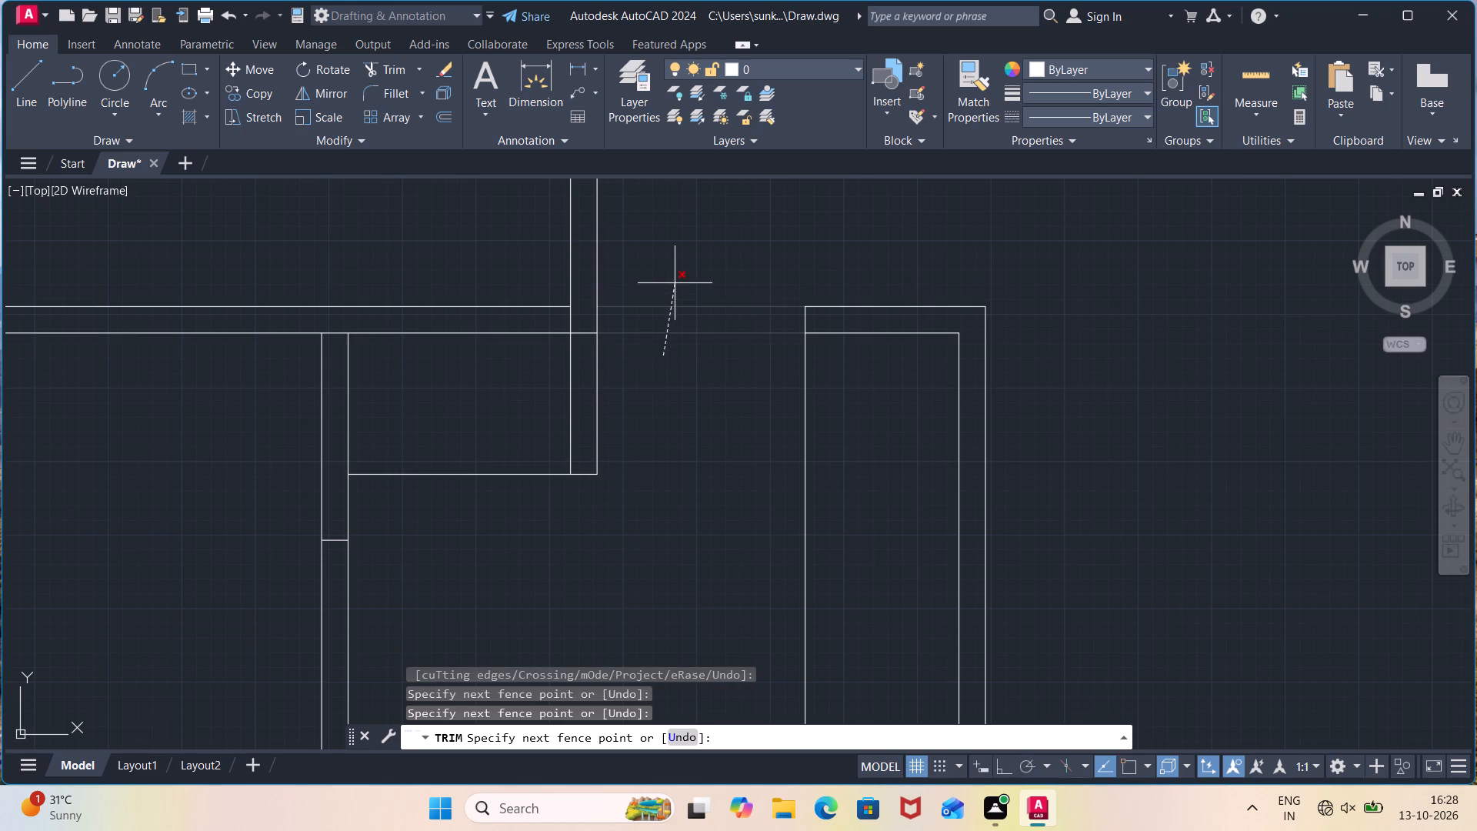
pyautogui.click(675, 282)
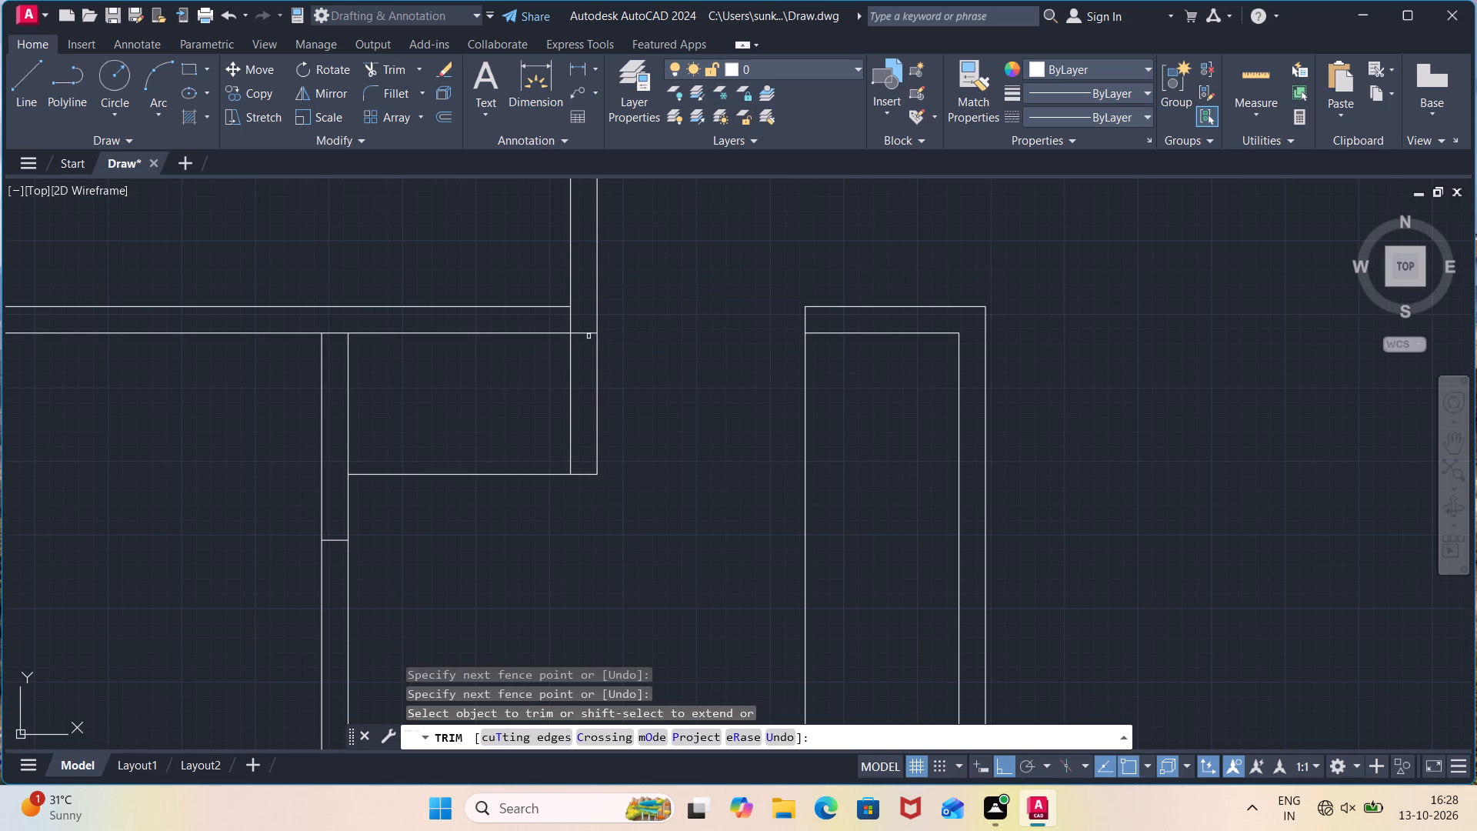
# Trim the overlapping lines where the extended partition meets the horizontal wall, and the wall line between the lower partition's two faces.
pyautogui.click(579, 321)
pyautogui.click(529, 327)
pyautogui.click(580, 326)
pyautogui.click(582, 365)
pyautogui.click(342, 327)
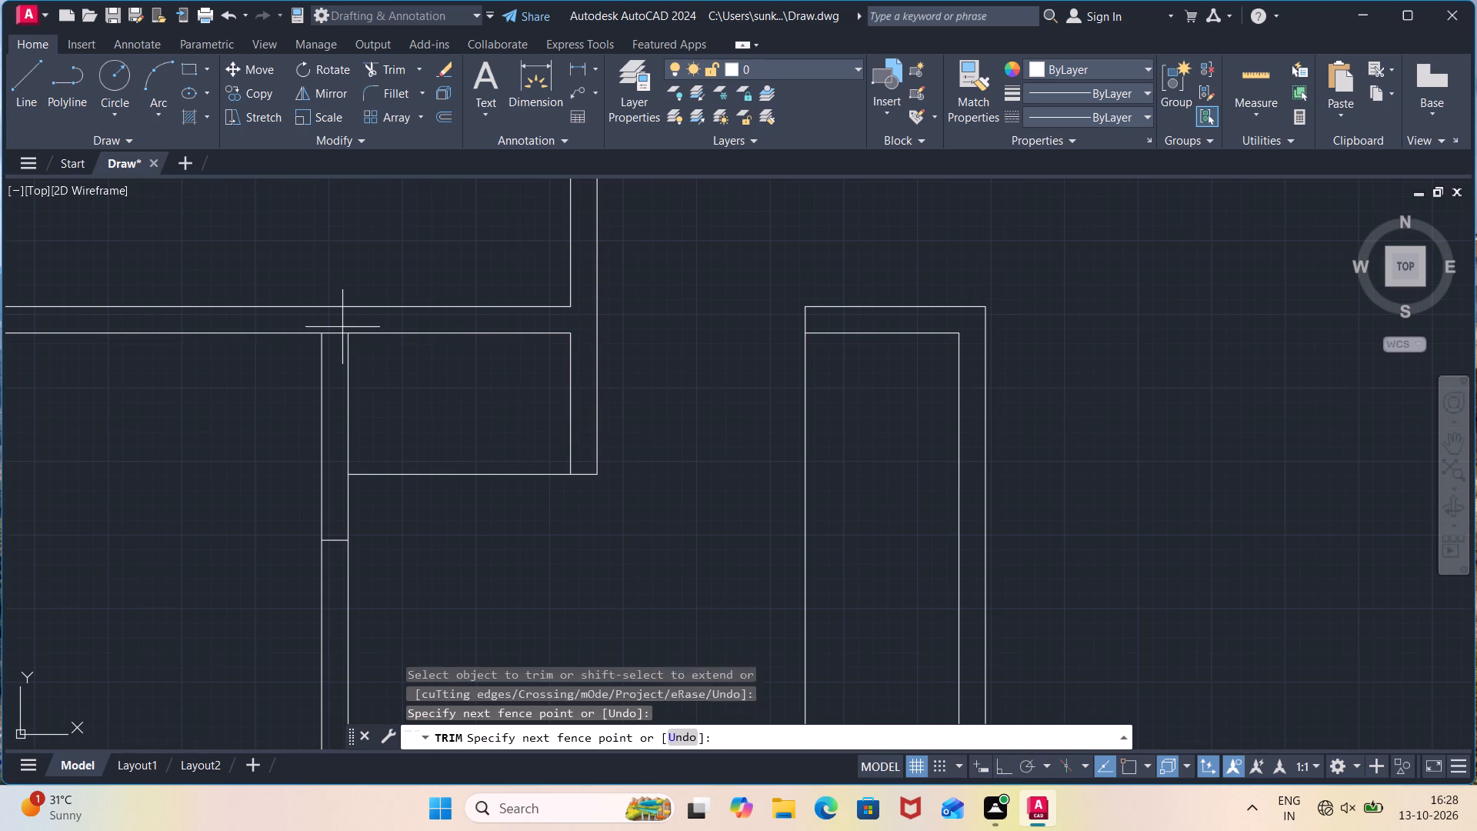
pyautogui.click(340, 353)
pyautogui.moveTo(454, 546); pyautogui.dragTo(478, 342, button='middle')
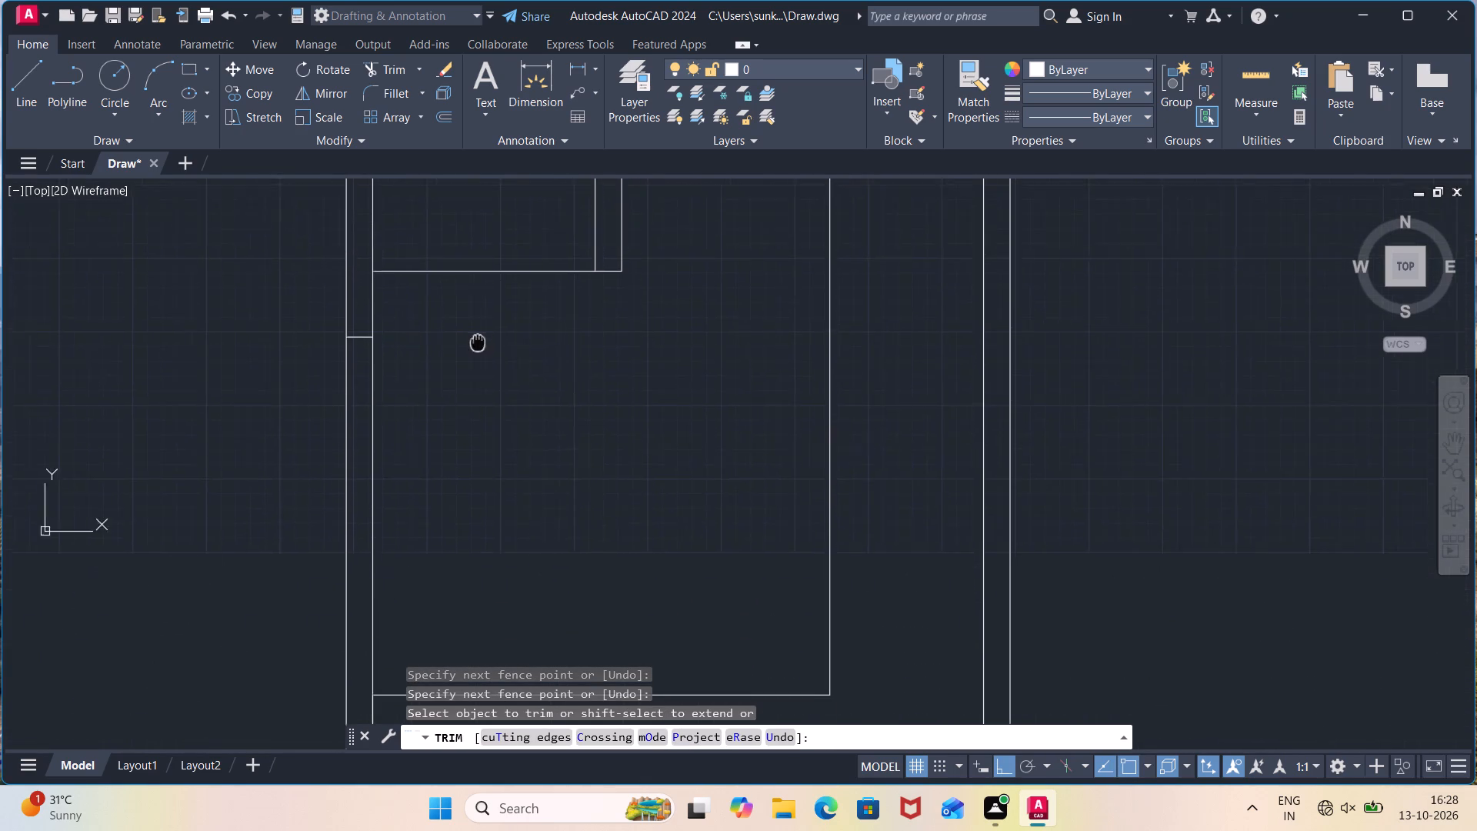
pyautogui.moveTo(478, 342); pyautogui.dragTo(469, 293, button='middle')
pyautogui.scroll(-1, 482, 402)
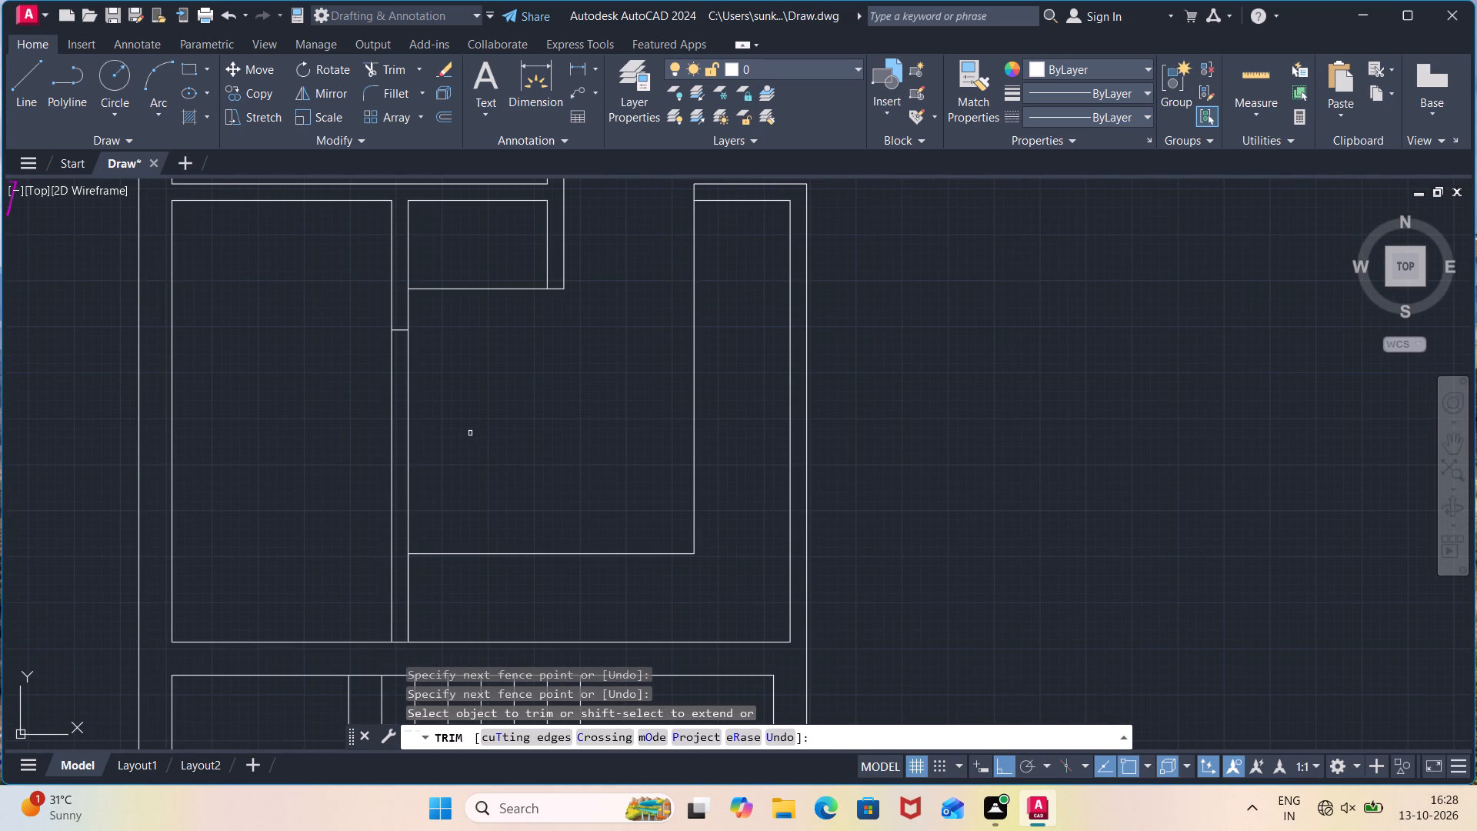
pyautogui.press('Escape')
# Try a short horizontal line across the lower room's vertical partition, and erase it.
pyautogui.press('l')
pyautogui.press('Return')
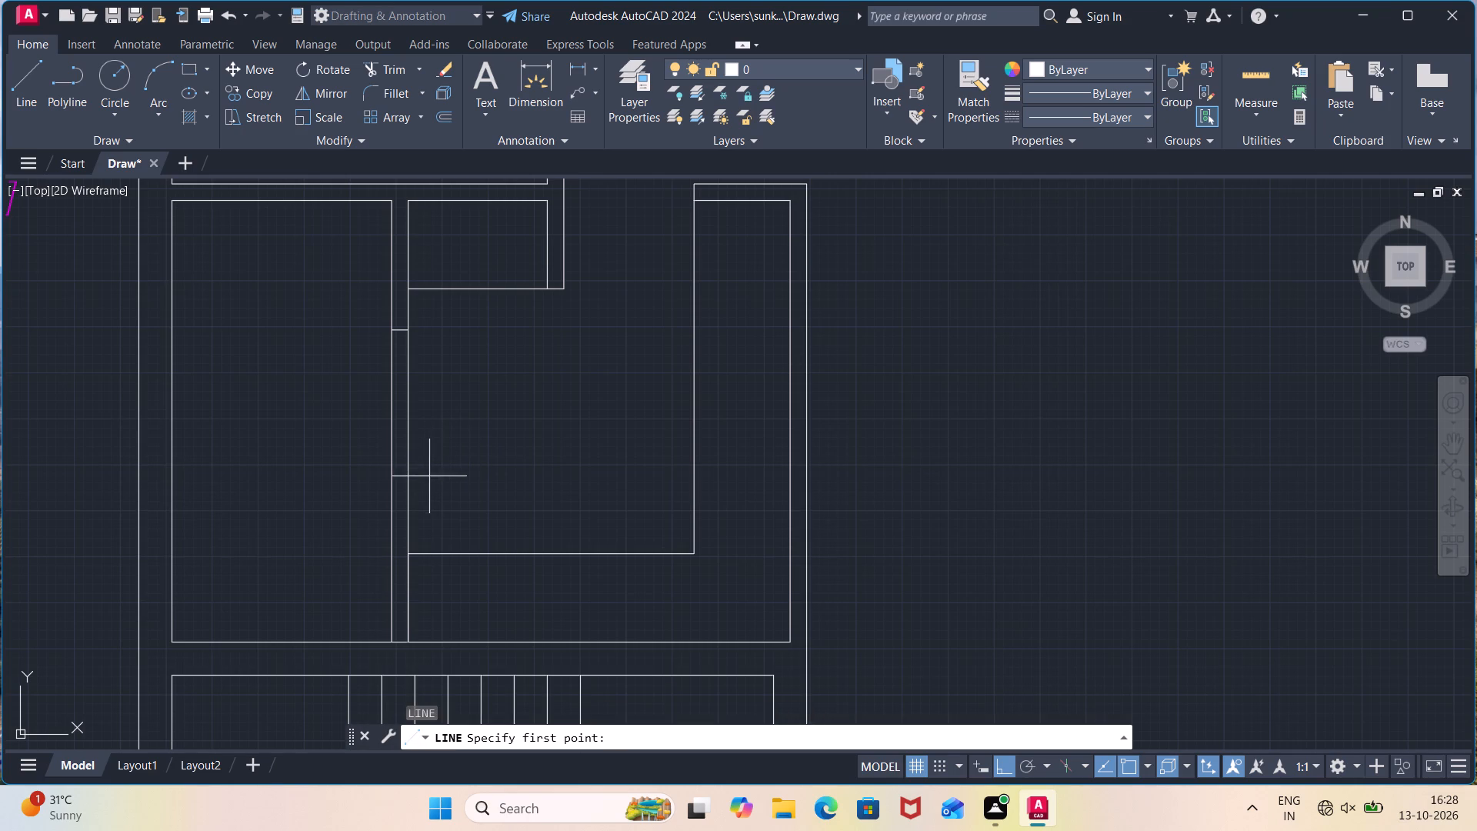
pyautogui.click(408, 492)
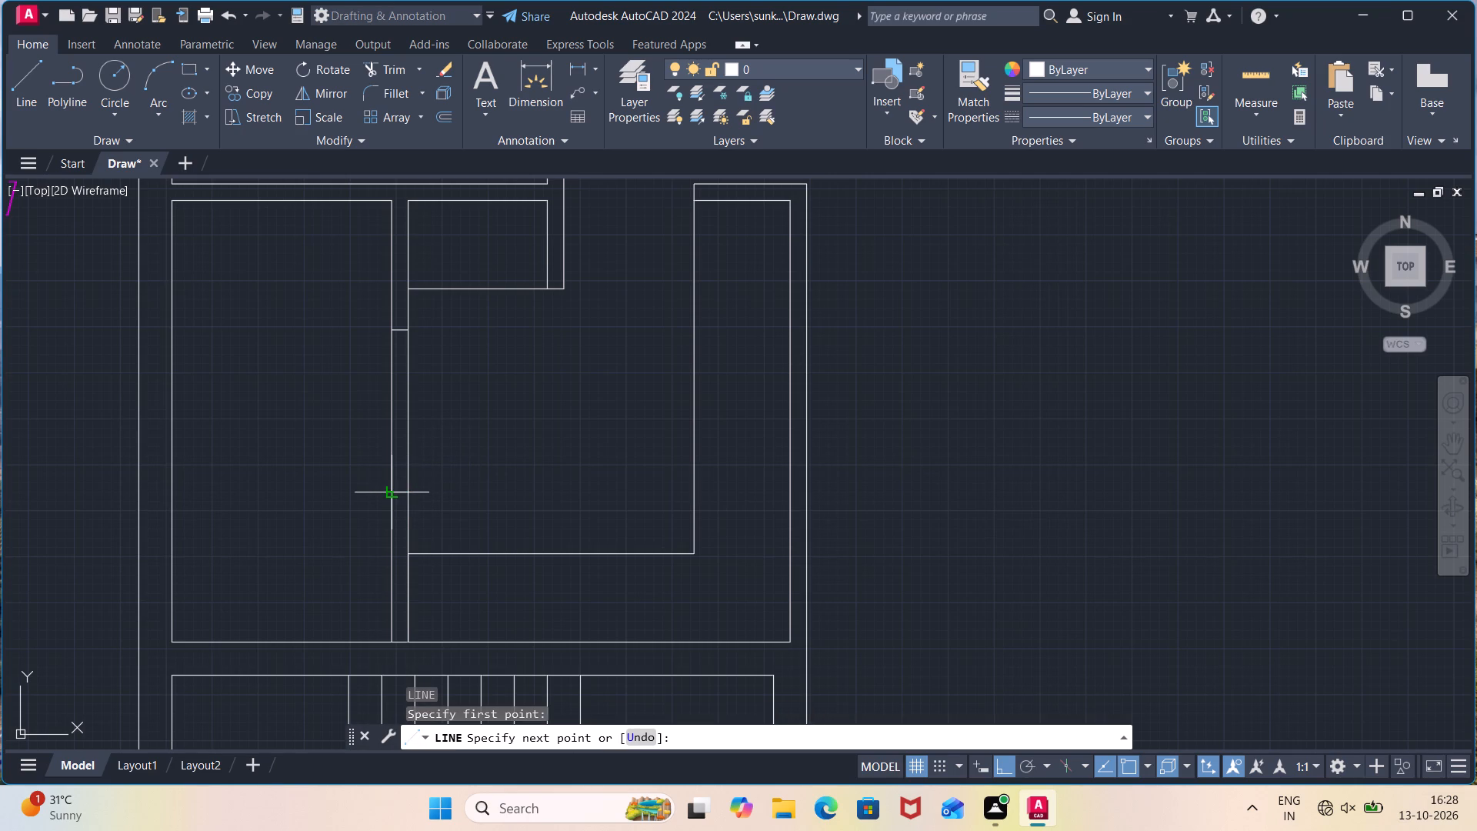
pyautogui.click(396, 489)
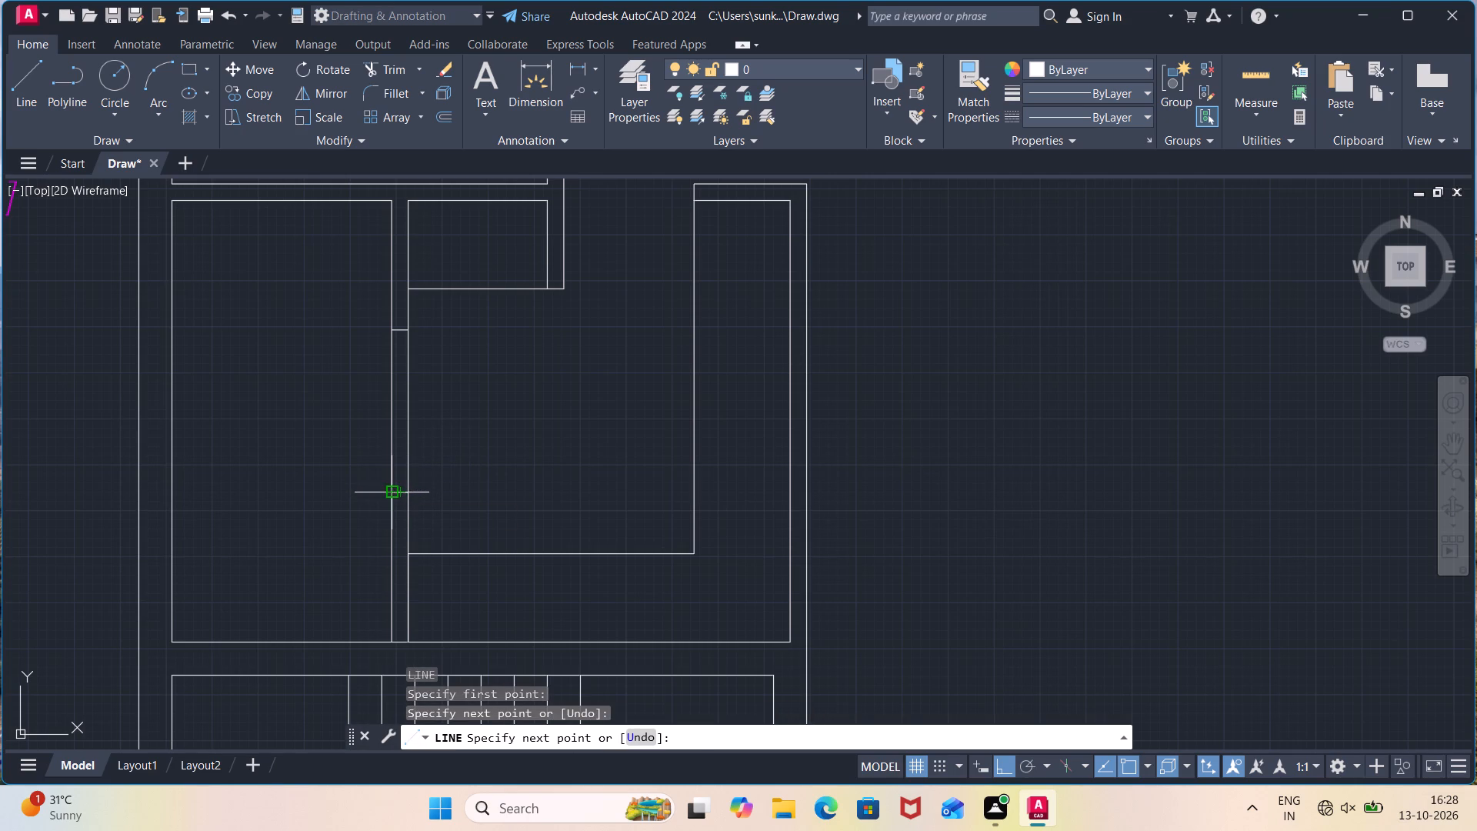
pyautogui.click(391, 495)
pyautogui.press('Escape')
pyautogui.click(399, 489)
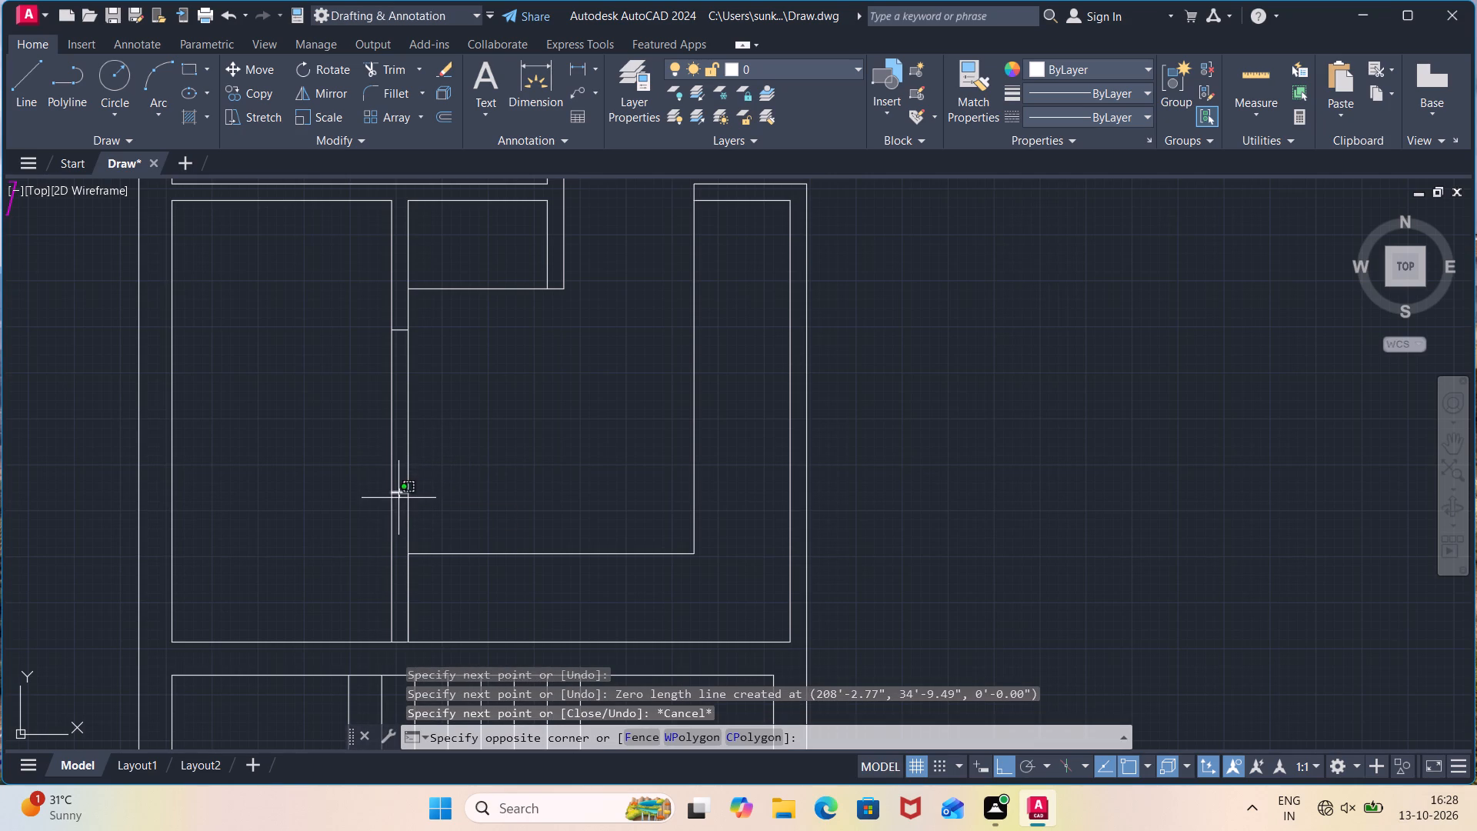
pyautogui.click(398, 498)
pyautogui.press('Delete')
# Draw a short horizontal line across the vertical partition, slightly above the level of the room's lower inner horizontal line.
pyautogui.press('l')
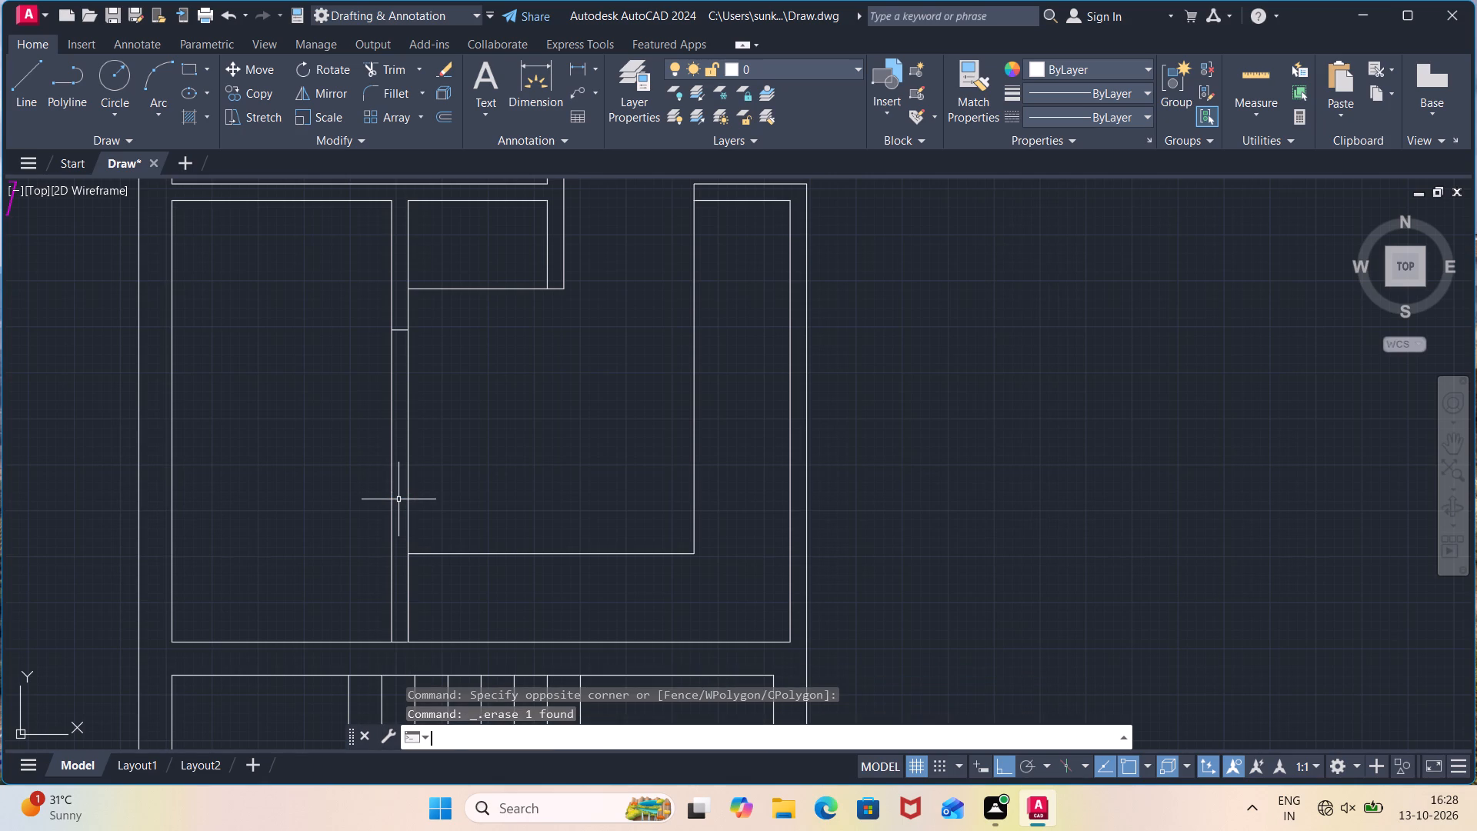
pyautogui.press('Return')
pyautogui.click(411, 489)
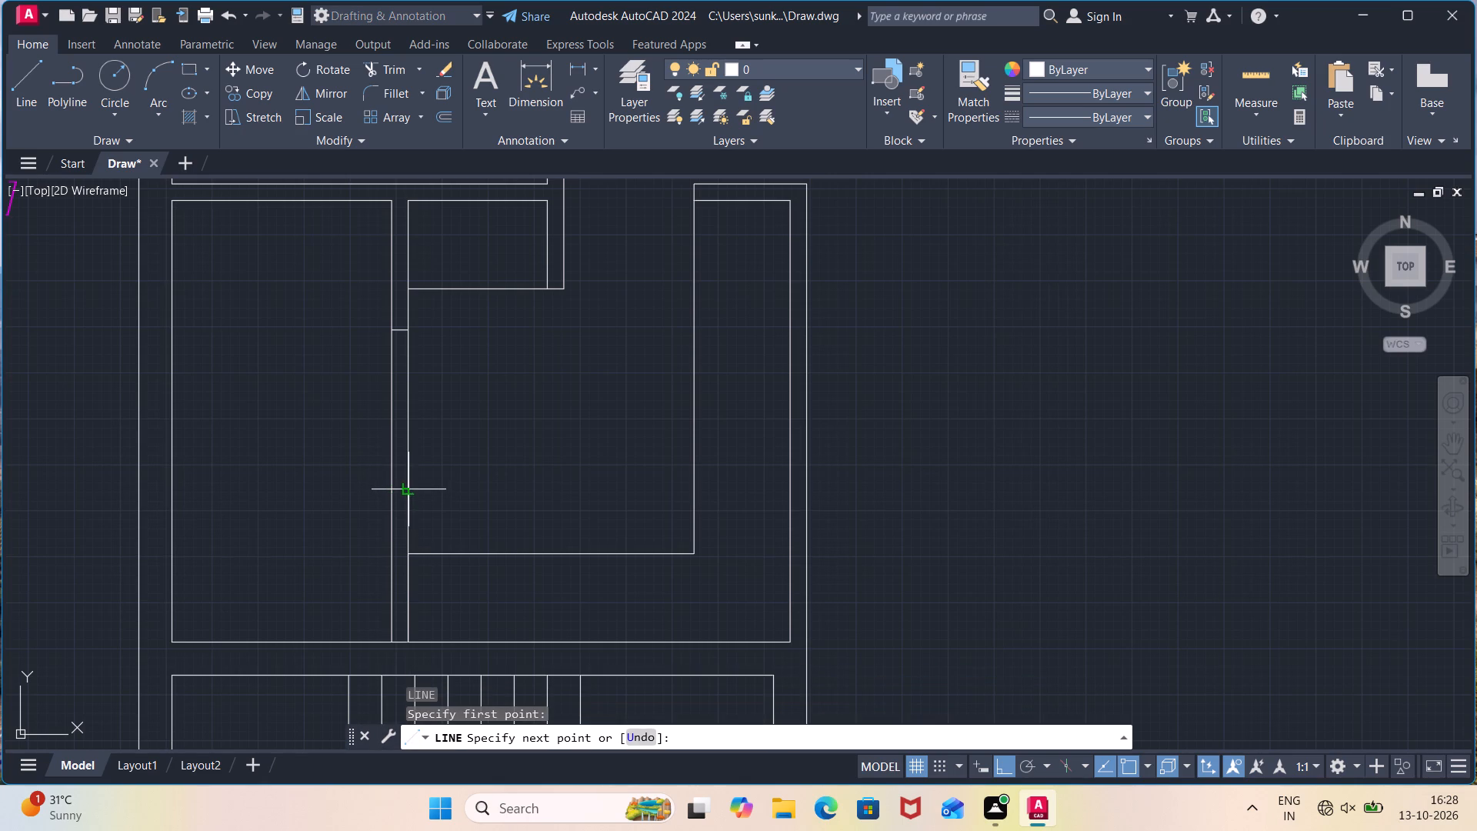
pyautogui.click(393, 494)
pyautogui.press('Escape')
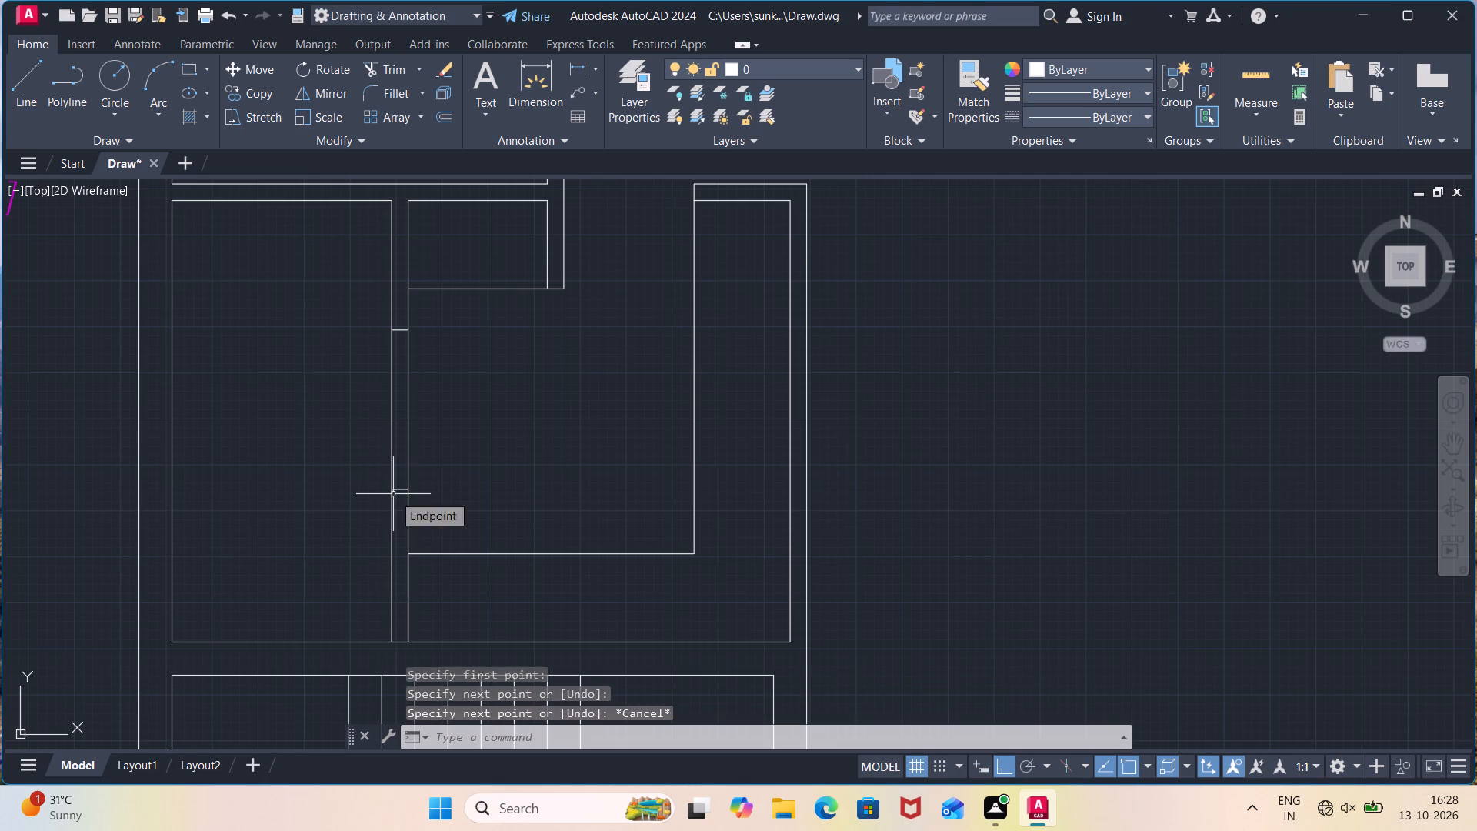
# Trim both partition faces between the two short cross lines to open a doorway in the vertical partition.
pyautogui.scroll(4, 393, 494)
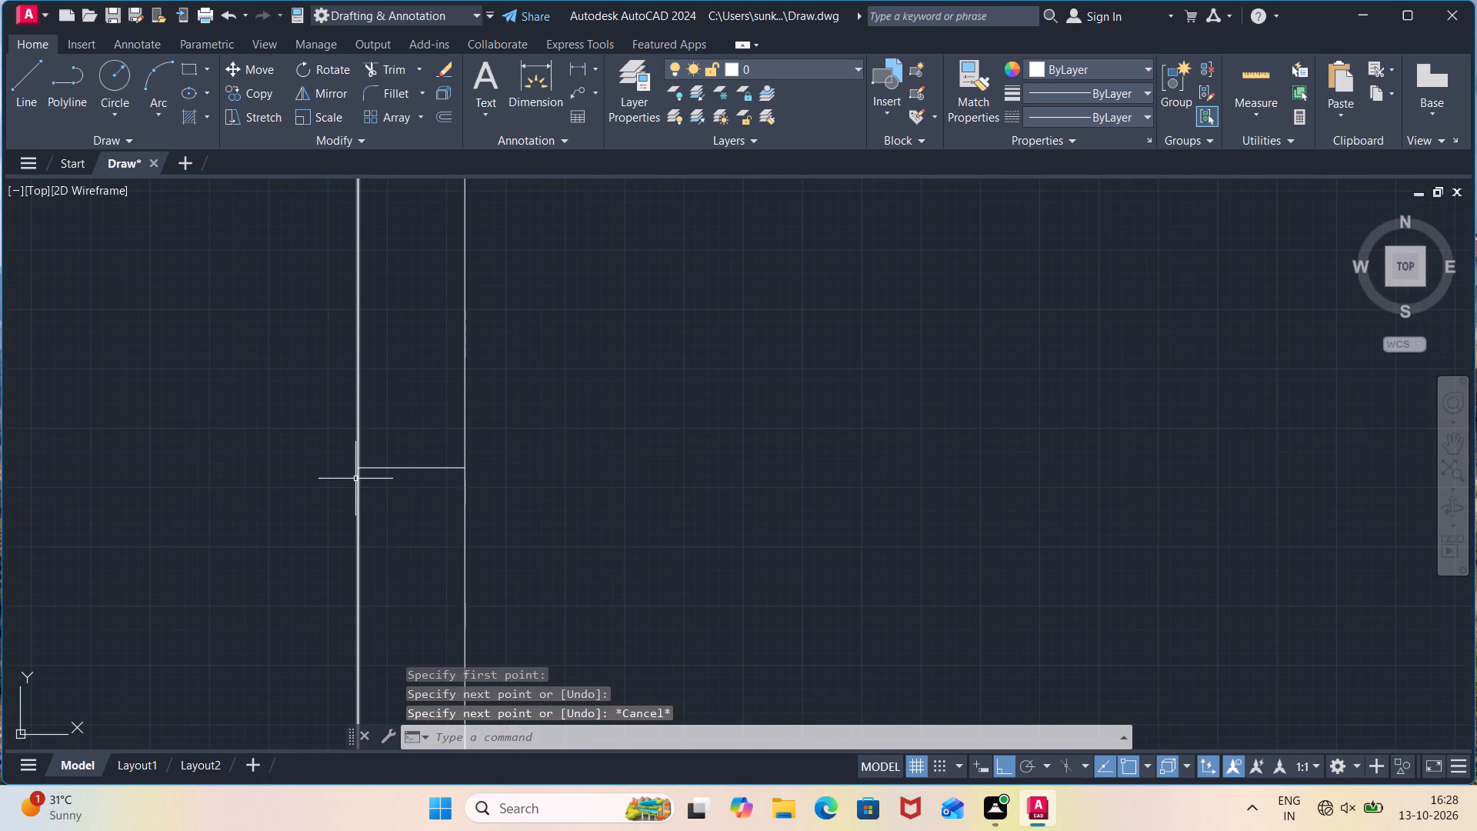
pyautogui.scroll(-4, 458, 463)
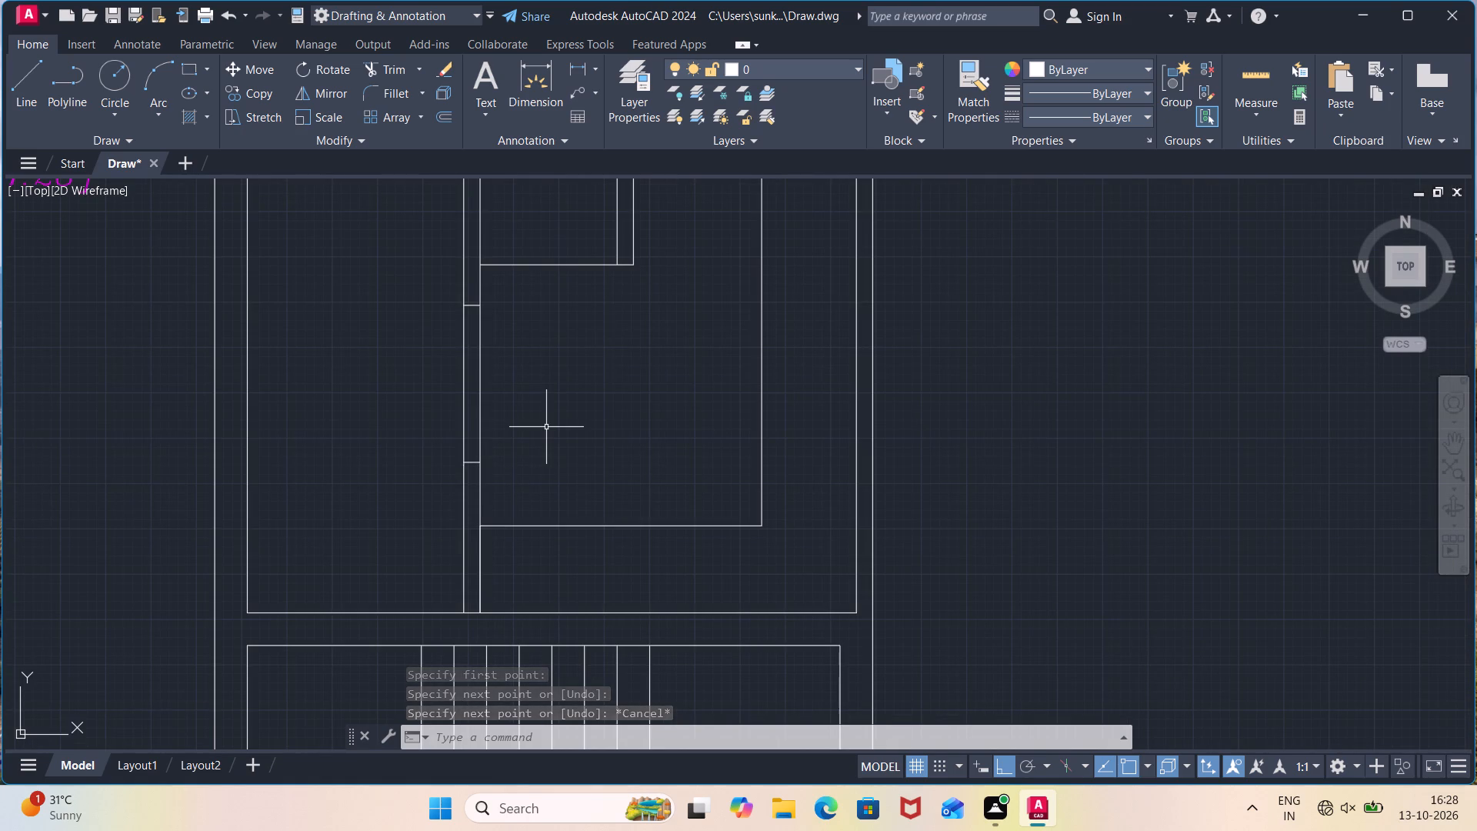
pyautogui.press('t')
pyautogui.press('r')
pyautogui.press('Return')
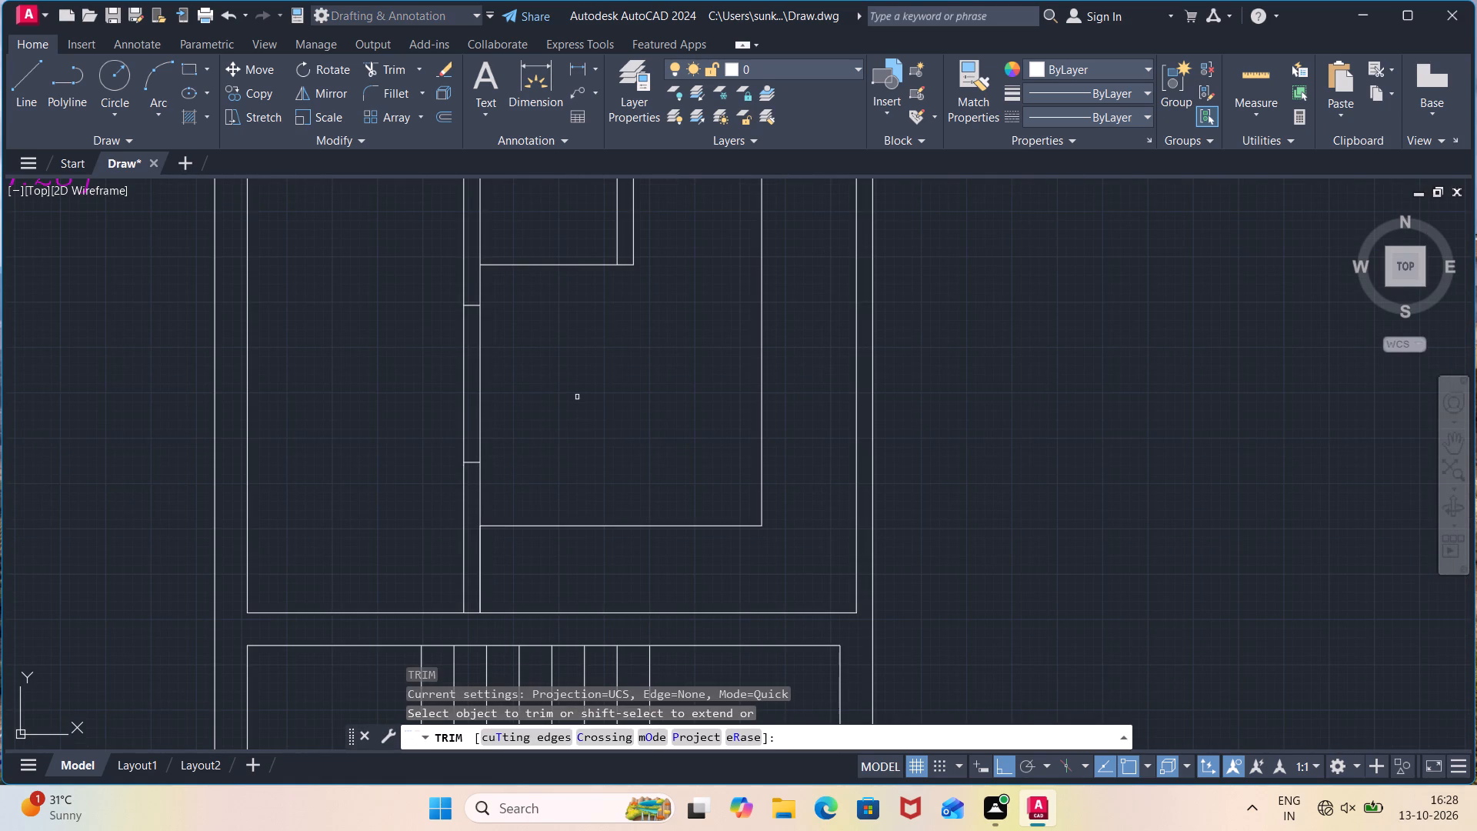
pyautogui.click(529, 386)
pyautogui.click(419, 394)
pyautogui.scroll(-2, 612, 410)
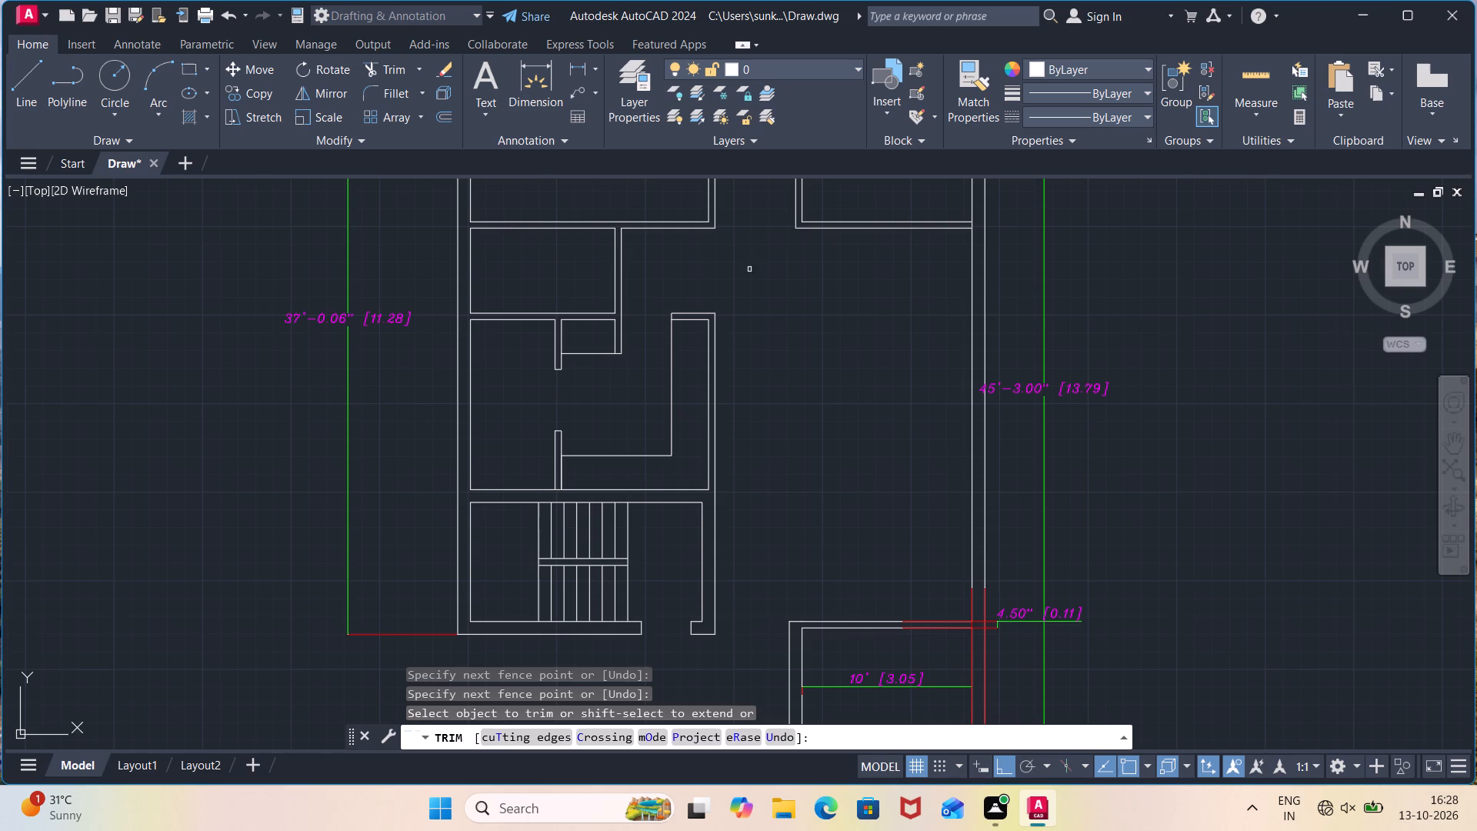
pyautogui.moveTo(790, 353); pyautogui.dragTo(785, 502, button='middle')
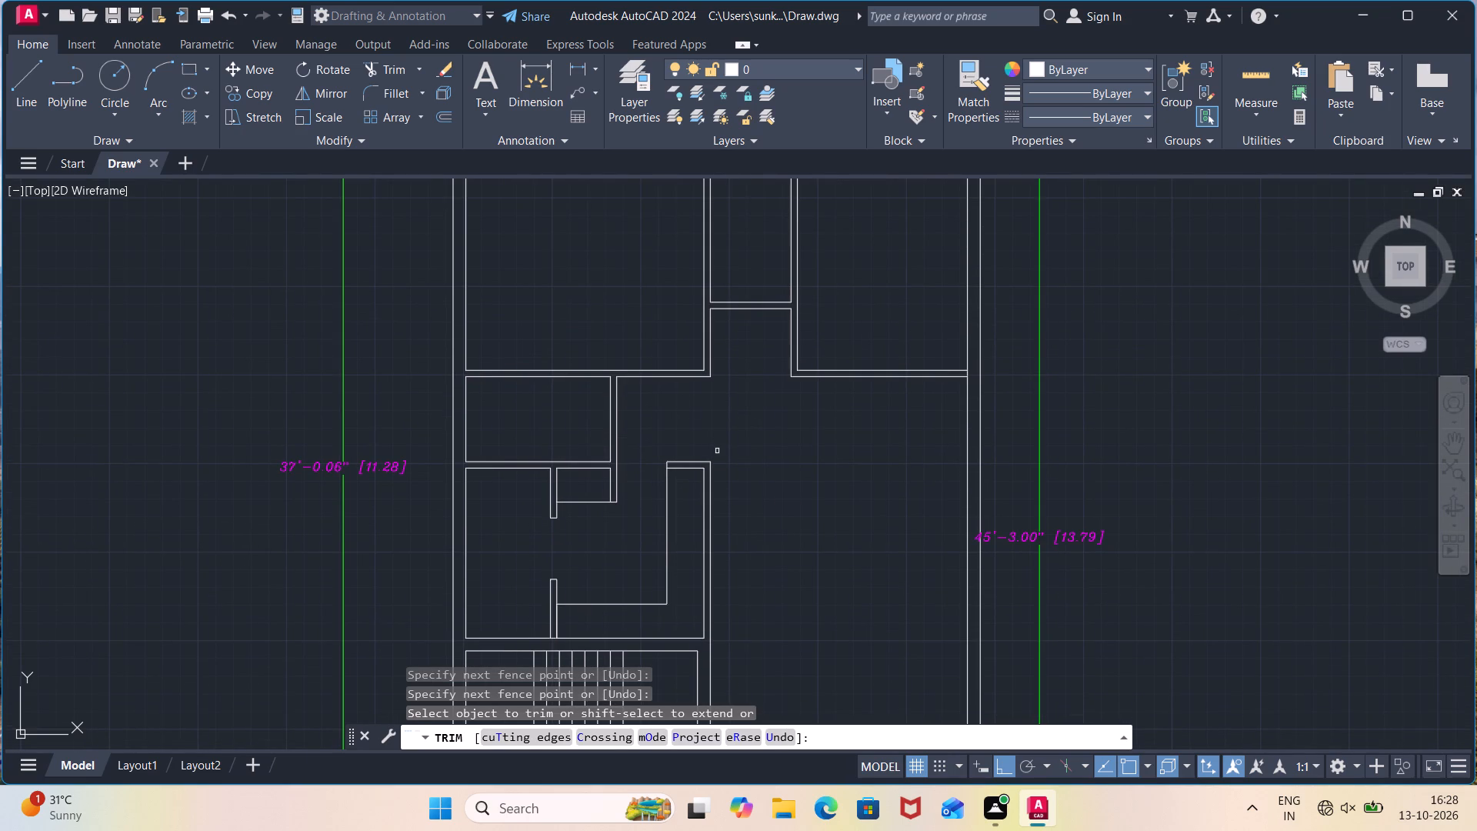
pyautogui.press('Escape')
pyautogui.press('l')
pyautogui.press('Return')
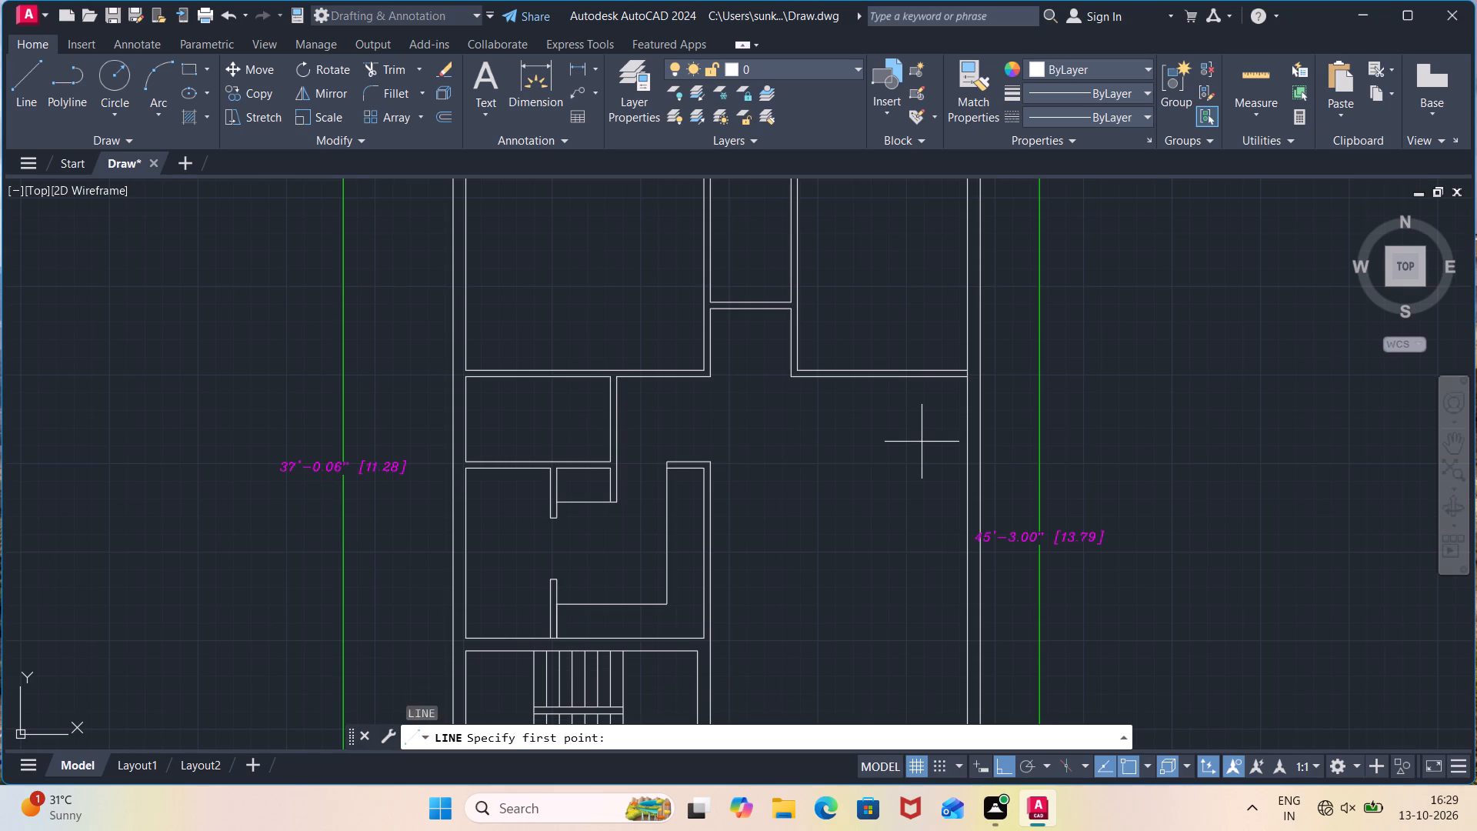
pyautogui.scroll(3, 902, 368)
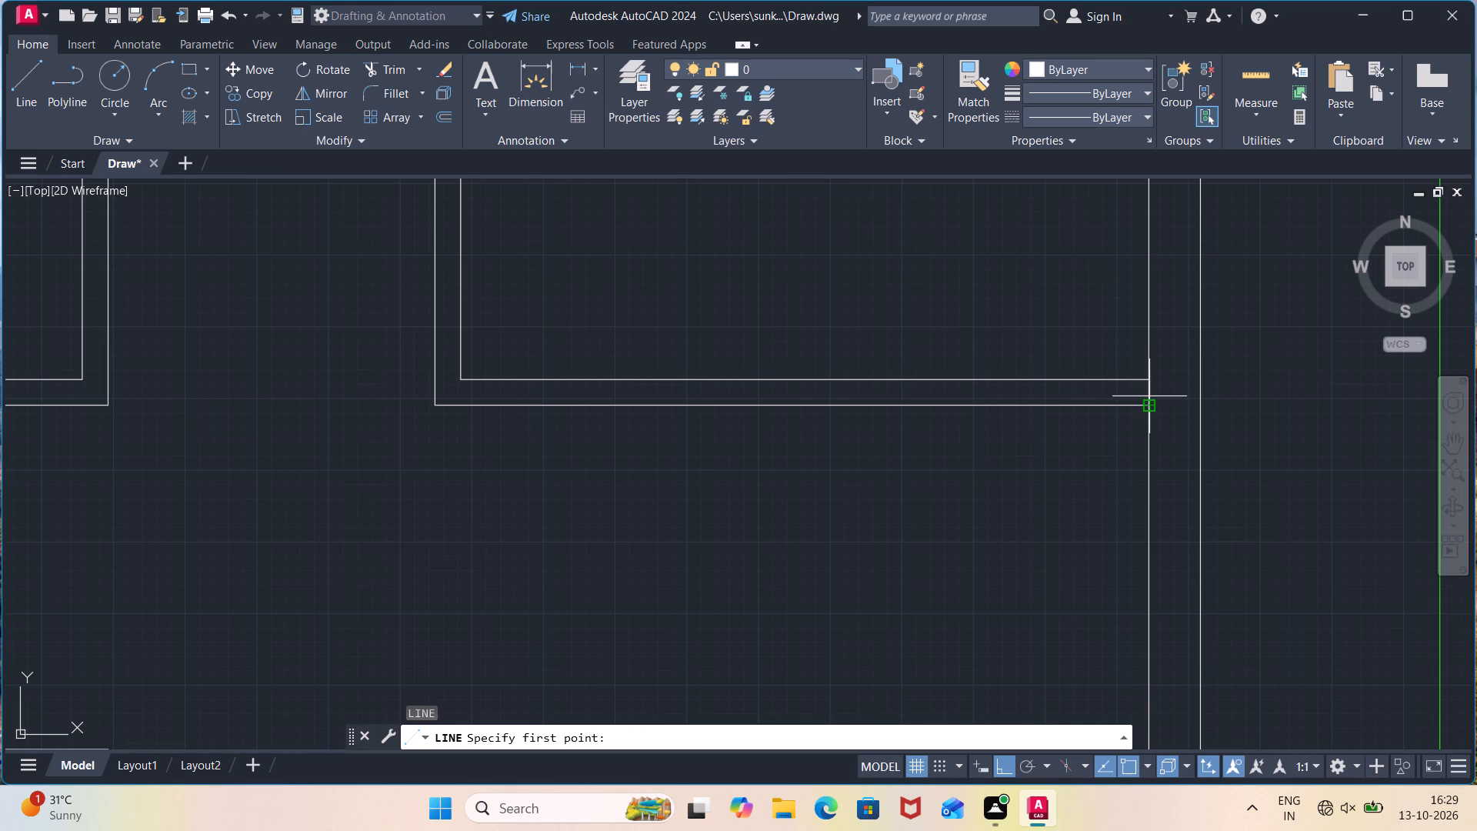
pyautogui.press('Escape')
# Offset the inner face of the long east outer wall 3'11" into the building, across the upper-right room's bottom wall.
pyautogui.press('o')
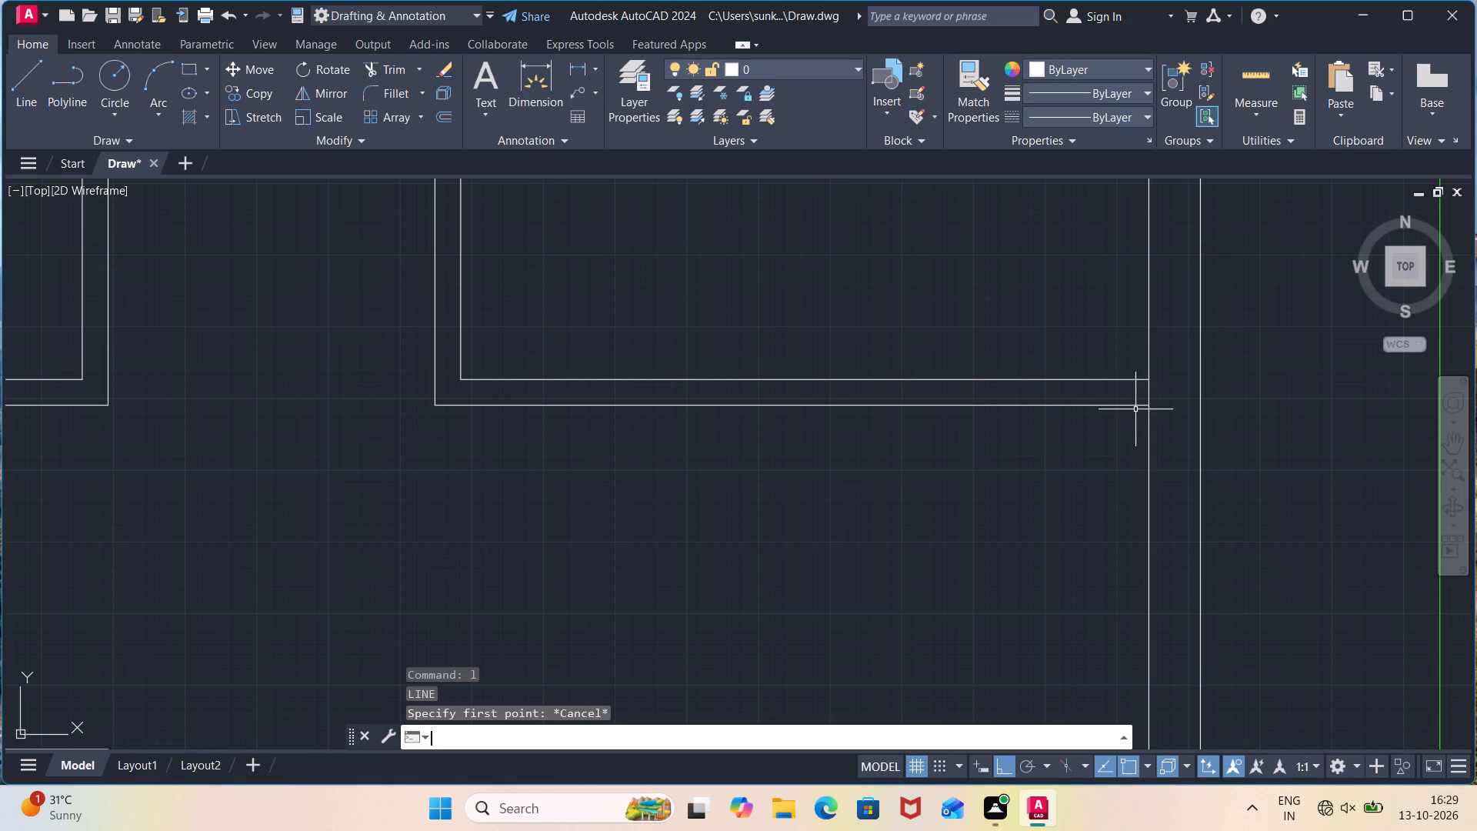
pyautogui.write('ff')
pyautogui.press('Return')
pyautogui.write('3\'11"')
pyautogui.press('Return')
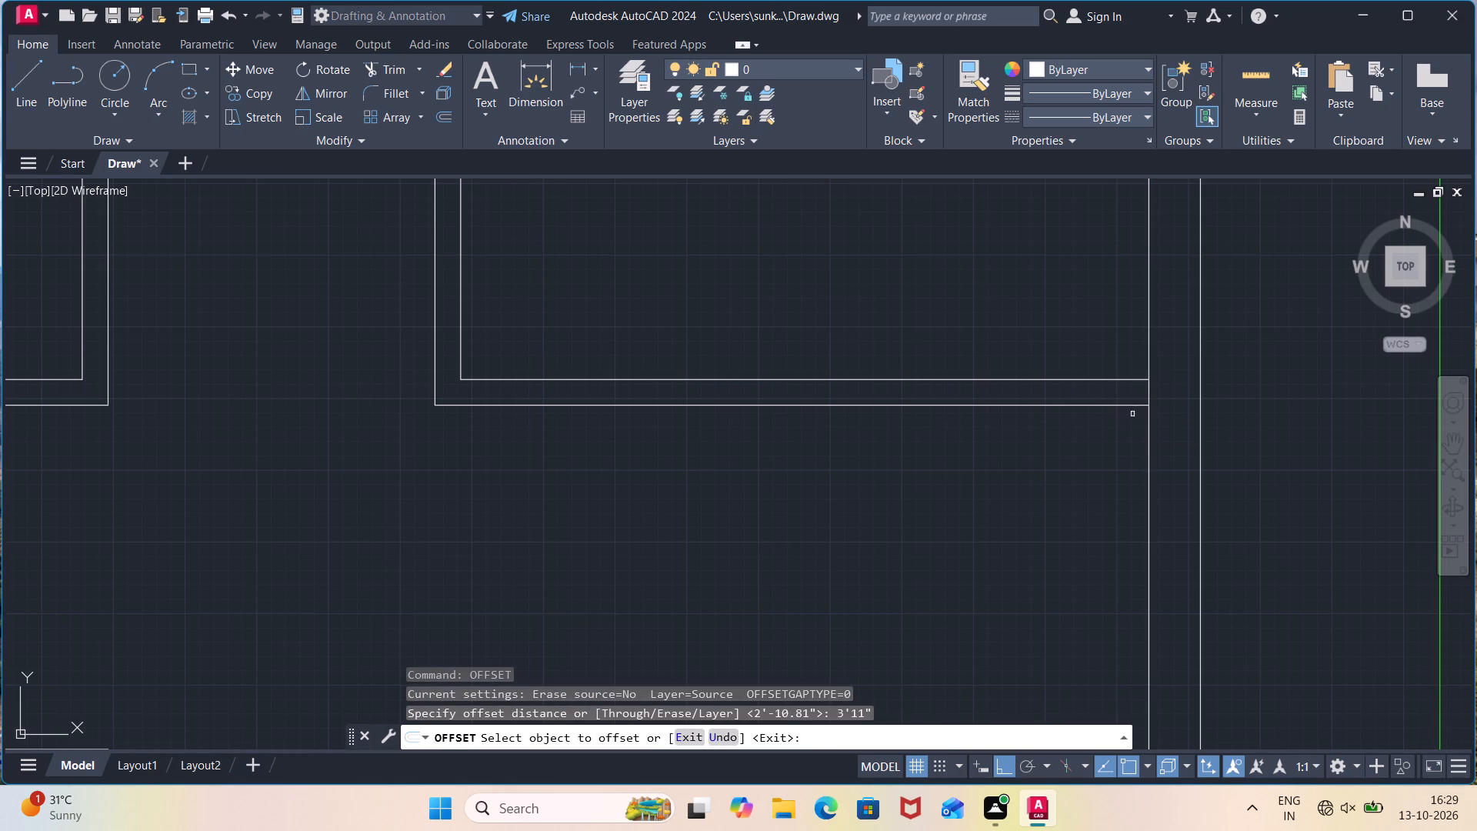
pyautogui.click(1150, 389)
pyautogui.click(1007, 402)
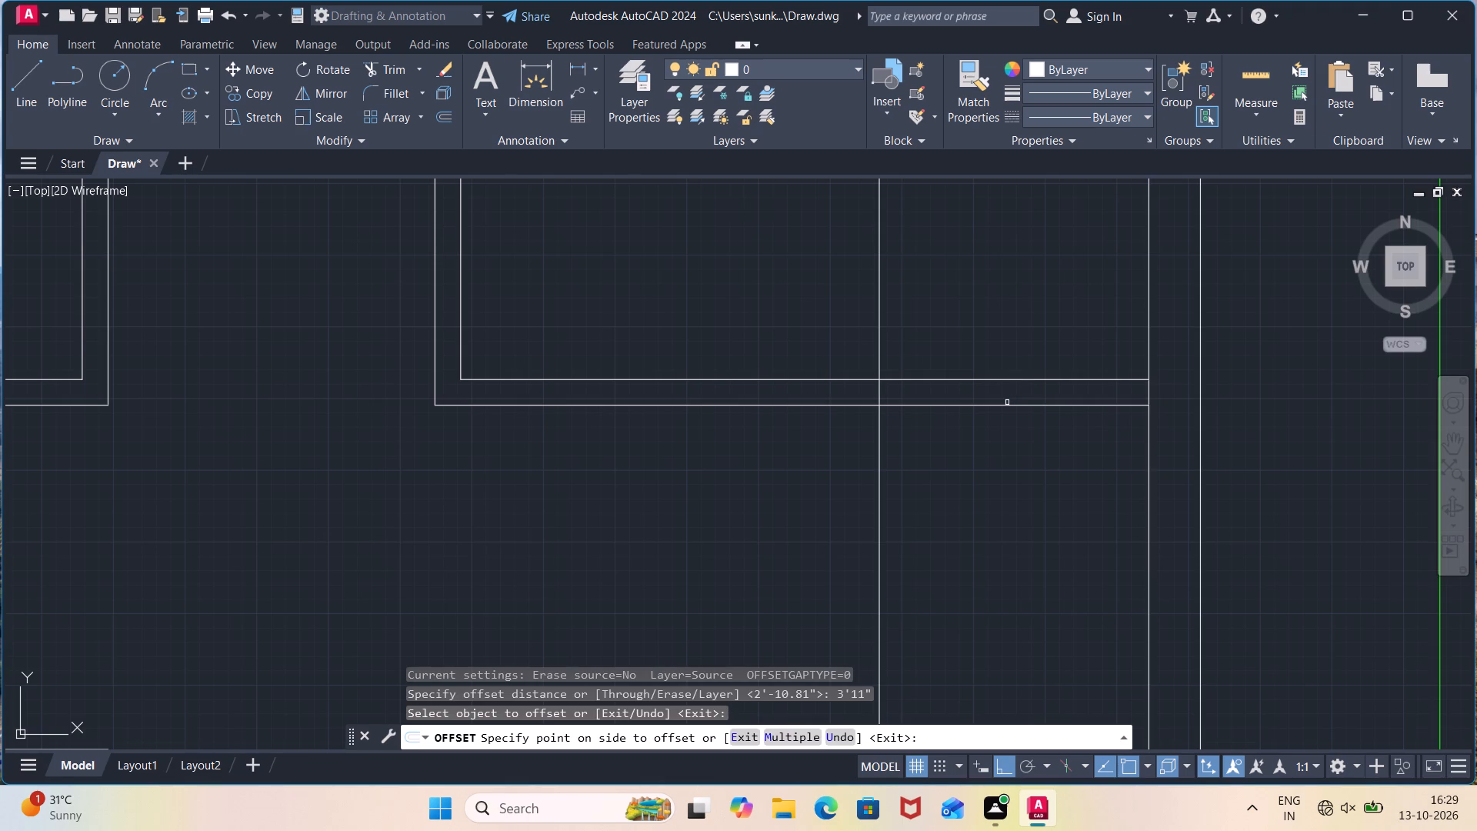
pyautogui.press('Escape')
# Trim the offset line above and below the upper-right room's bottom wall, leaving only the piece across the wall's thickness.
pyautogui.write('tr')
pyautogui.press('Return')
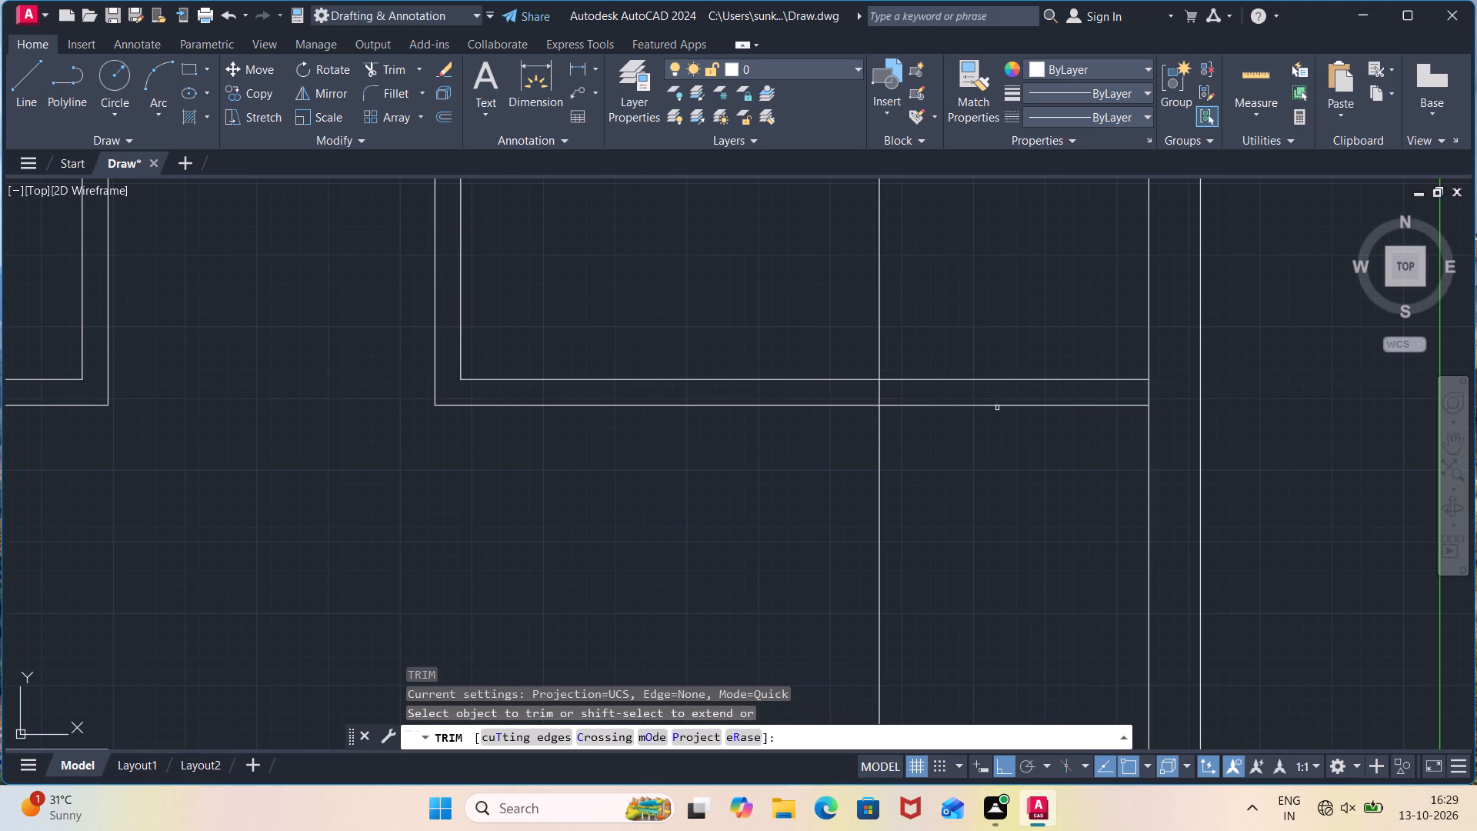
pyautogui.click(905, 292)
pyautogui.click(817, 319)
pyautogui.scroll(-1, 960, 286)
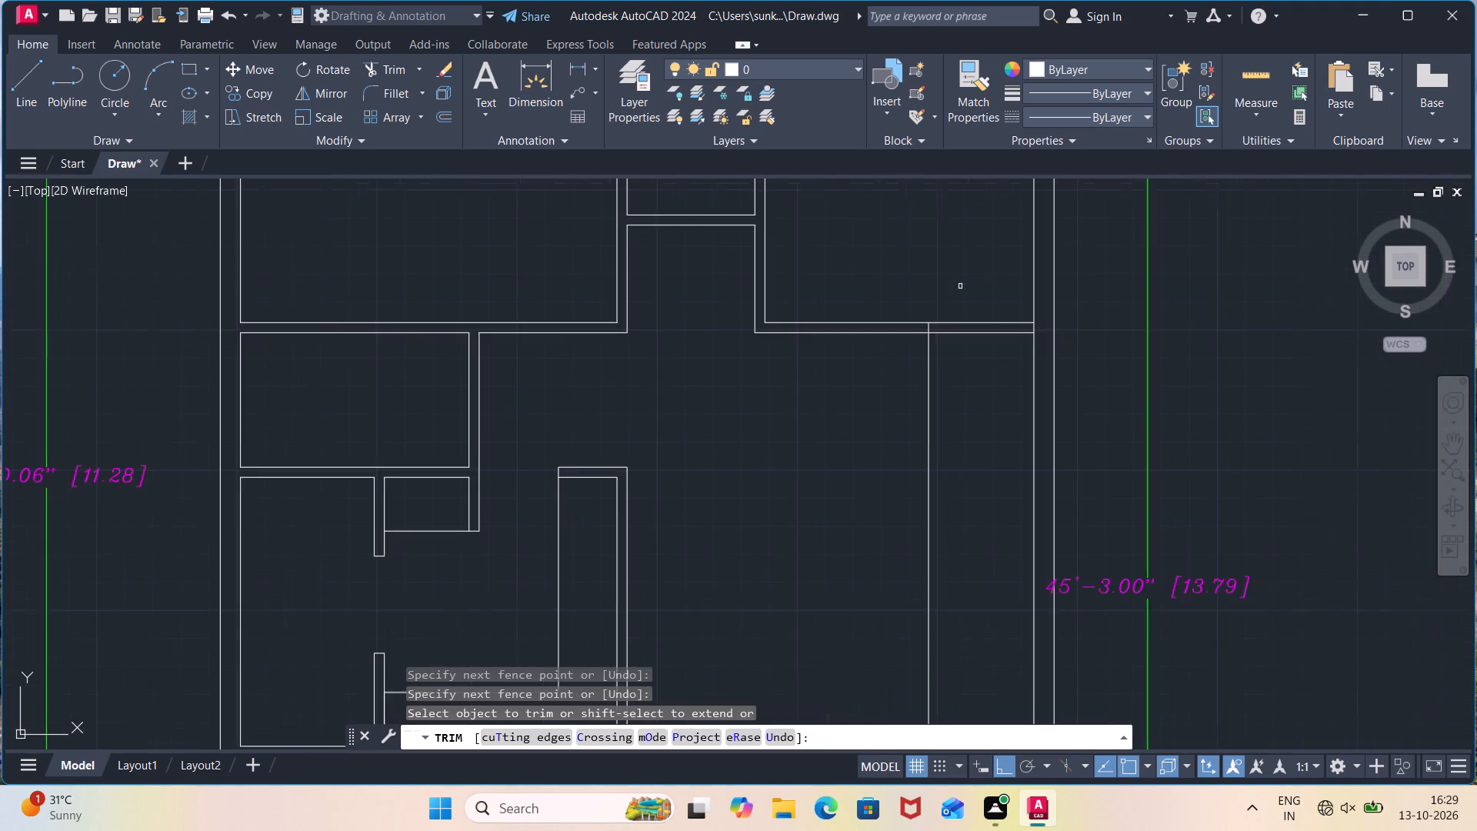
pyautogui.scroll(-1, 960, 286)
pyautogui.moveTo(974, 259); pyautogui.dragTo(979, 428, button='middle')
pyautogui.moveTo(953, 322); pyautogui.dragTo(957, 486, button='middle')
pyautogui.moveTo(944, 460); pyautogui.dragTo(939, 439, button='middle')
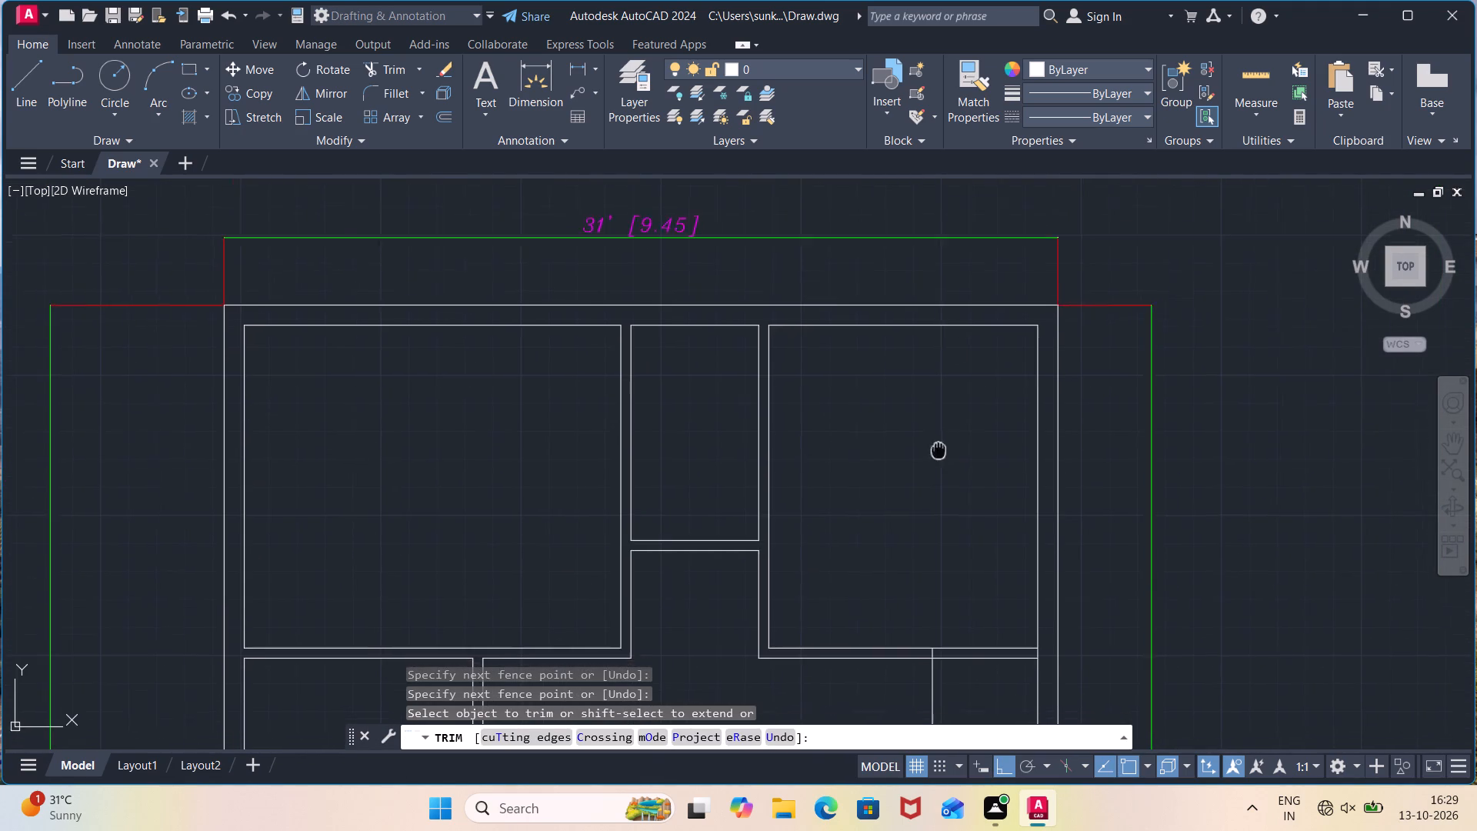
pyautogui.moveTo(939, 439); pyautogui.dragTo(939, 346, button='middle')
pyautogui.moveTo(902, 458); pyautogui.dragTo(871, 217, button='middle')
pyautogui.click(929, 419)
pyautogui.click(834, 462)
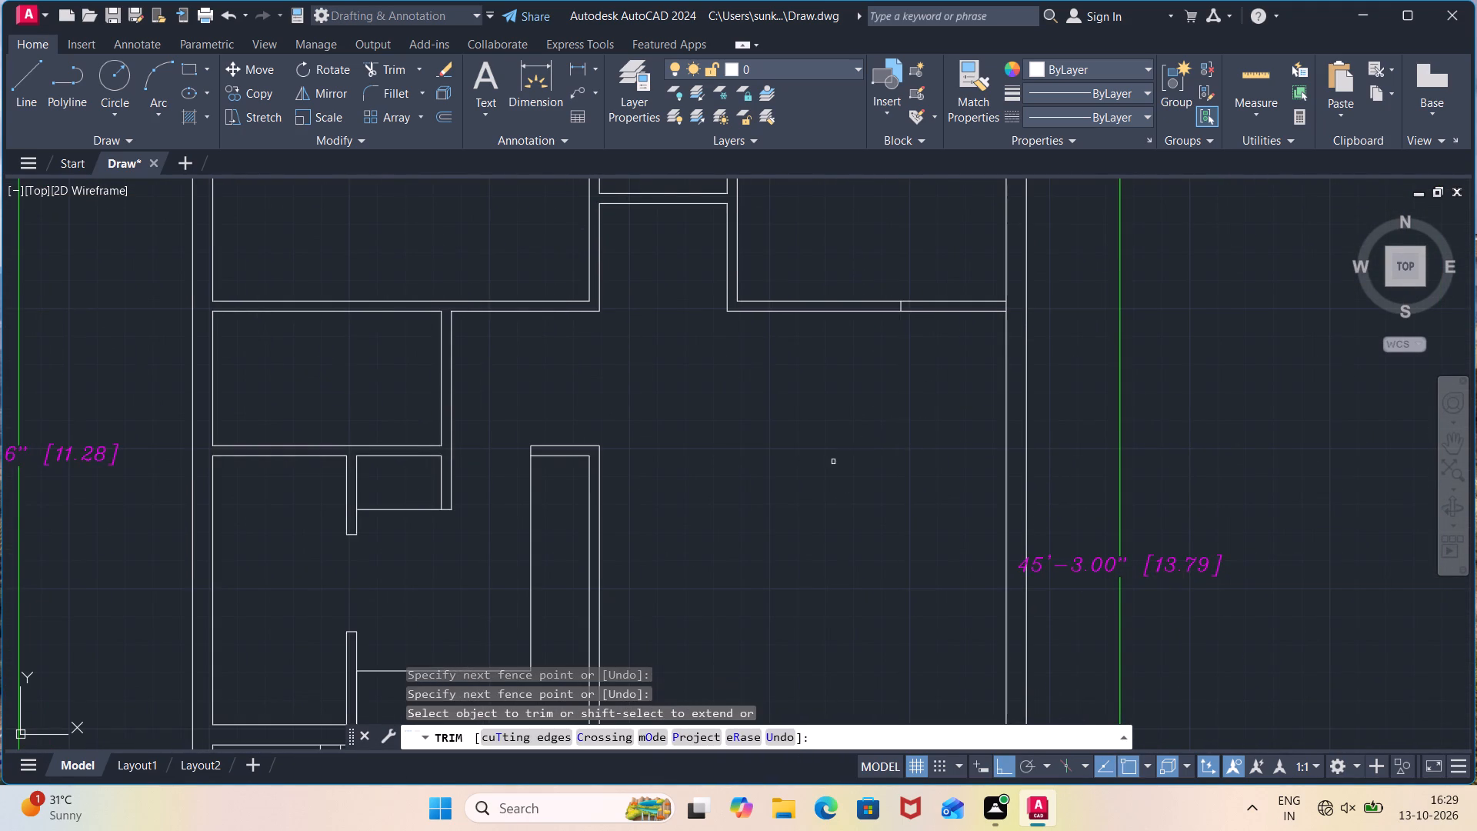
# Trim both lines of that bottom wall between the short cross line and the outer wall to open the doorway.
pyautogui.scroll(-2, 864, 513)
pyautogui.moveTo(872, 531); pyautogui.dragTo(857, 472, button='middle')
pyautogui.scroll(1, 886, 385)
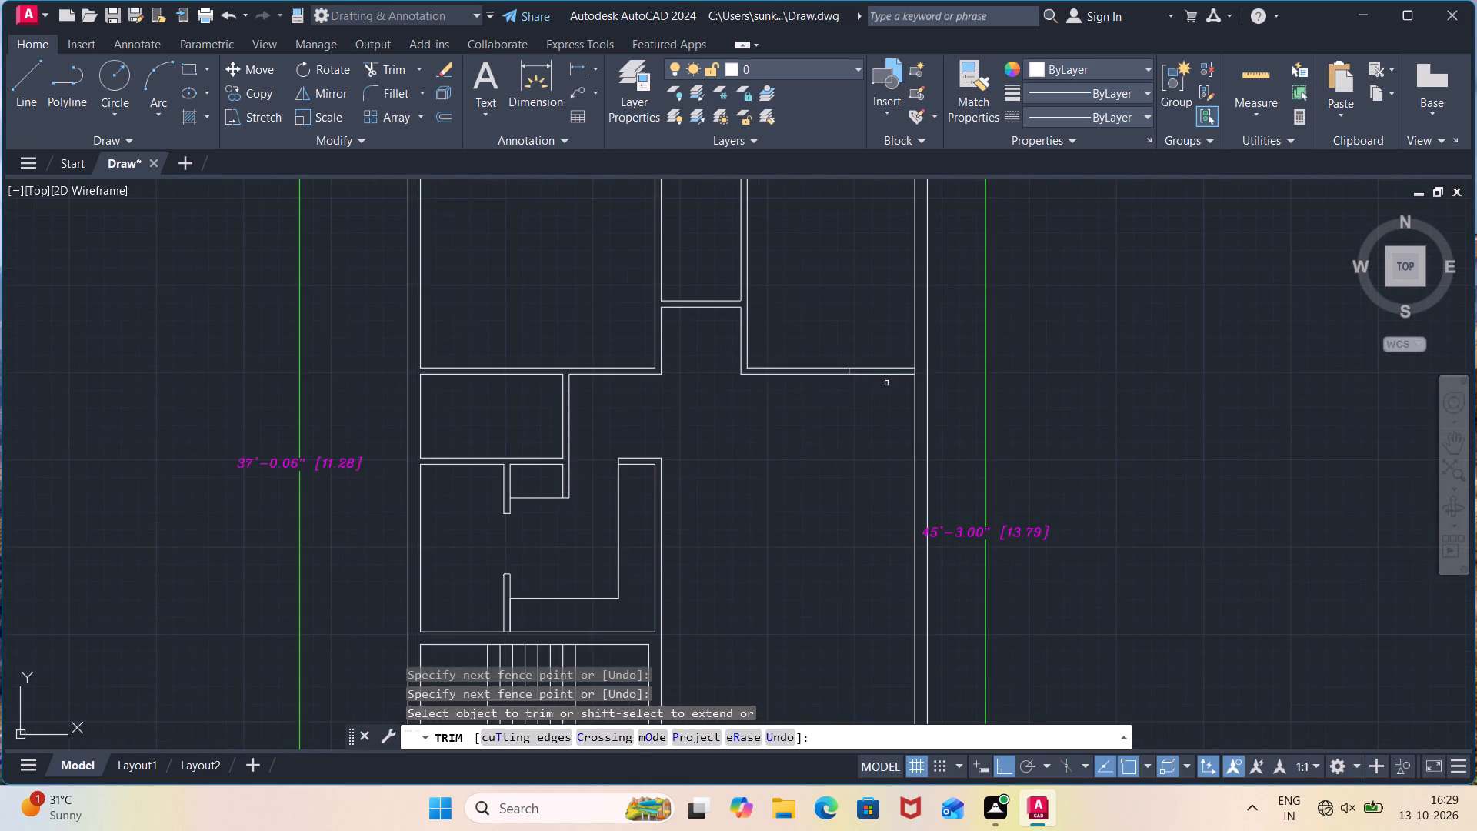
pyautogui.scroll(2, 886, 380)
pyautogui.click(832, 394)
pyautogui.click(864, 311)
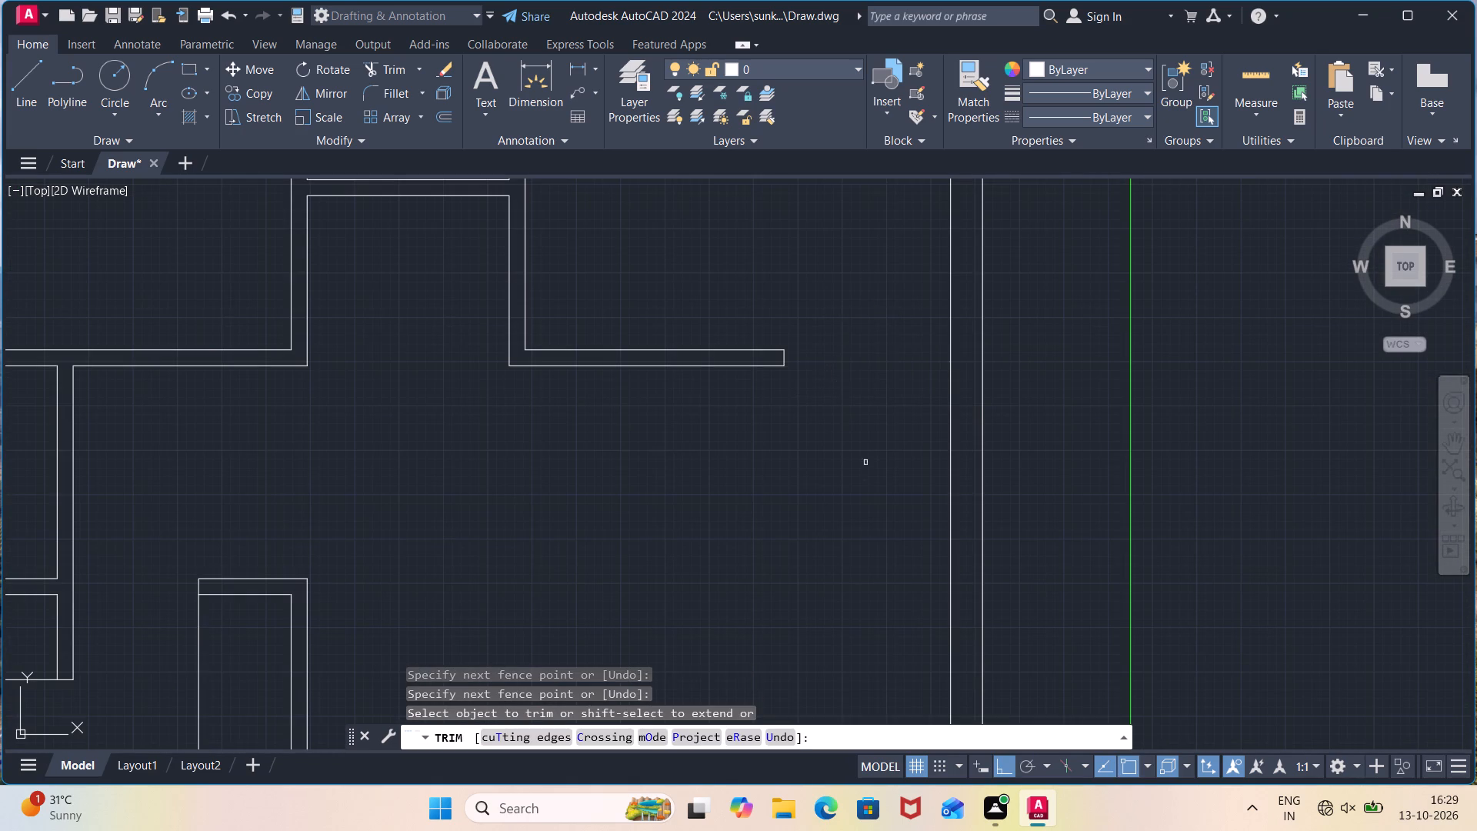
pyautogui.scroll(-2, 864, 543)
pyautogui.moveTo(837, 660); pyautogui.dragTo(770, 269, button='middle')
pyautogui.scroll(3, 764, 520)
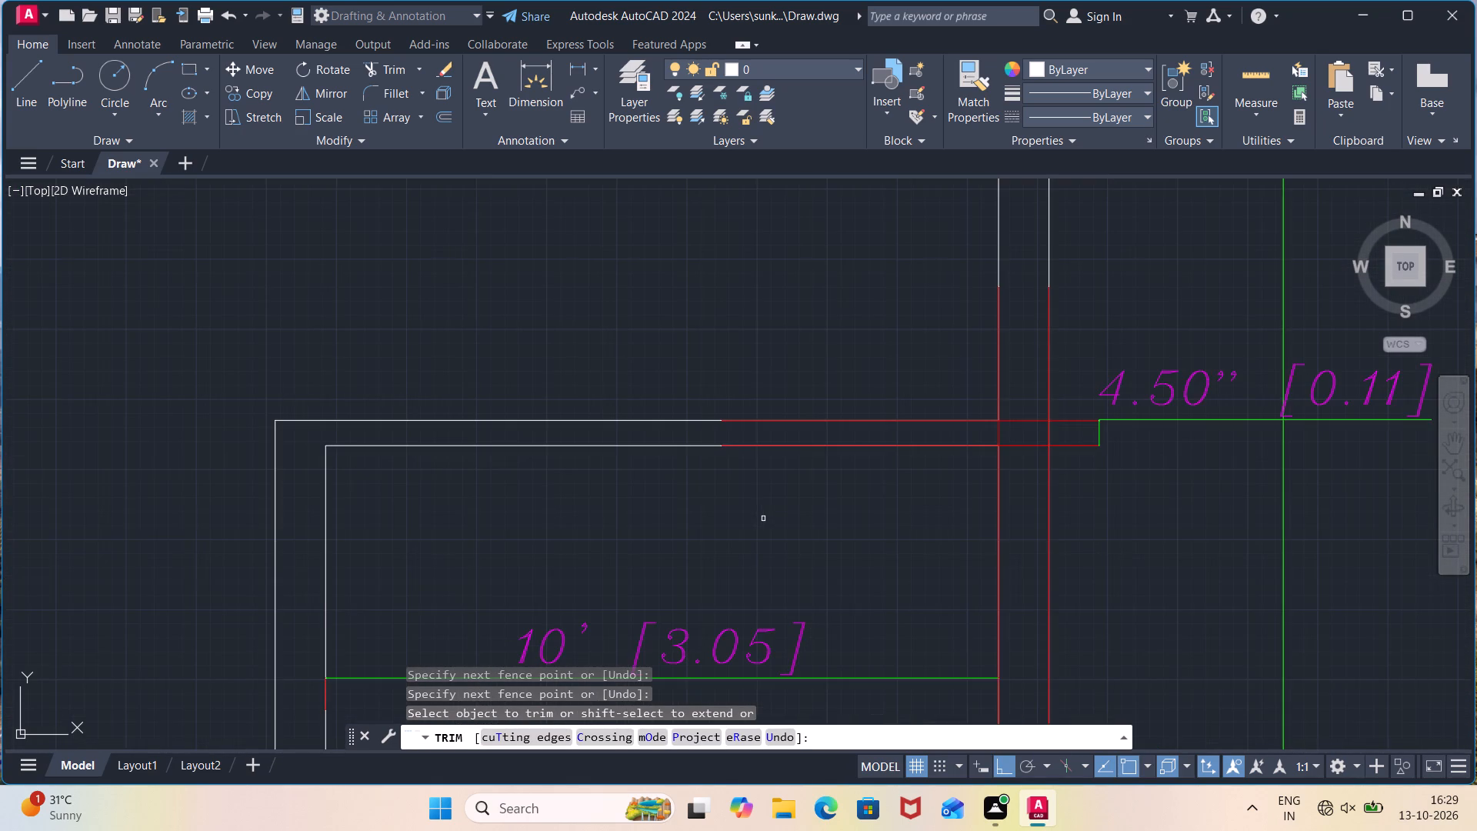
pyautogui.scroll(-3, 763, 518)
pyautogui.press('Escape')
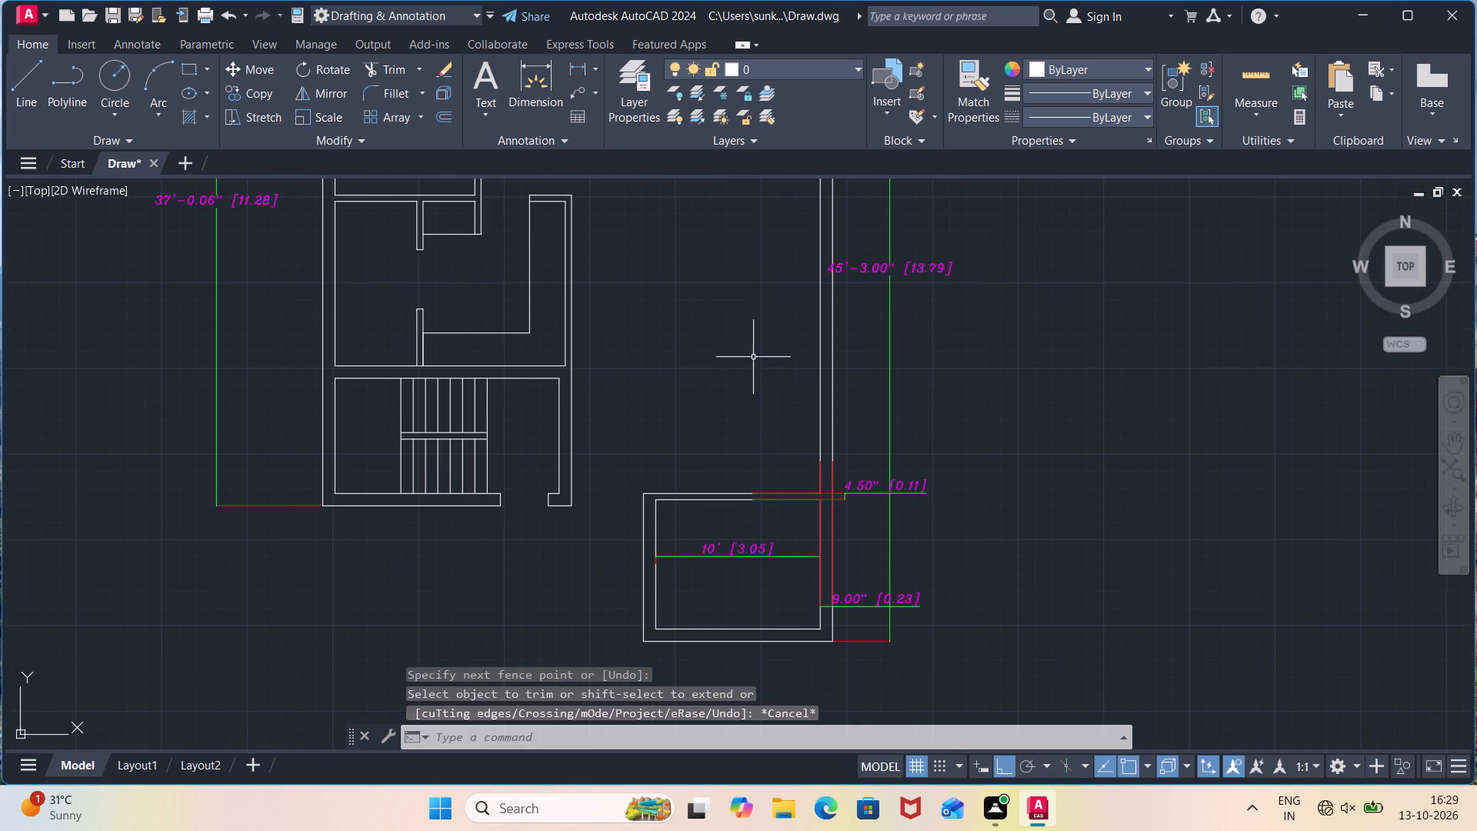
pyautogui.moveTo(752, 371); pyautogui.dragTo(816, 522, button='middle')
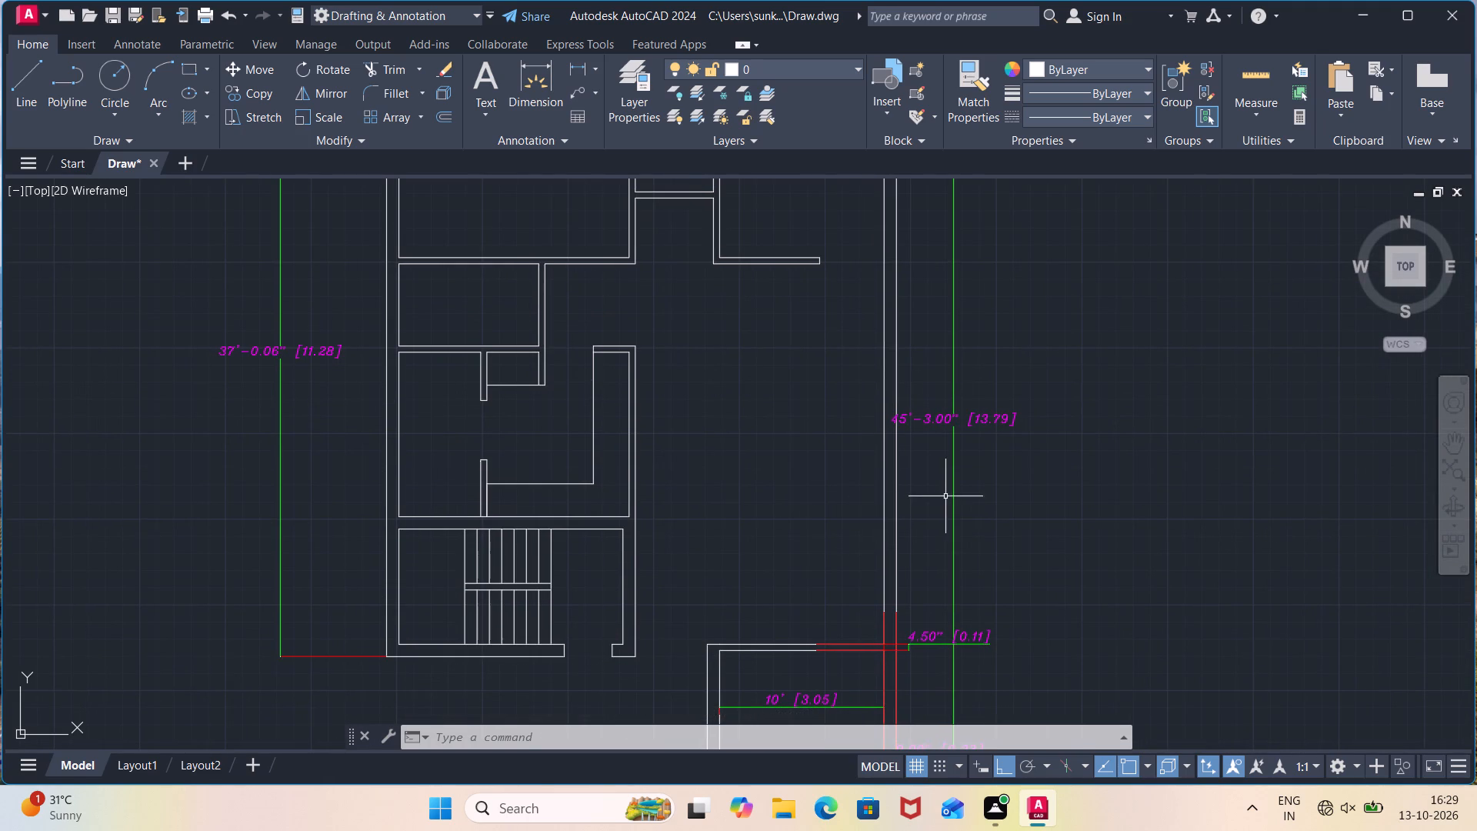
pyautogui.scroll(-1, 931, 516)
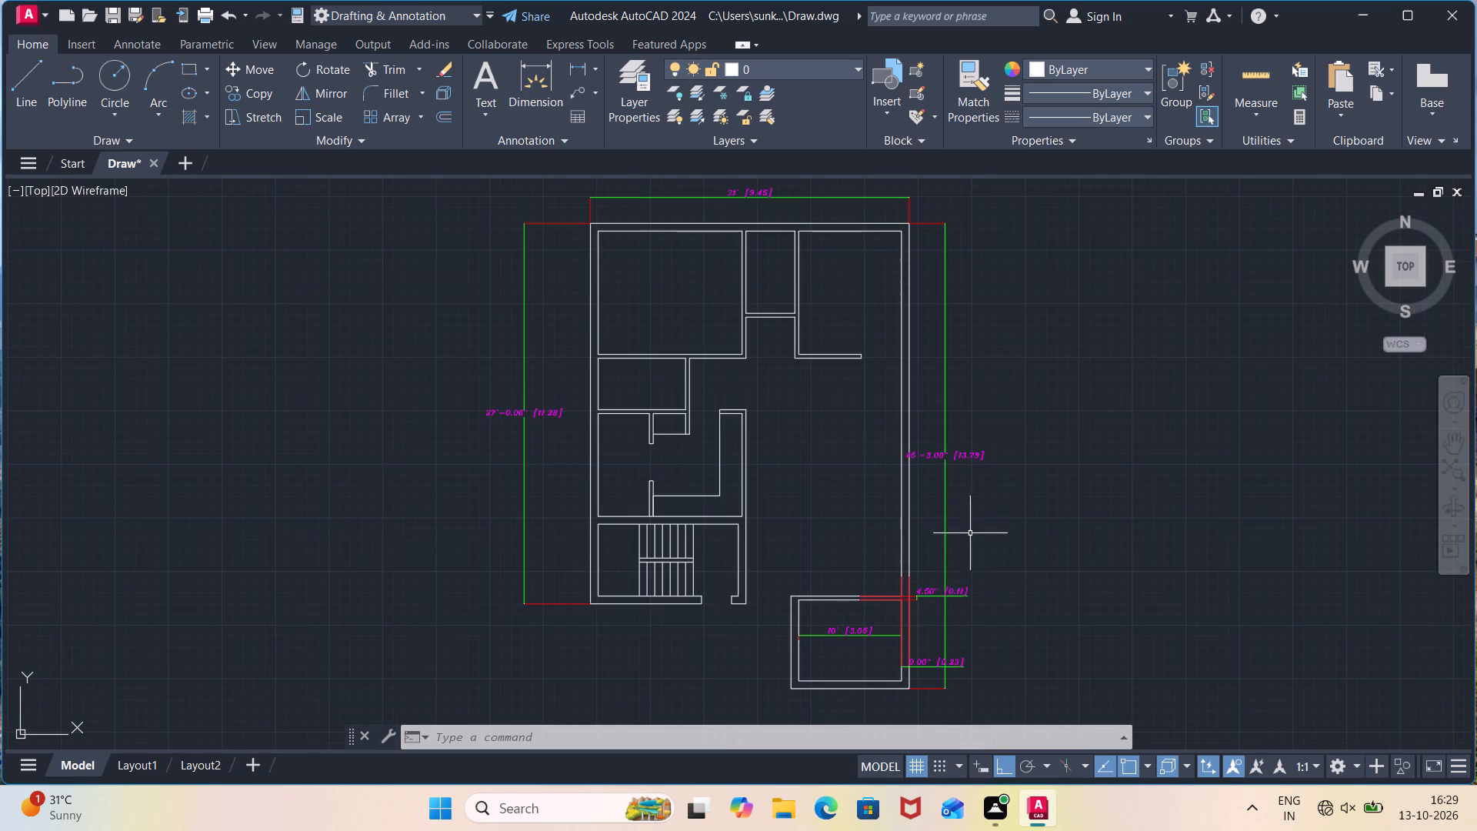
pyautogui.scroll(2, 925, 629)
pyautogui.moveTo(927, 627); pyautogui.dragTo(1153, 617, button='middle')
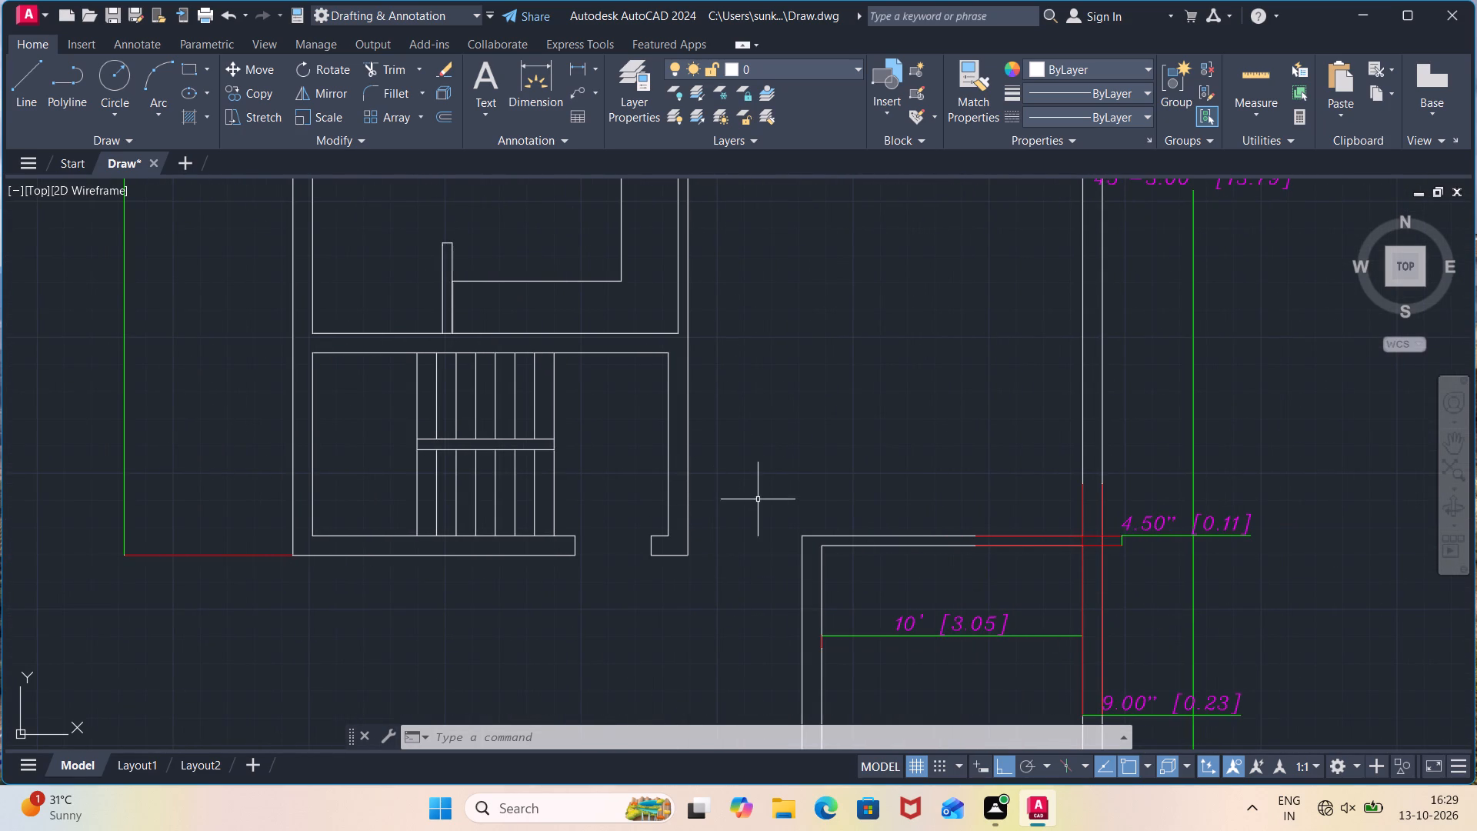
# Draw a line from the upper-left room's lower inner east corner 2' west along the bottom wall, continuing straight north to the top wall's inner face.
pyautogui.moveTo(758, 446); pyautogui.dragTo(761, 705, button='middle')
pyautogui.moveTo(786, 454); pyautogui.dragTo(819, 658, button='middle')
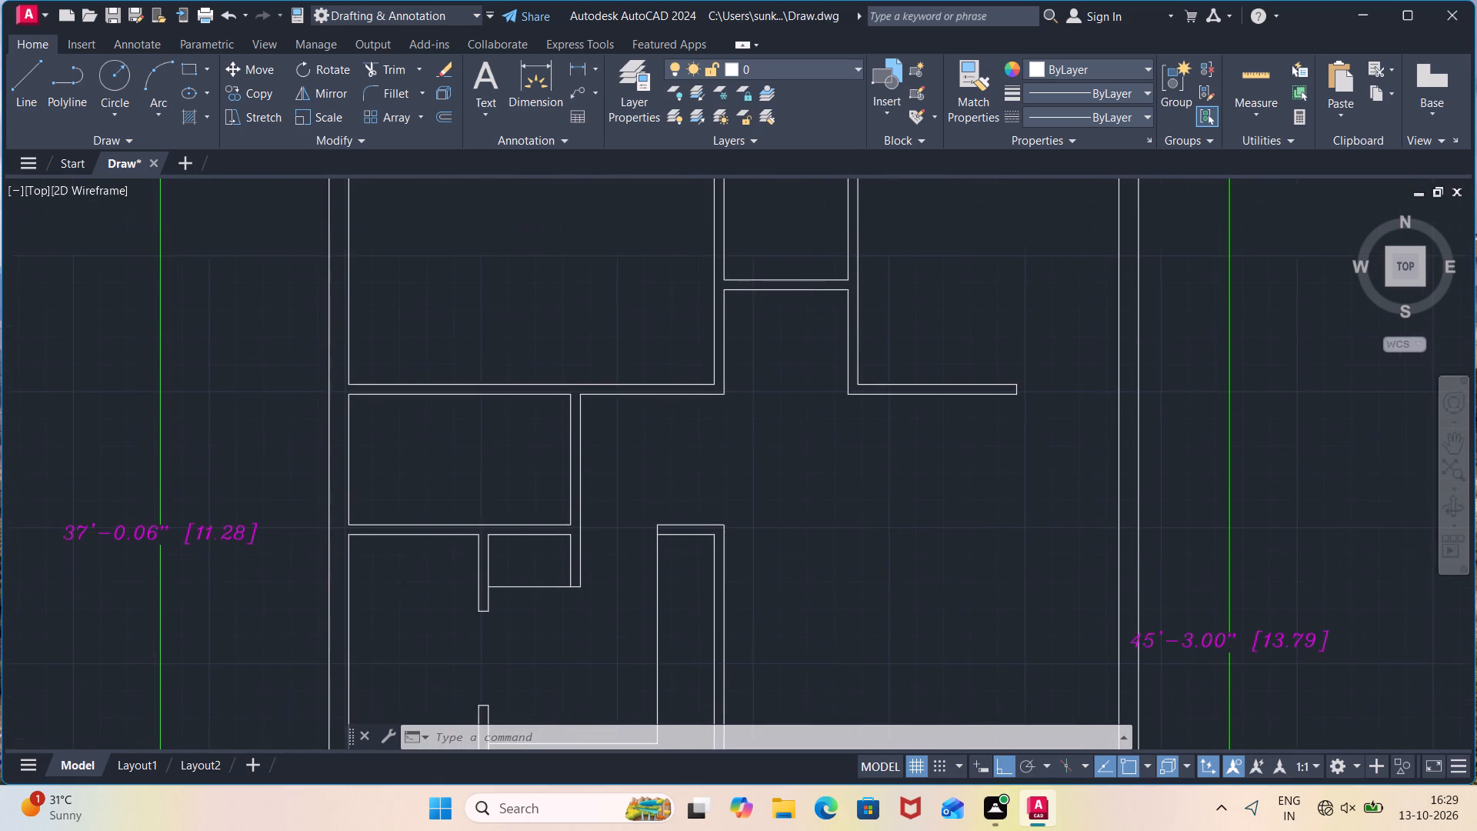
pyautogui.moveTo(838, 533); pyautogui.dragTo(853, 679, button='middle')
pyautogui.moveTo(785, 558); pyautogui.dragTo(801, 630, button='middle')
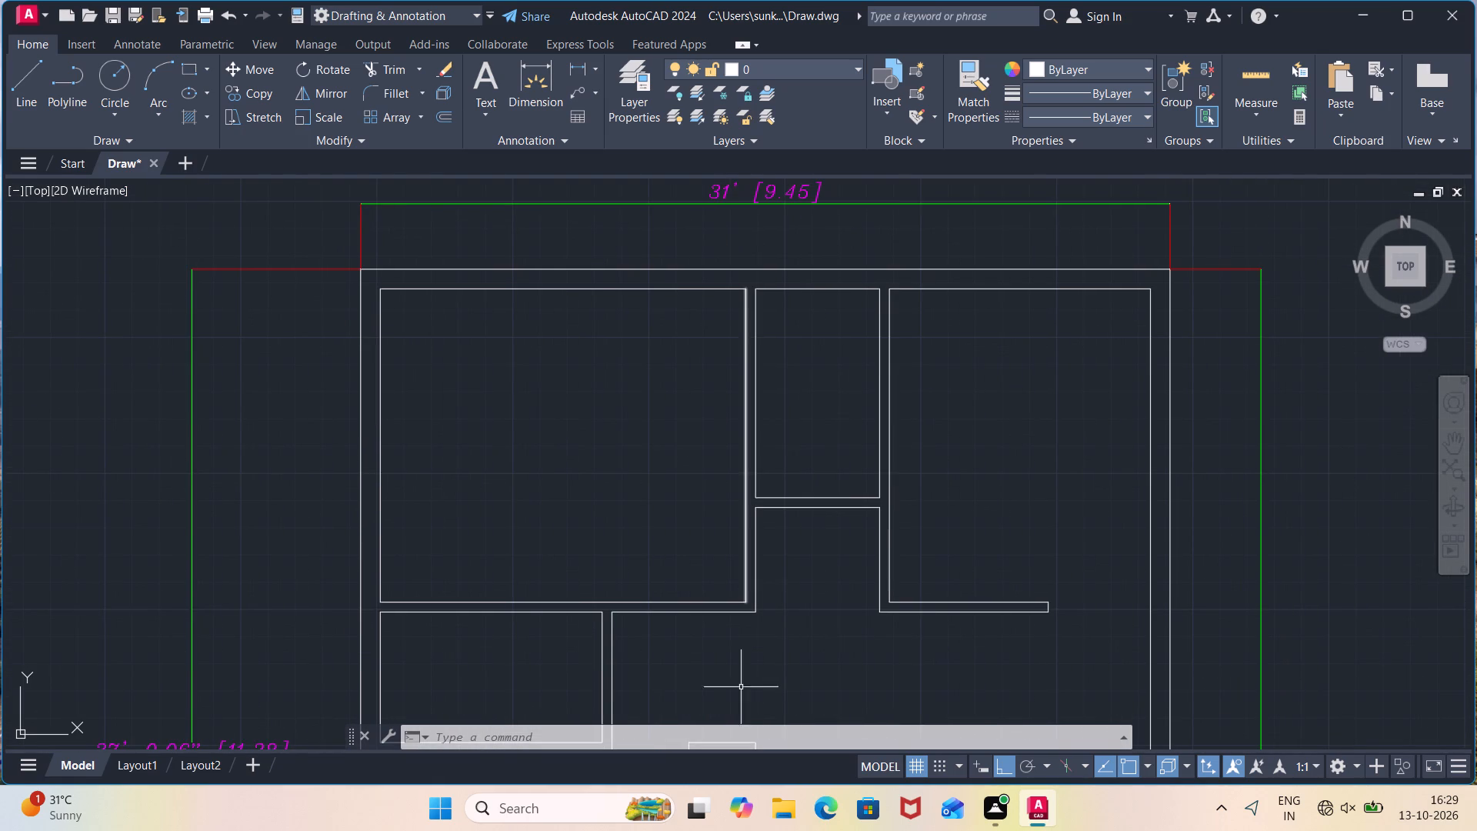
pyautogui.press('l')
pyautogui.press('Return')
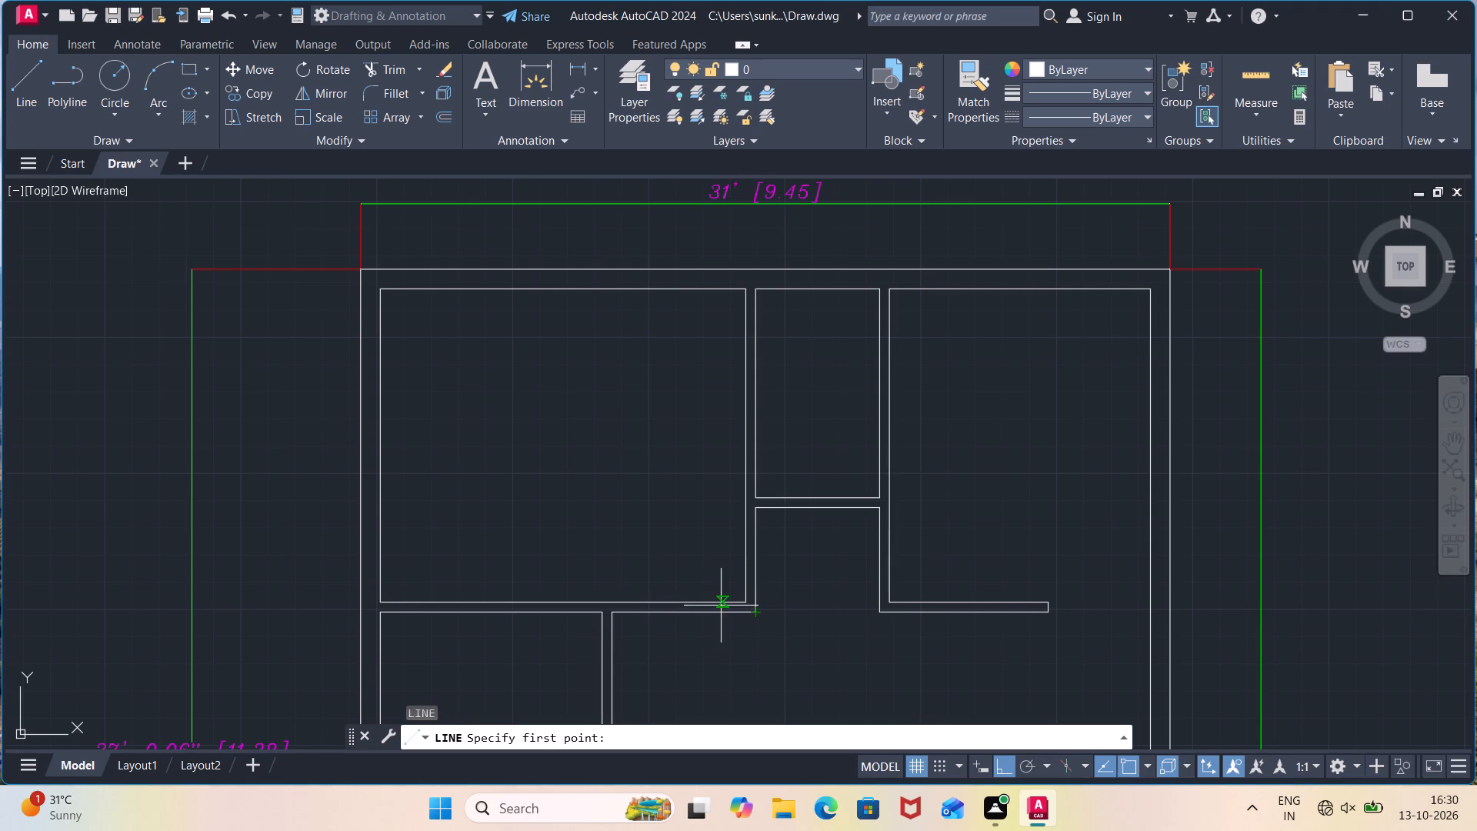
pyautogui.press('Escape')
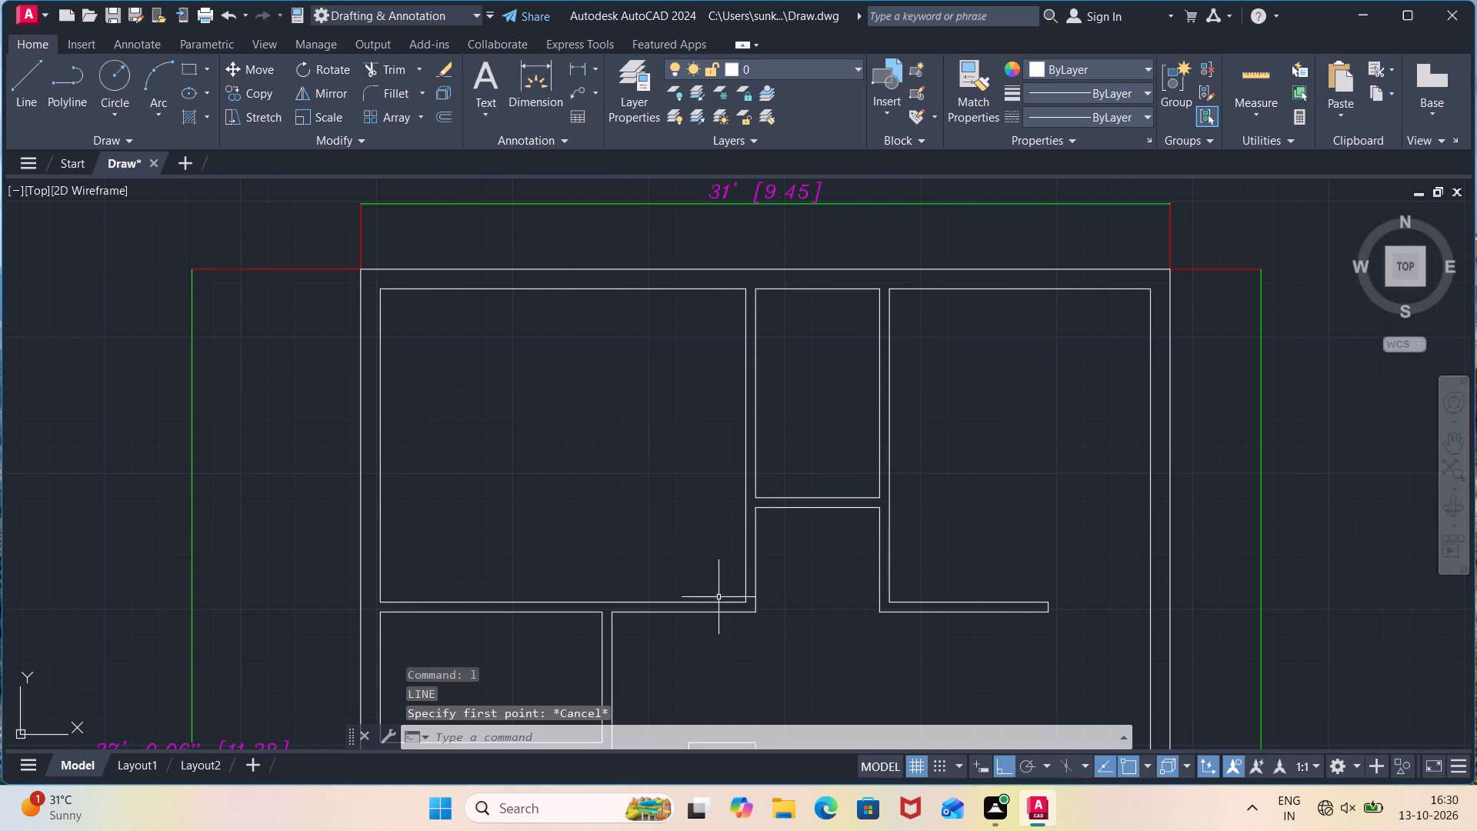
pyautogui.press('l')
pyautogui.press('Return')
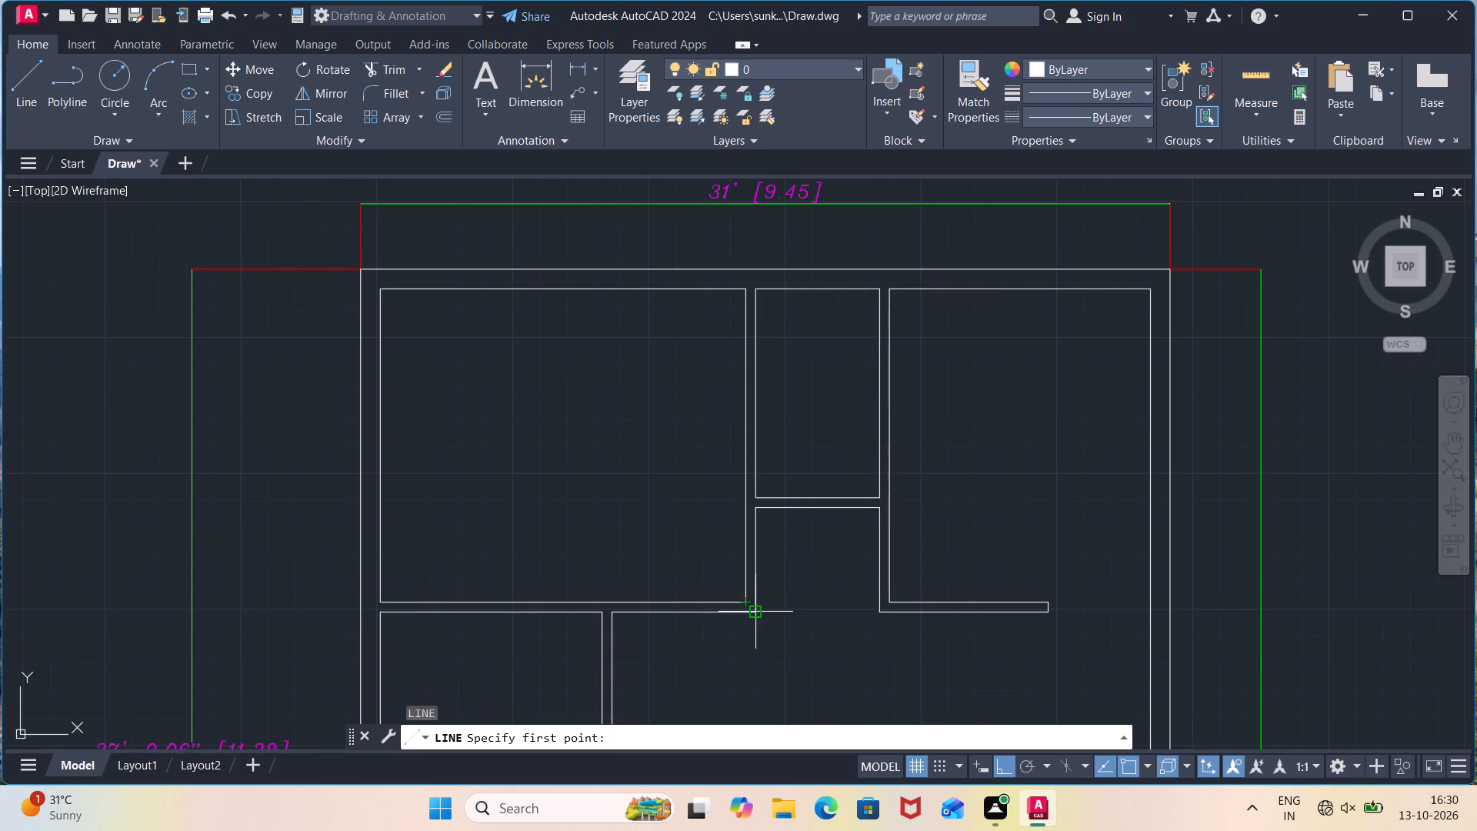
pyautogui.click(743, 597)
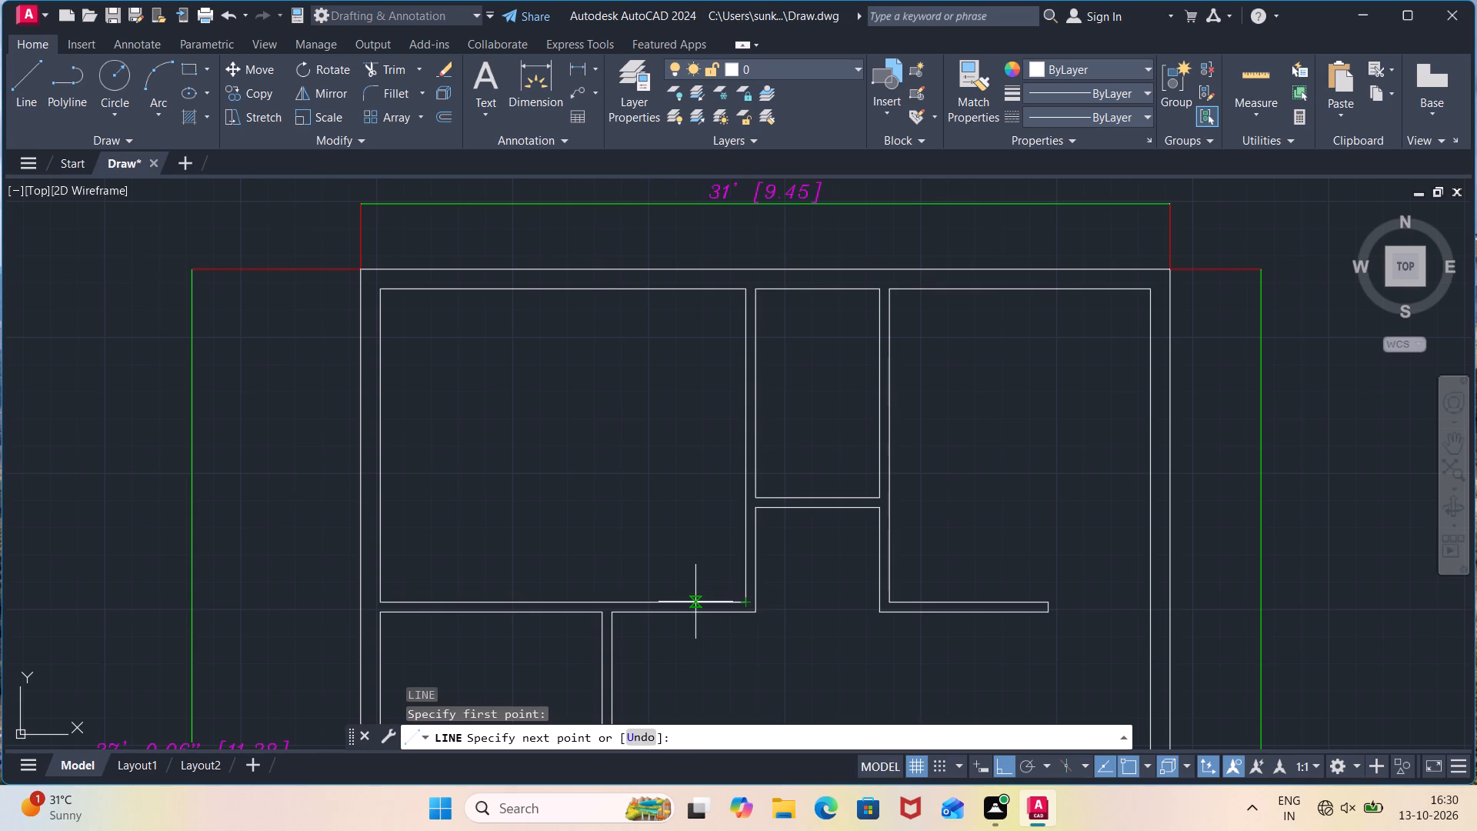
pyautogui.write("2'")
pyautogui.press('Return')
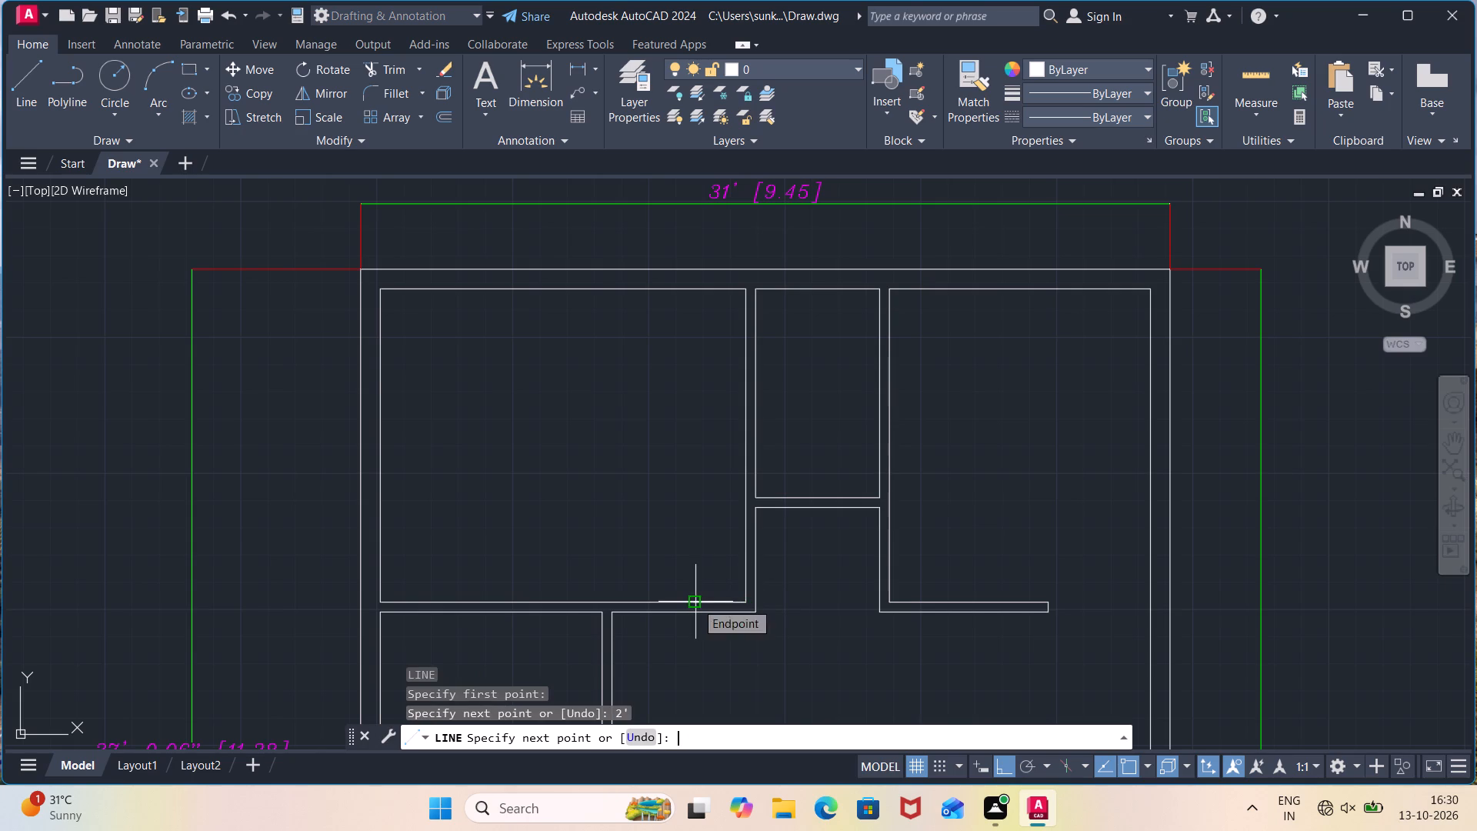
pyautogui.click(696, 292)
pyautogui.press('Escape')
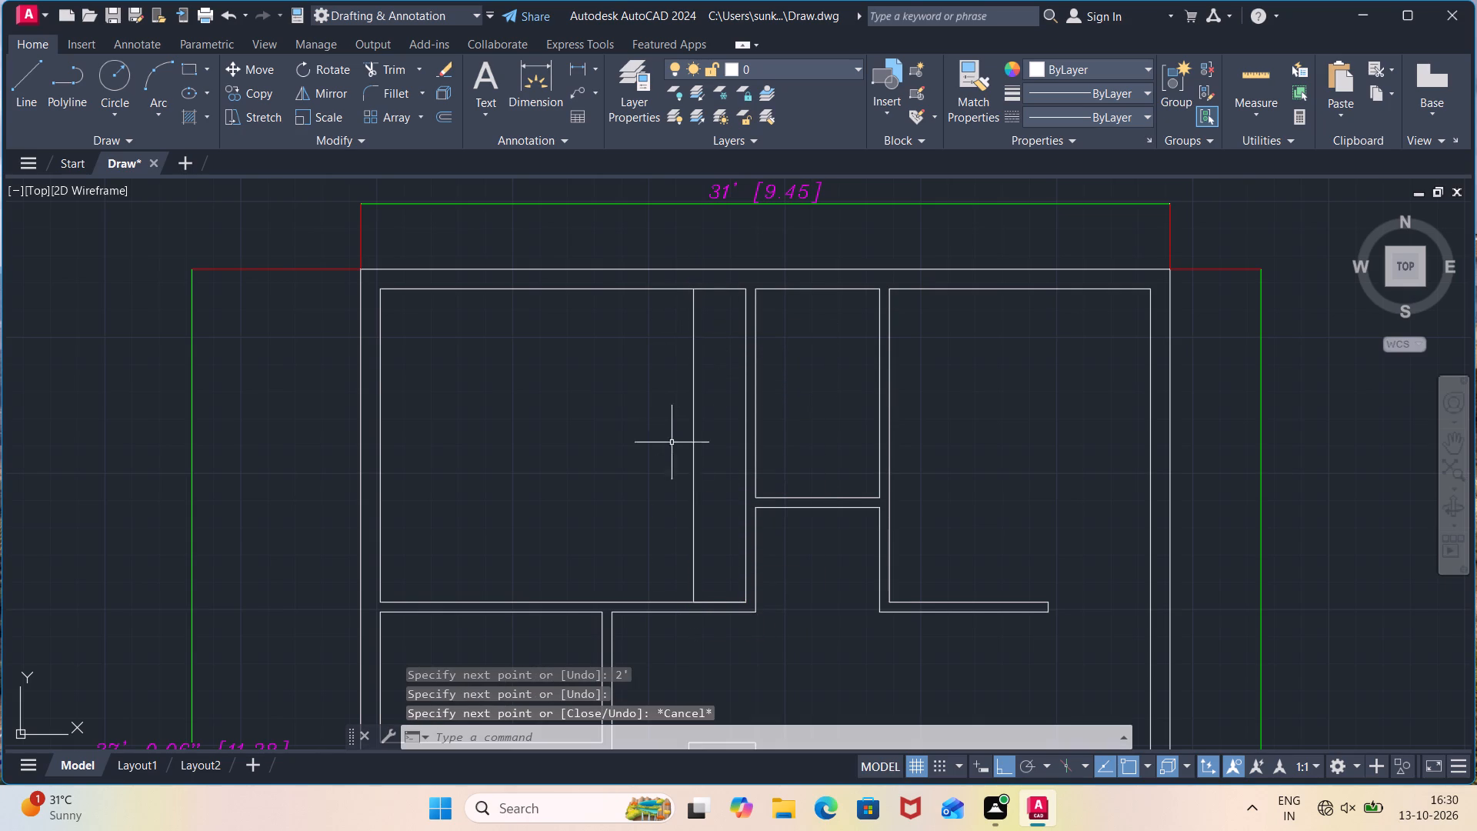
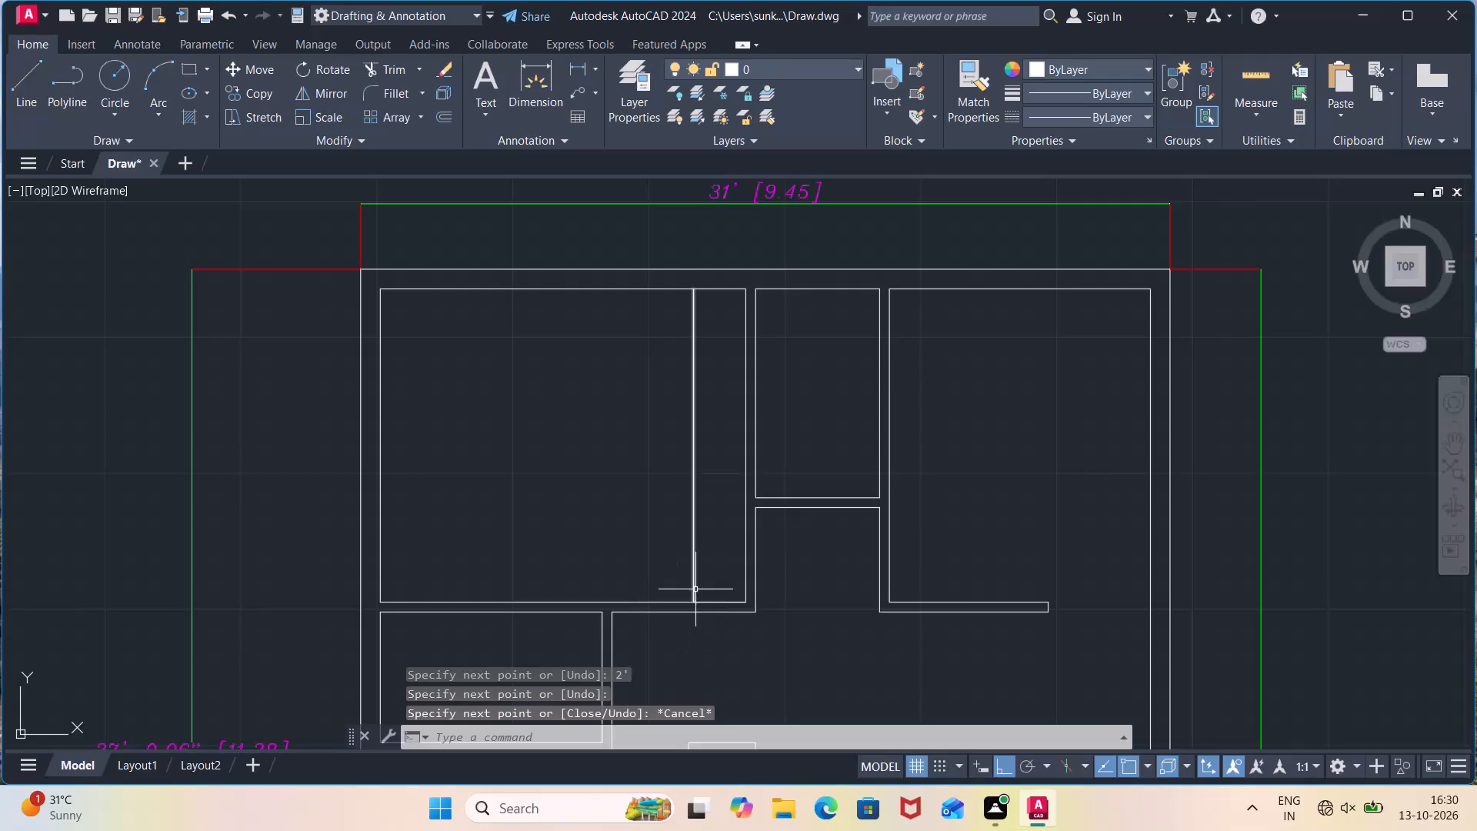
# Stretch the lower end of the upper-left room's new vertical line down to the bottom wall's outer face.
pyautogui.click(692, 583)
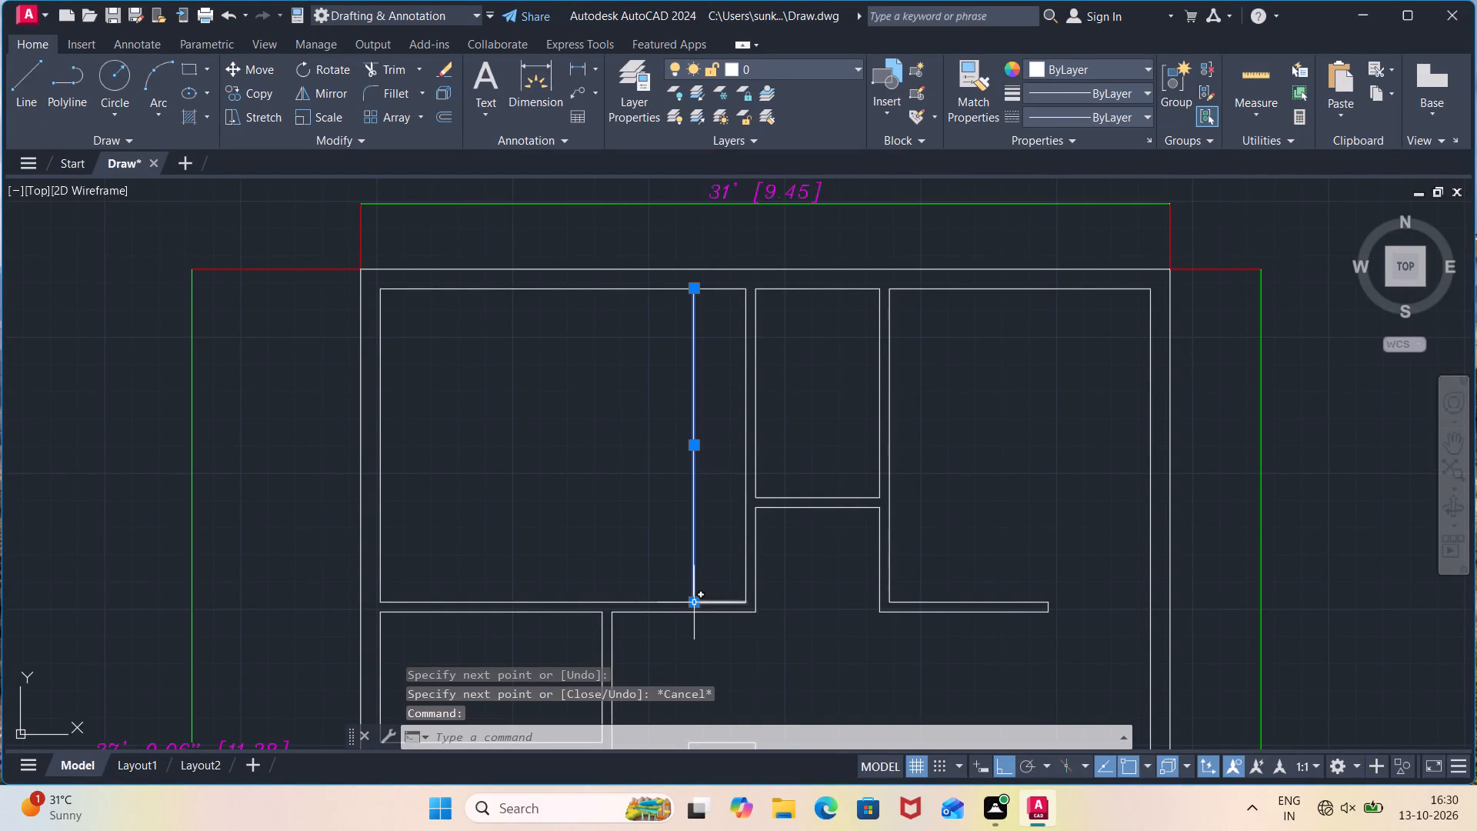
pyautogui.click(697, 601)
pyautogui.click(695, 617)
pyautogui.press('Escape')
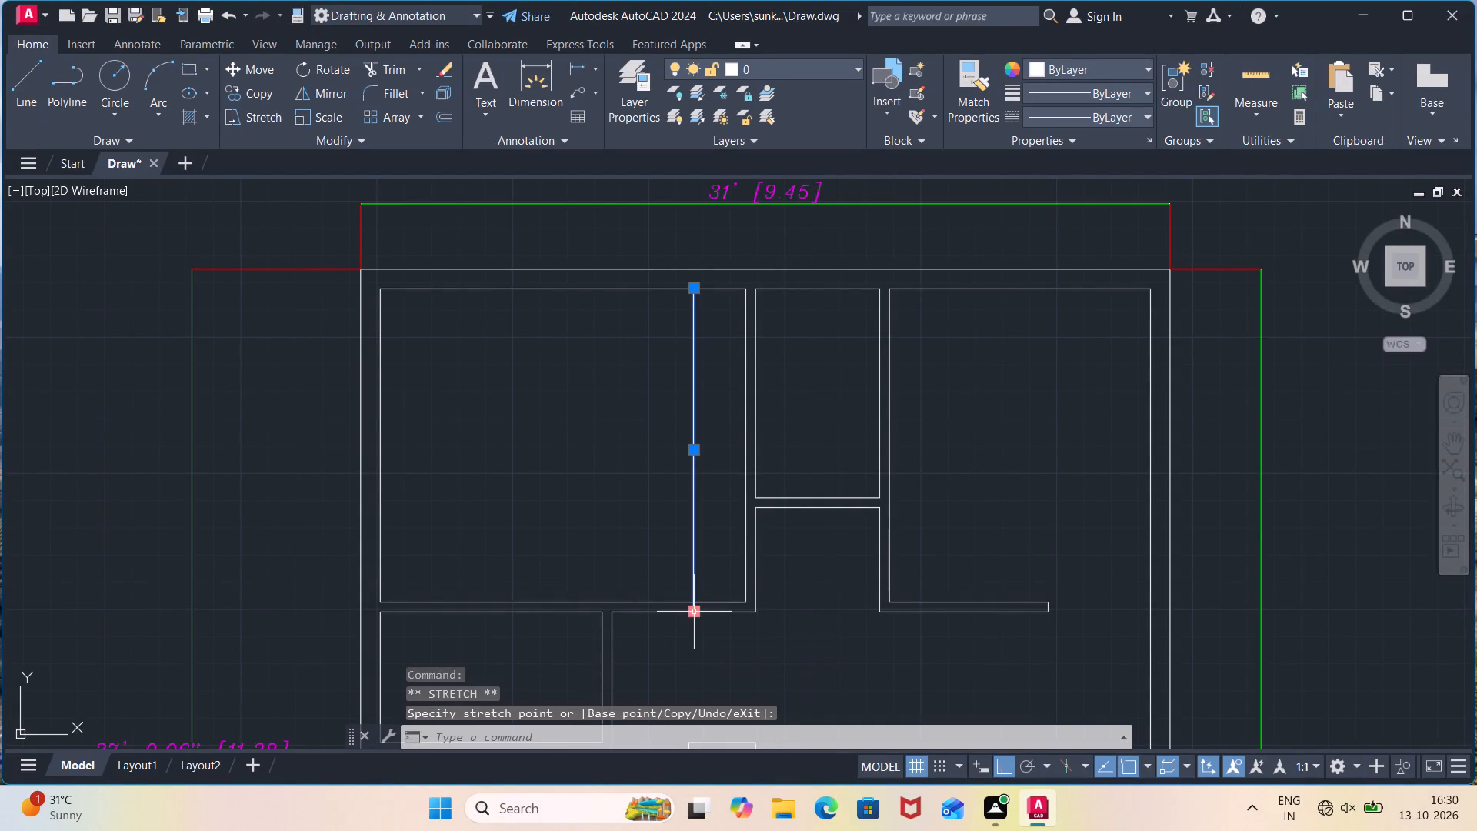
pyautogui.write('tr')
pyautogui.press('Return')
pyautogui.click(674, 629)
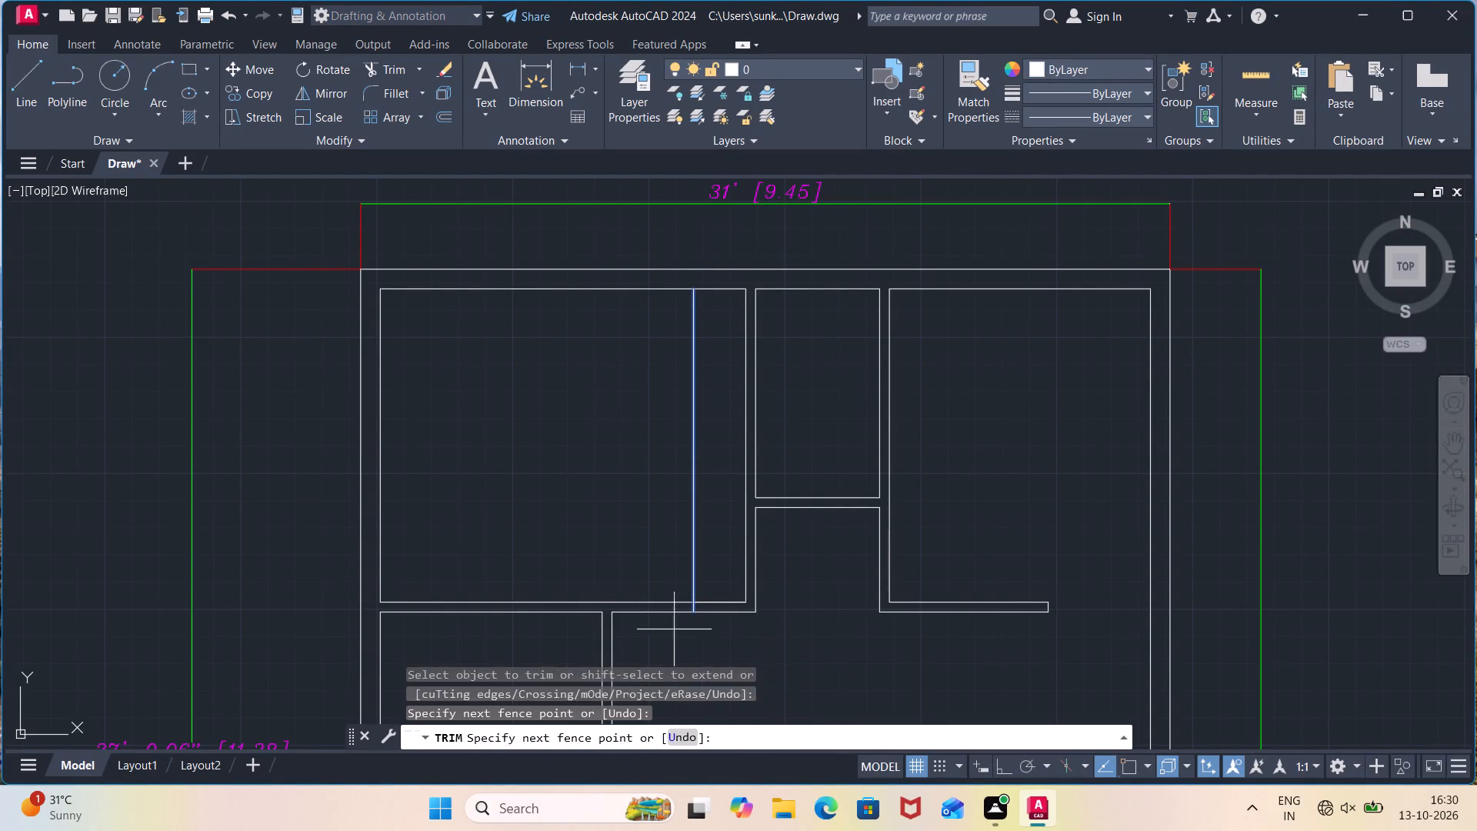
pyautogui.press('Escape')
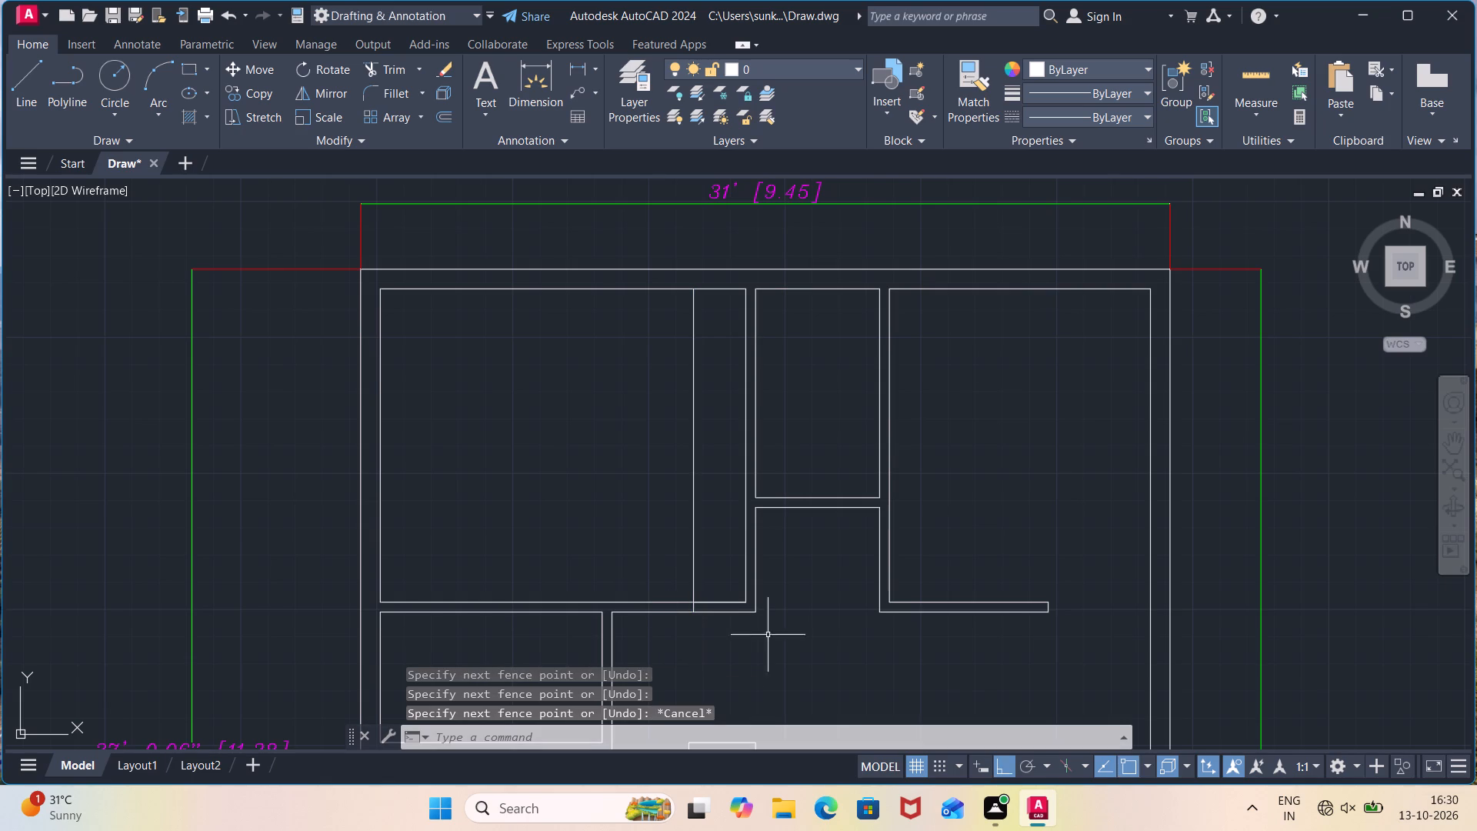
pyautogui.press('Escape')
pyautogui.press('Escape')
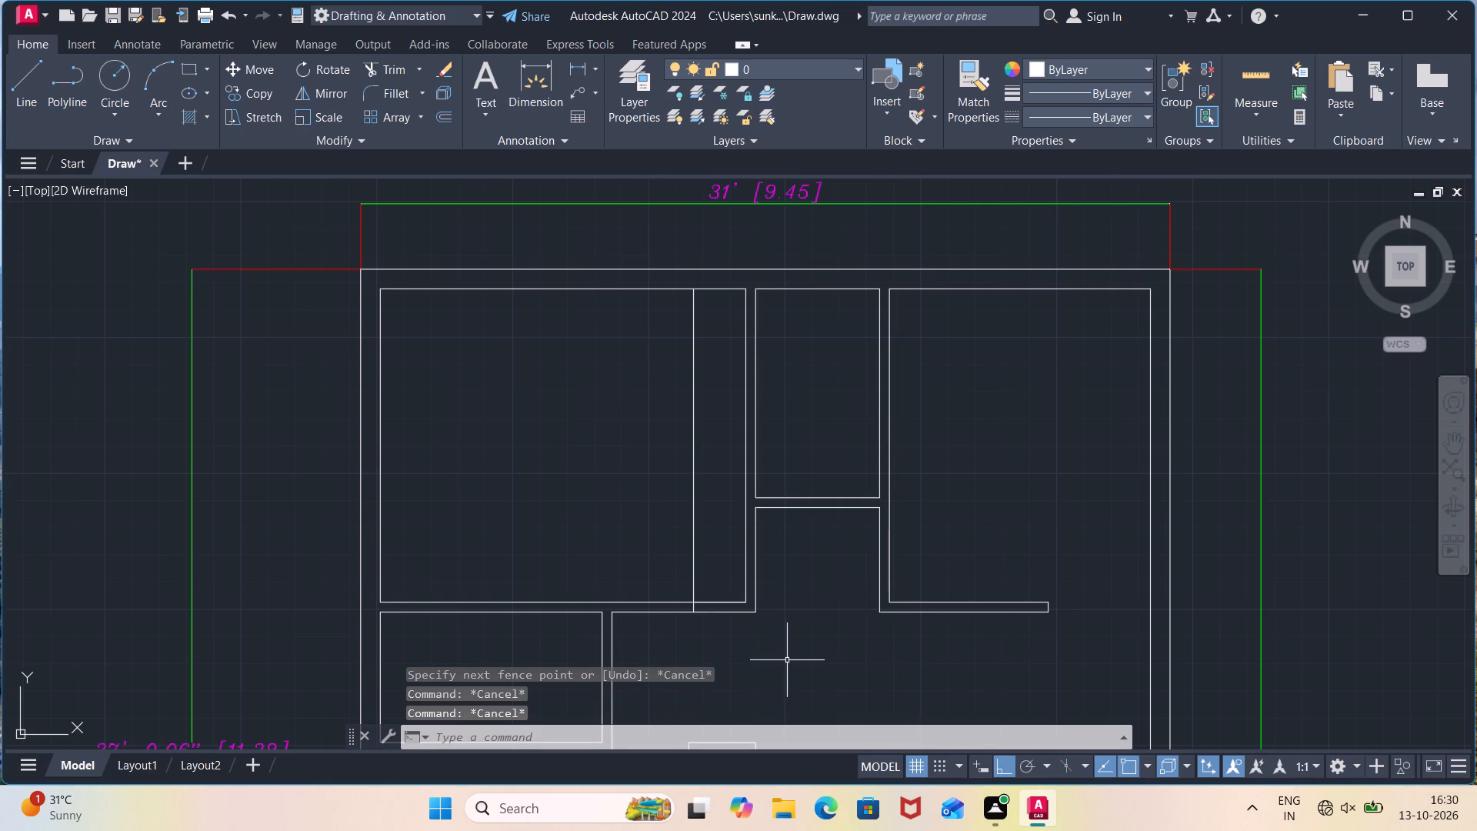
# Erase the short cross line closing the upper-right room's bottom wall at the doorway.
pyautogui.moveTo(785, 660); pyautogui.dragTo(780, 506, button='middle')
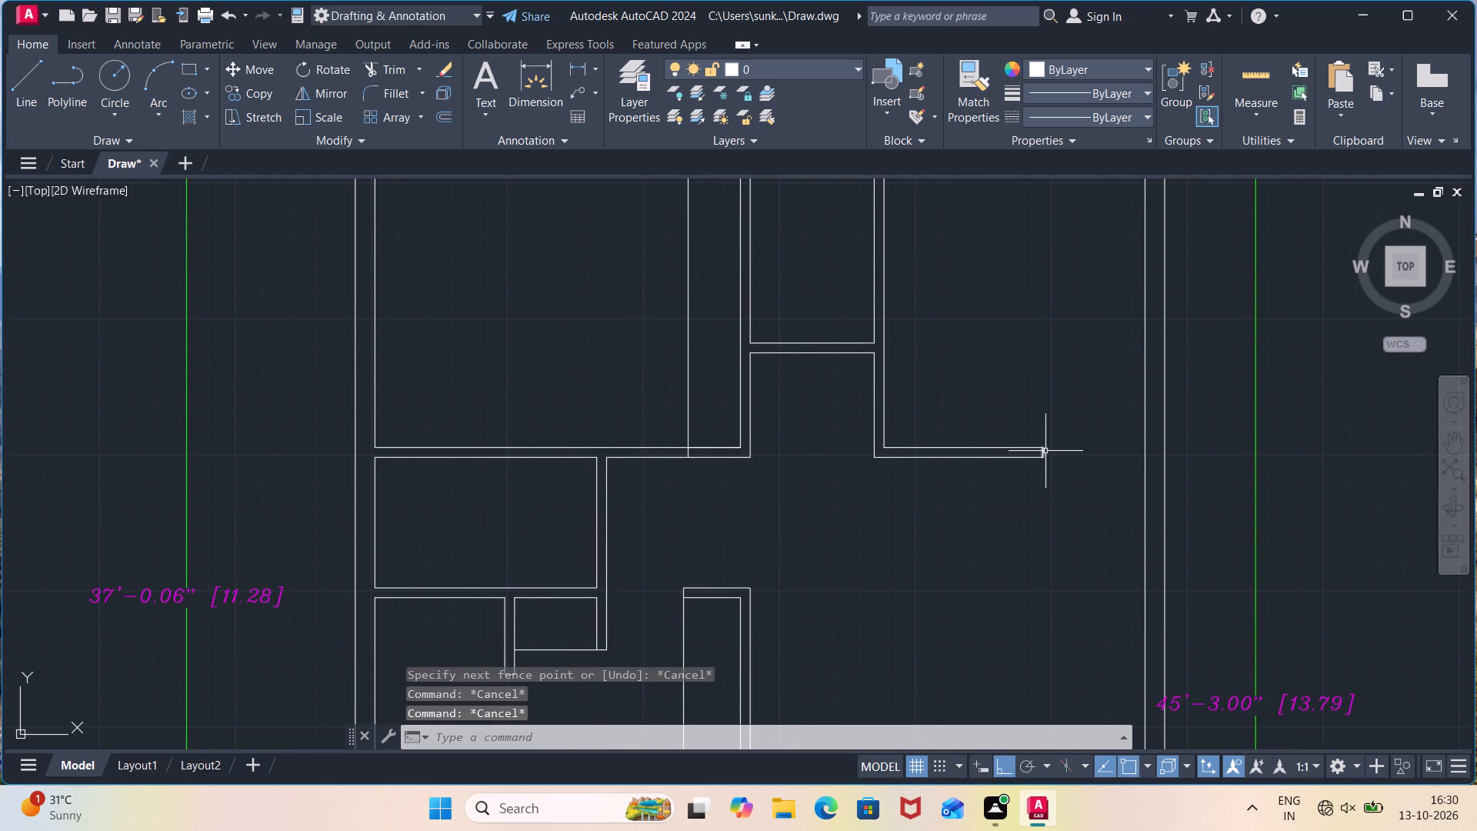
pyautogui.click(1042, 452)
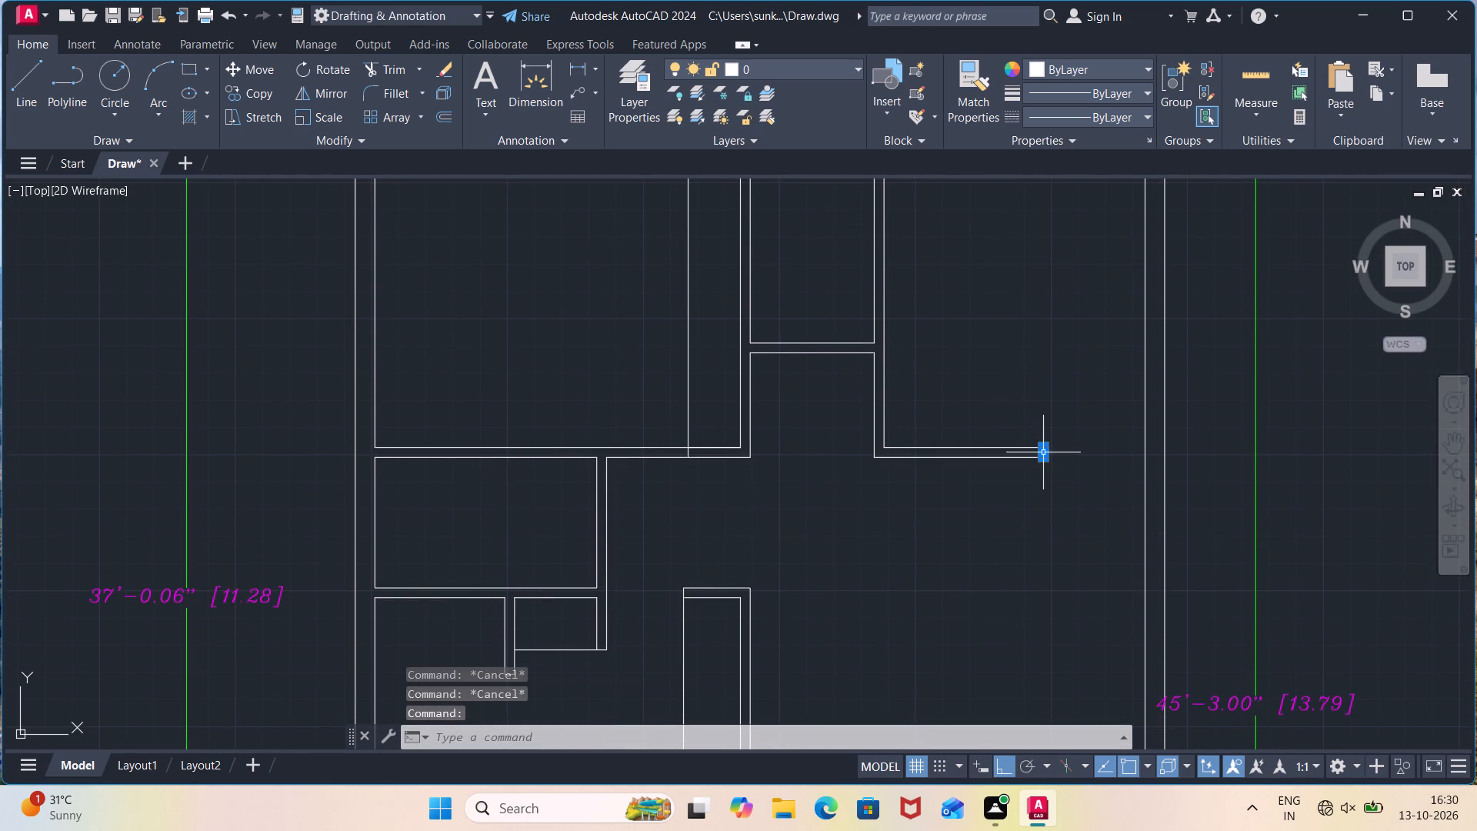
pyautogui.press('Delete')
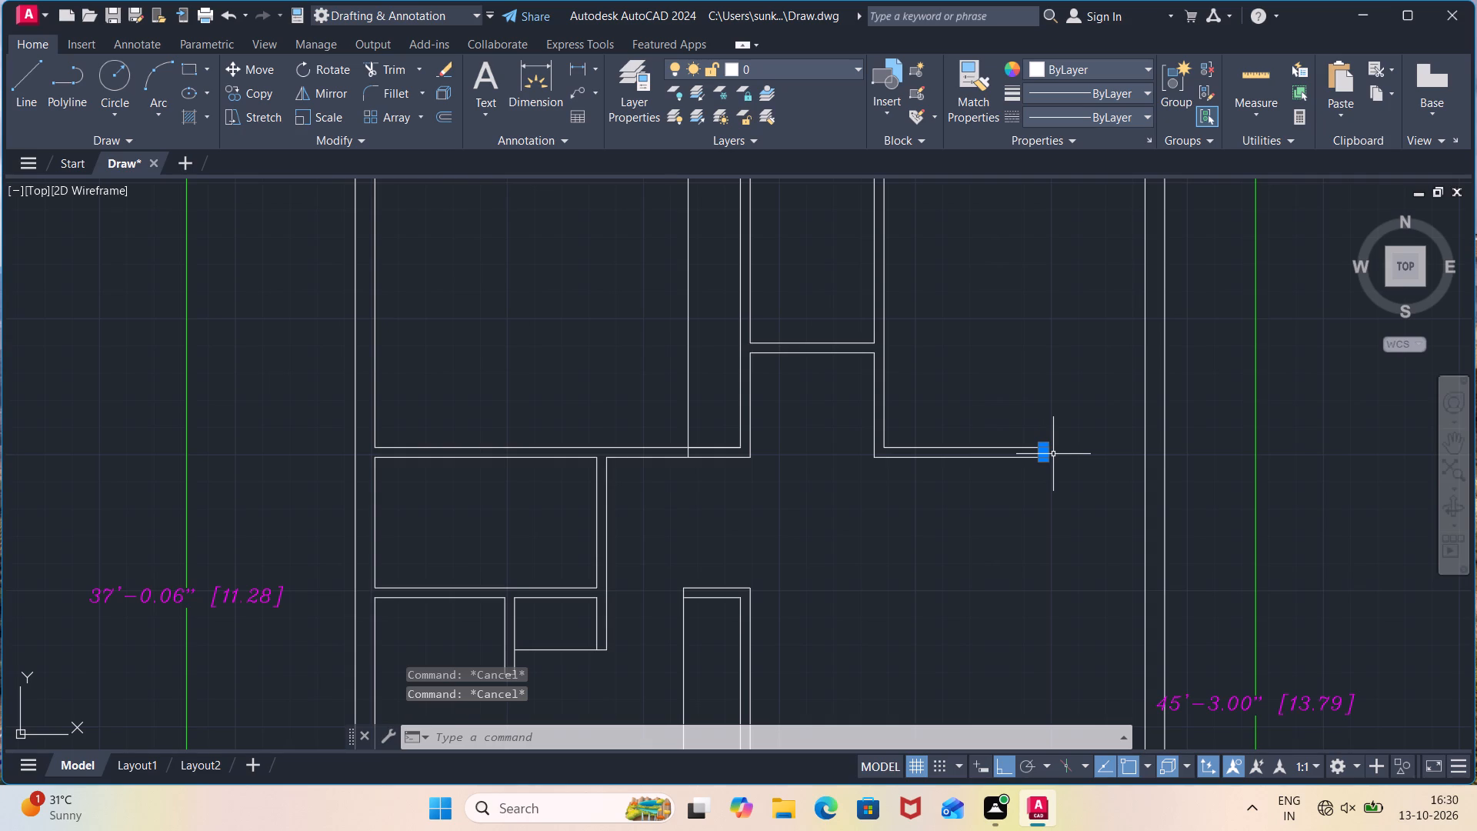
# Offset the inner face of the long east outer wall 2'11" into the building.
pyautogui.press('o')
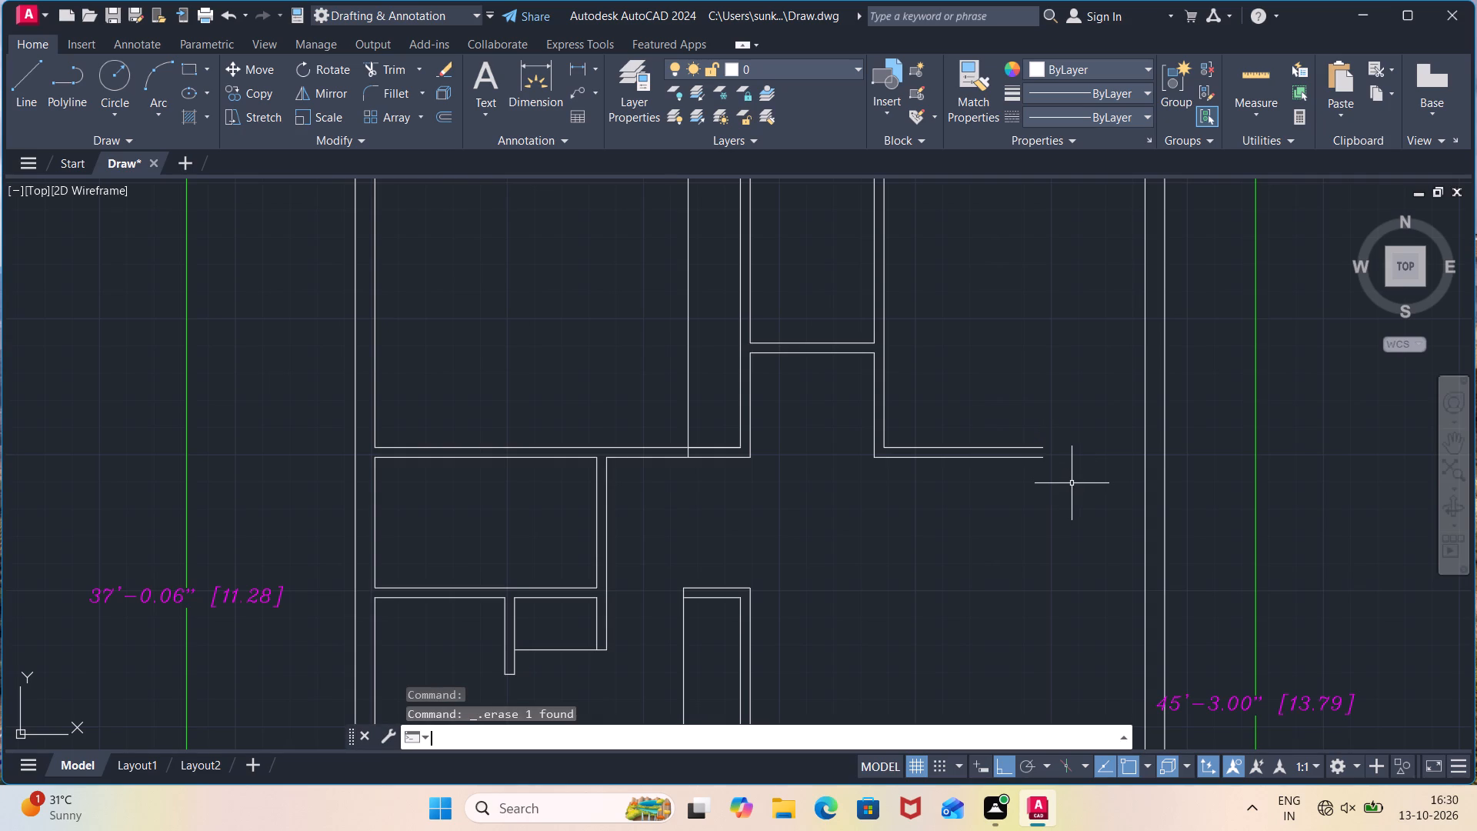
pyautogui.write('ff')
pyautogui.press('Return')
pyautogui.write("2'11")
pyautogui.hotkey('shift', '"')
pyautogui.hotkey('shift', '"')
pyautogui.hotkey('shift', '"')
pyautogui.hotkey('shift', '"')
pyautogui.hotkey('shift', '"')
pyautogui.hotkey('shift', '"')
pyautogui.hotkey('shift', '"')
pyautogui.hotkey('shift', '"')
pyautogui.hotkey('shift', '"')
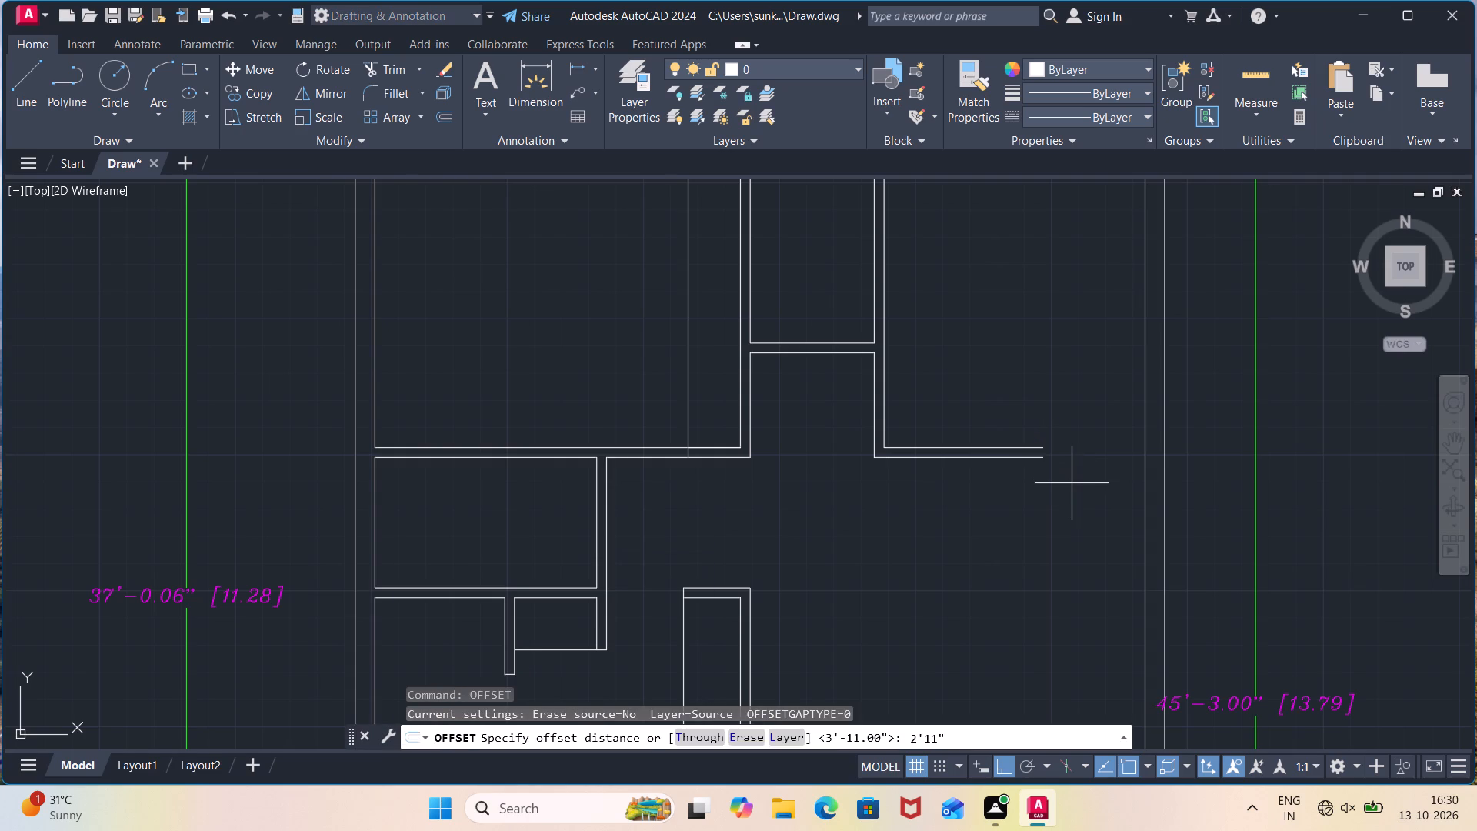
pyautogui.press('BackSpace')
pyautogui.press('BackSpace')
pyautogui.press('BackSpace')
pyautogui.press('BackSpace')
pyautogui.press('BackSpace')
pyautogui.press('BackSpace')
pyautogui.press('BackSpace')
pyautogui.press('BackSpace')
pyautogui.press('Return')
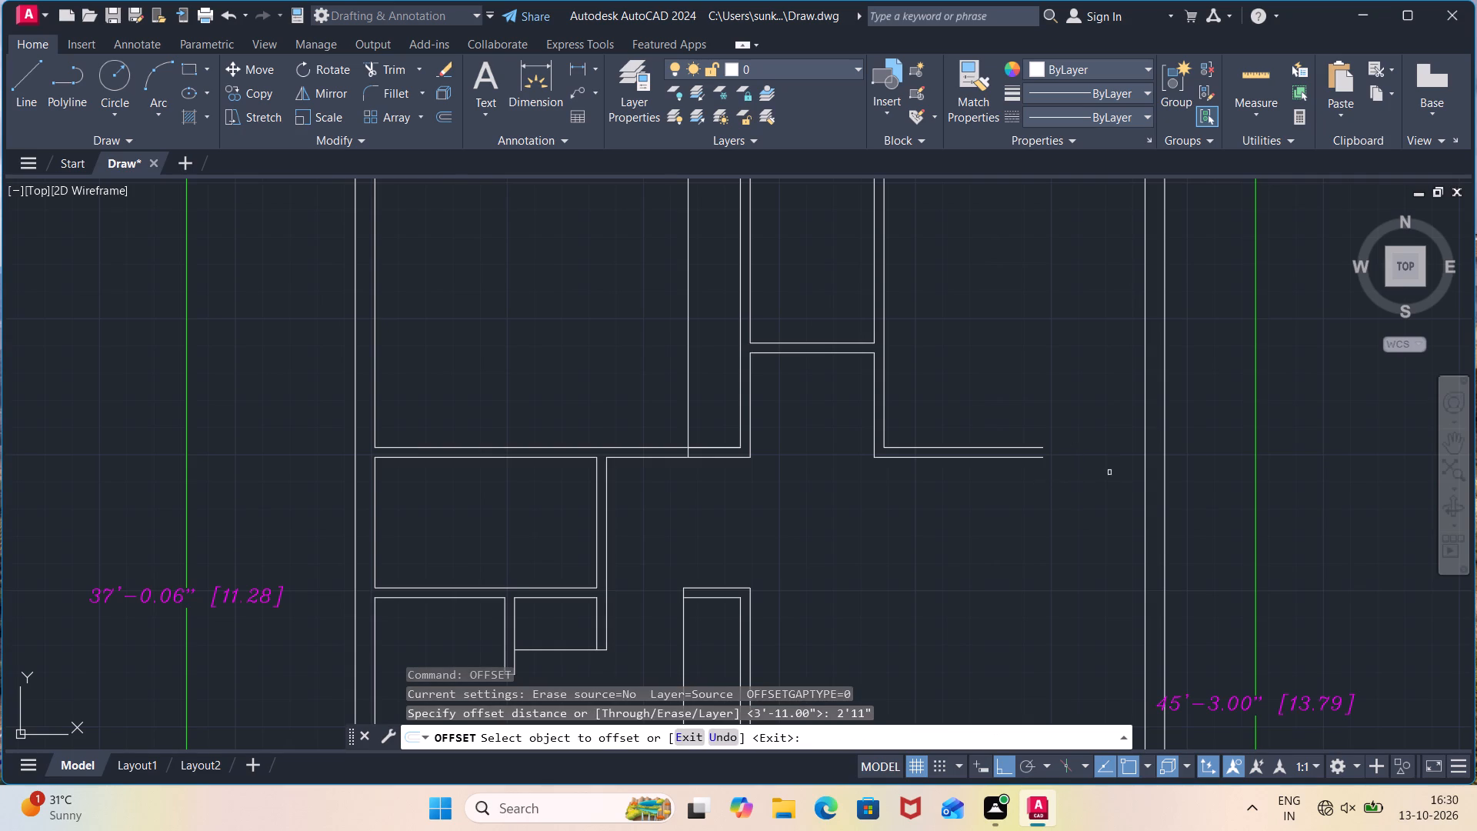
pyautogui.click(1145, 458)
pyautogui.click(1096, 479)
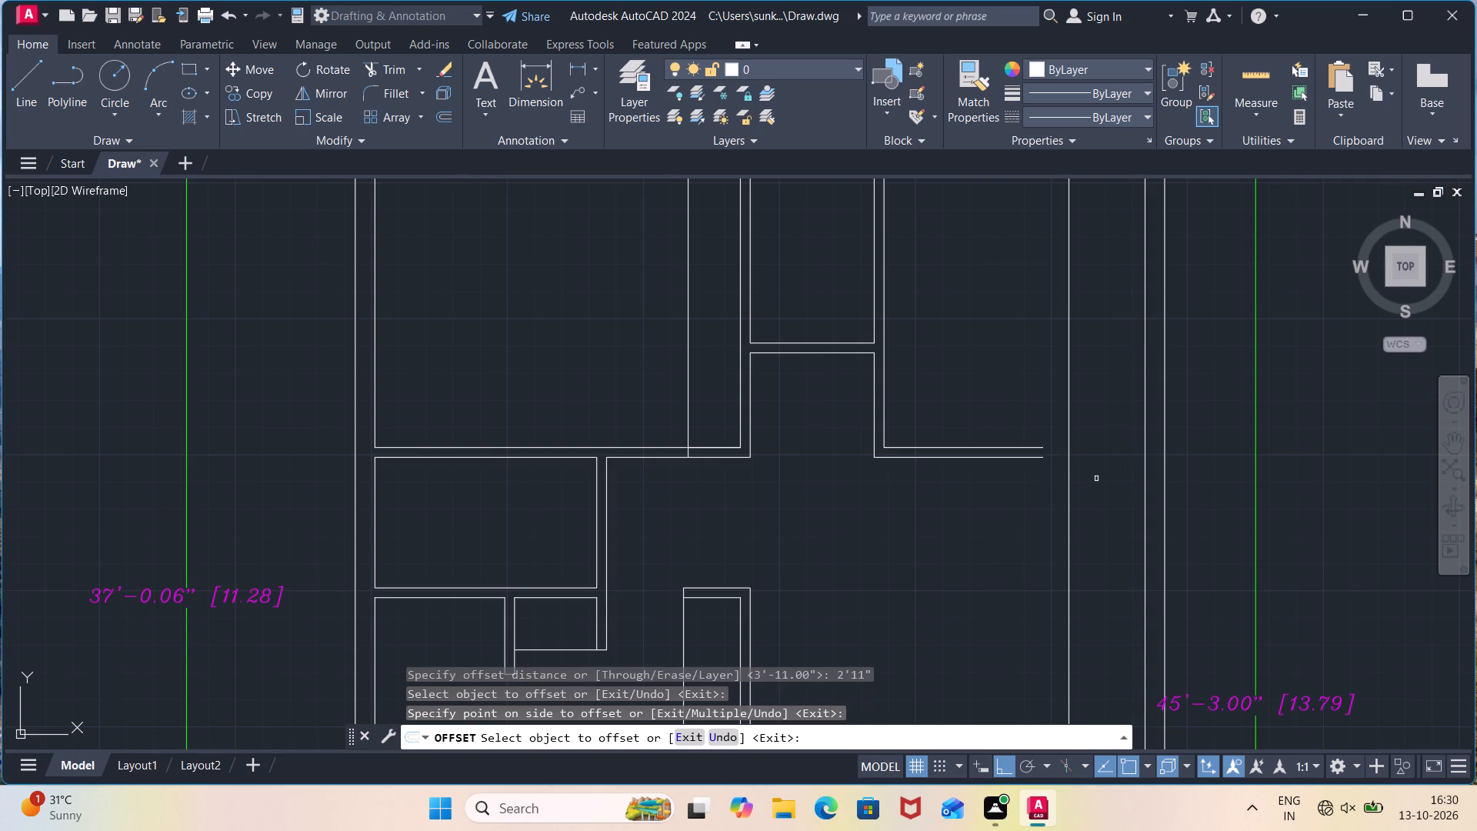
pyautogui.press('Escape')
# Stretch the upper line of the upper-right room's bottom wall east to the new offset line.
pyautogui.click(1009, 447)
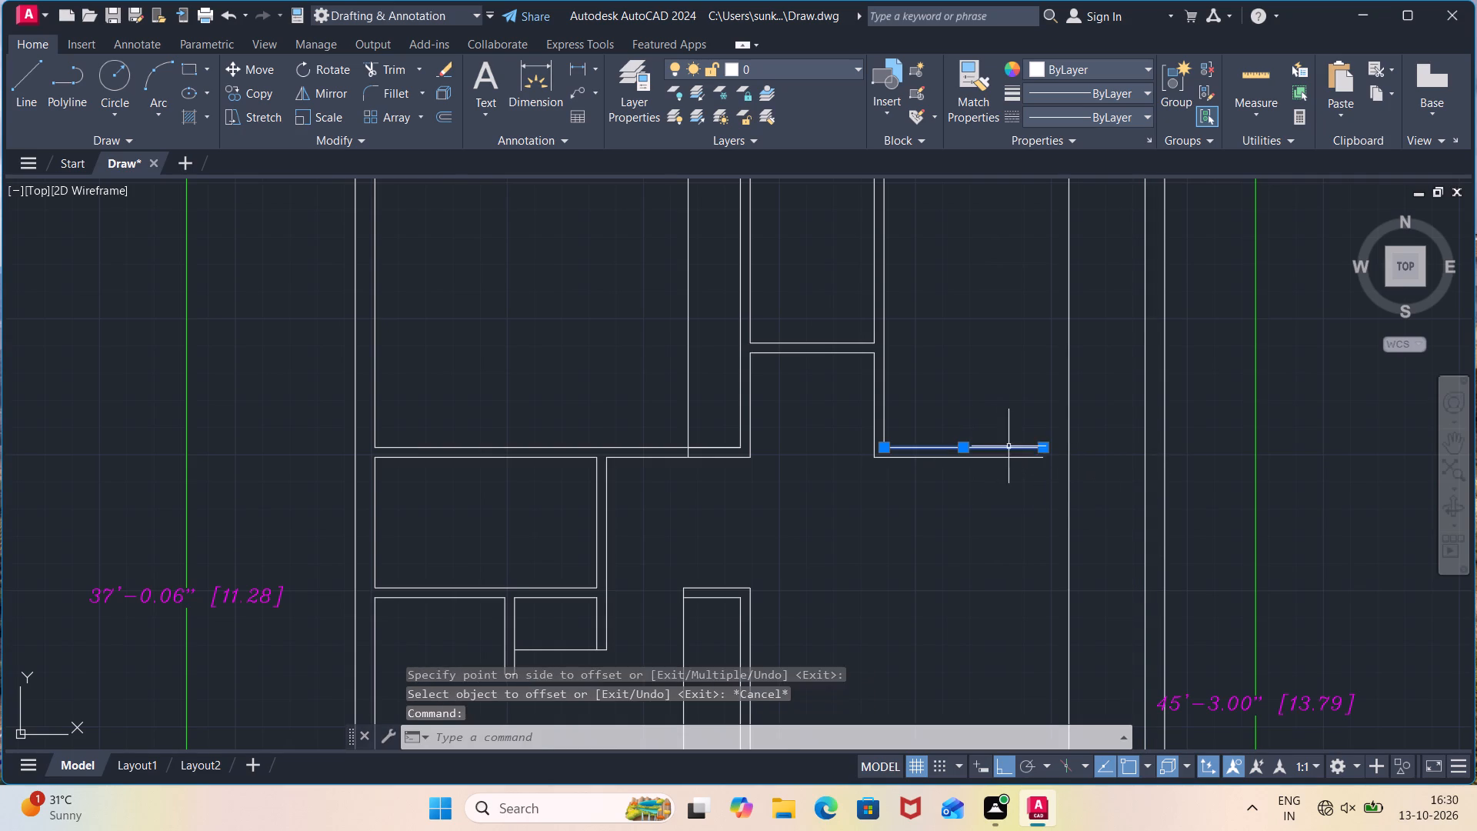
pyautogui.click(1047, 446)
pyautogui.click(1065, 446)
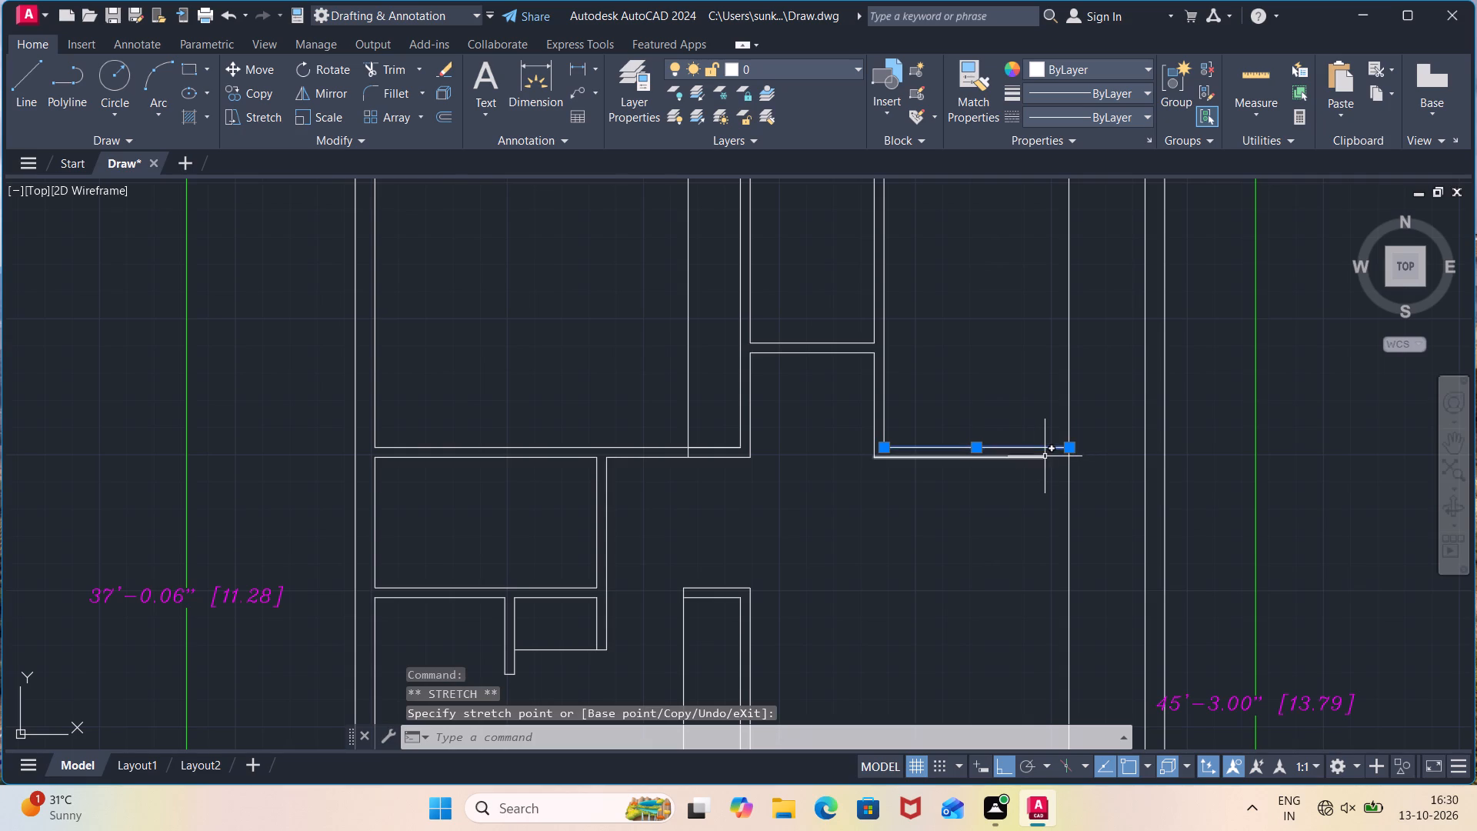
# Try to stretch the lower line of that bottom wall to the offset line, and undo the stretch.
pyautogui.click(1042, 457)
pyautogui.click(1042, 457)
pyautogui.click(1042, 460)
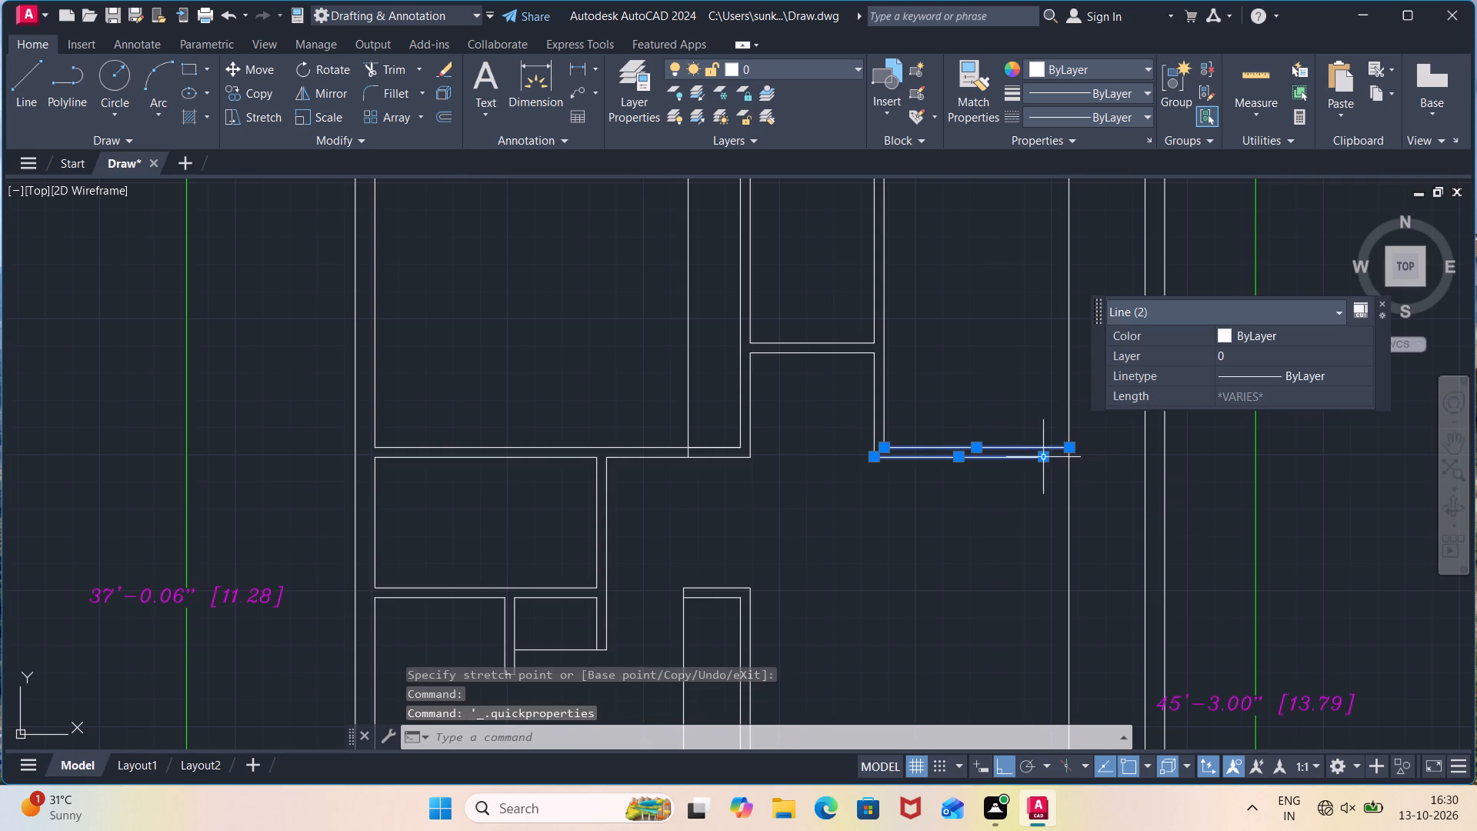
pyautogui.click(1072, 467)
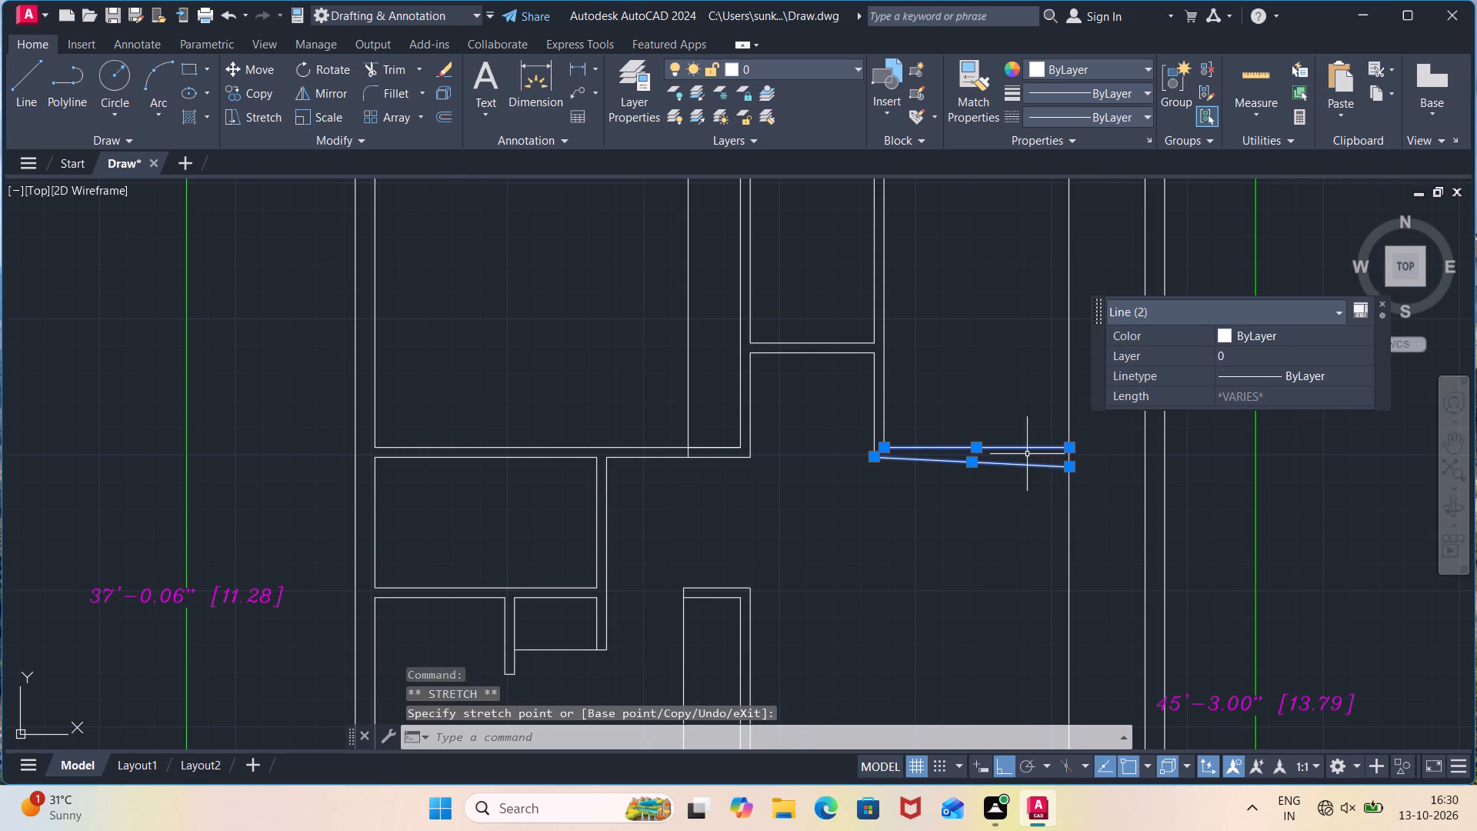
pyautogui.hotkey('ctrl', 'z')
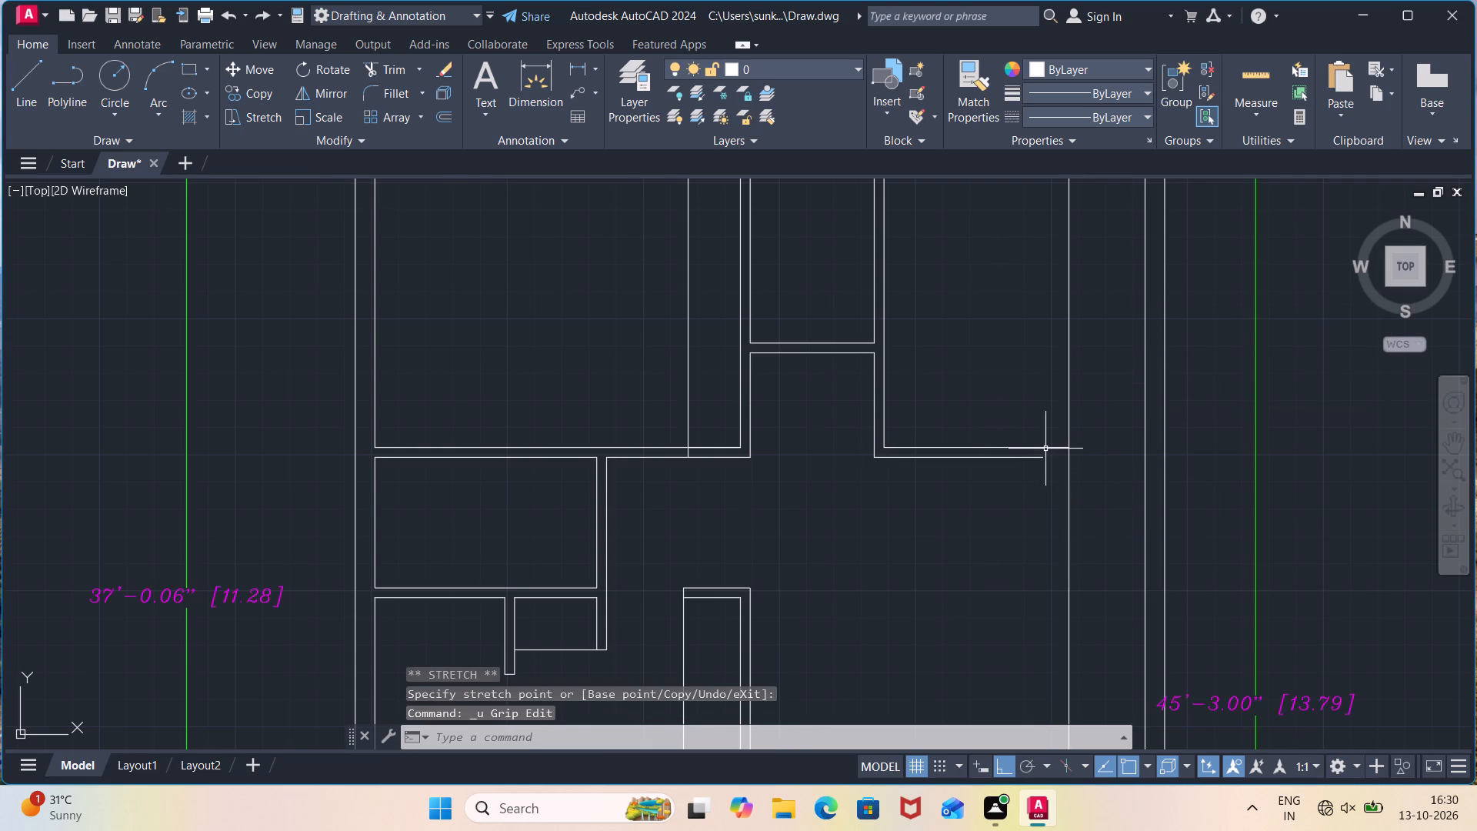
# With Ortho off, stretch the bottom wall's lower line straight east to the offset line, and turn Ortho back on.
pyautogui.press('F8')
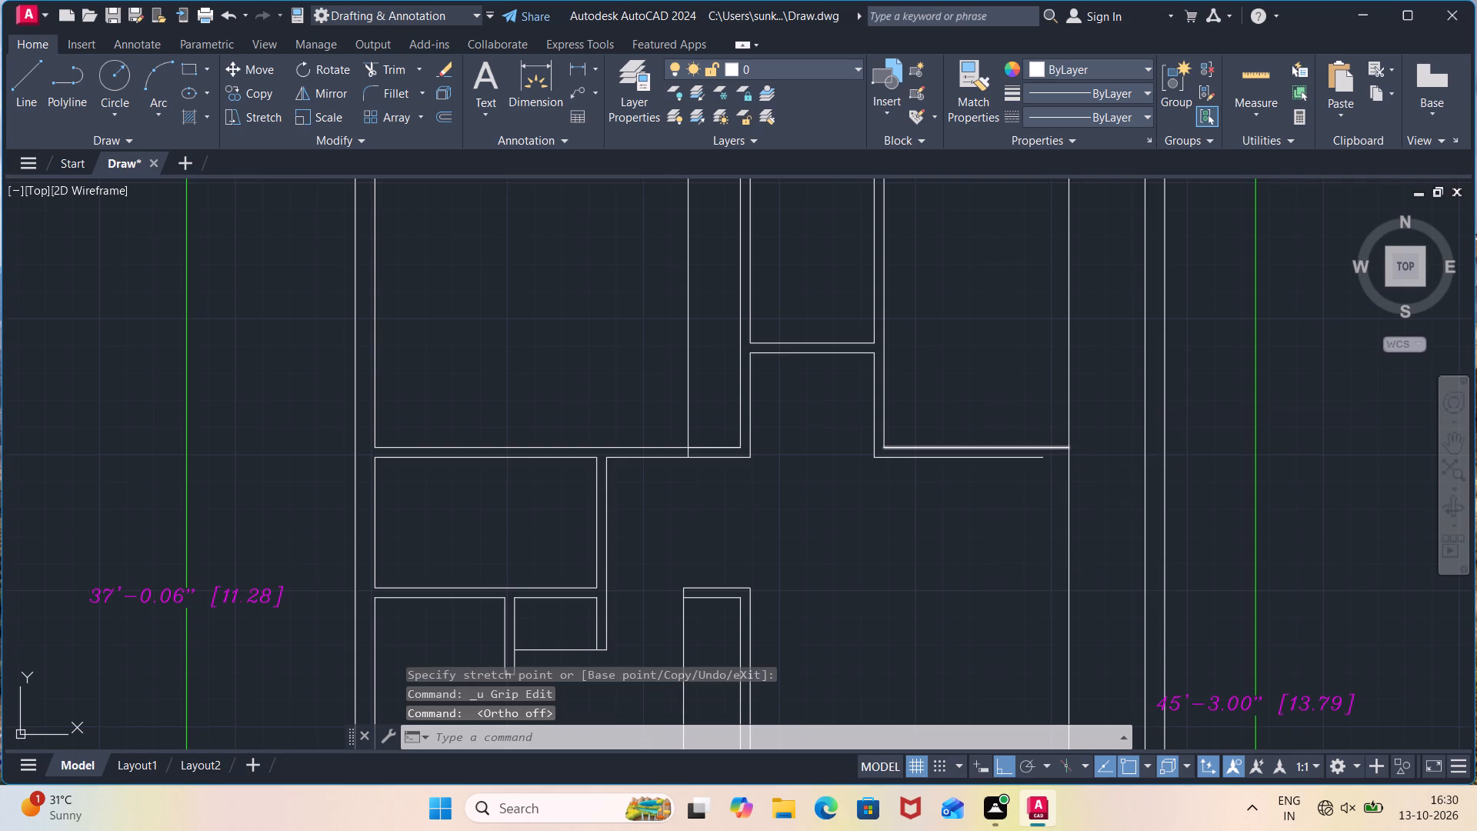
pyautogui.click(1042, 456)
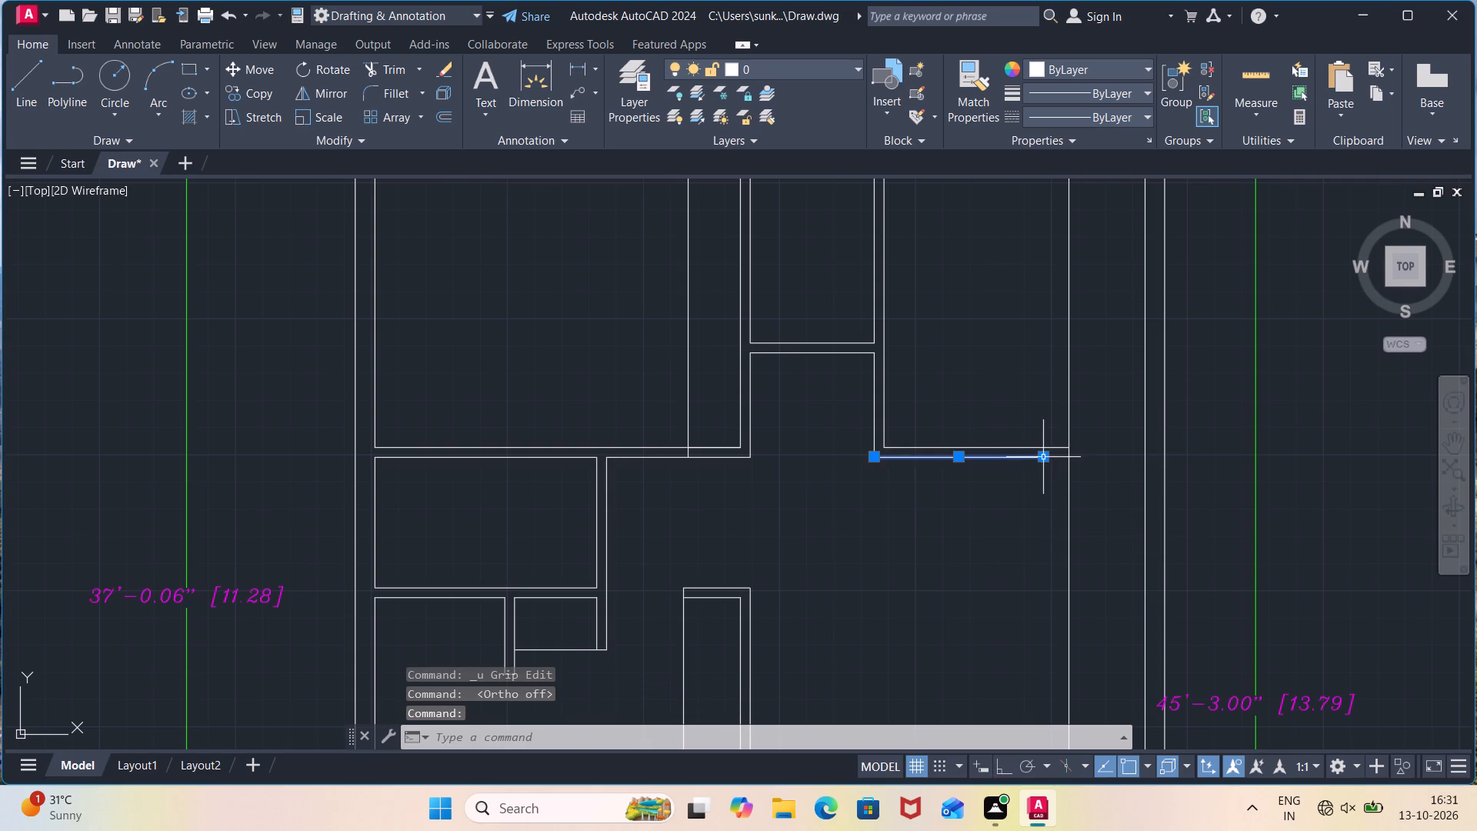
pyautogui.click(1046, 460)
pyautogui.click(1065, 456)
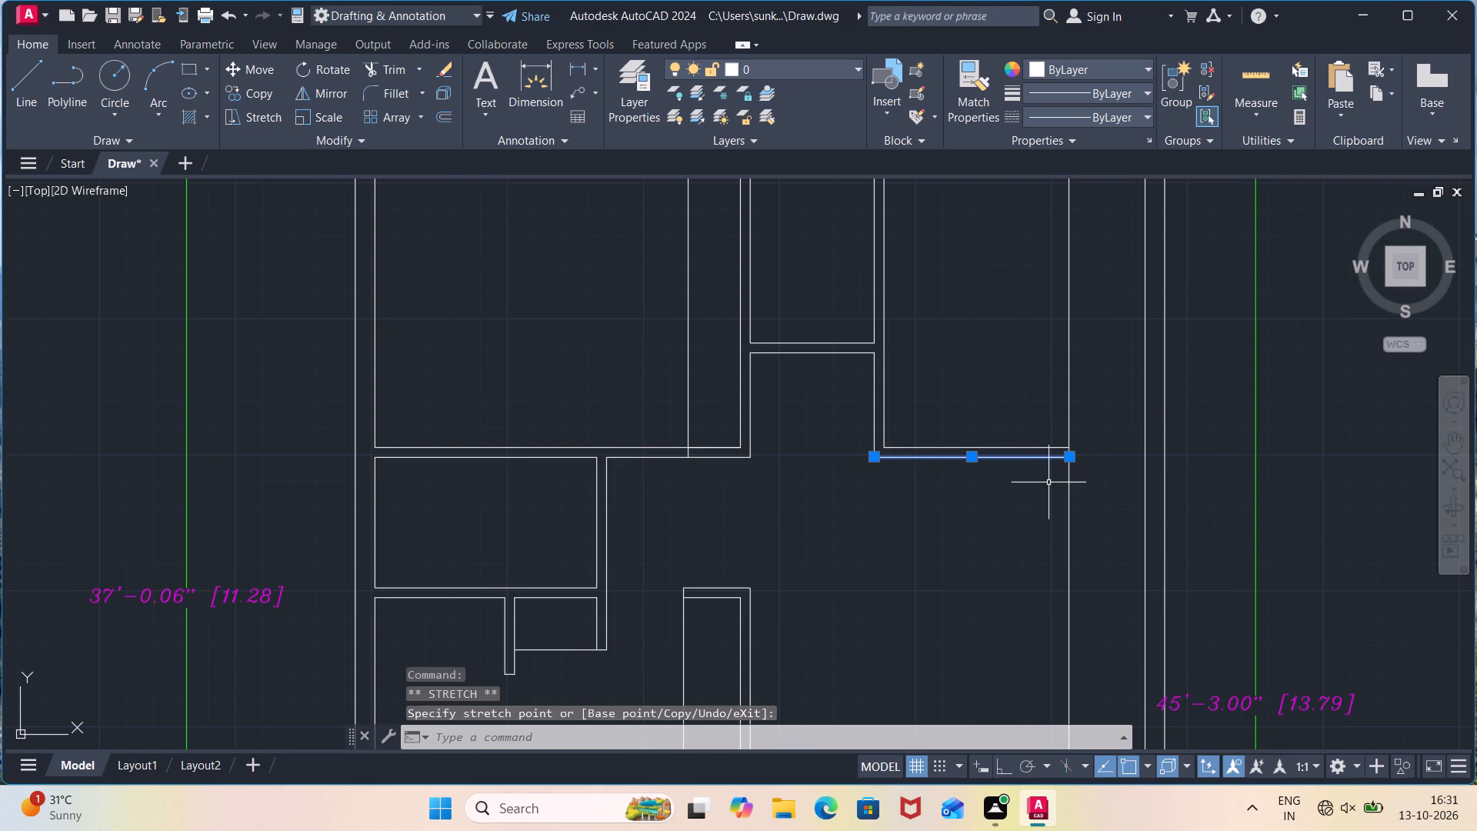
pyautogui.press('Escape')
pyautogui.press('F8')
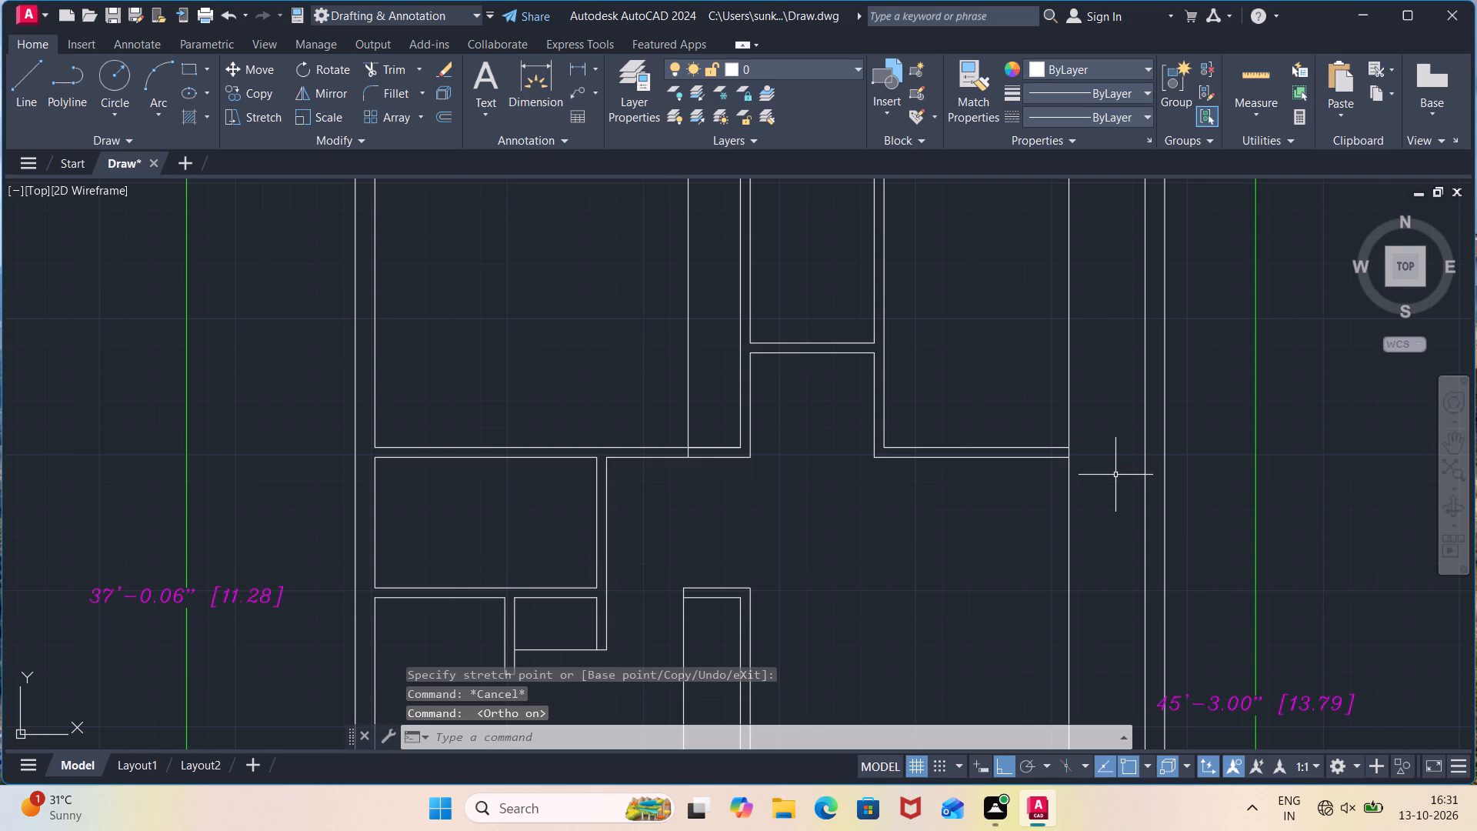
# Trim the offset line above and below the upper-right room's bottom wall, leaving only the piece across the wall's thickness.
pyautogui.write('tr')
pyautogui.press('Return')
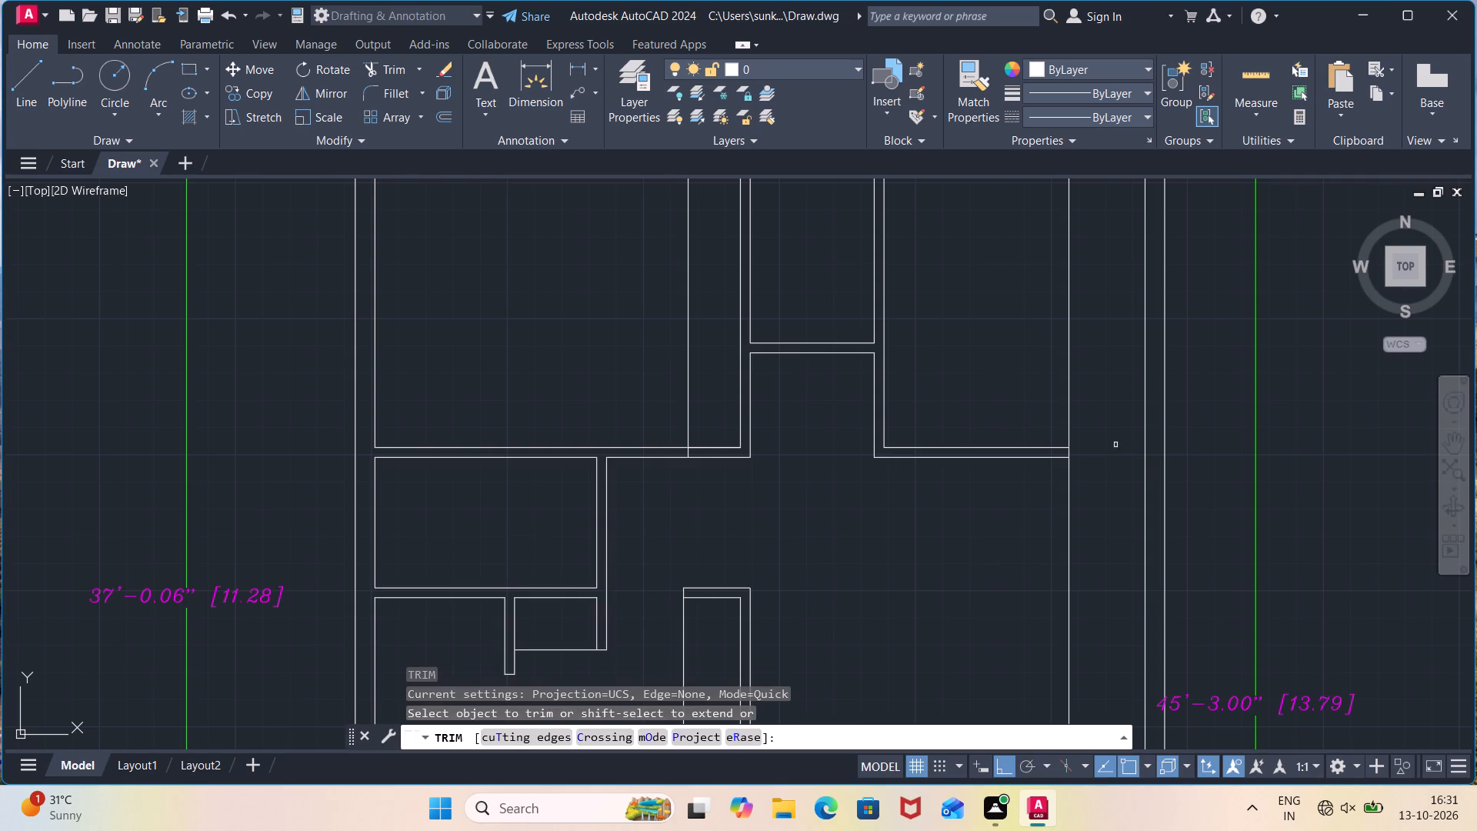
pyautogui.moveTo(1106, 415); pyautogui.dragTo(1096, 409)
pyautogui.click(1025, 421)
pyautogui.click(1108, 510)
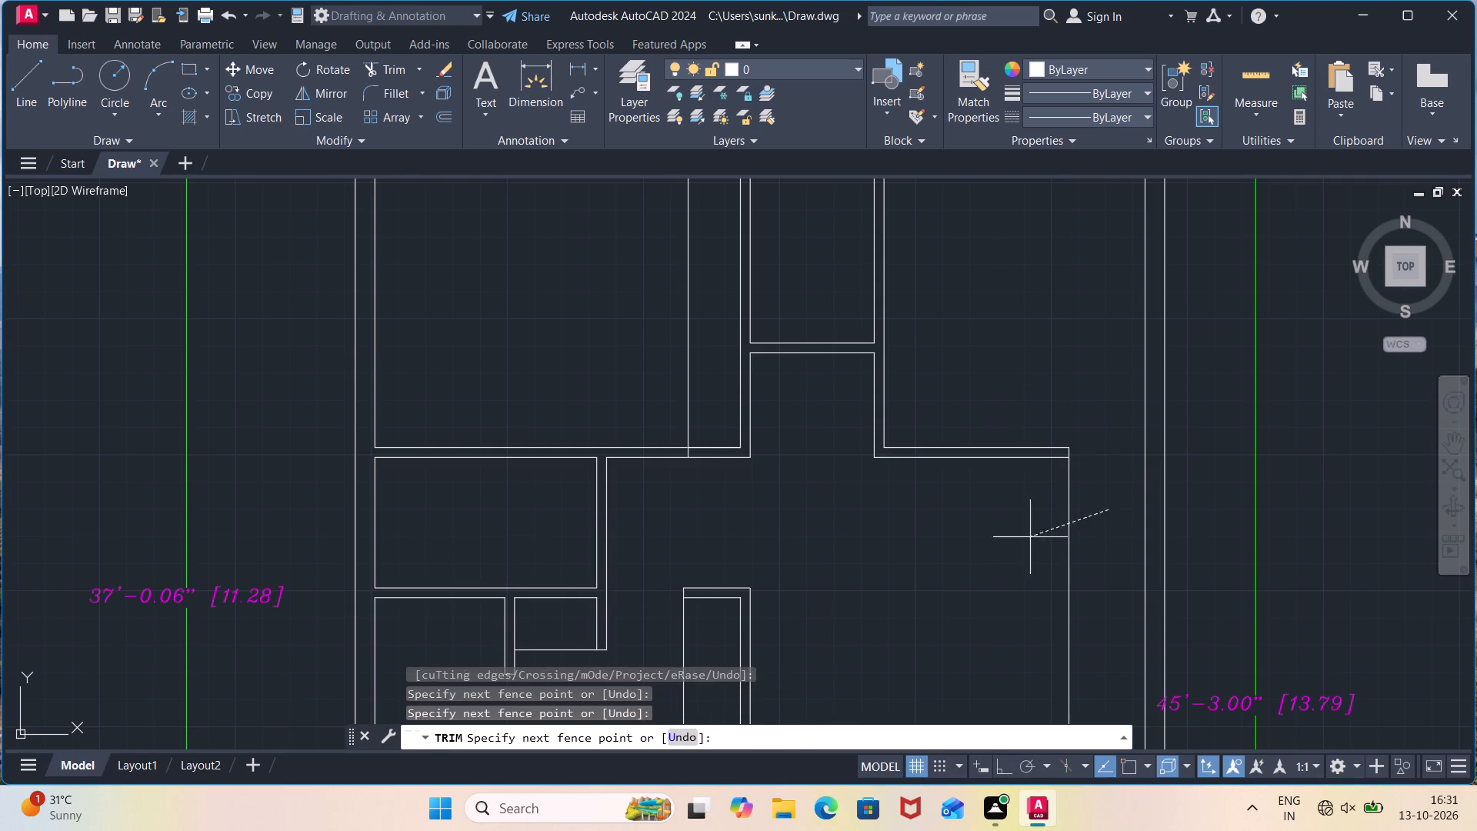
pyautogui.click(1009, 550)
pyautogui.scroll(-2, 1008, 614)
pyautogui.scroll(3, 846, 569)
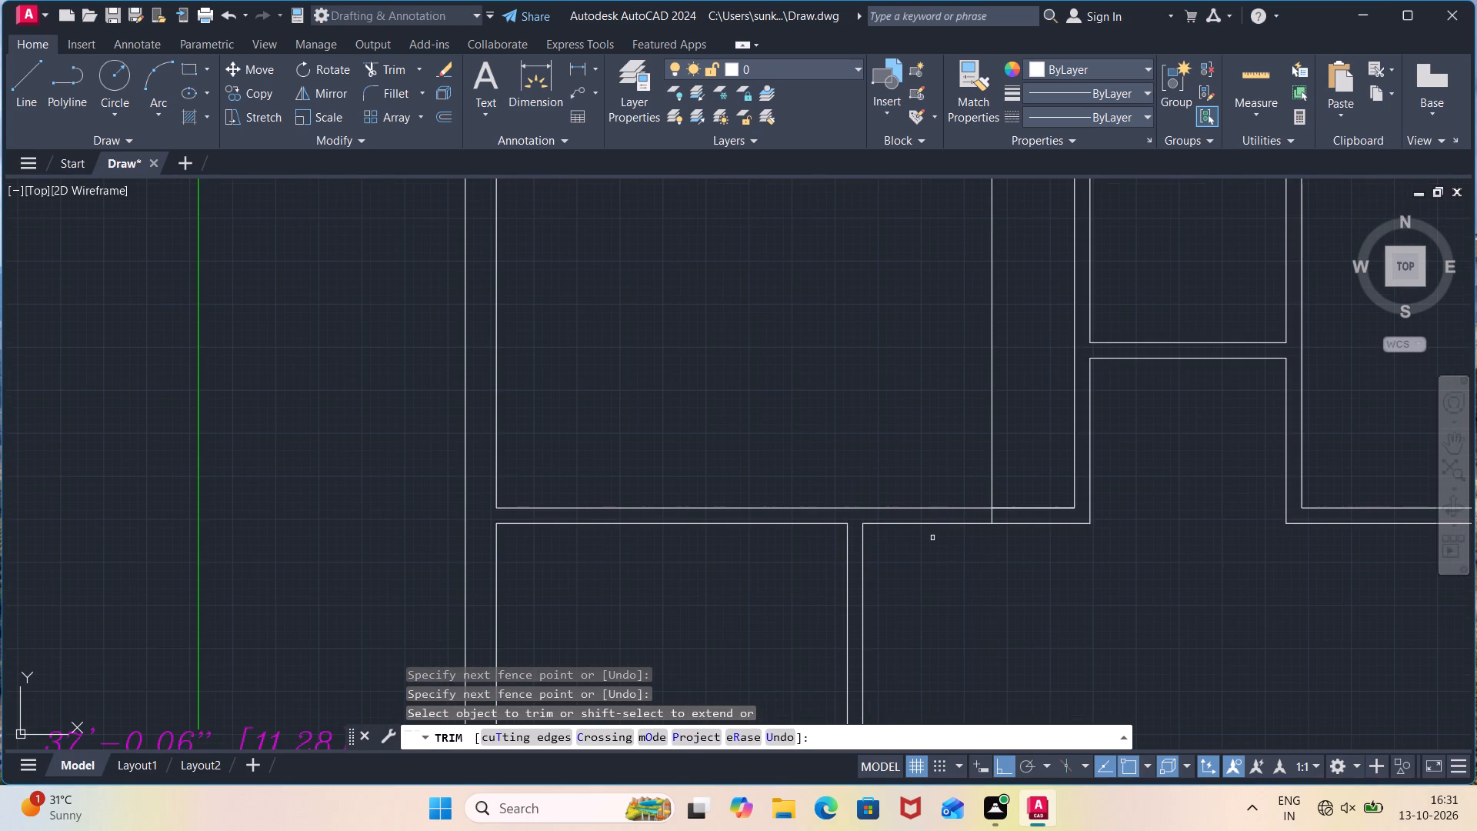
pyautogui.press('Escape')
# Offset the vertical line near the upper-left room's east side 2'11" to the west.
pyautogui.write('off')
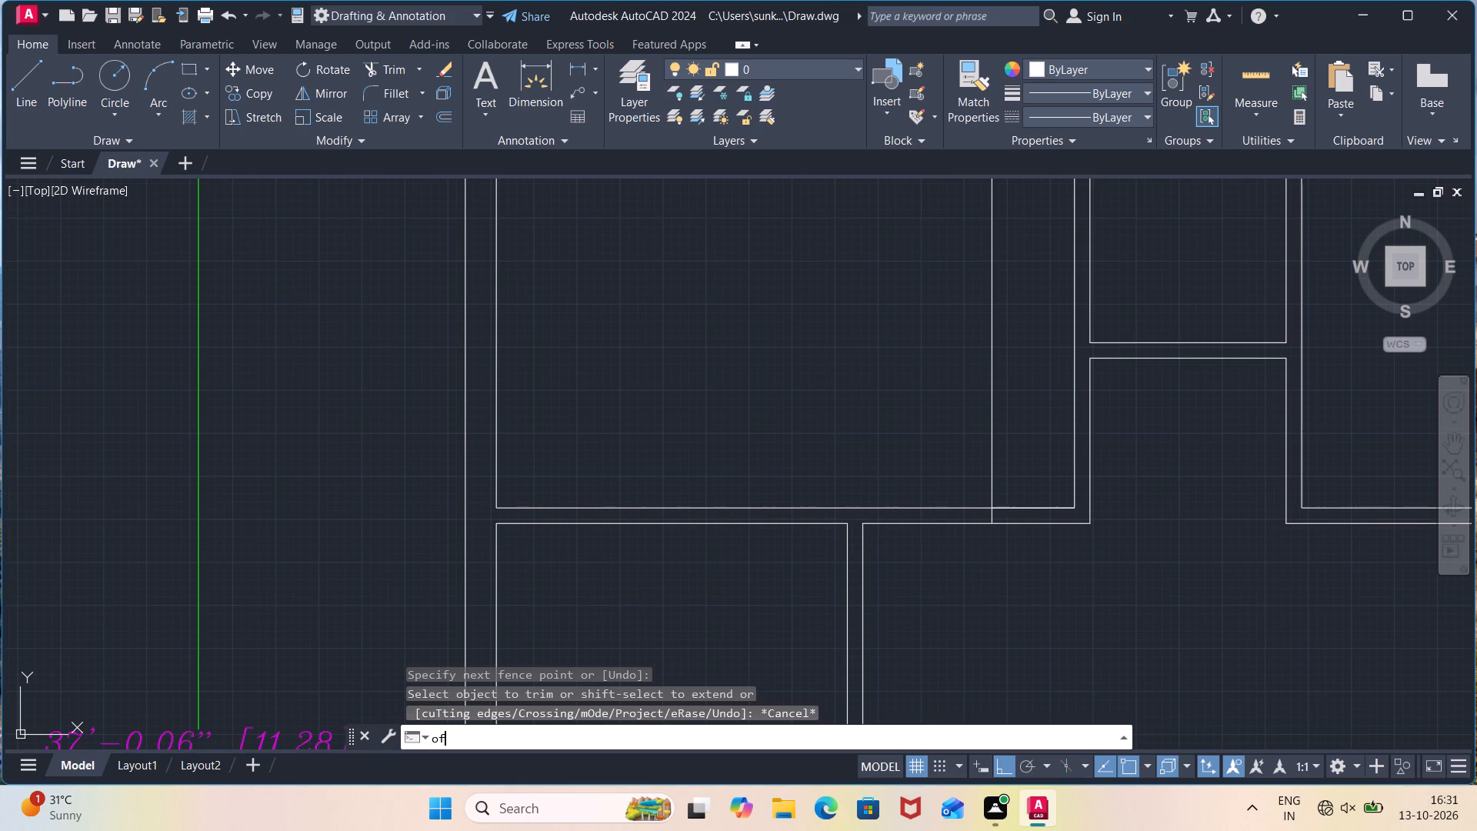
pyautogui.press('Return')
pyautogui.press('2')
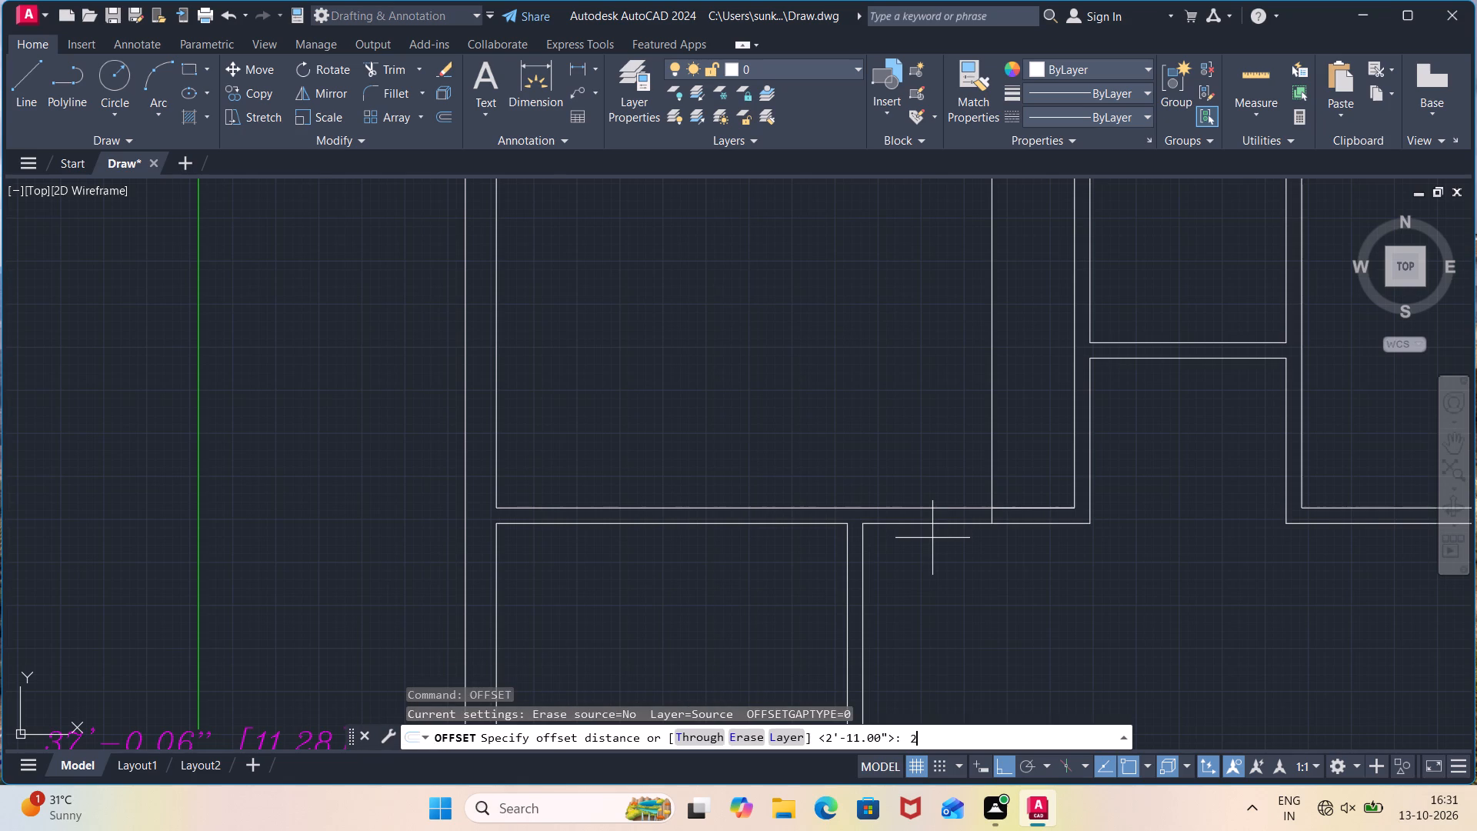
pyautogui.write('\'11"')
pyautogui.press('Return')
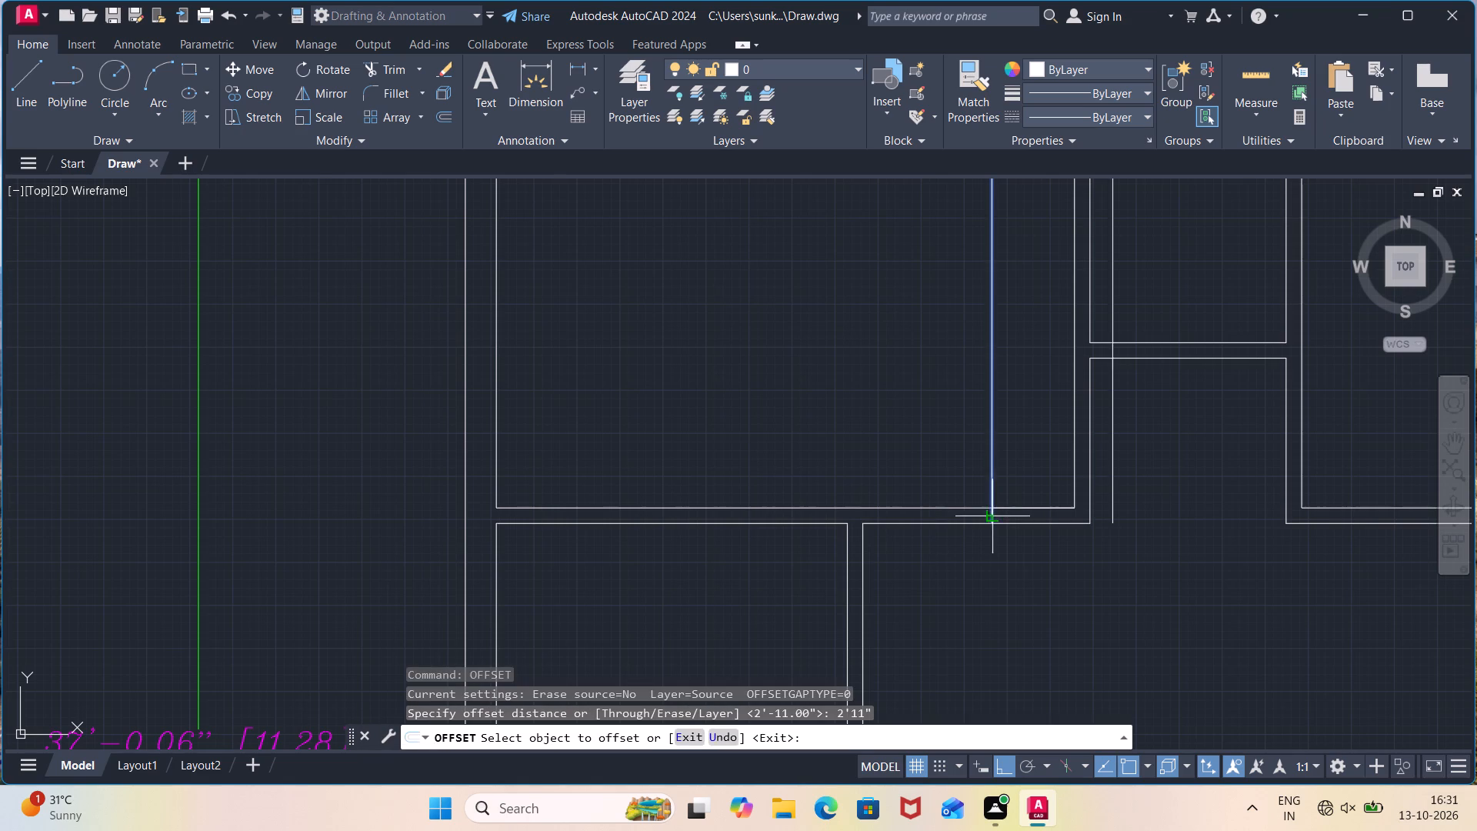
pyautogui.click(992, 516)
pyautogui.click(942, 516)
pyautogui.press('Escape')
# Trim the new offset line above the upper-left room's bottom wall, leaving only the piece across the wall's thickness.
pyautogui.write('tr')
pyautogui.press('Return')
pyautogui.click(928, 390)
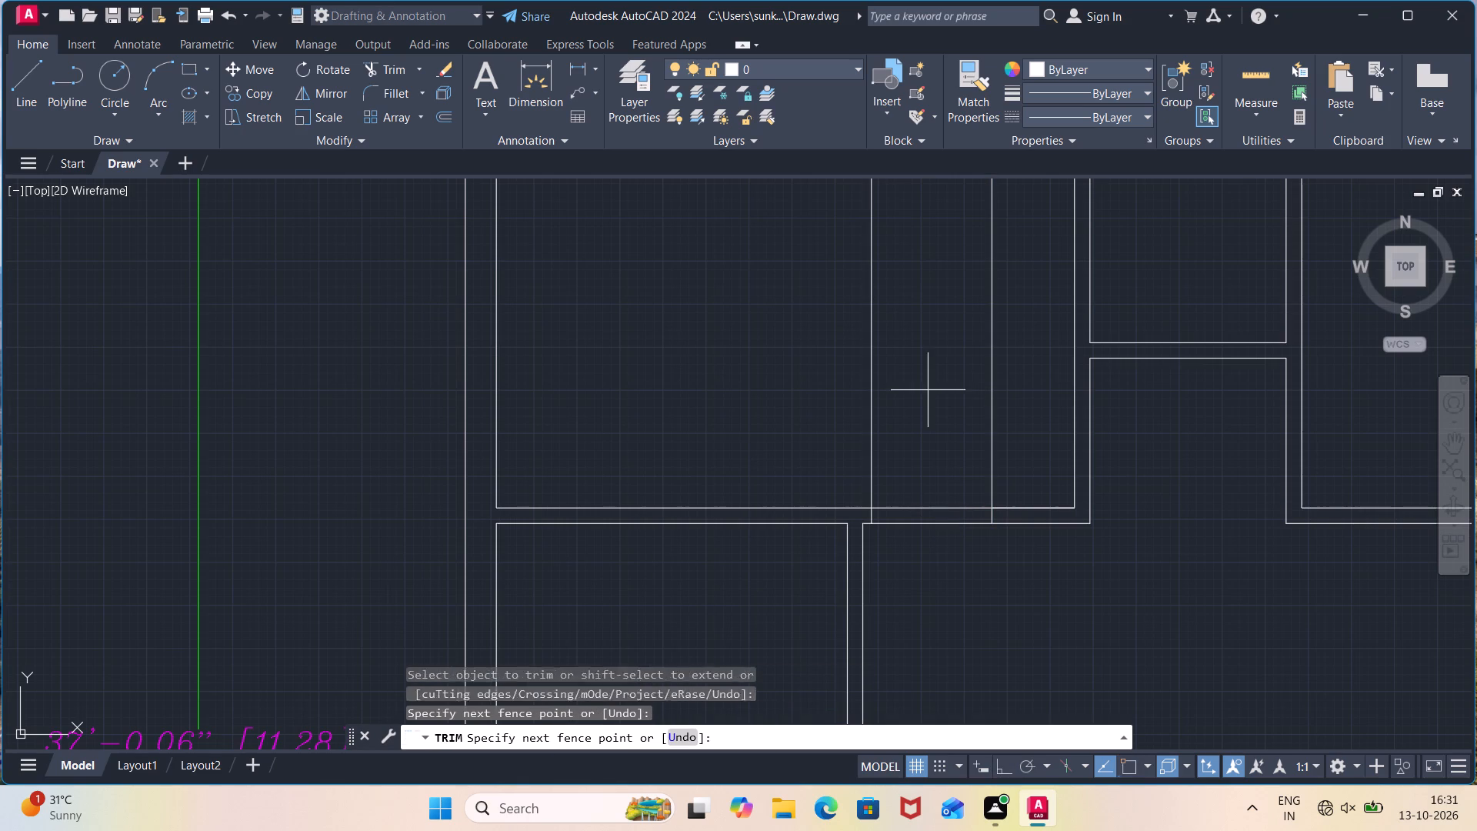
pyautogui.click(735, 424)
# Trim both lines of the upper-left room's bottom wall between the two vertical lines to open the doorway.
pyautogui.scroll(-2, 863, 314)
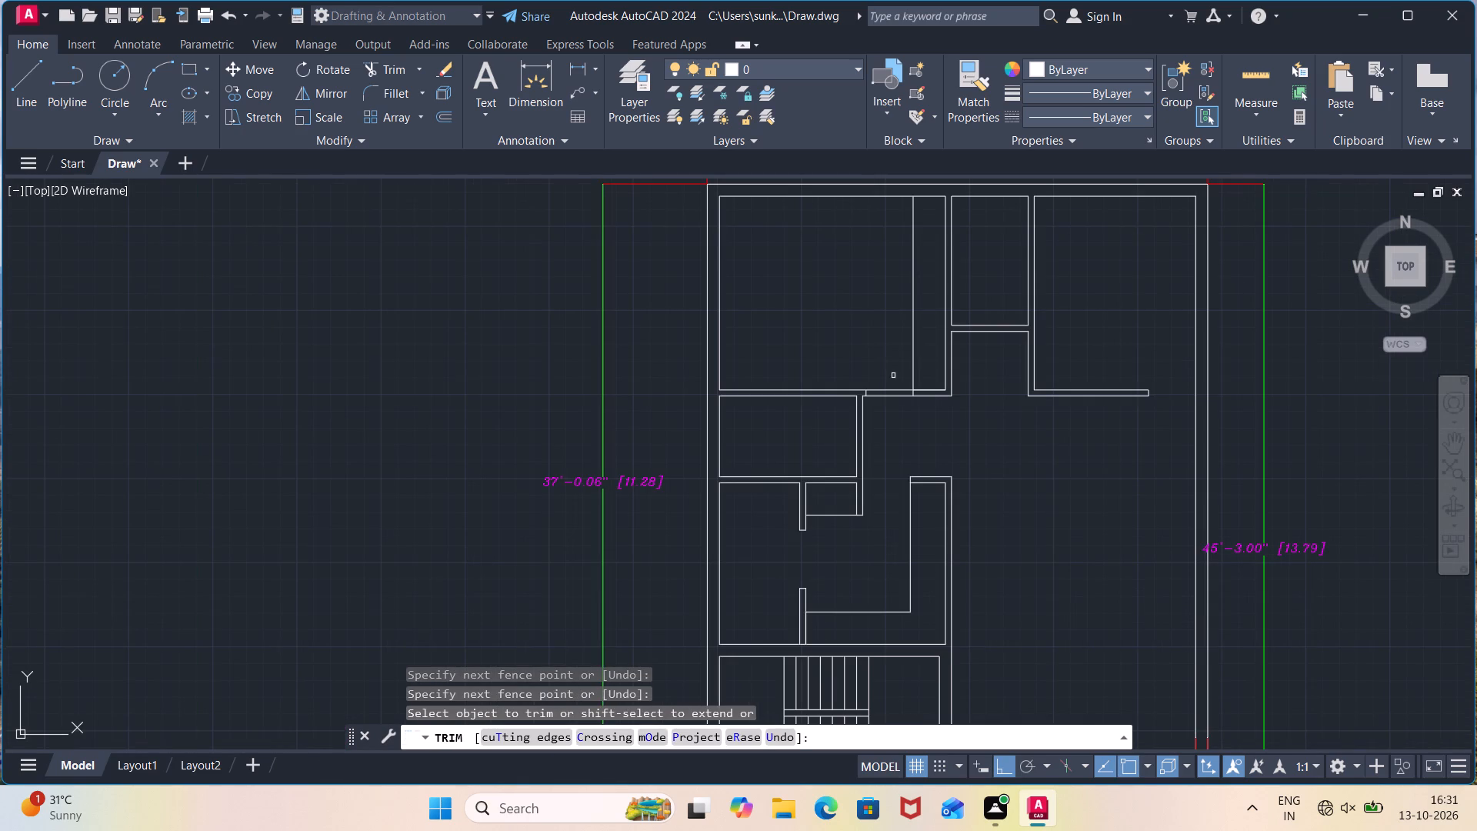
pyautogui.scroll(2, 895, 379)
pyautogui.click(895, 379)
pyautogui.click(898, 489)
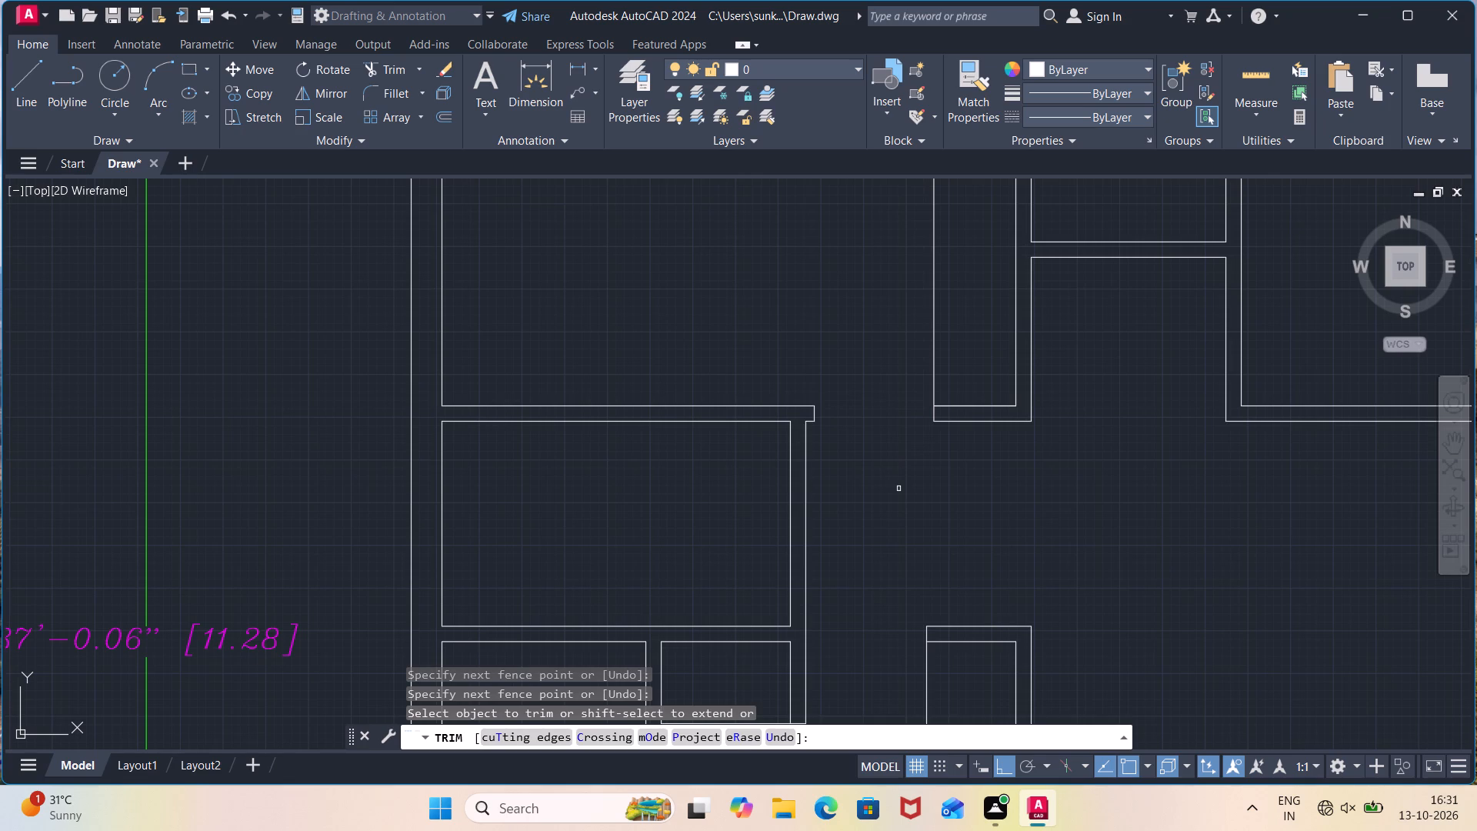
pyautogui.click(870, 409)
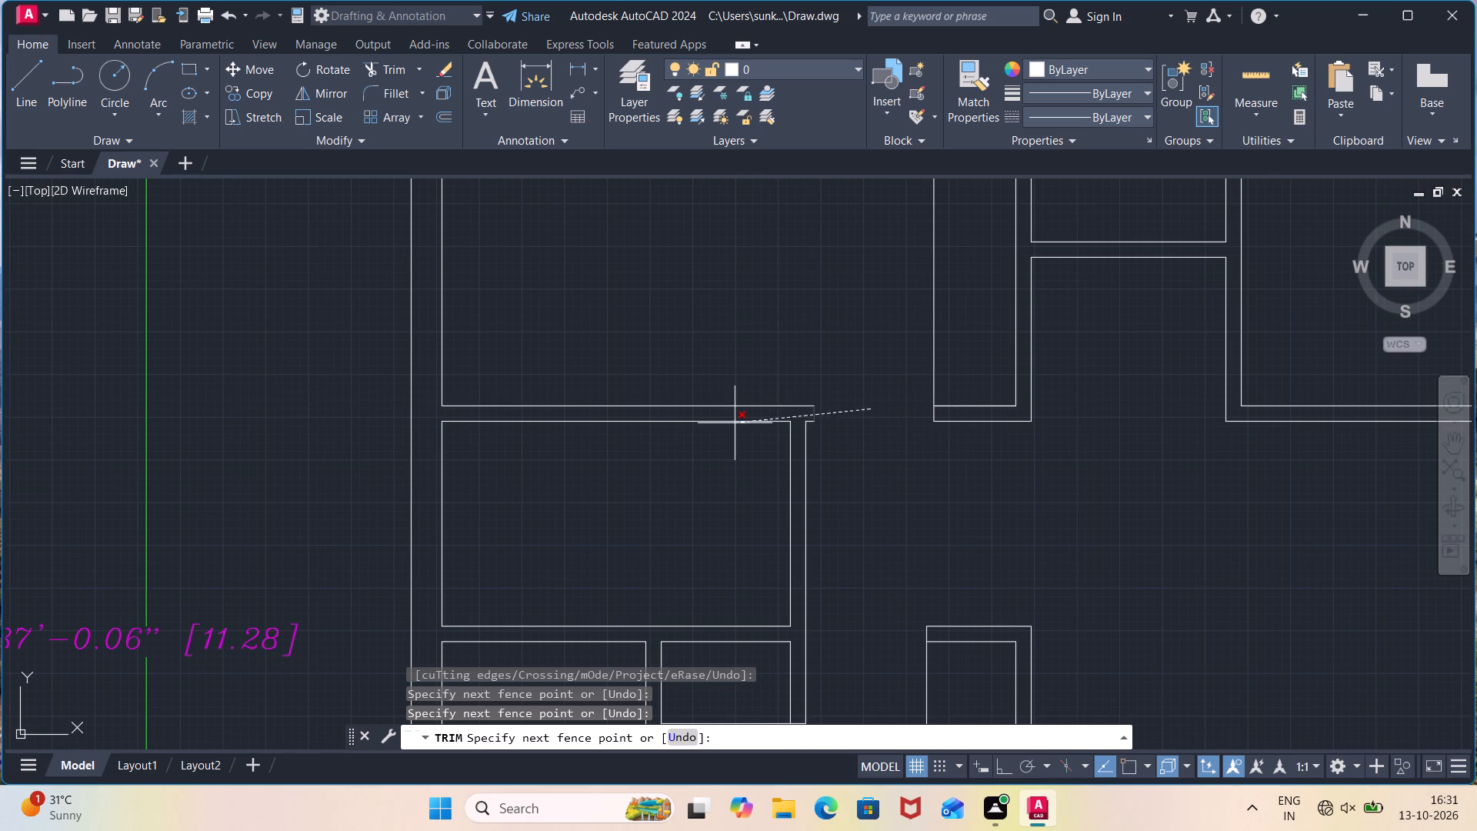
pyautogui.press('Escape')
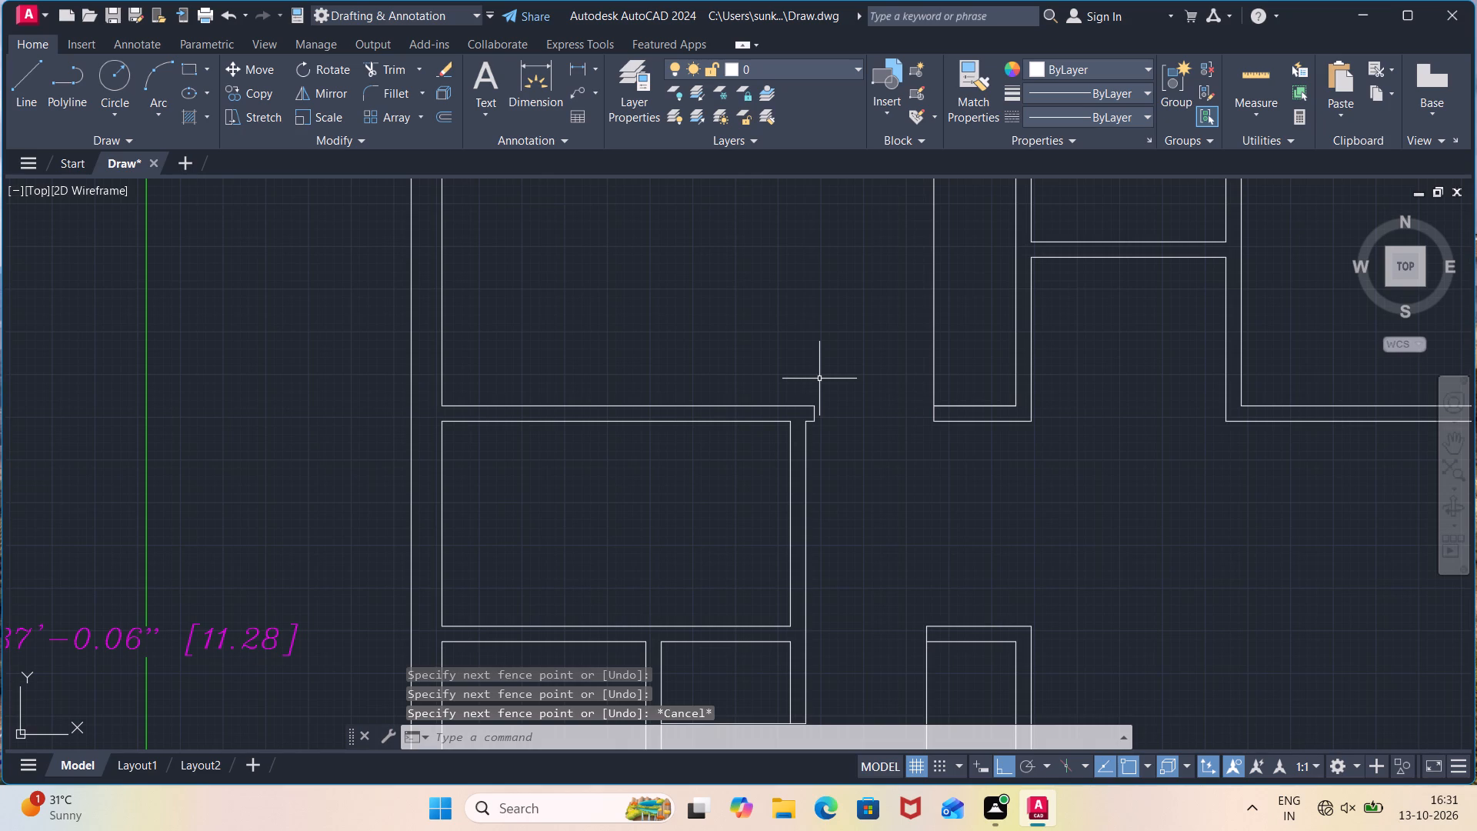
# Draw a short line across the thickness of the upper-left room's bottom wall, a little west of its east end.
pyautogui.press('l')
pyautogui.press('Return')
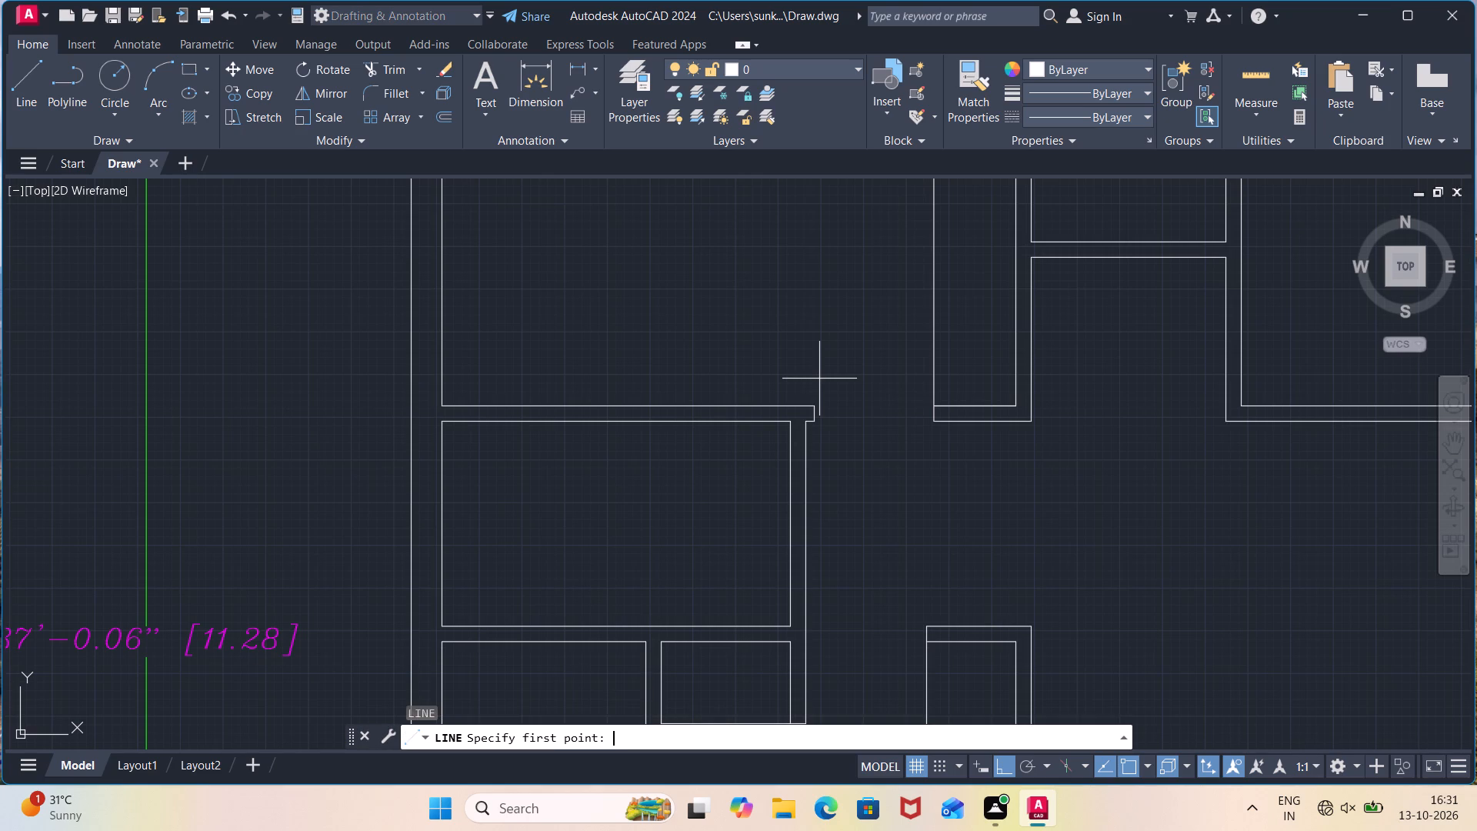
pyautogui.click(713, 407)
pyautogui.click(715, 419)
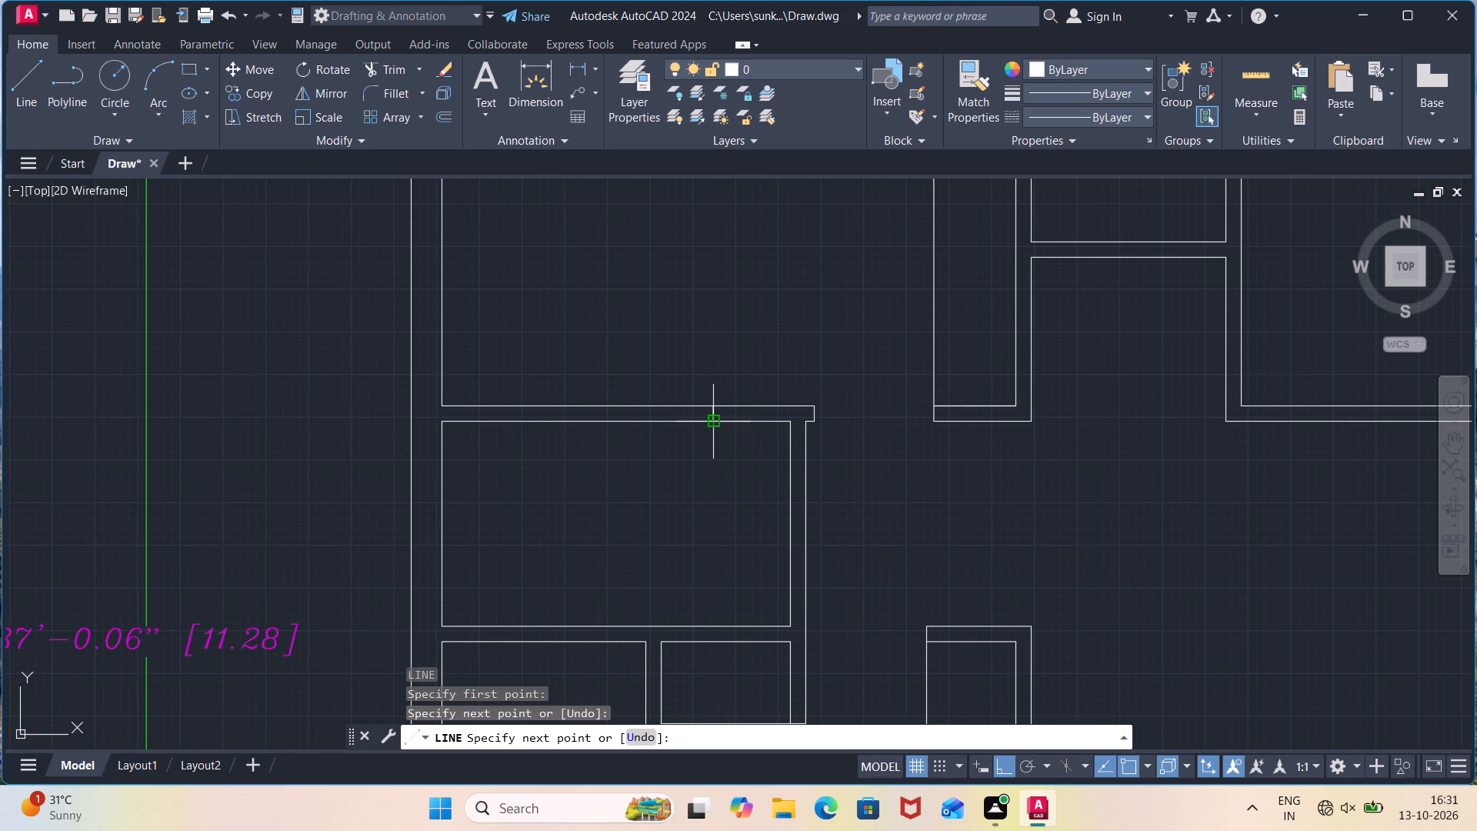
pyautogui.press('Escape')
# Offset the short line across the upper-left room's bottom wall 2'11" to the west.
pyautogui.scroll(2, 704, 406)
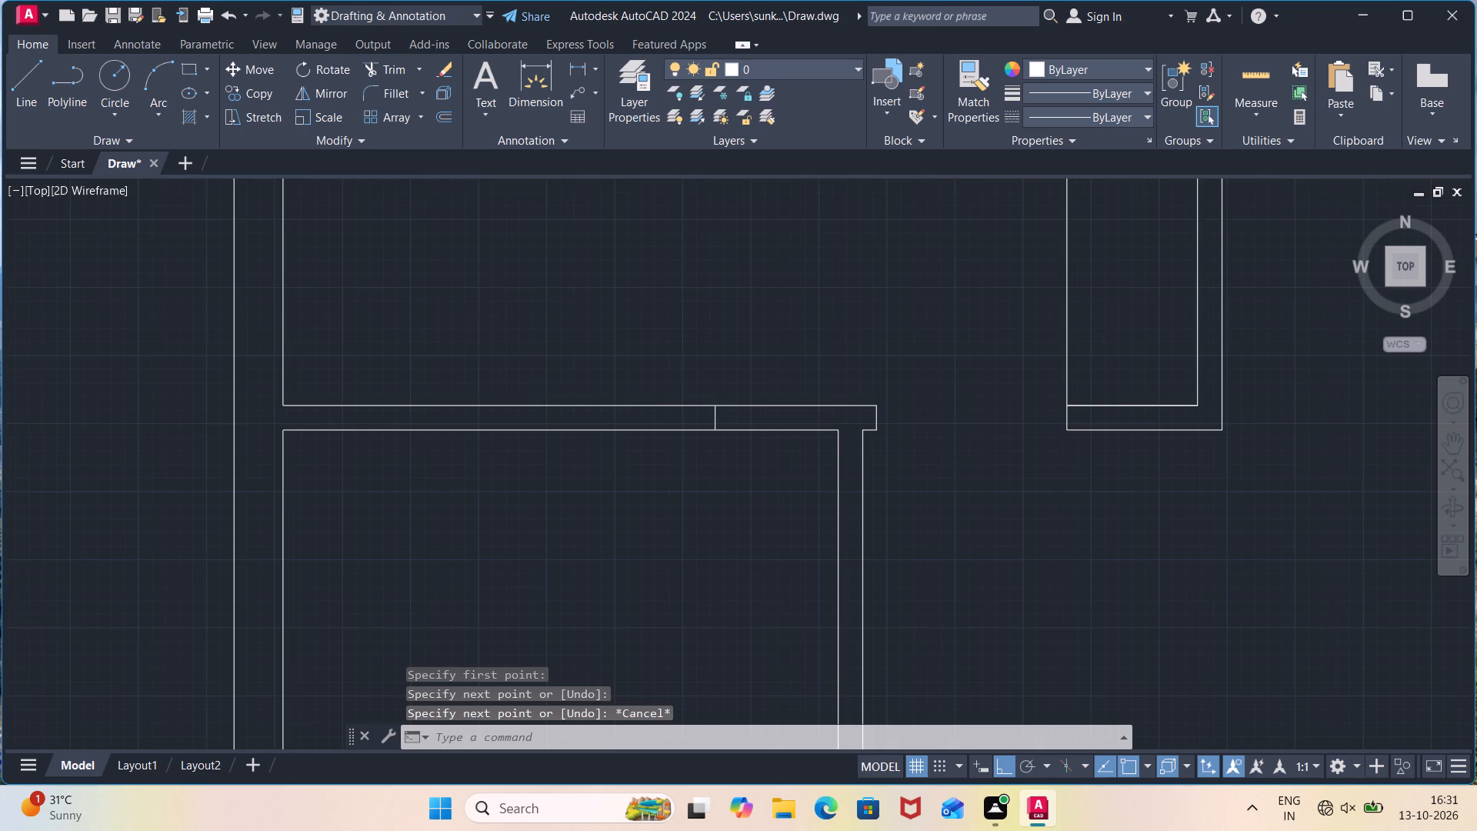
pyautogui.press('2')
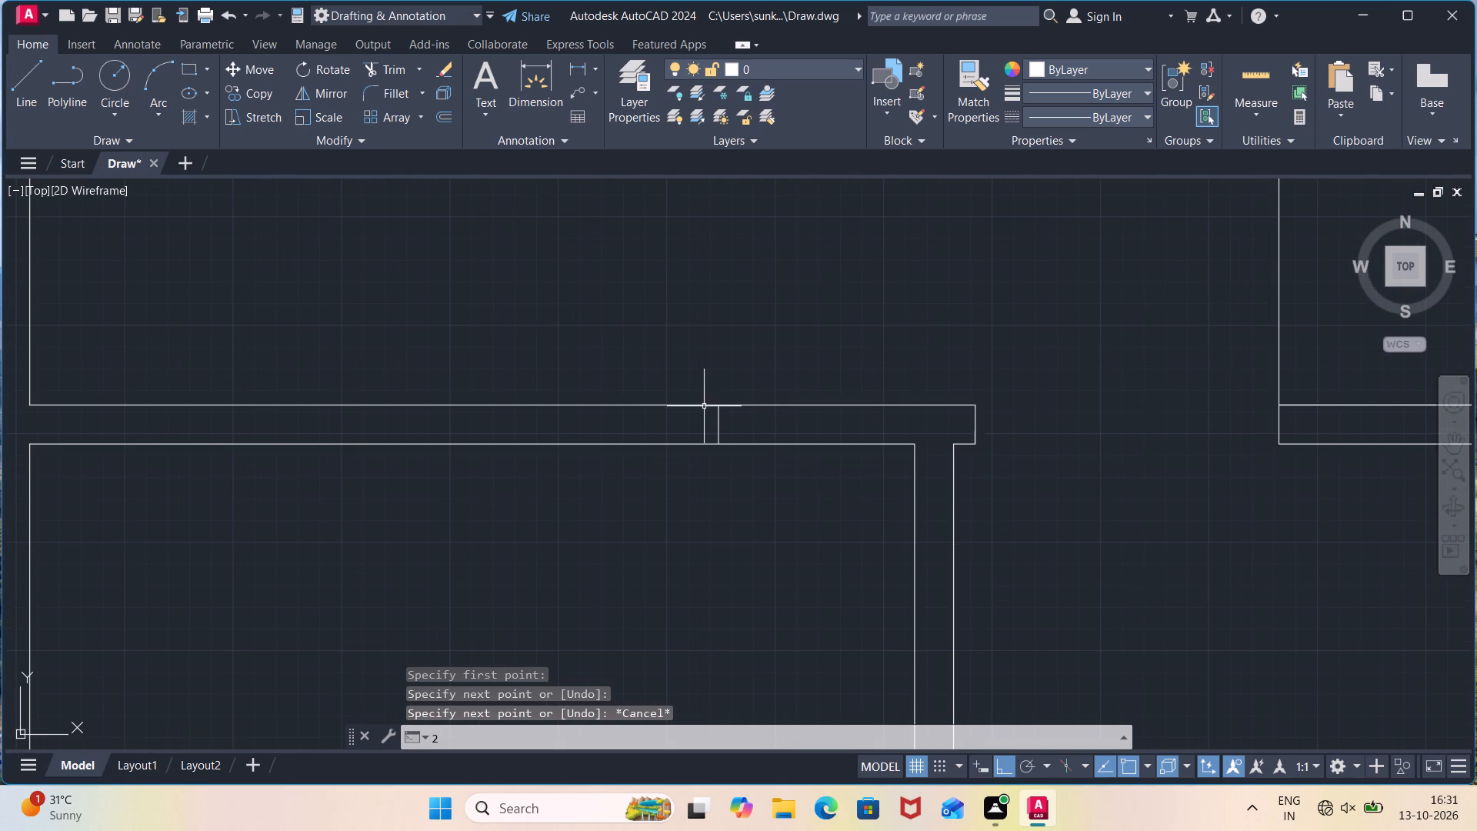
pyautogui.press('BackSpace')
pyautogui.press('o')
pyautogui.press('Return')
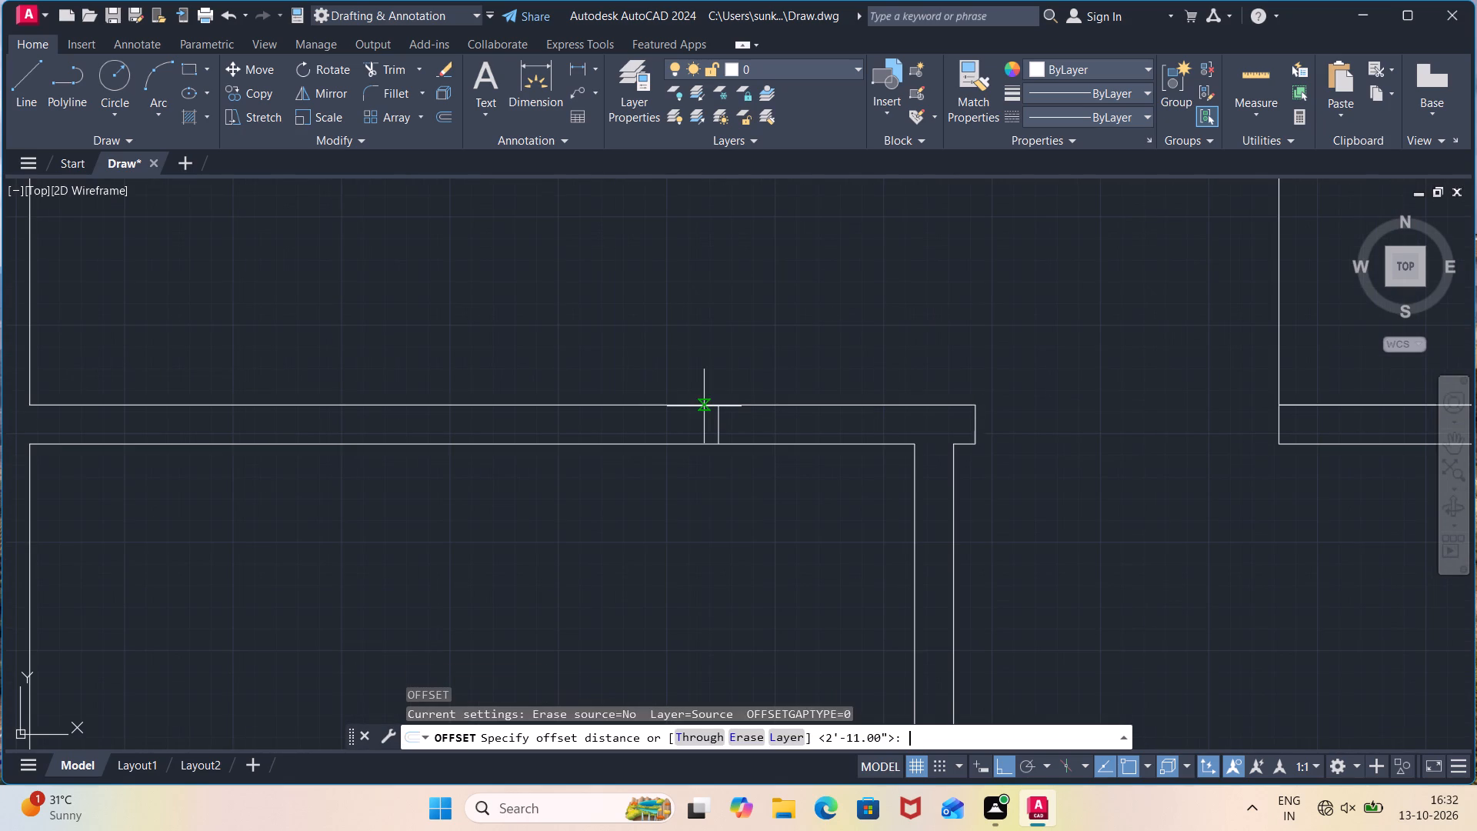
pyautogui.press('Return')
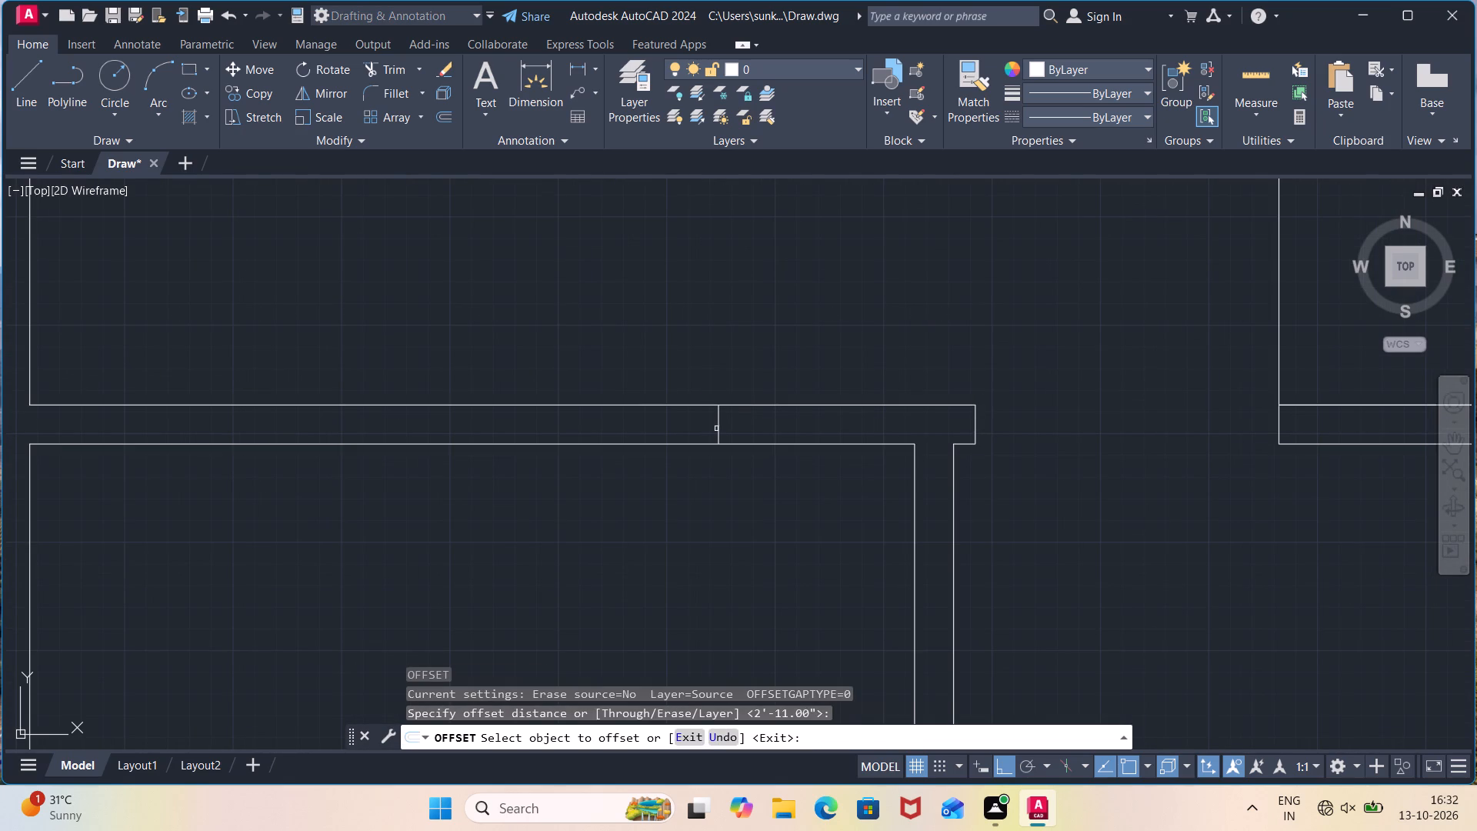
pyautogui.click(718, 430)
pyautogui.click(652, 429)
pyautogui.scroll(-3, 652, 429)
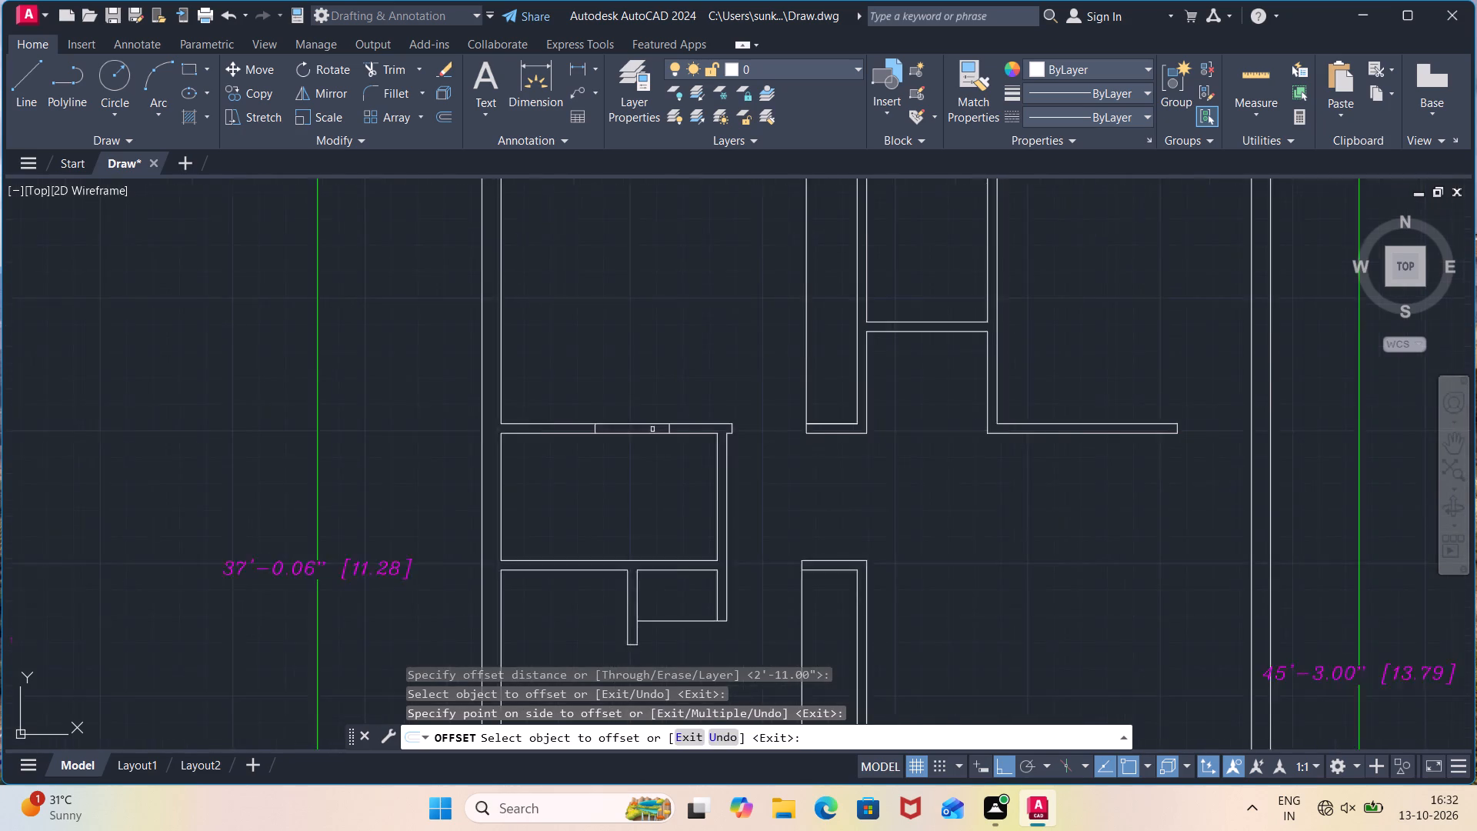
pyautogui.scroll(-1, 652, 429)
pyautogui.press('Escape')
# Trim both lines of the upper-left room's bottom wall between the two short lines to open a doorway to the room below.
pyautogui.write('tr')
pyautogui.press('Return')
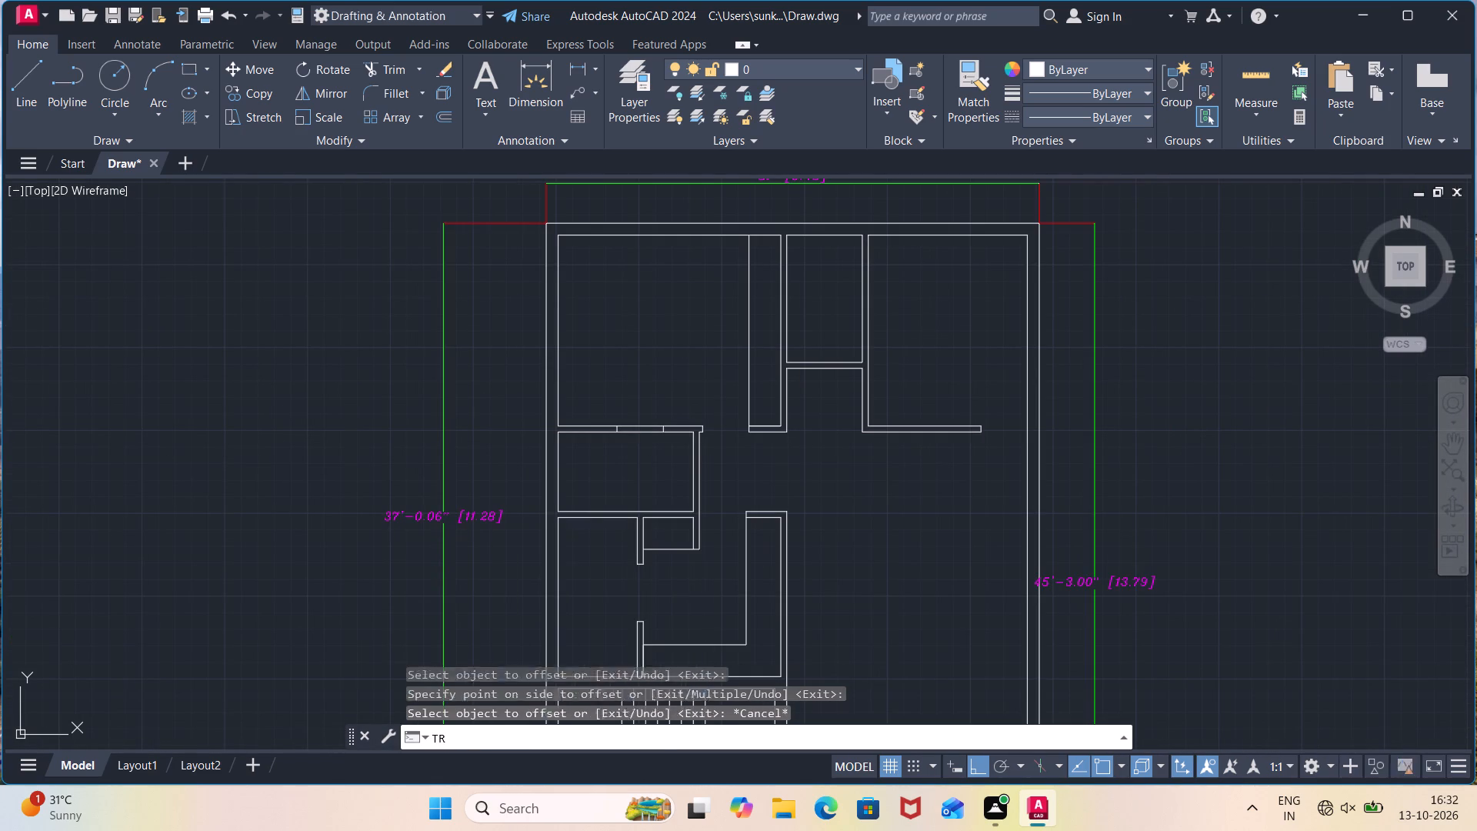
pyautogui.click(641, 443)
pyautogui.click(639, 389)
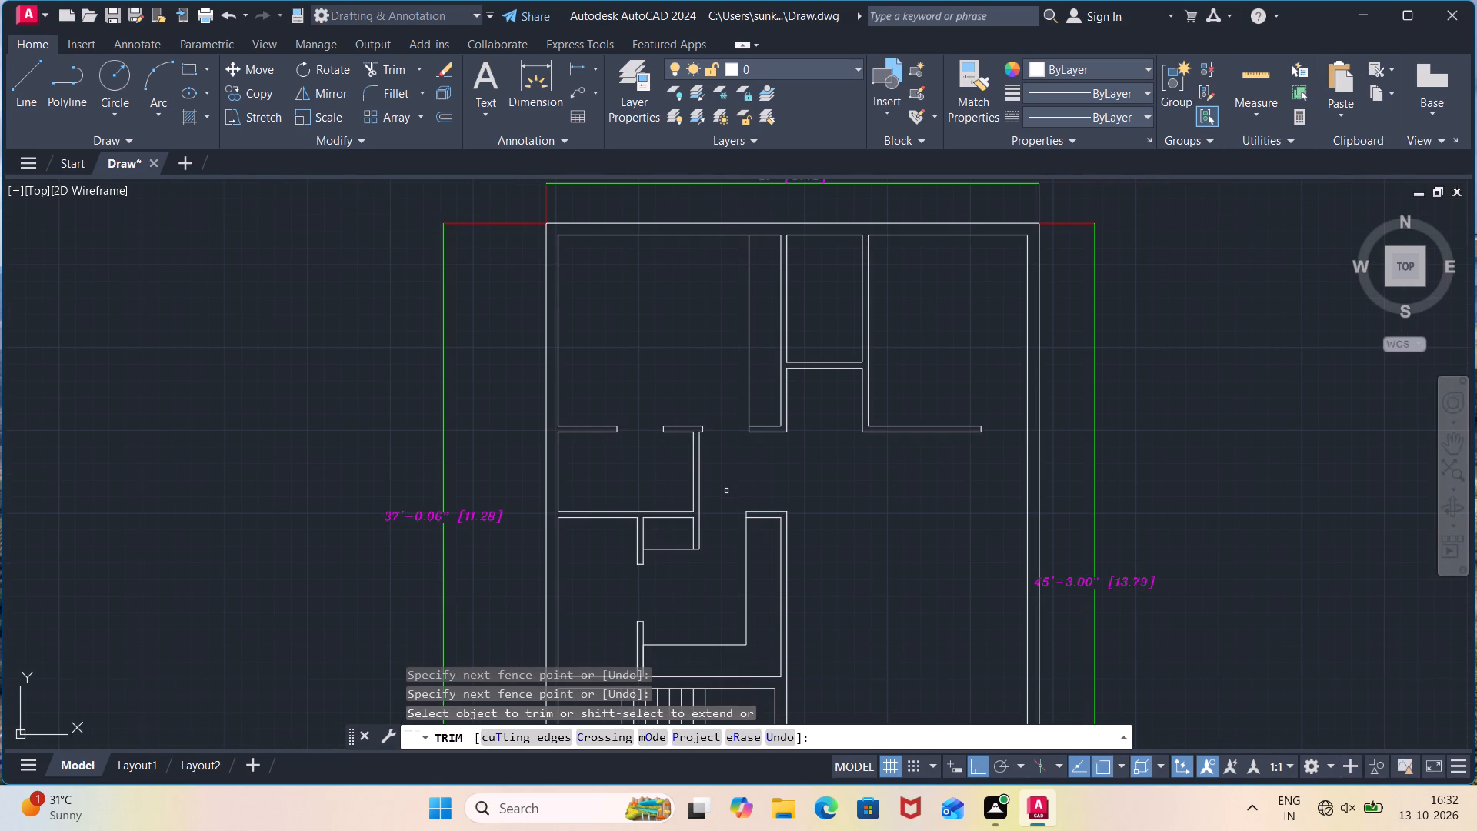
pyautogui.scroll(-1, 849, 512)
pyautogui.scroll(1, 849, 512)
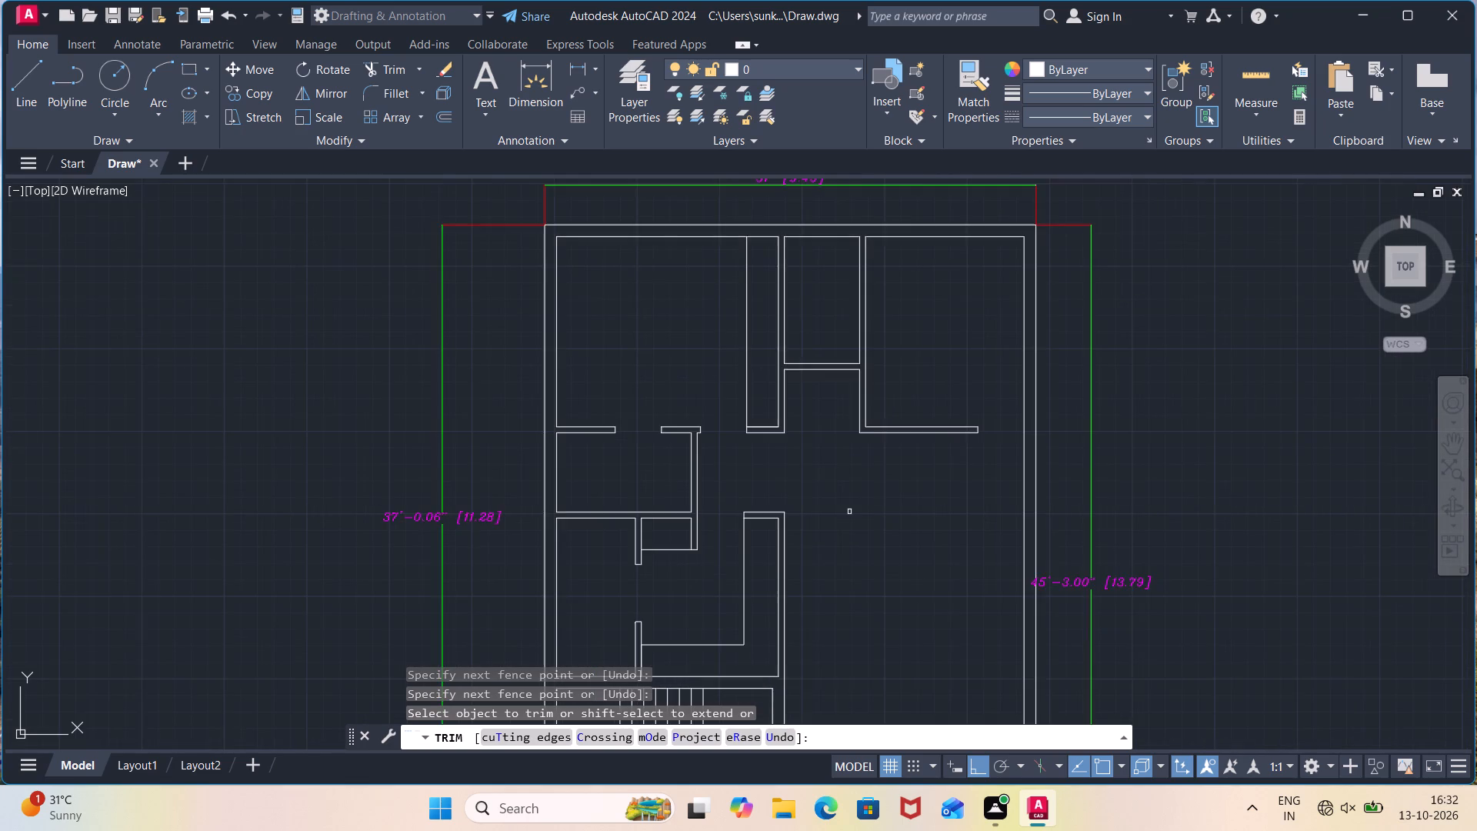
pyautogui.scroll(1, 849, 512)
pyautogui.moveTo(899, 266); pyautogui.dragTo(888, 501, button='middle')
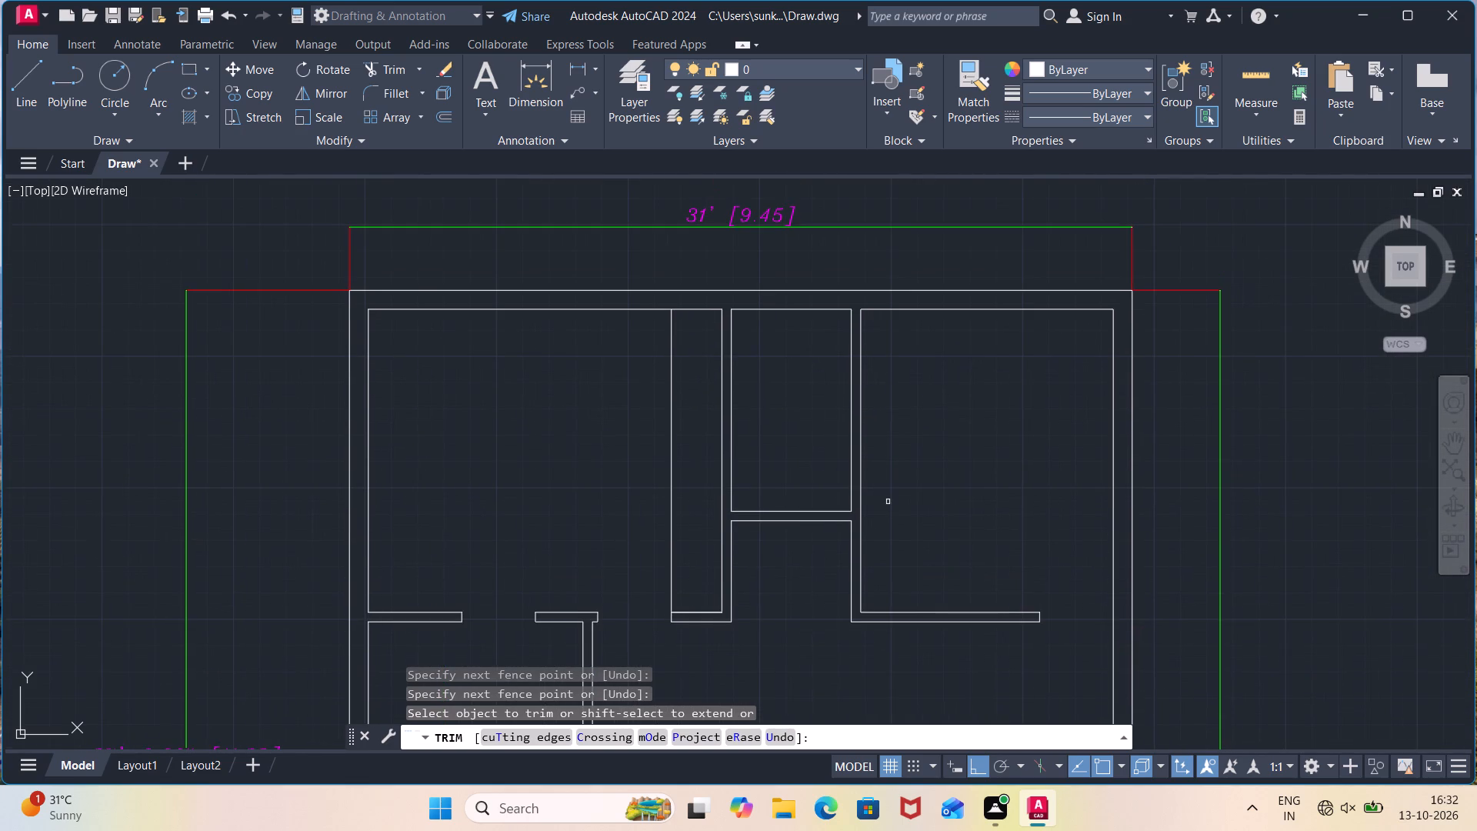
pyautogui.press('Escape')
# Draw a short line across the partition between the small upper-middle room and the upper-right room, near the small room's bottom wall.
pyautogui.press('l')
pyautogui.press('Return')
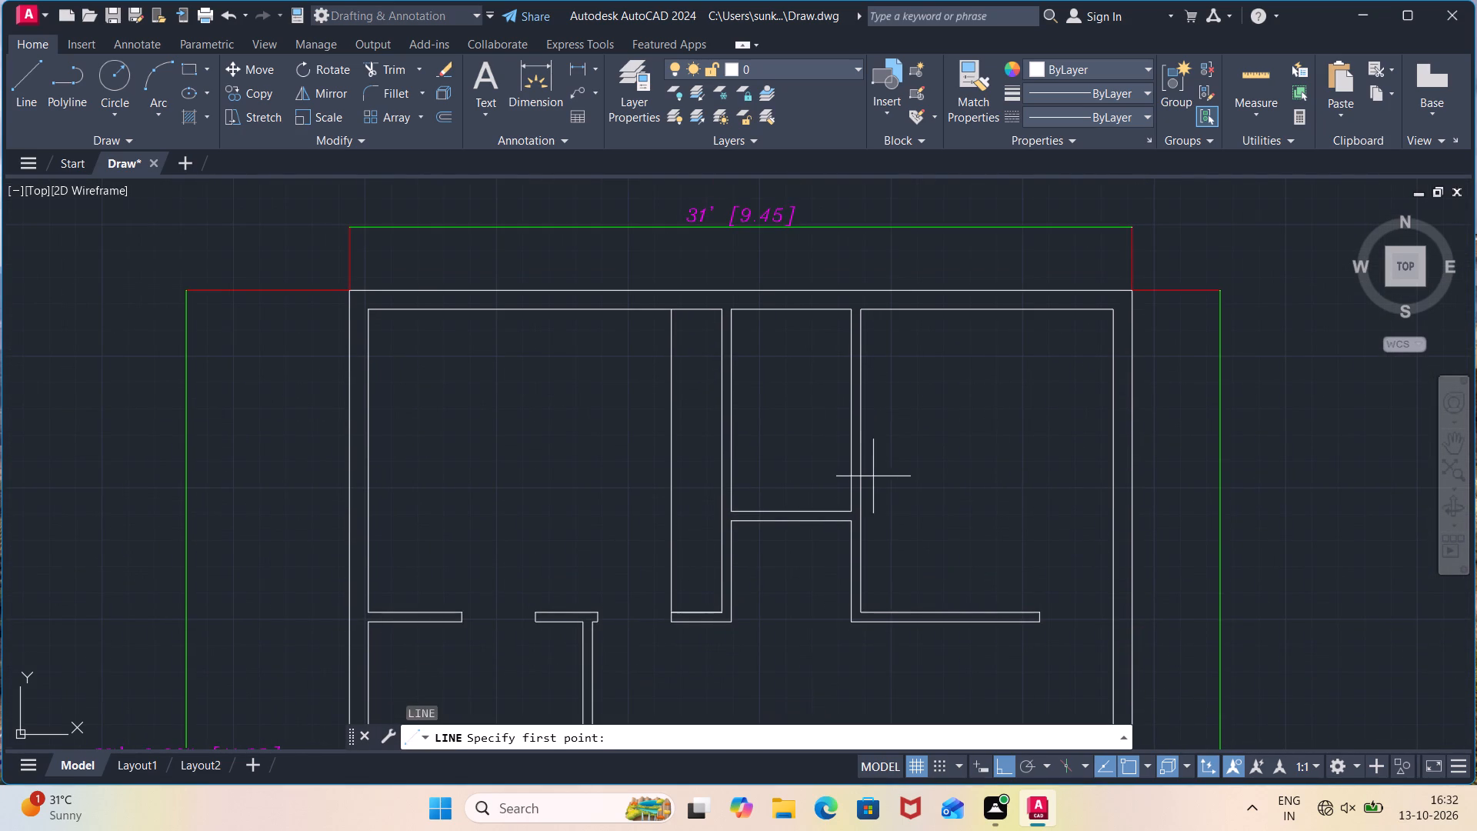
pyautogui.click(852, 484)
pyautogui.click(863, 482)
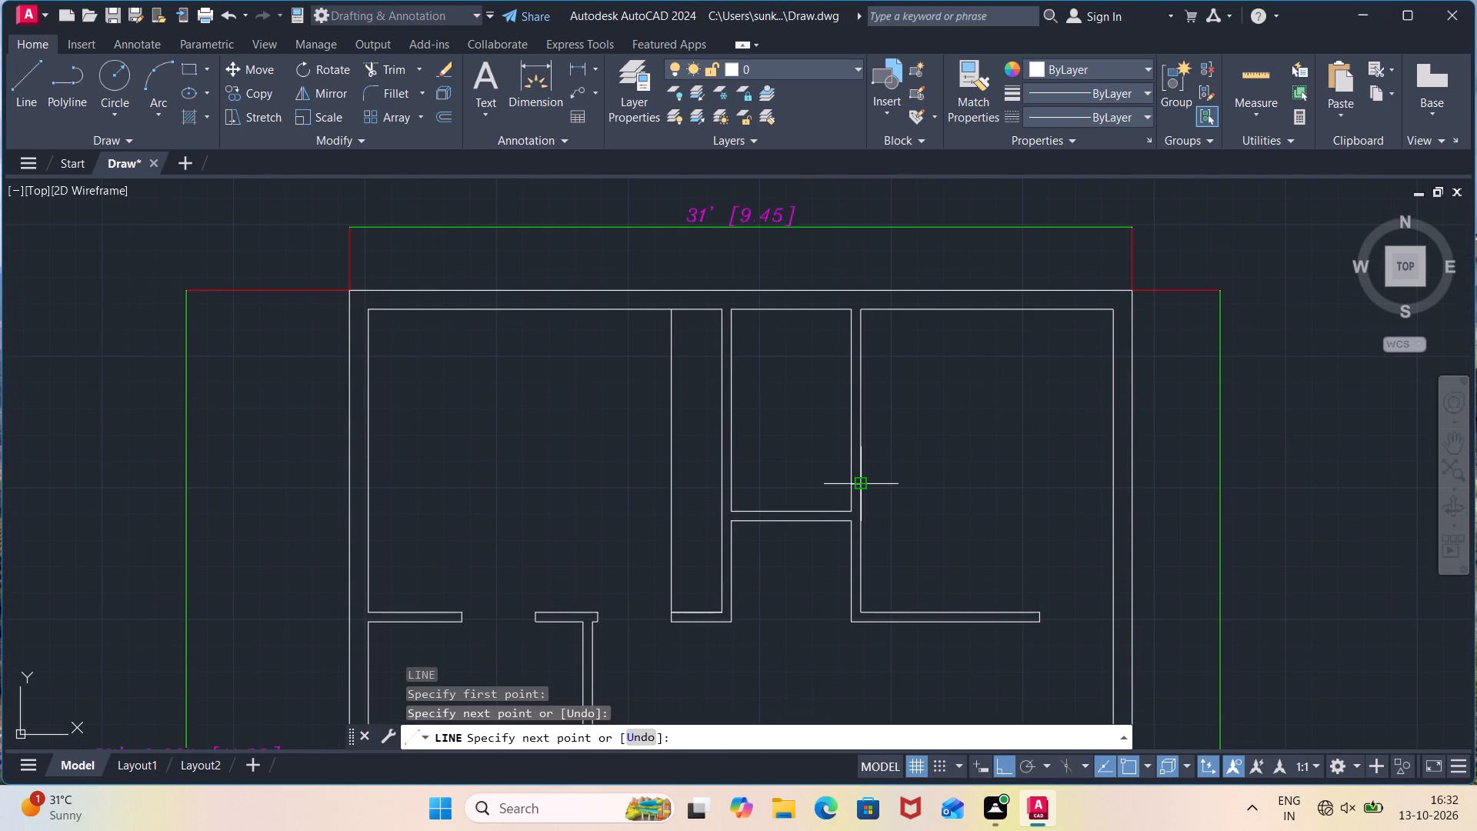
pyautogui.press('Escape')
# Offset the short line across that partition 2'11" to the north.
pyautogui.press('o')
pyautogui.press('Return')
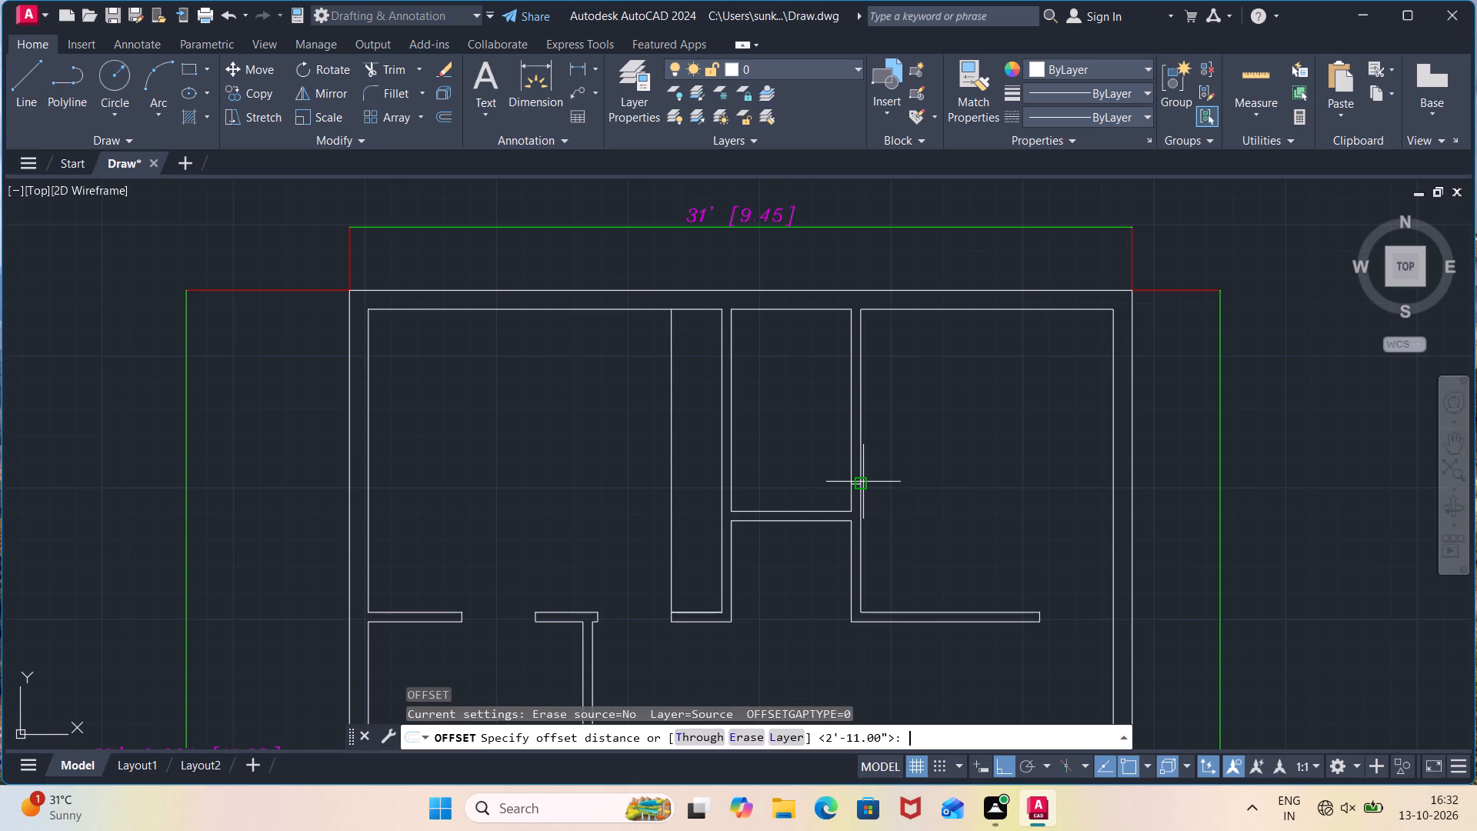
pyautogui.press('space')
pyautogui.press('space')
pyautogui.press('space')
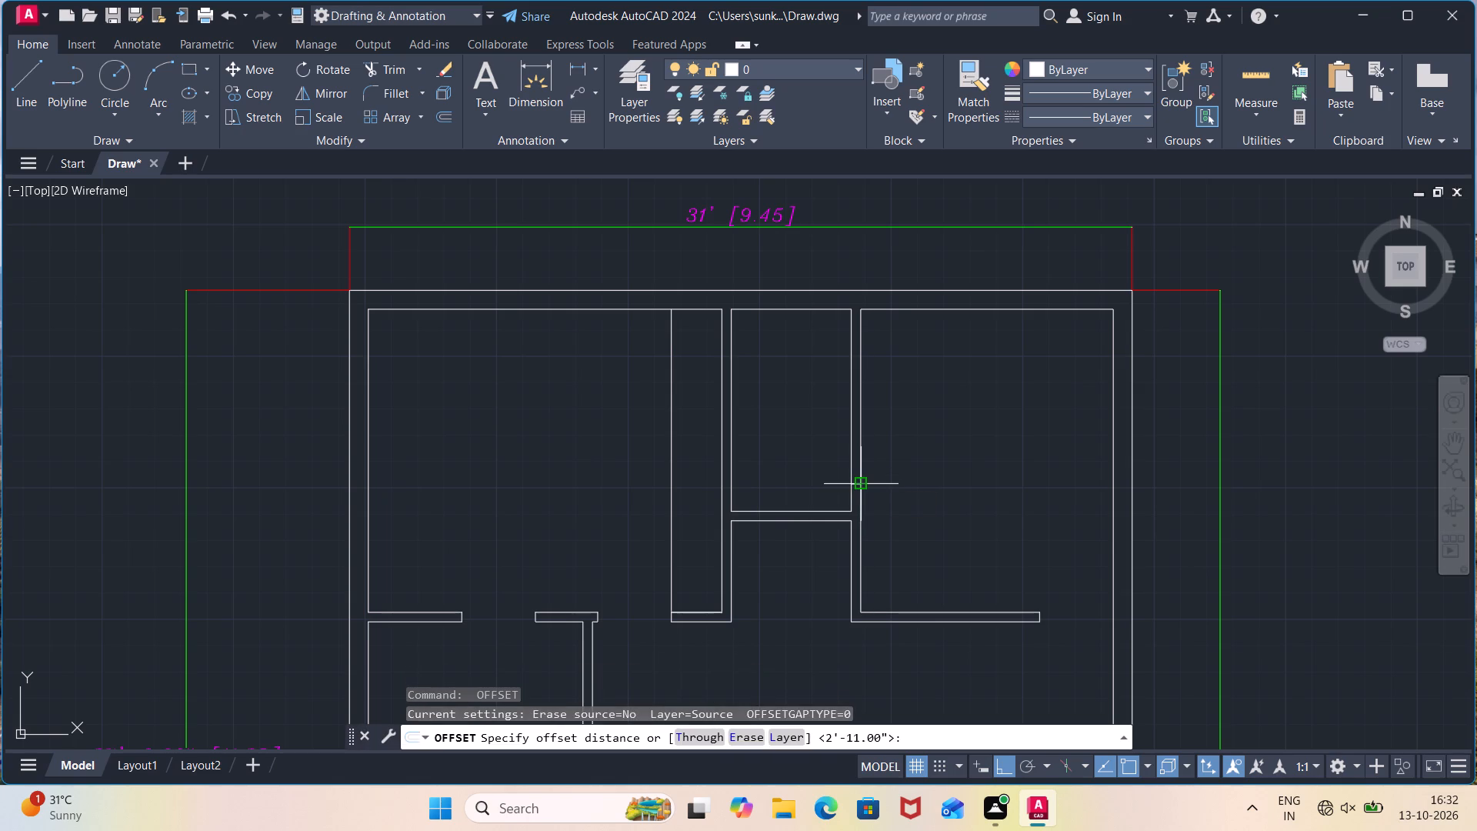
pyautogui.press('space')
pyautogui.click(857, 486)
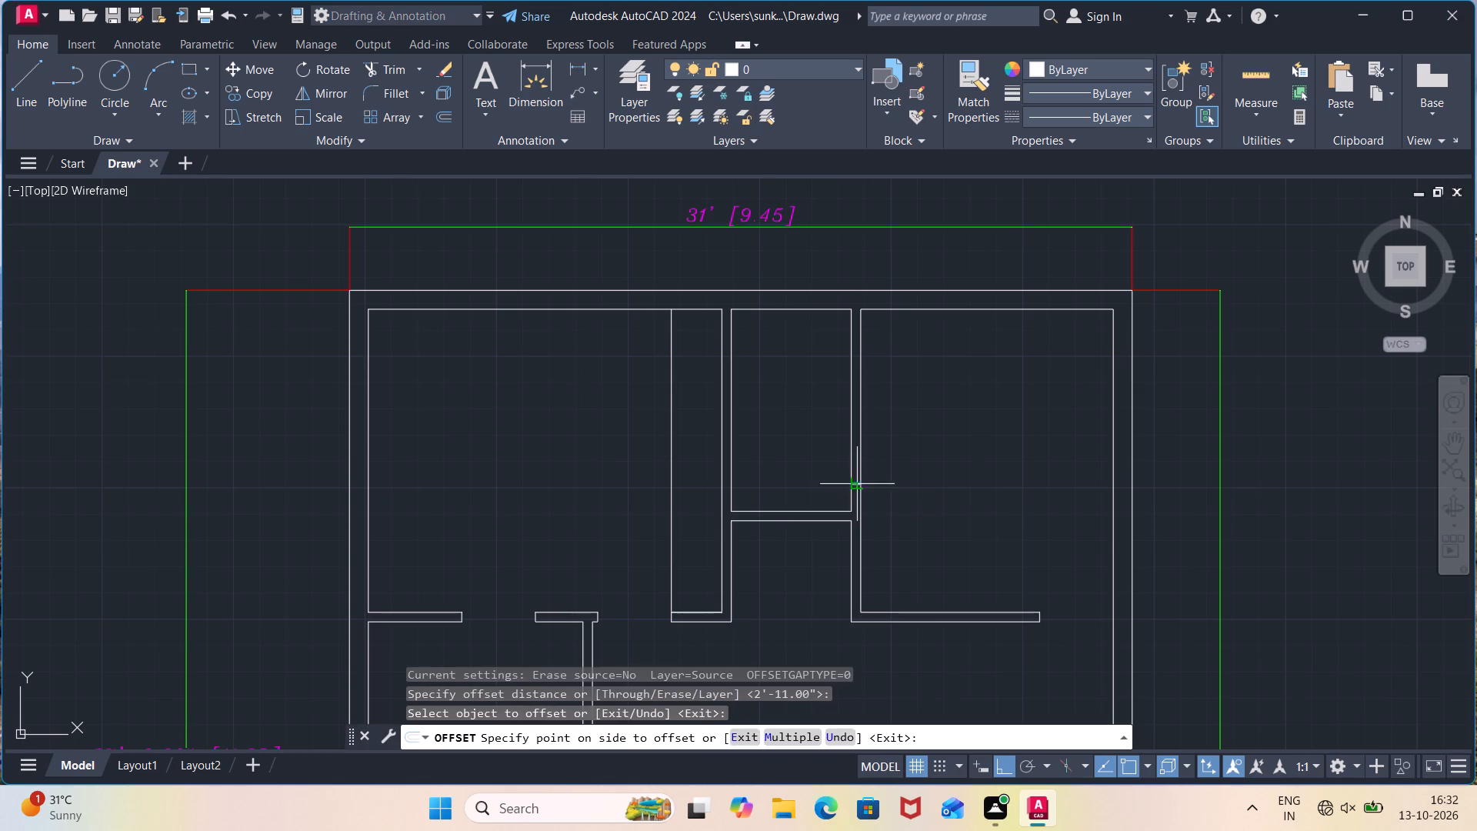
pyautogui.click(853, 453)
pyautogui.press('Escape')
# Trim both lines of the partition between the two short lines to open the doorway into the small upper-middle room.
pyautogui.write('tr')
pyautogui.press('Return')
pyautogui.click(879, 439)
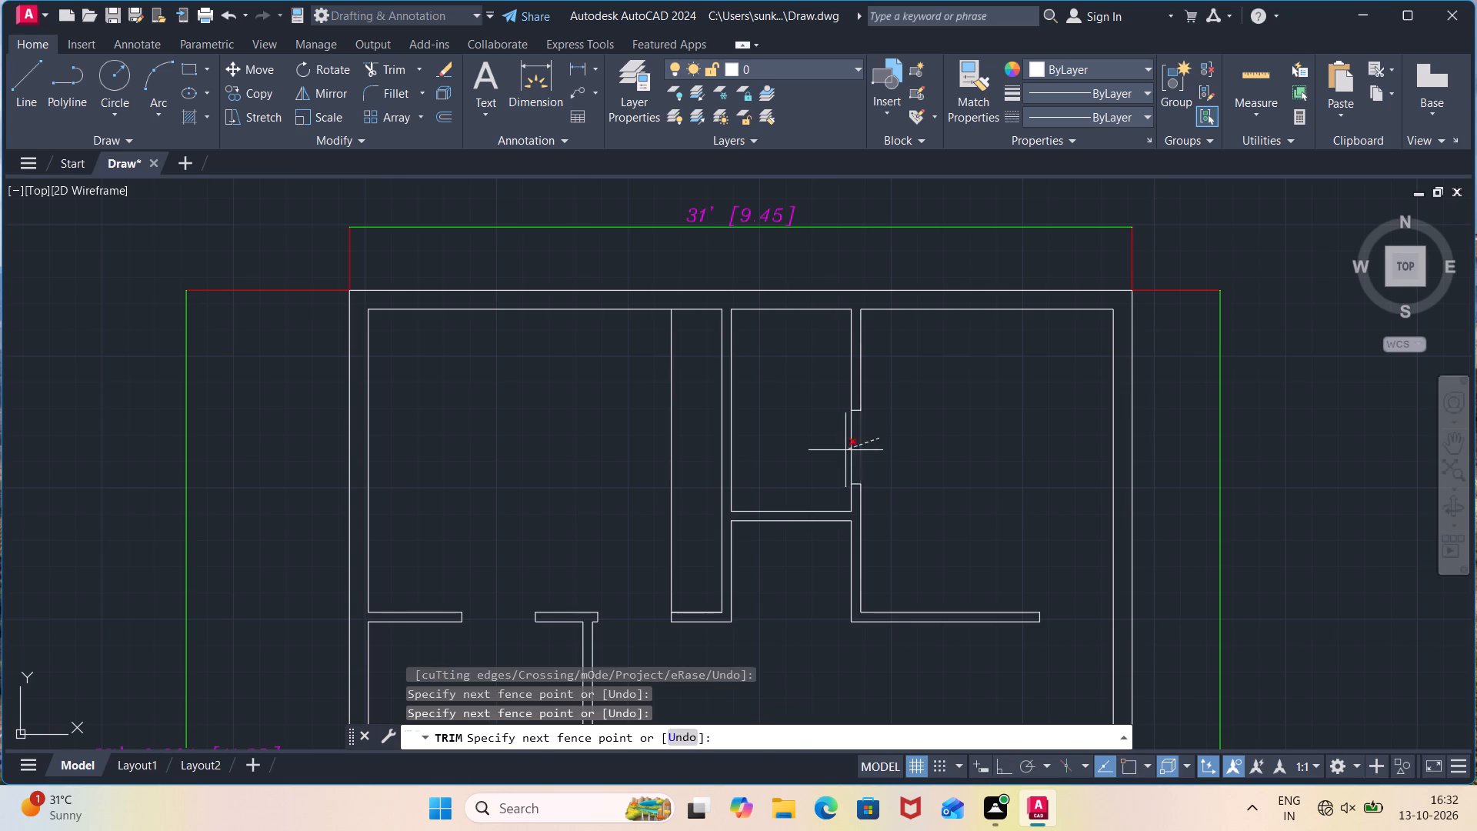
pyautogui.click(841, 452)
# Examine the whole floor plan, including the staircase area and the detached lower room, to check the walls and door openings.
pyautogui.scroll(-2, 933, 498)
pyautogui.moveTo(909, 600); pyautogui.dragTo(887, 476, button='middle')
pyautogui.scroll(1, 909, 600)
pyautogui.scroll(-2, 889, 500)
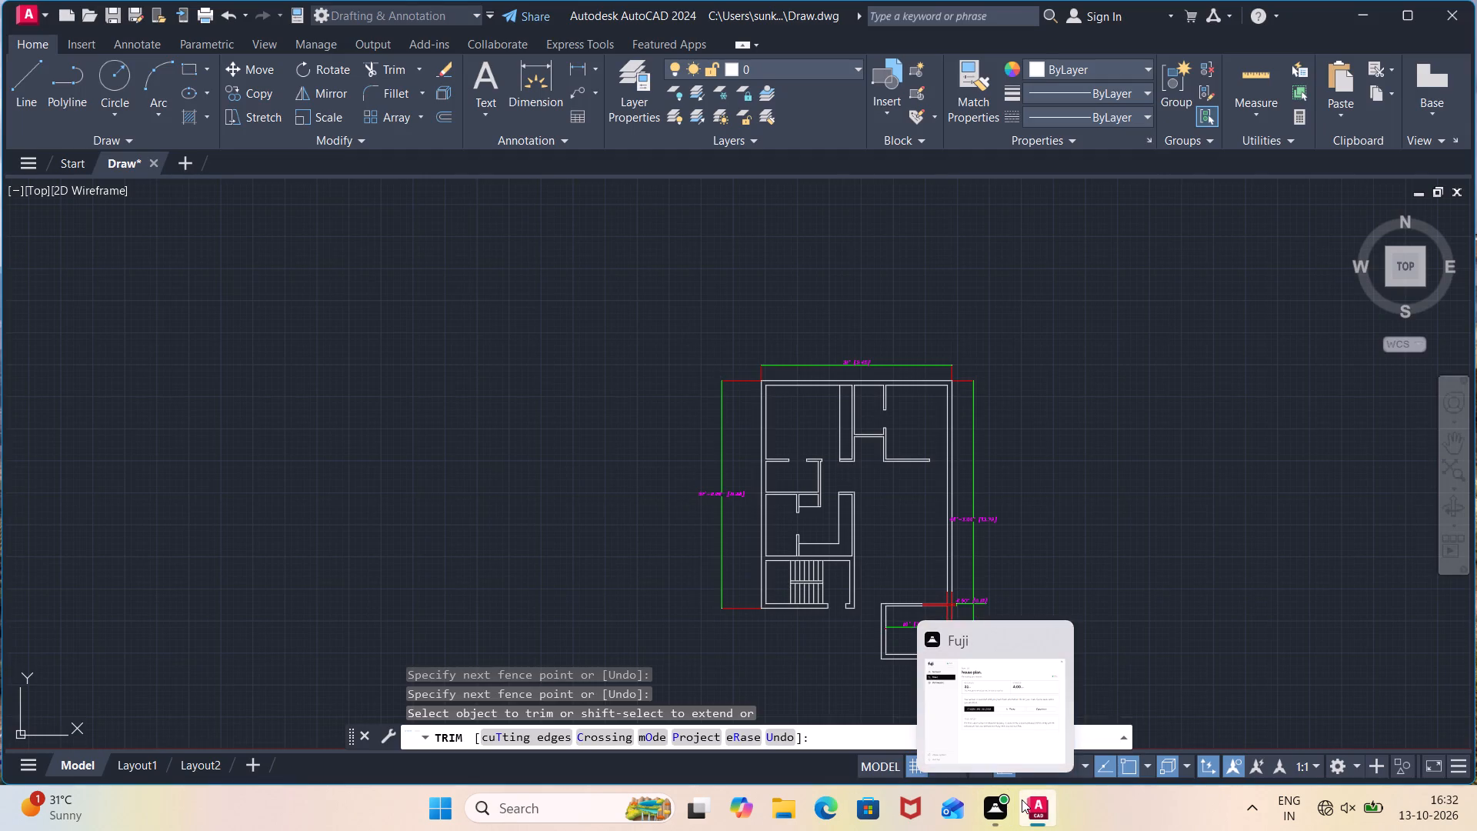
pyautogui.scroll(1, 921, 530)
pyautogui.moveTo(921, 530); pyautogui.dragTo(895, 418, button='middle')
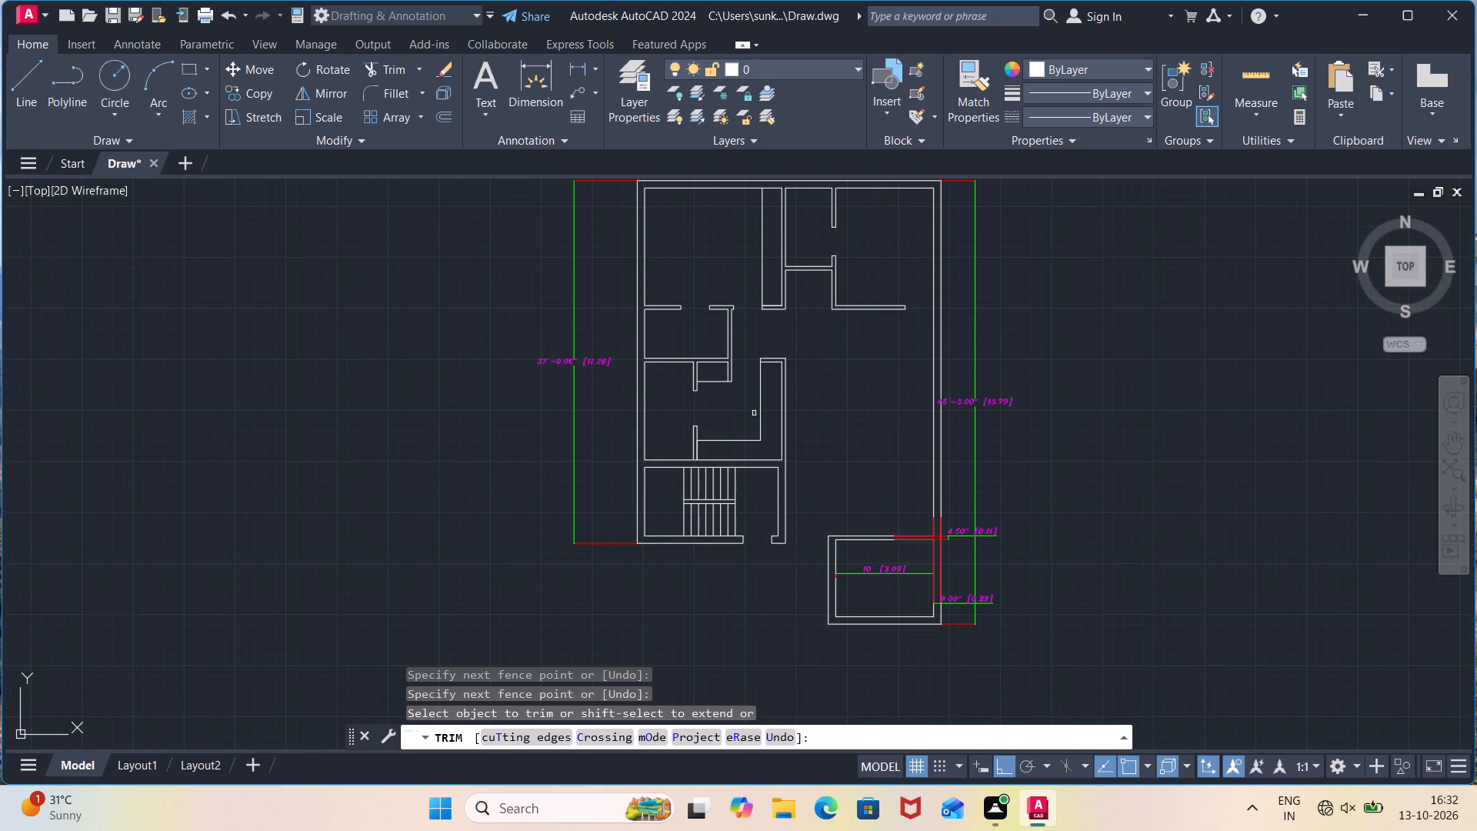
pyautogui.scroll(1, 747, 520)
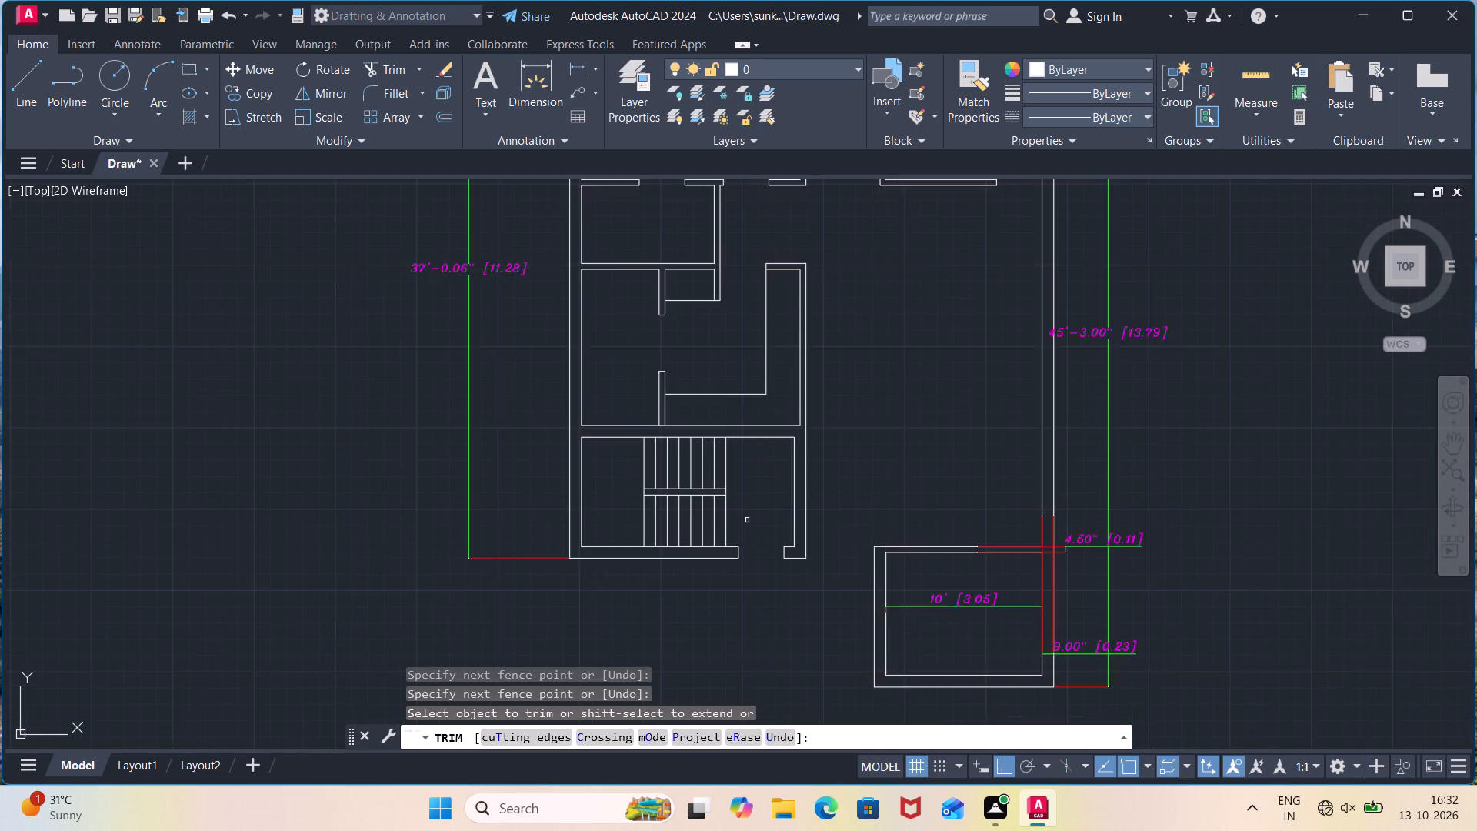
pyautogui.scroll(1, 747, 520)
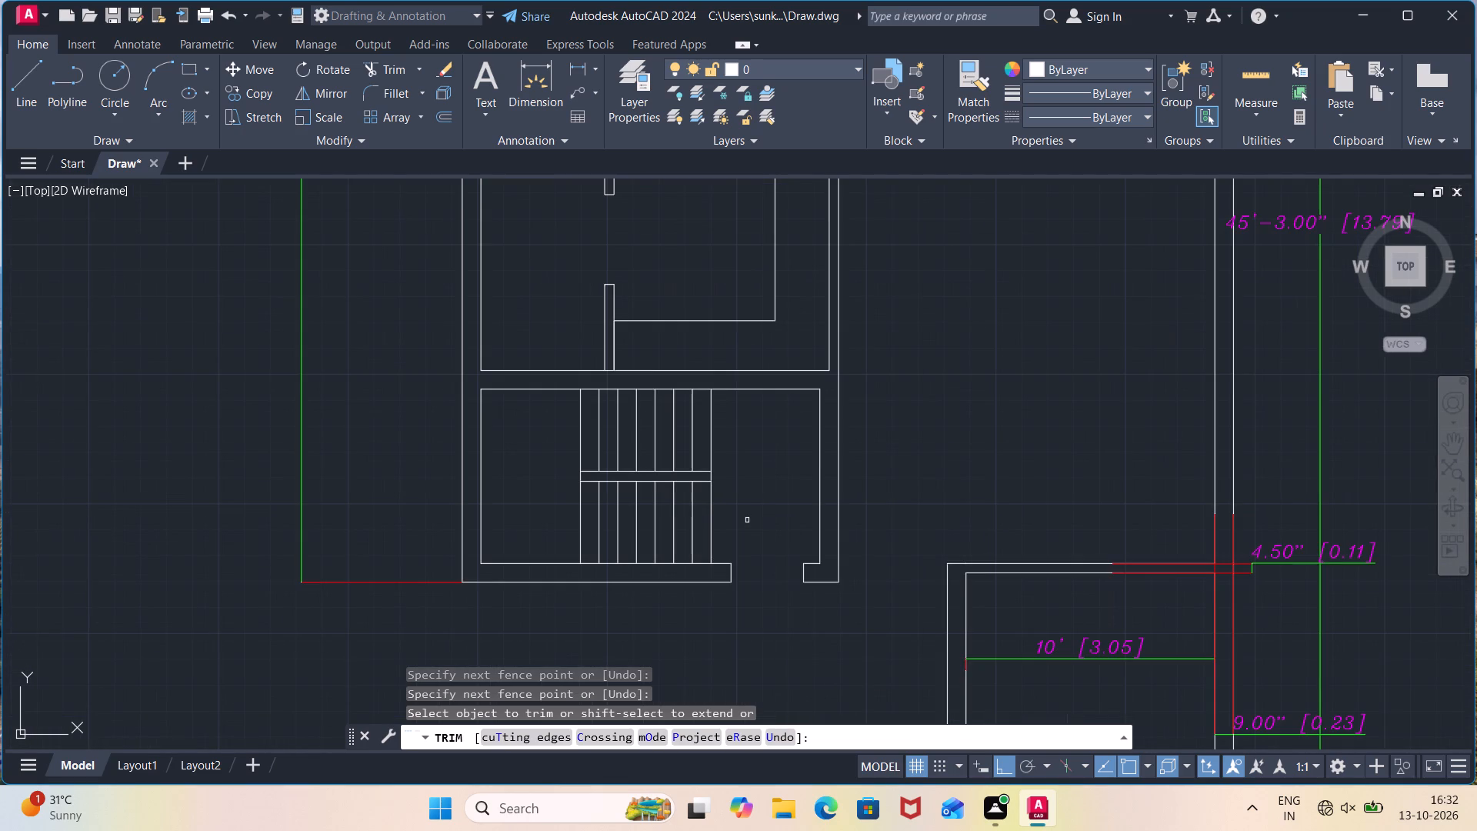
pyautogui.scroll(-2, 782, 496)
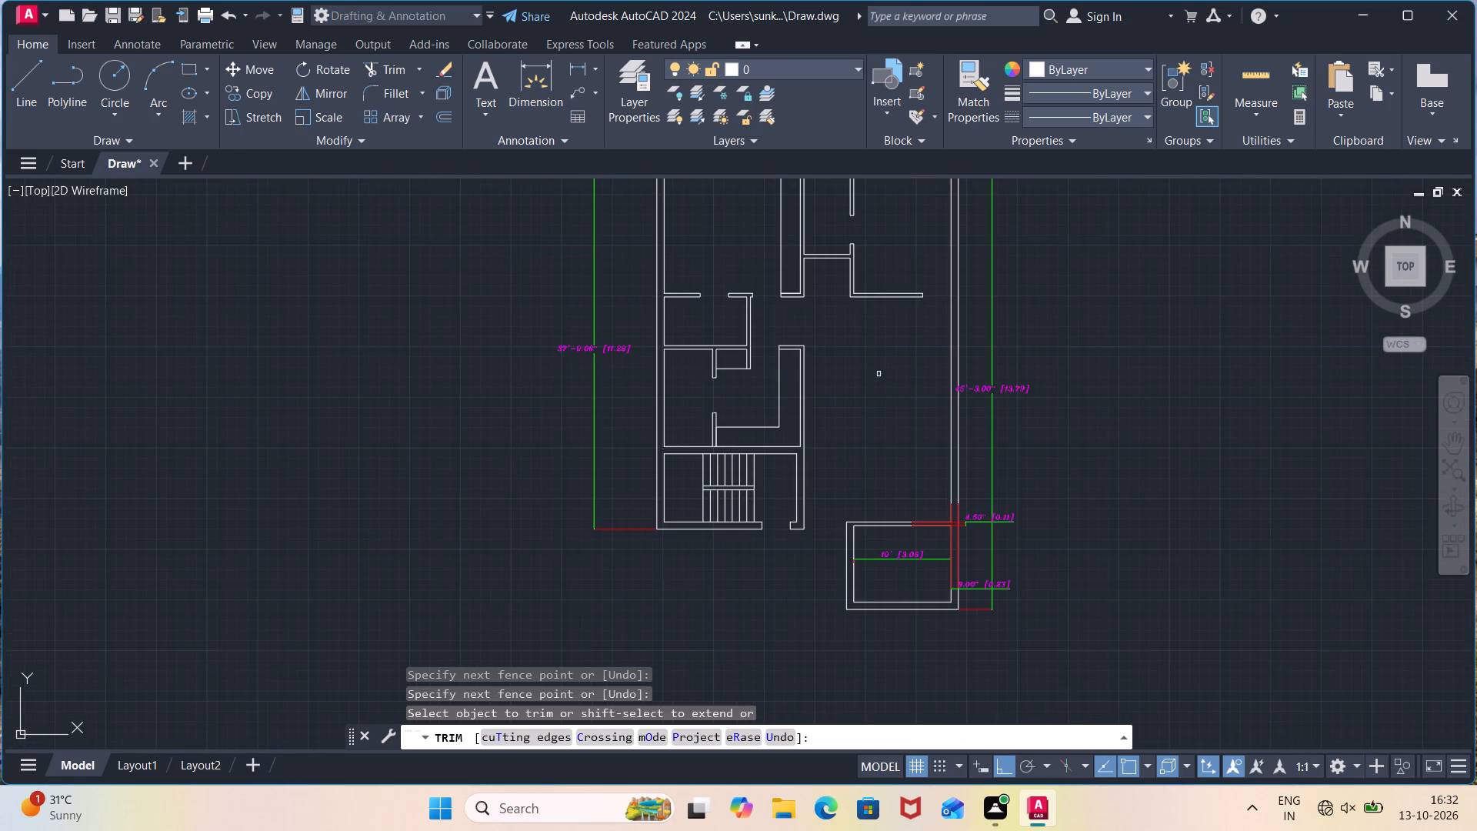
pyautogui.moveTo(880, 393); pyautogui.dragTo(892, 539, button='middle')
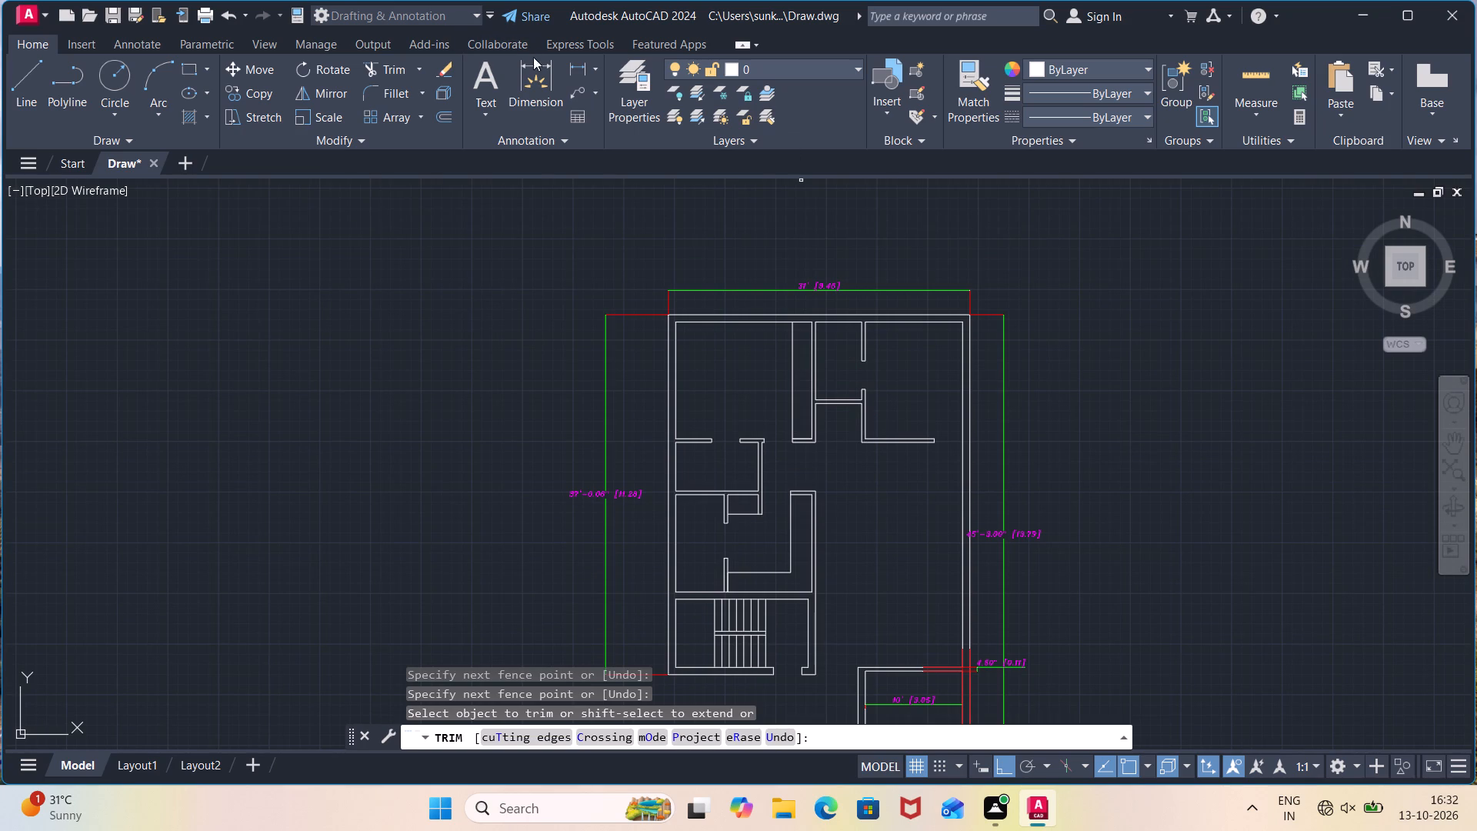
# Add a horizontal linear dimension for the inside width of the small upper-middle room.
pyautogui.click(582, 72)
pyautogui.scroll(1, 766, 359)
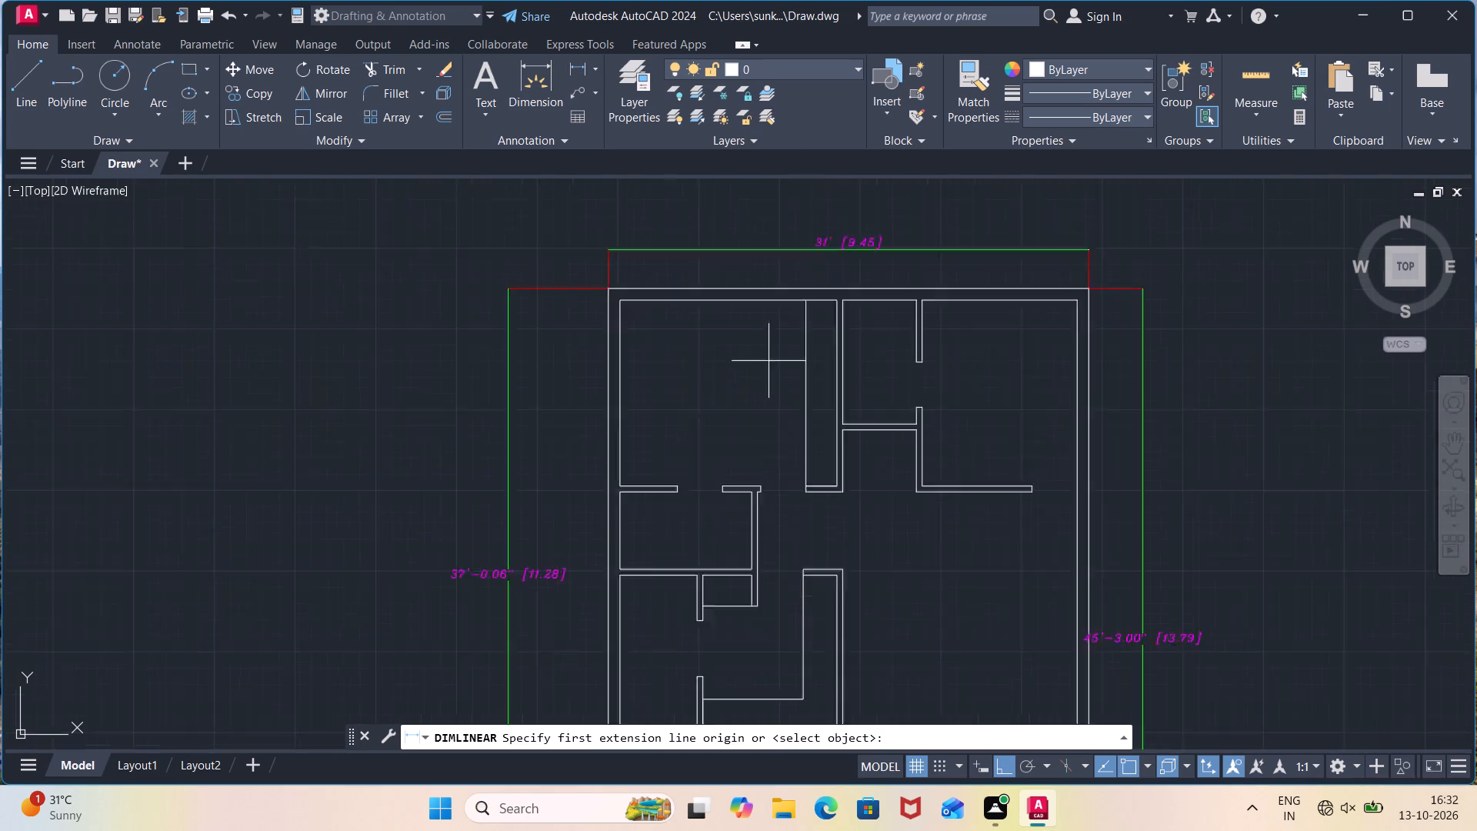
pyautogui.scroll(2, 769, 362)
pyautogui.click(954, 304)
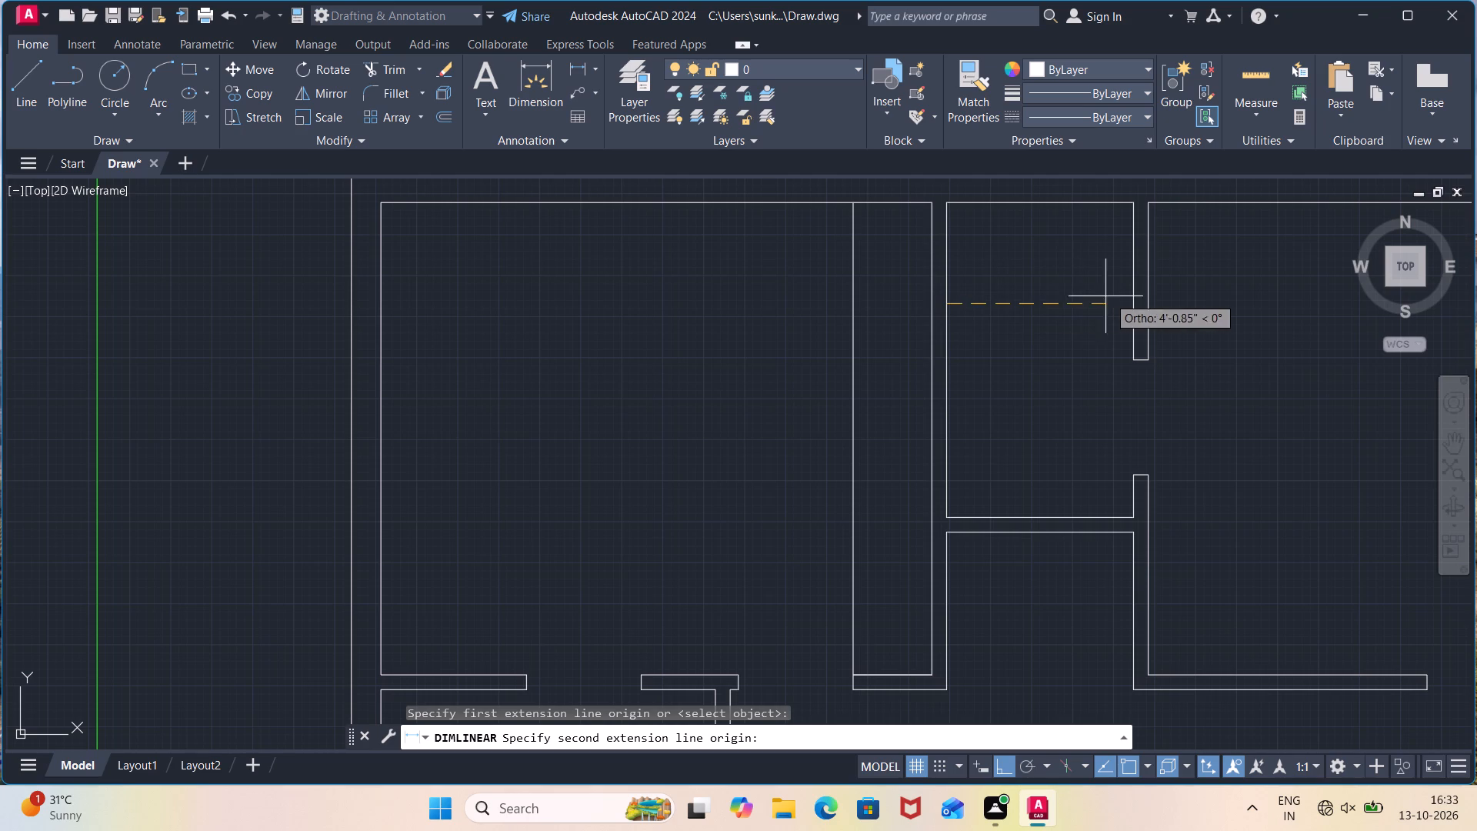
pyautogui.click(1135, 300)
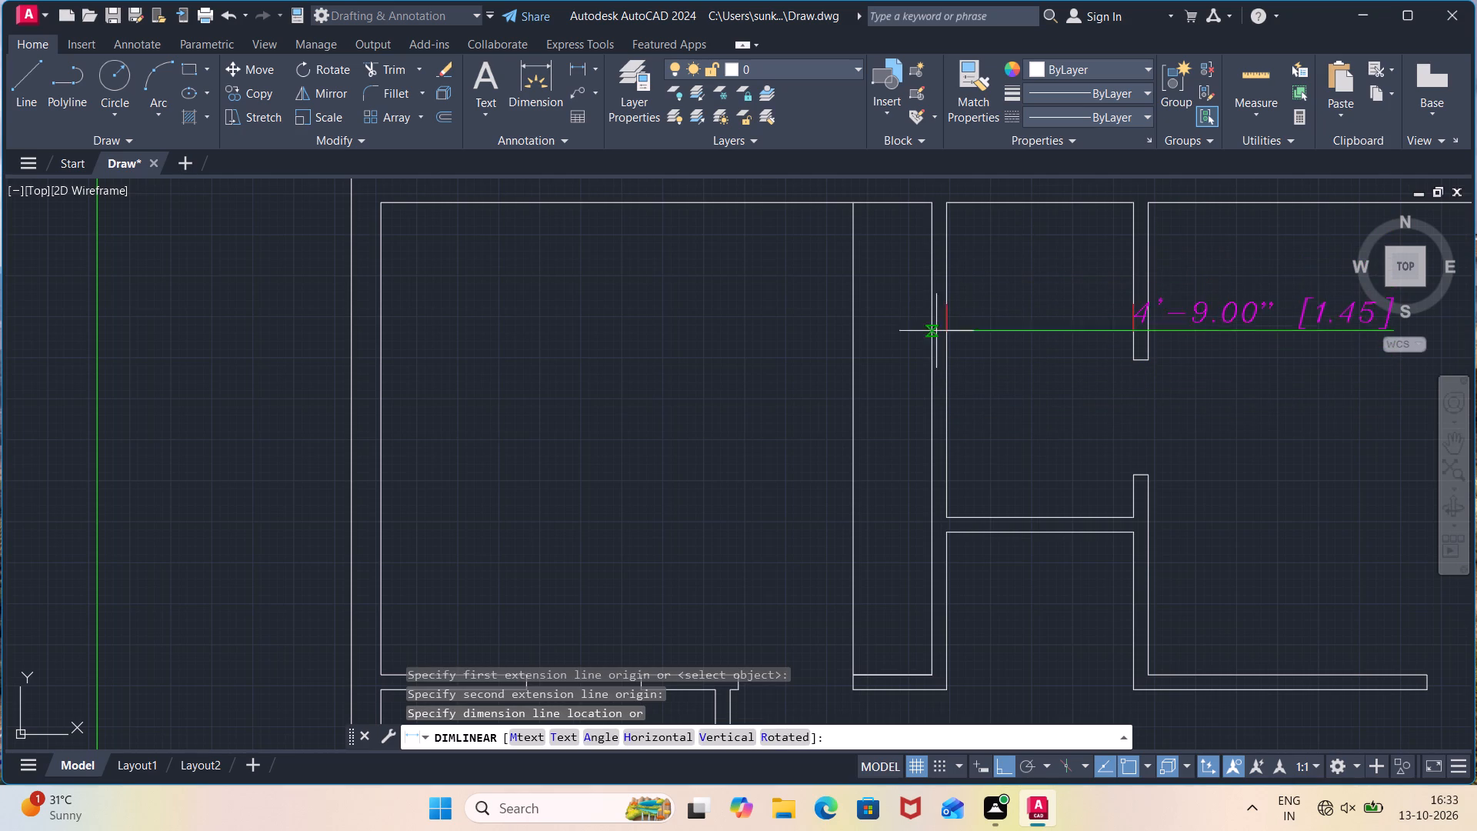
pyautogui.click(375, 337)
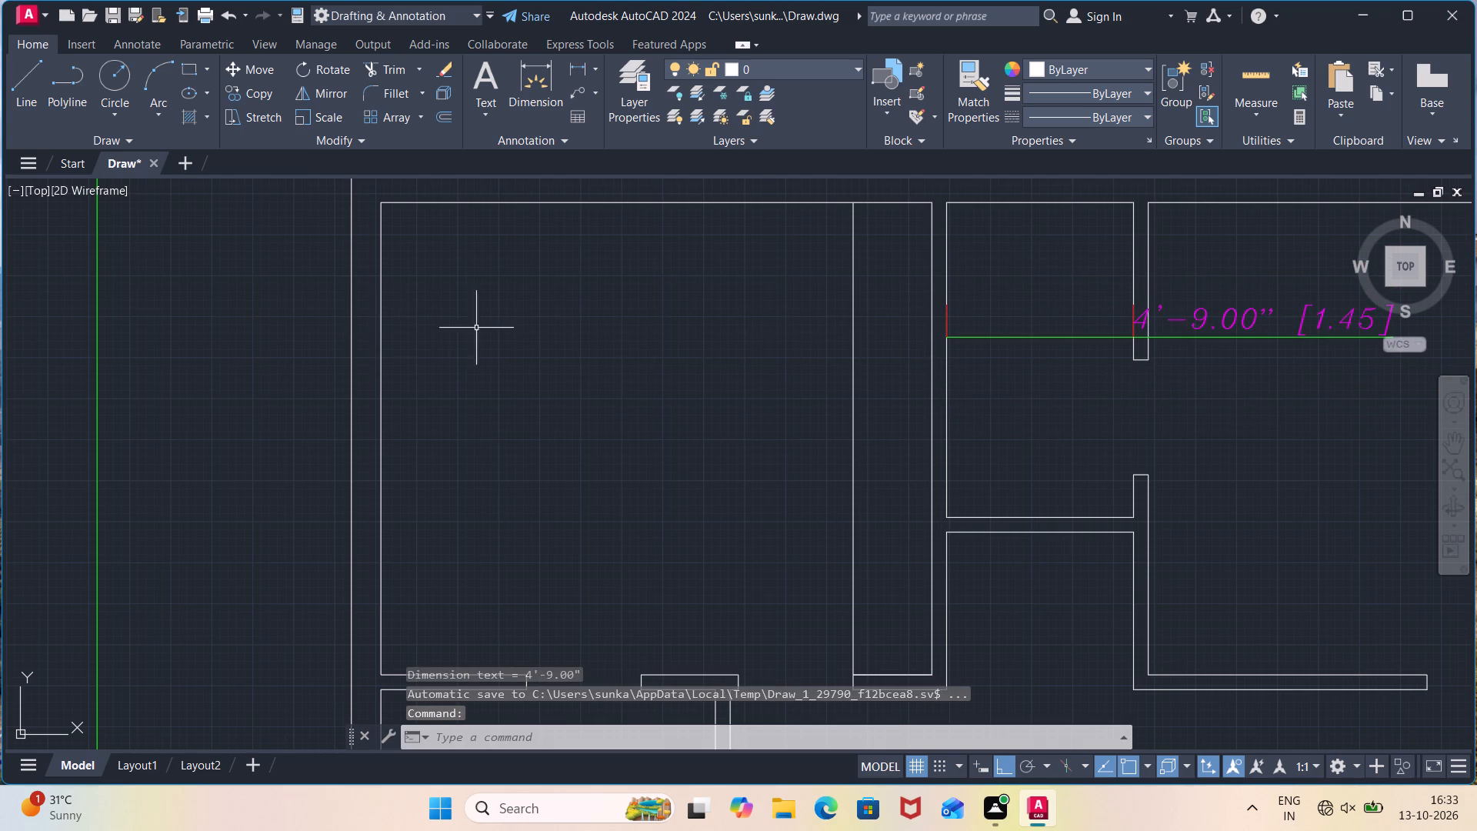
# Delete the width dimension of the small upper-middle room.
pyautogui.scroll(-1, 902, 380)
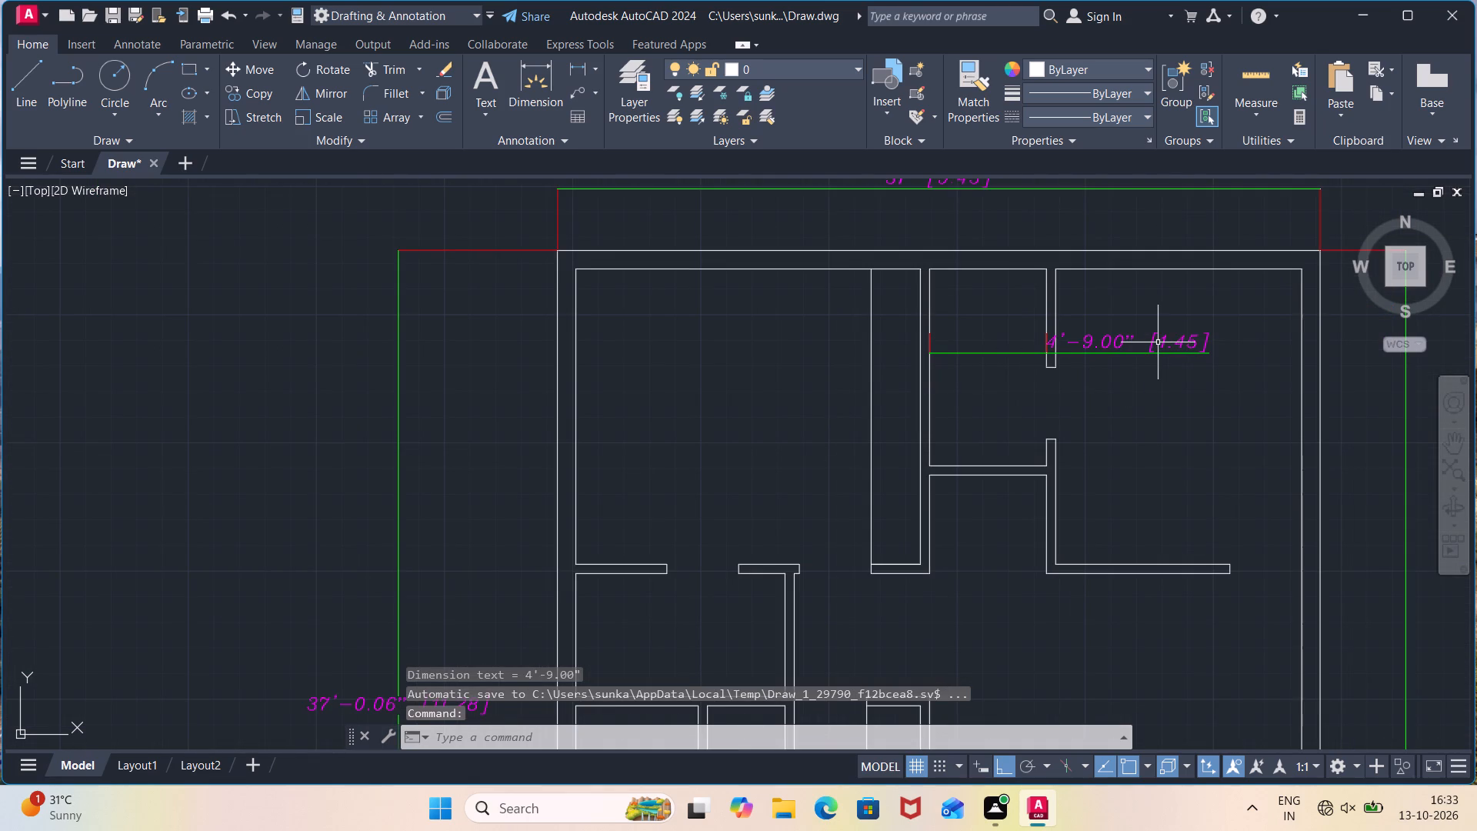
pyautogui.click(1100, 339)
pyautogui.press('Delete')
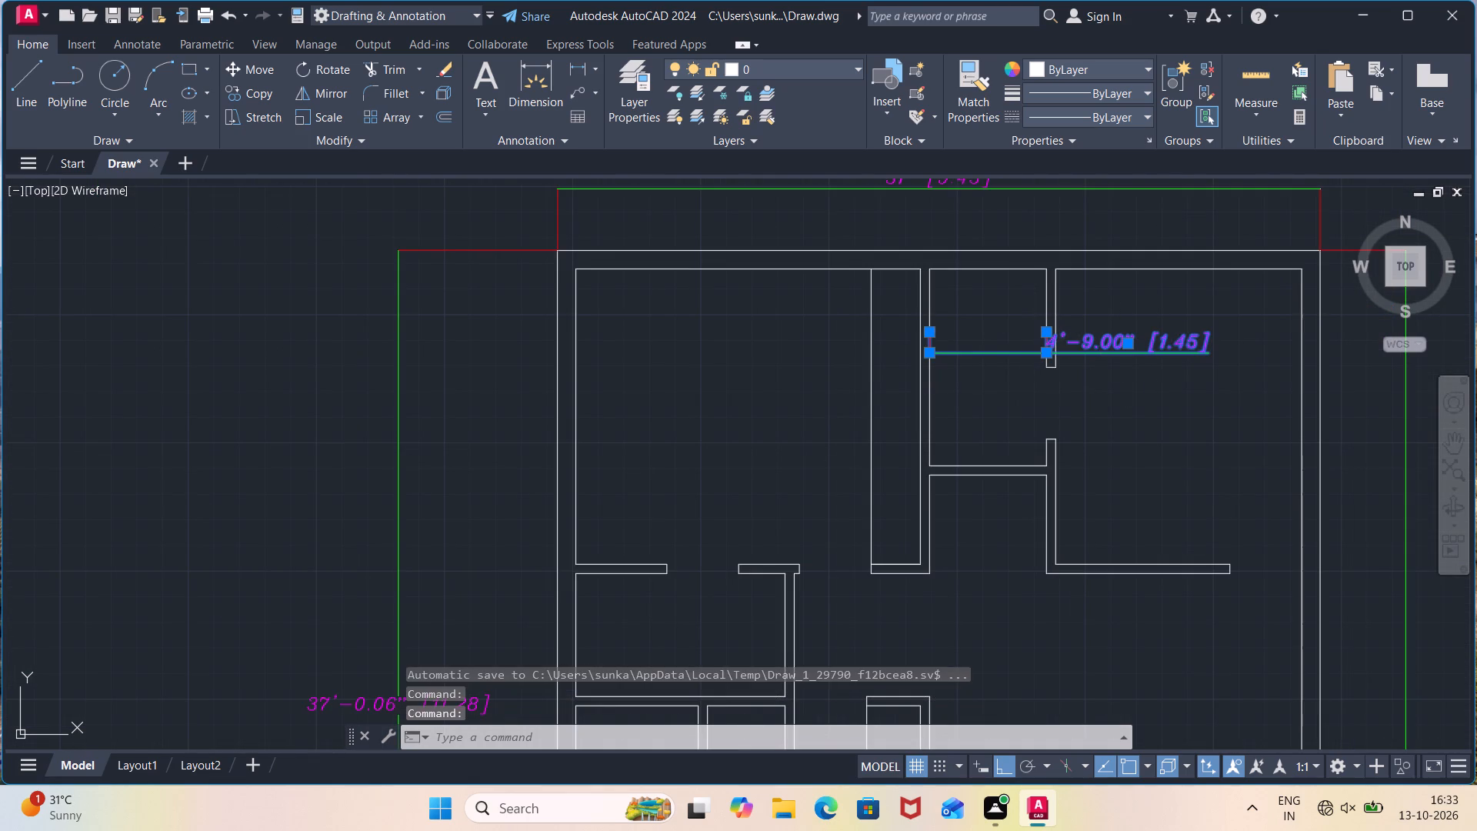
# Add a vertical linear dimension for the inside height of the upper-left room, between its top wall and lower partition.
pyautogui.scroll(-2, 989, 299)
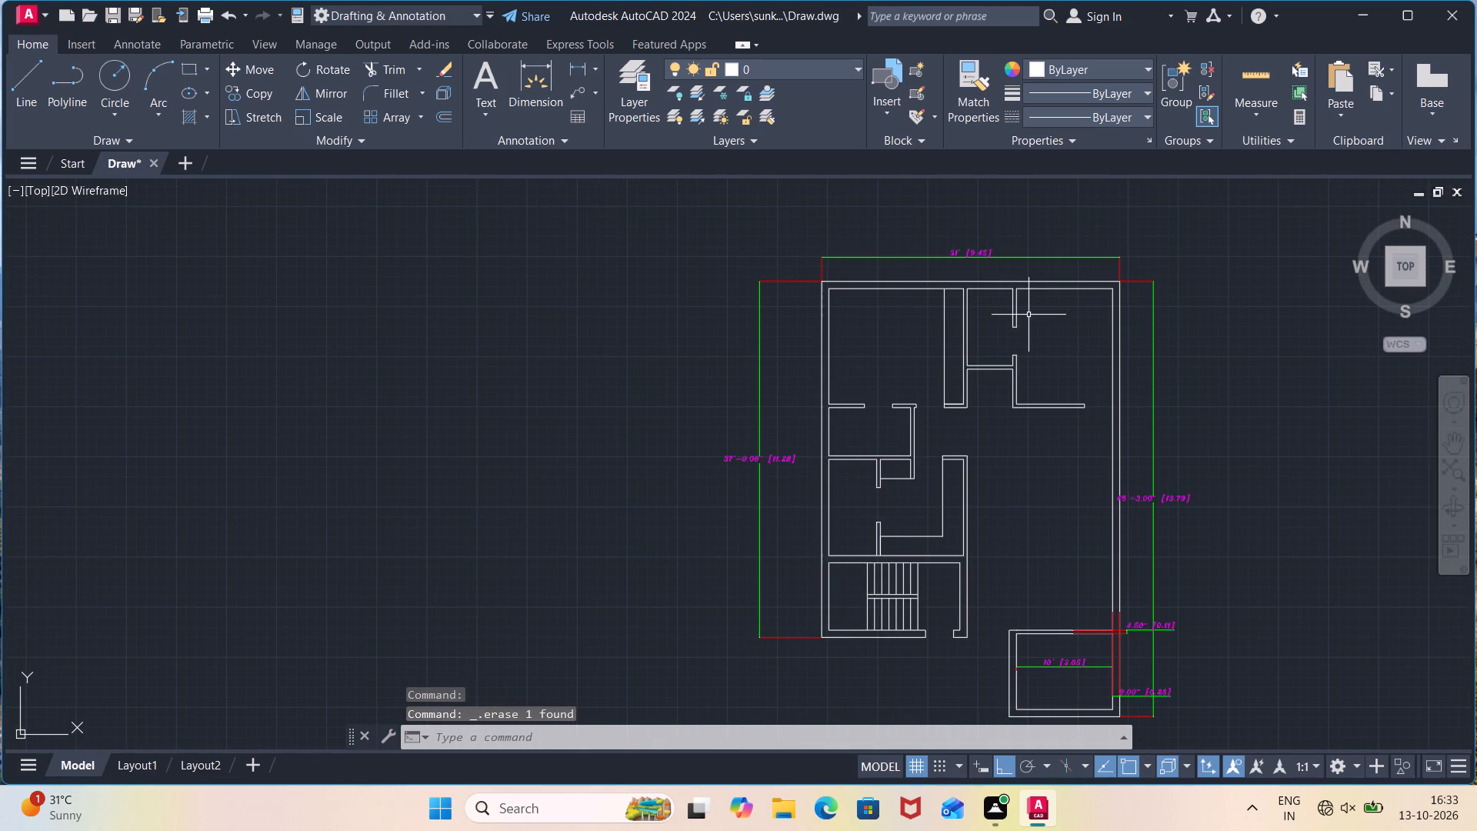
pyautogui.moveTo(1029, 315); pyautogui.dragTo(977, 301, button='middle')
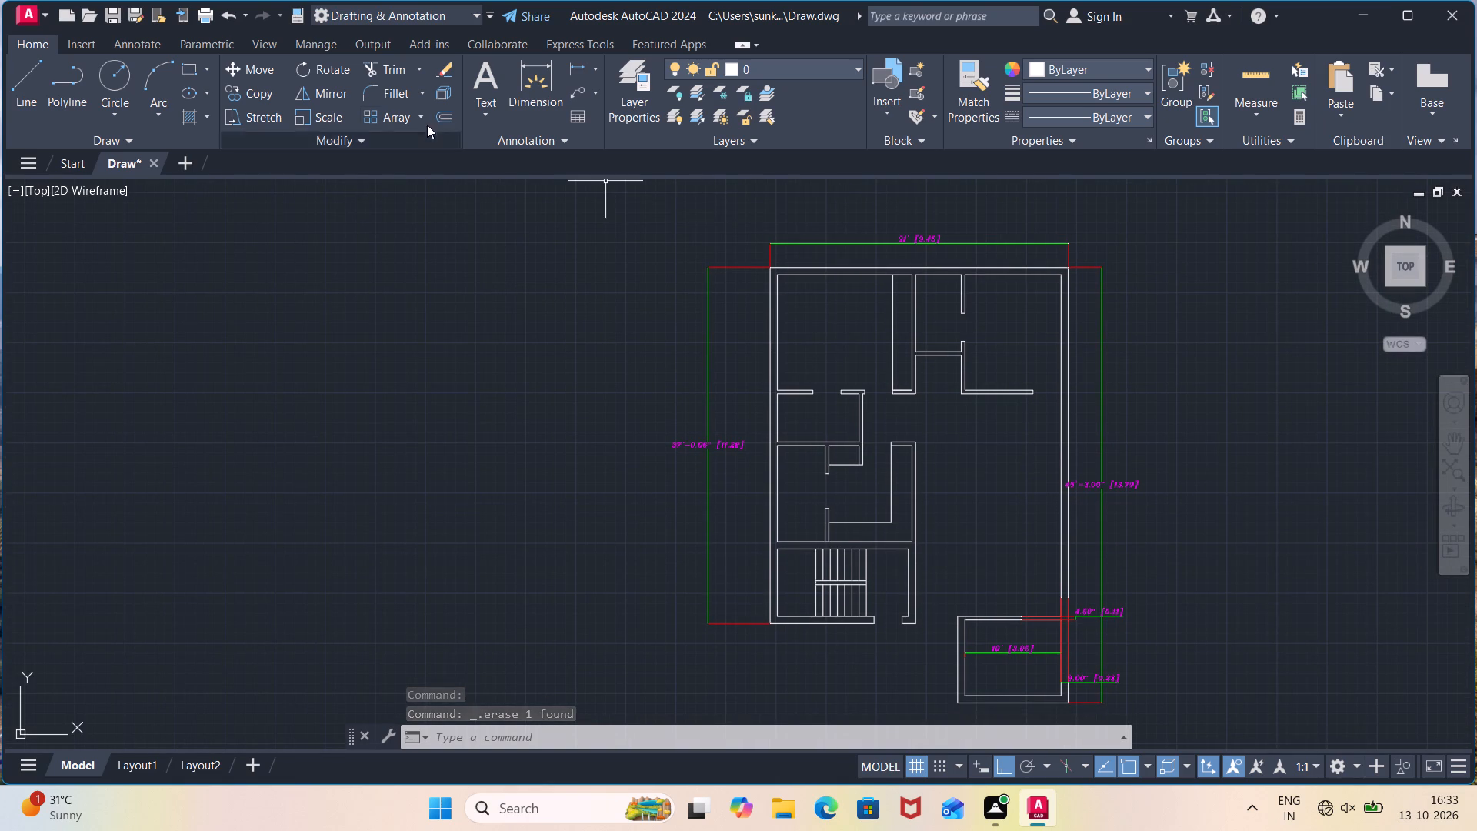
pyautogui.click(578, 63)
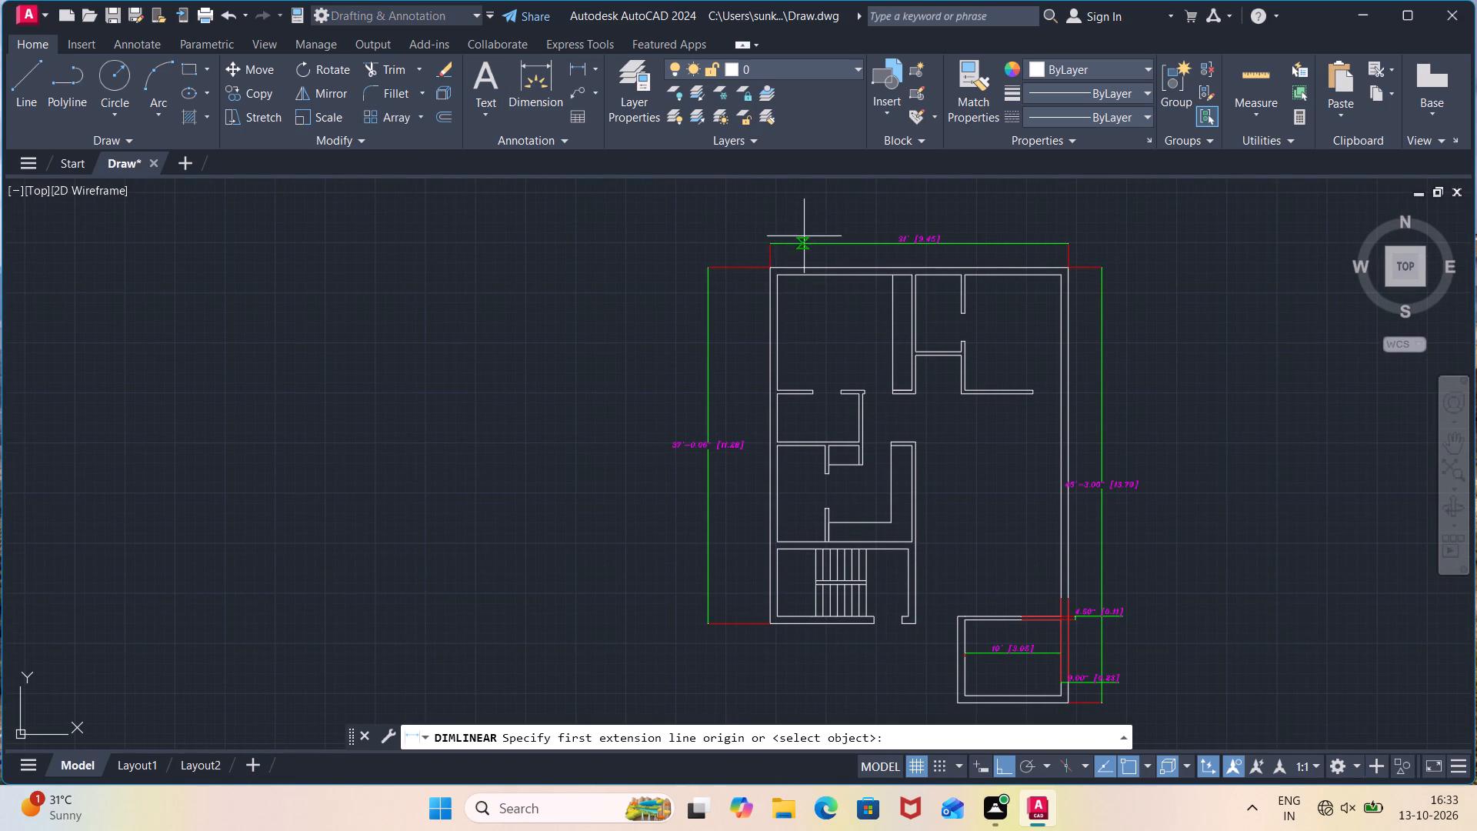
pyautogui.click(795, 278)
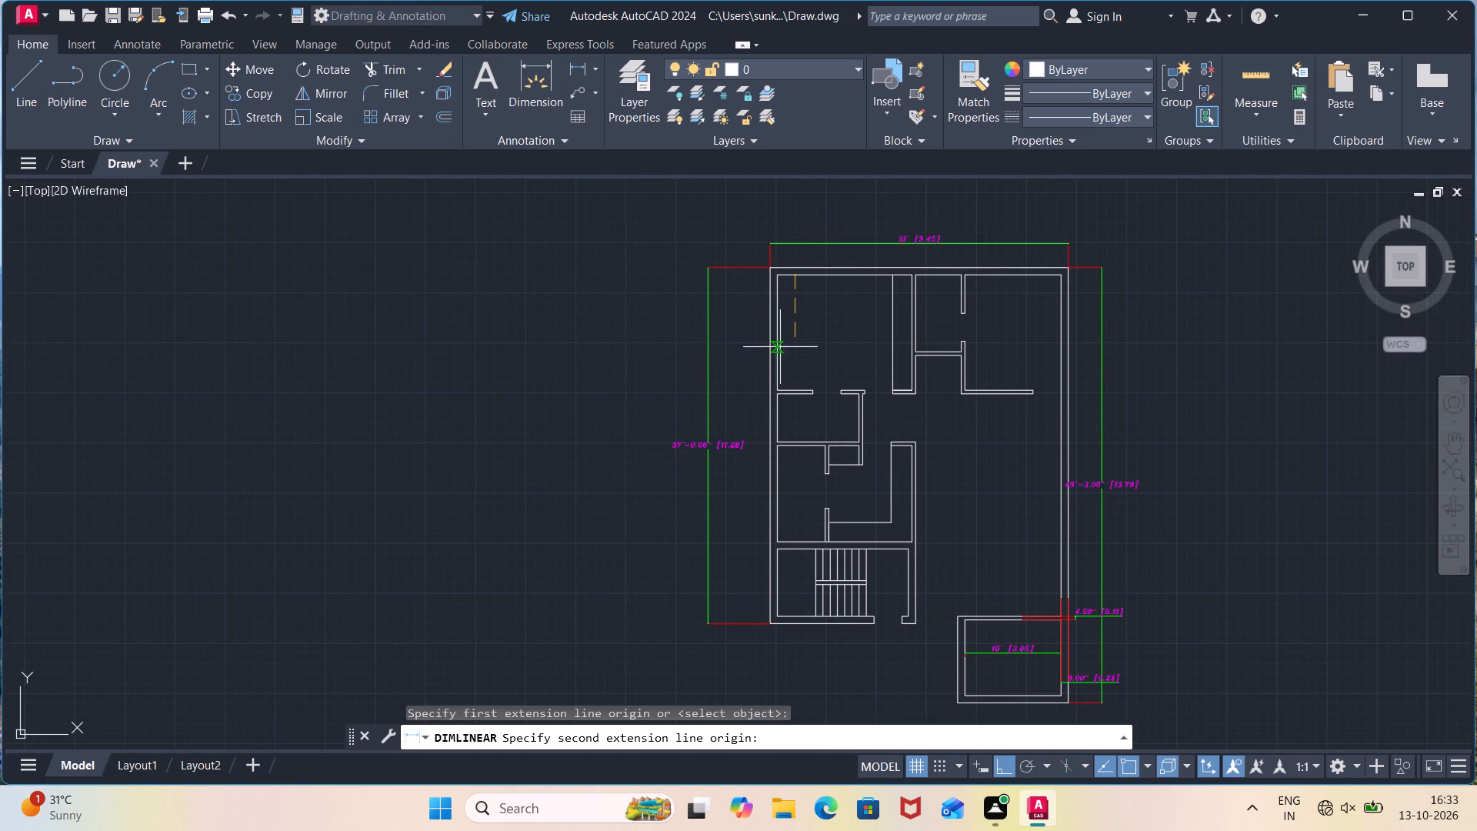
pyautogui.click(794, 389)
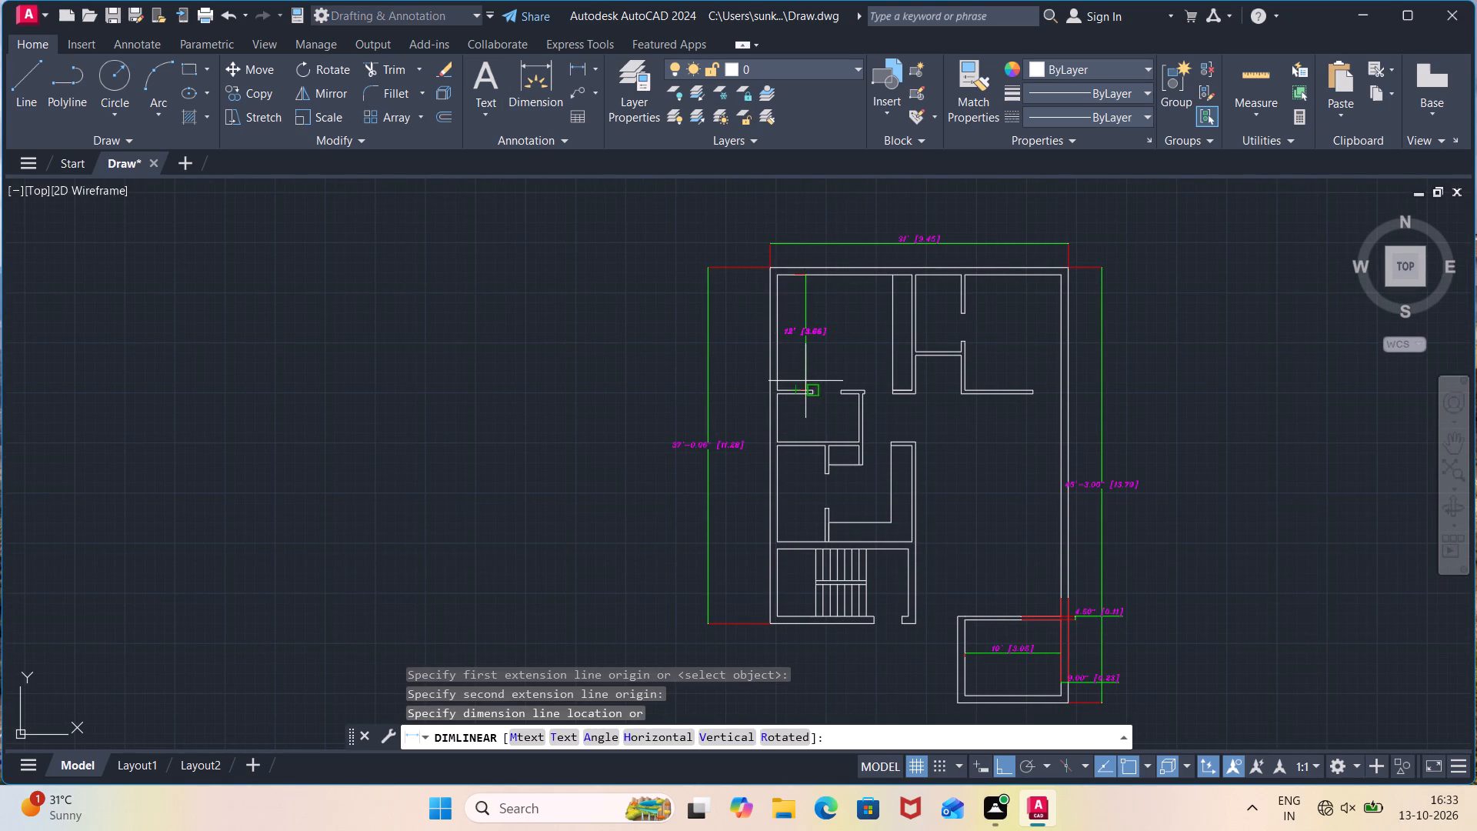
pyautogui.click(807, 380)
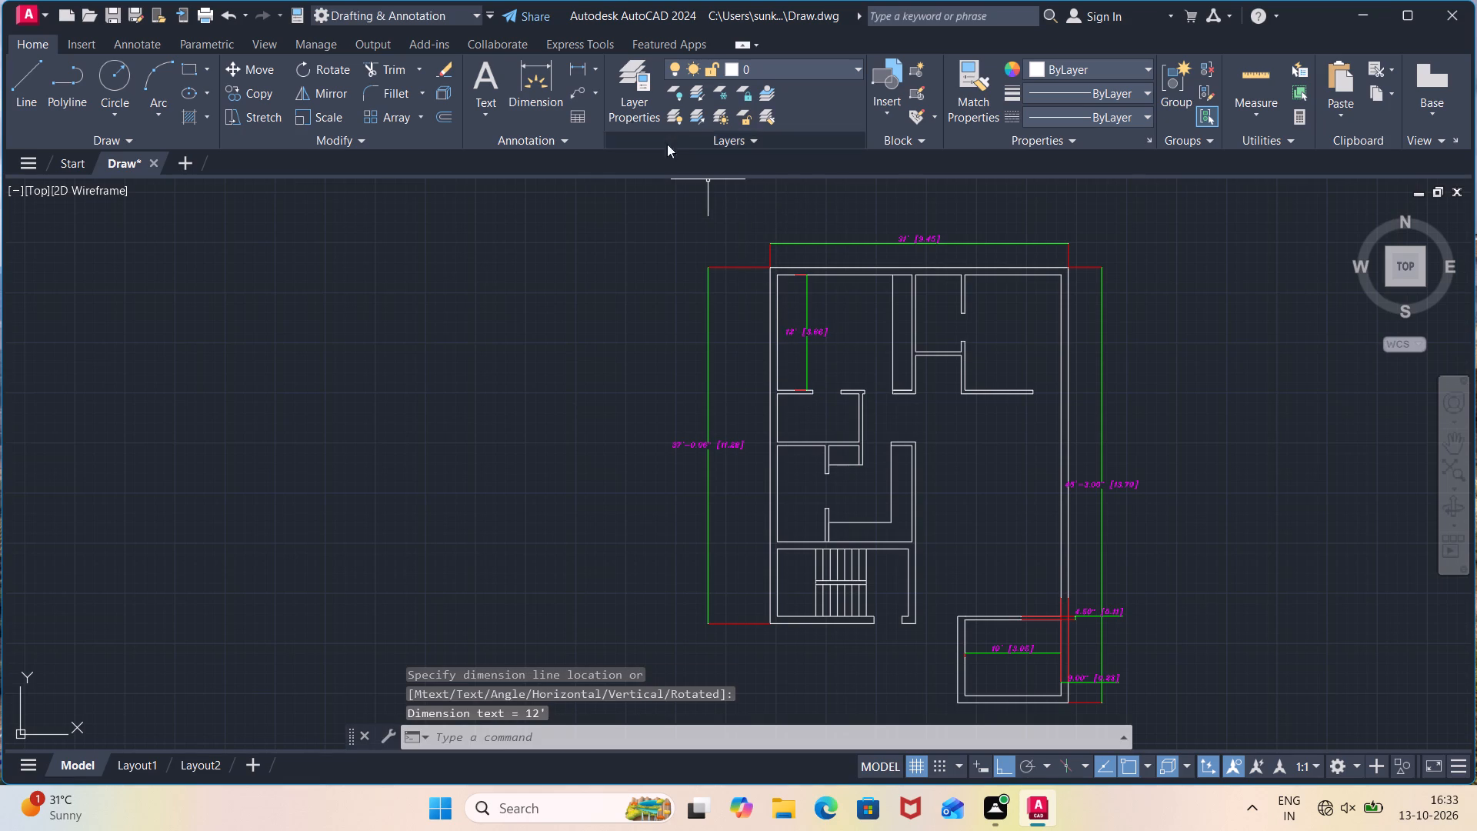
# Add a horizontal linear dimension for the inside width of the upper-left room, from the left wall to the partition beyond the narrow strip.
pyautogui.click(578, 68)
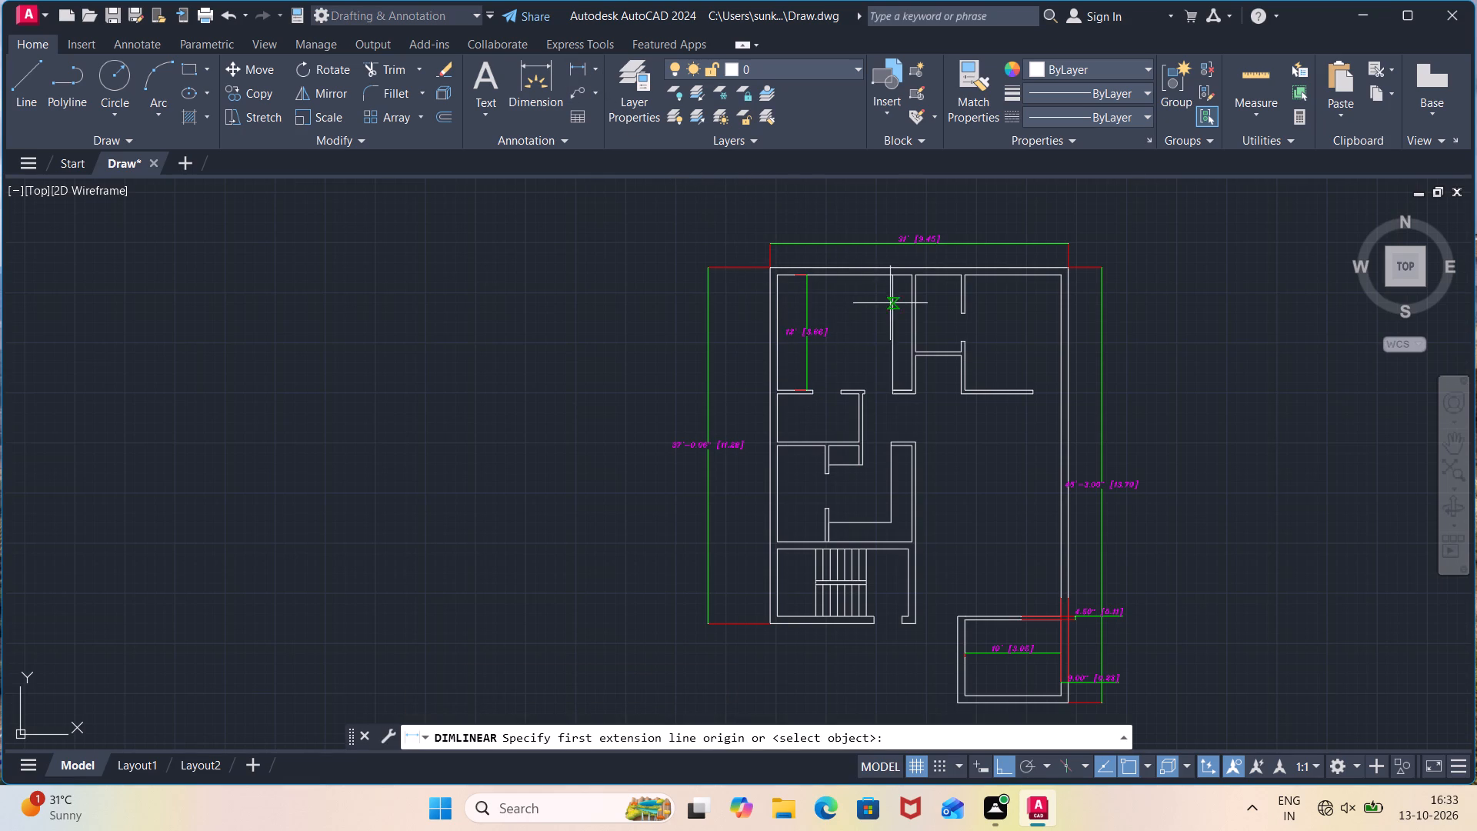
pyautogui.click(913, 300)
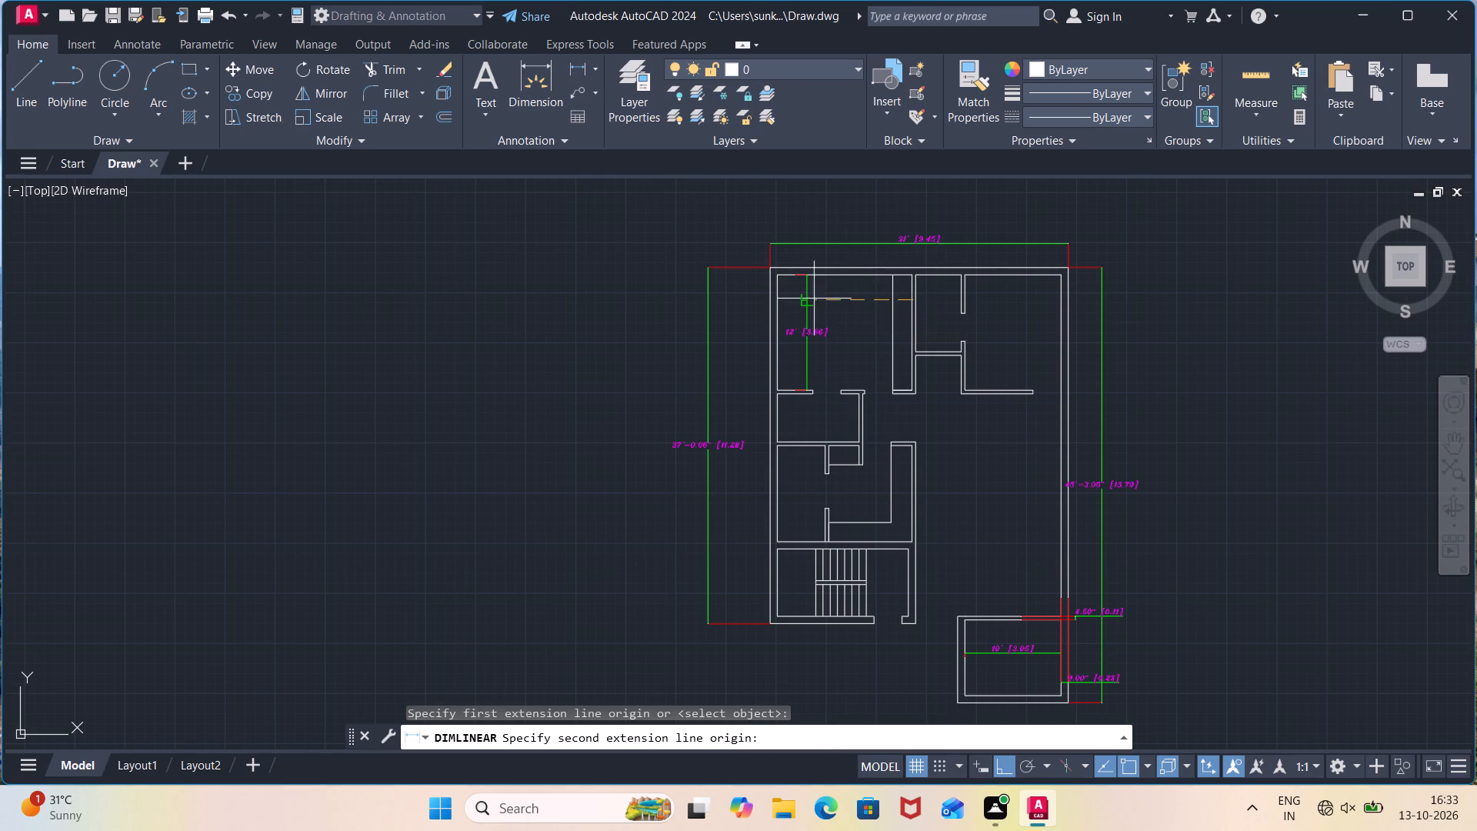
pyautogui.click(780, 299)
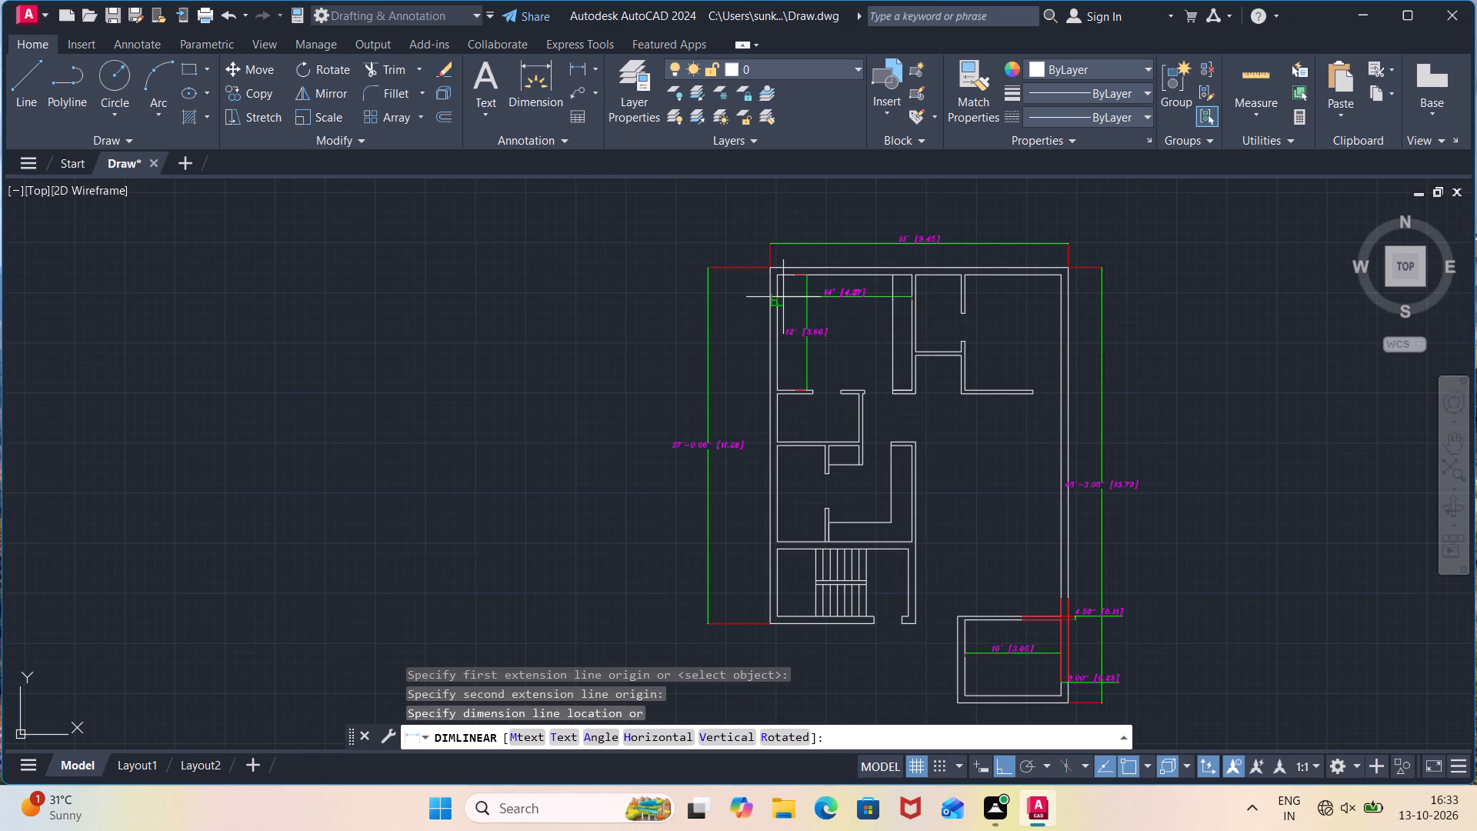
pyautogui.click(784, 296)
# Add a horizontal linear dimension for the inside width of the upper-right room, placing it just below the top wall.
pyautogui.scroll(1, 878, 315)
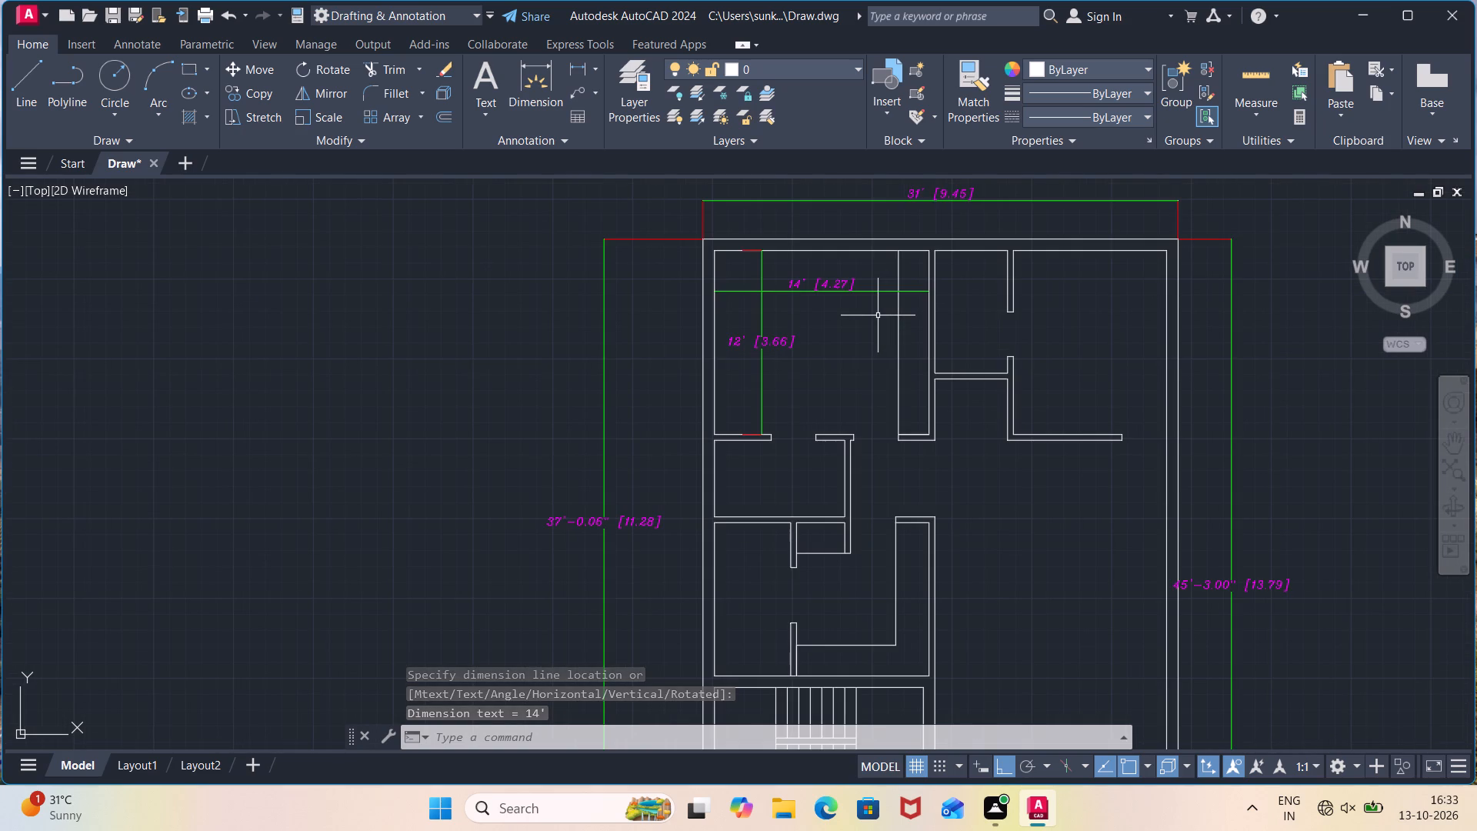
pyautogui.moveTo(878, 315); pyautogui.dragTo(665, 302, button='middle')
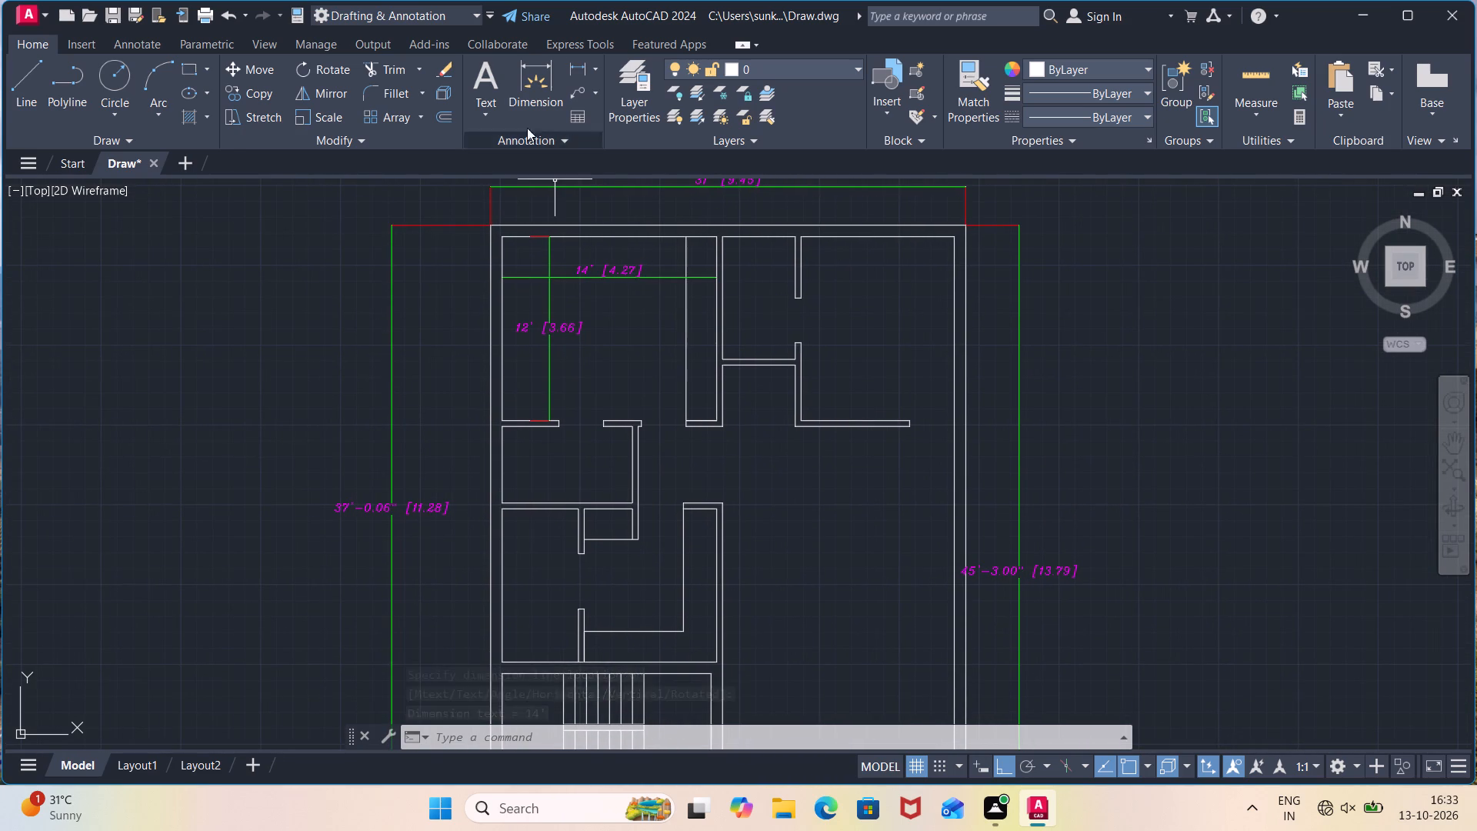
pyautogui.click(576, 70)
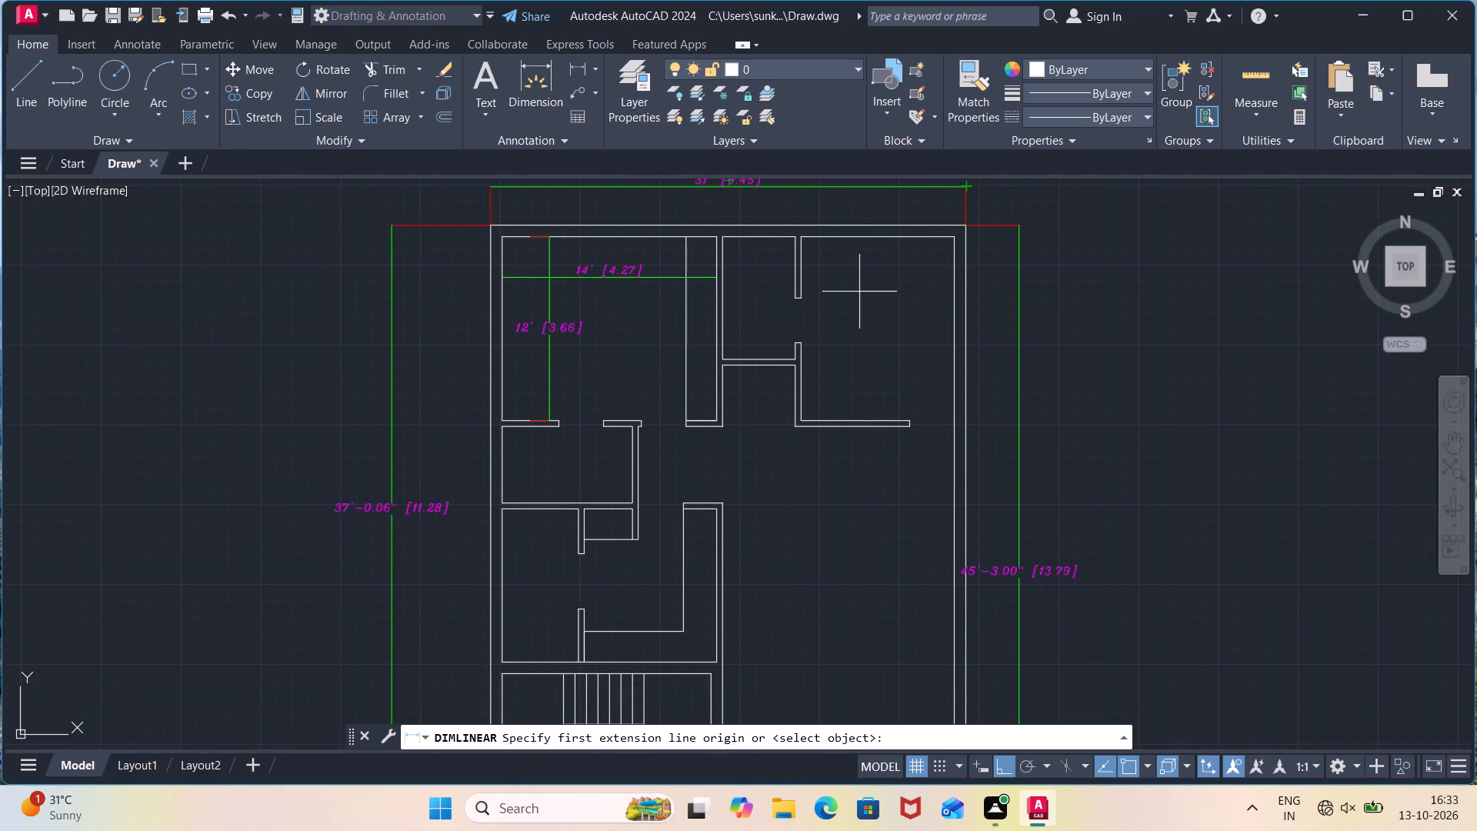
pyautogui.click(799, 271)
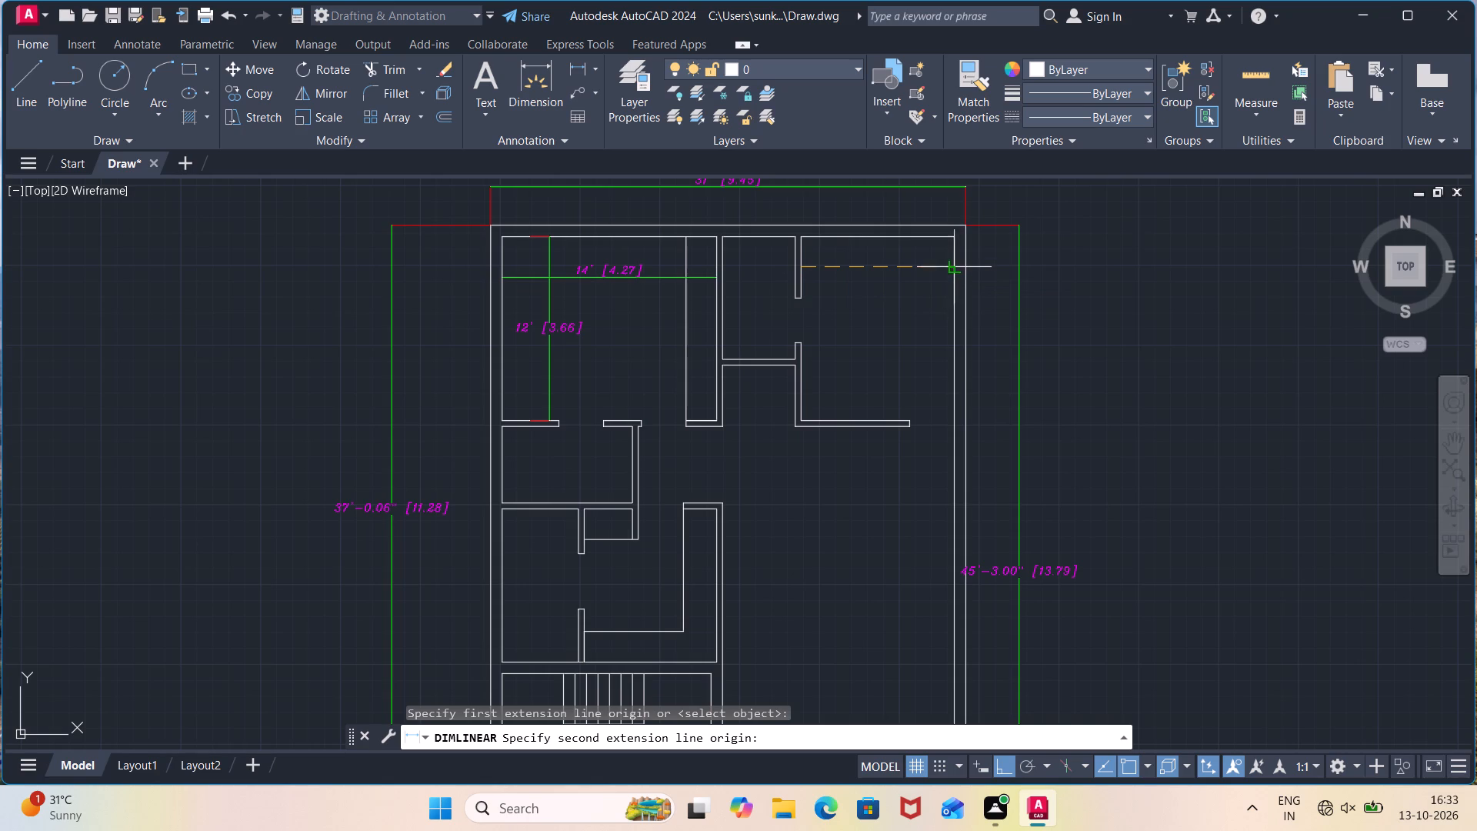
pyautogui.click(955, 270)
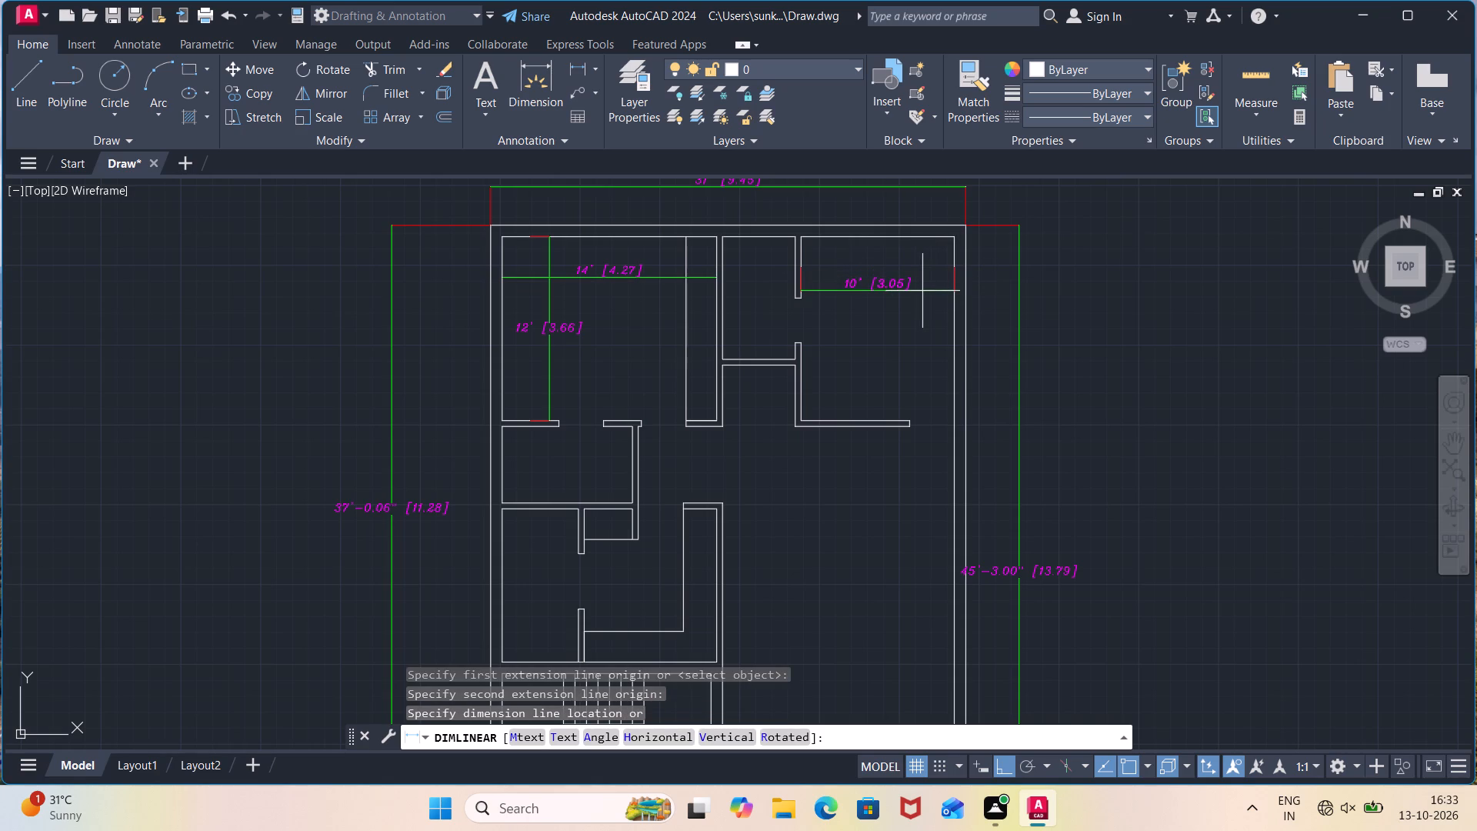
pyautogui.scroll(2, 917, 268)
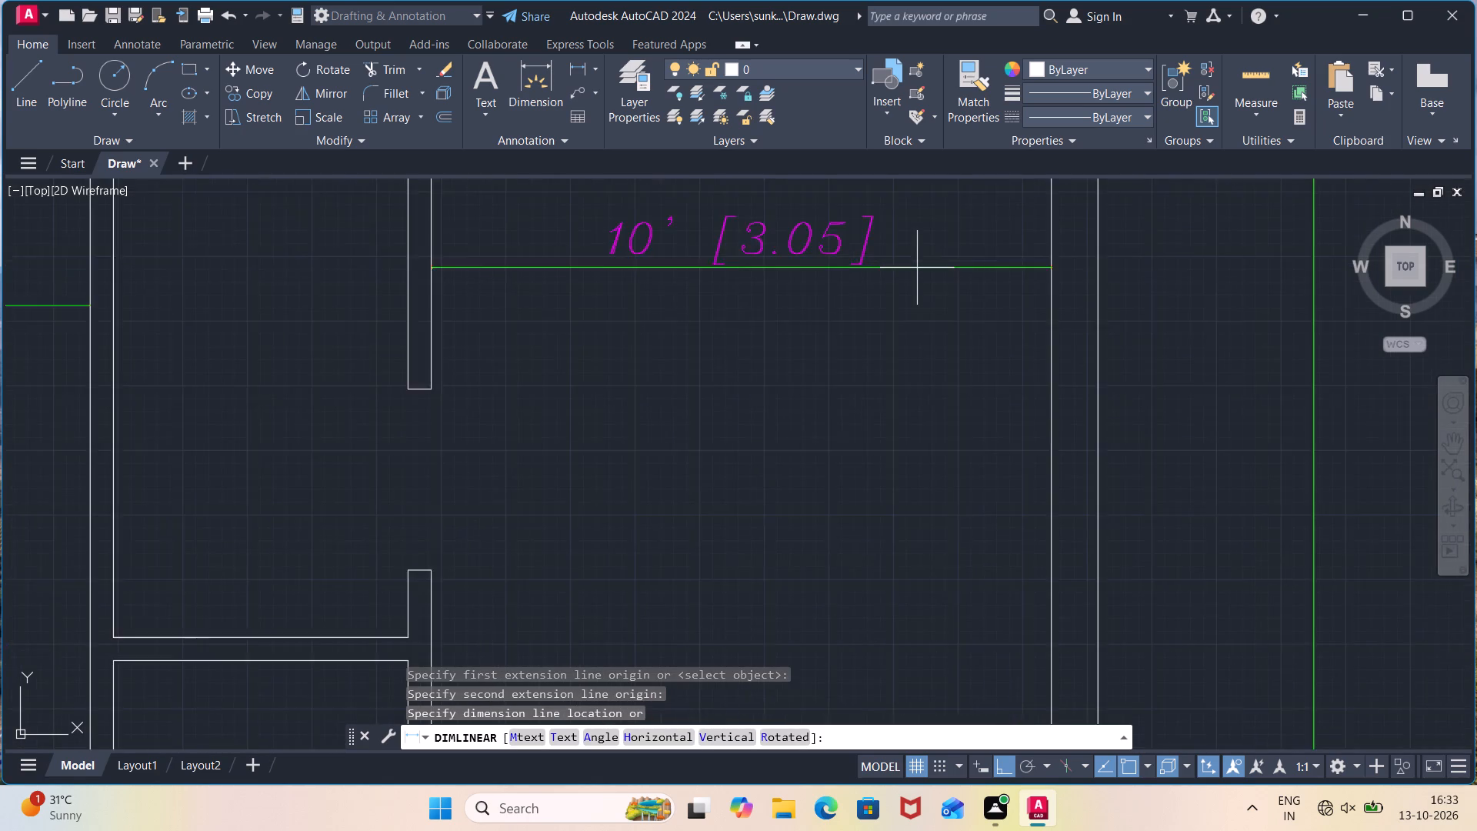
pyautogui.scroll(2, 917, 268)
pyautogui.scroll(-3, 917, 268)
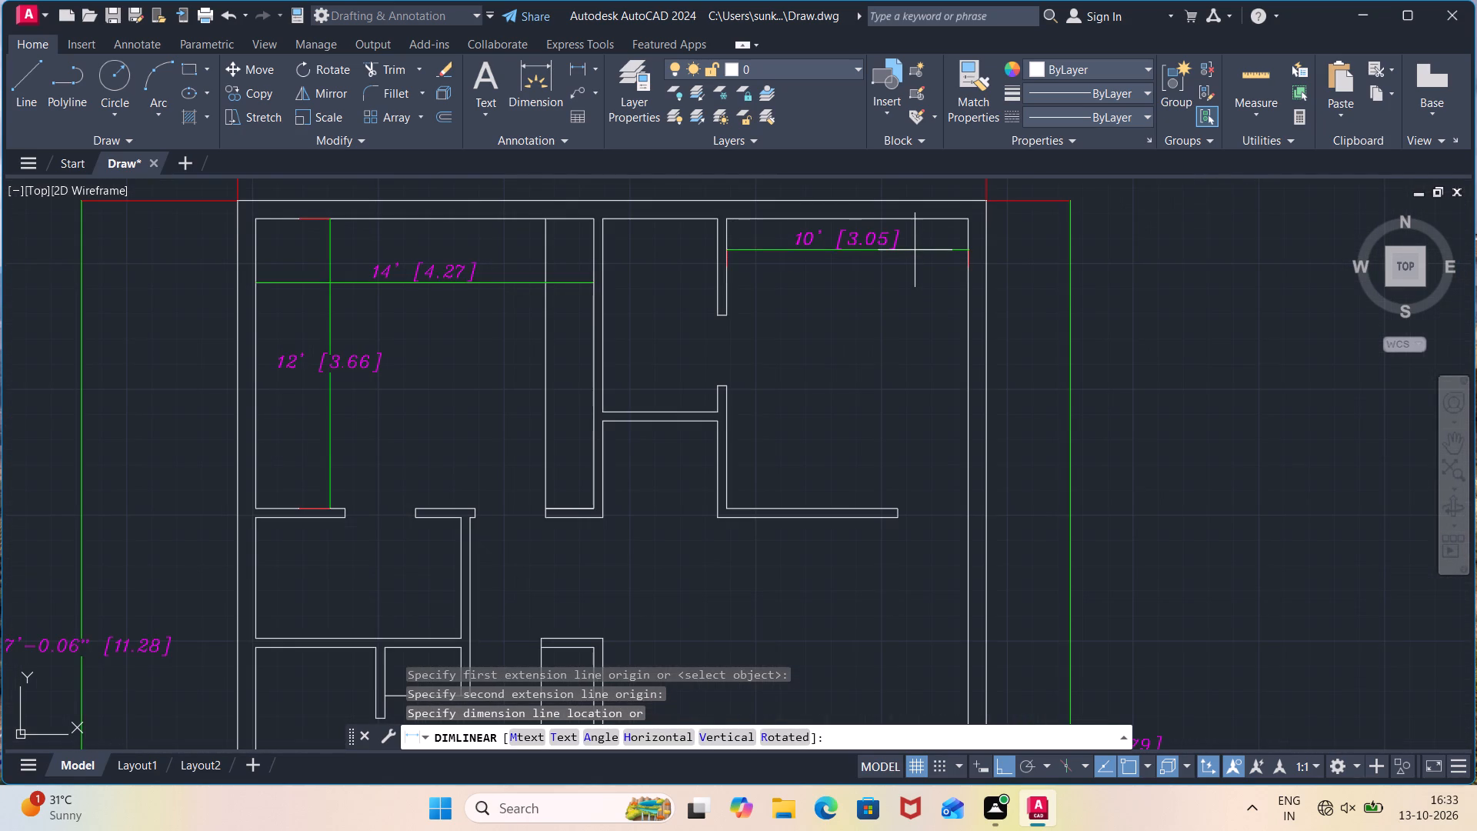
pyautogui.click(911, 249)
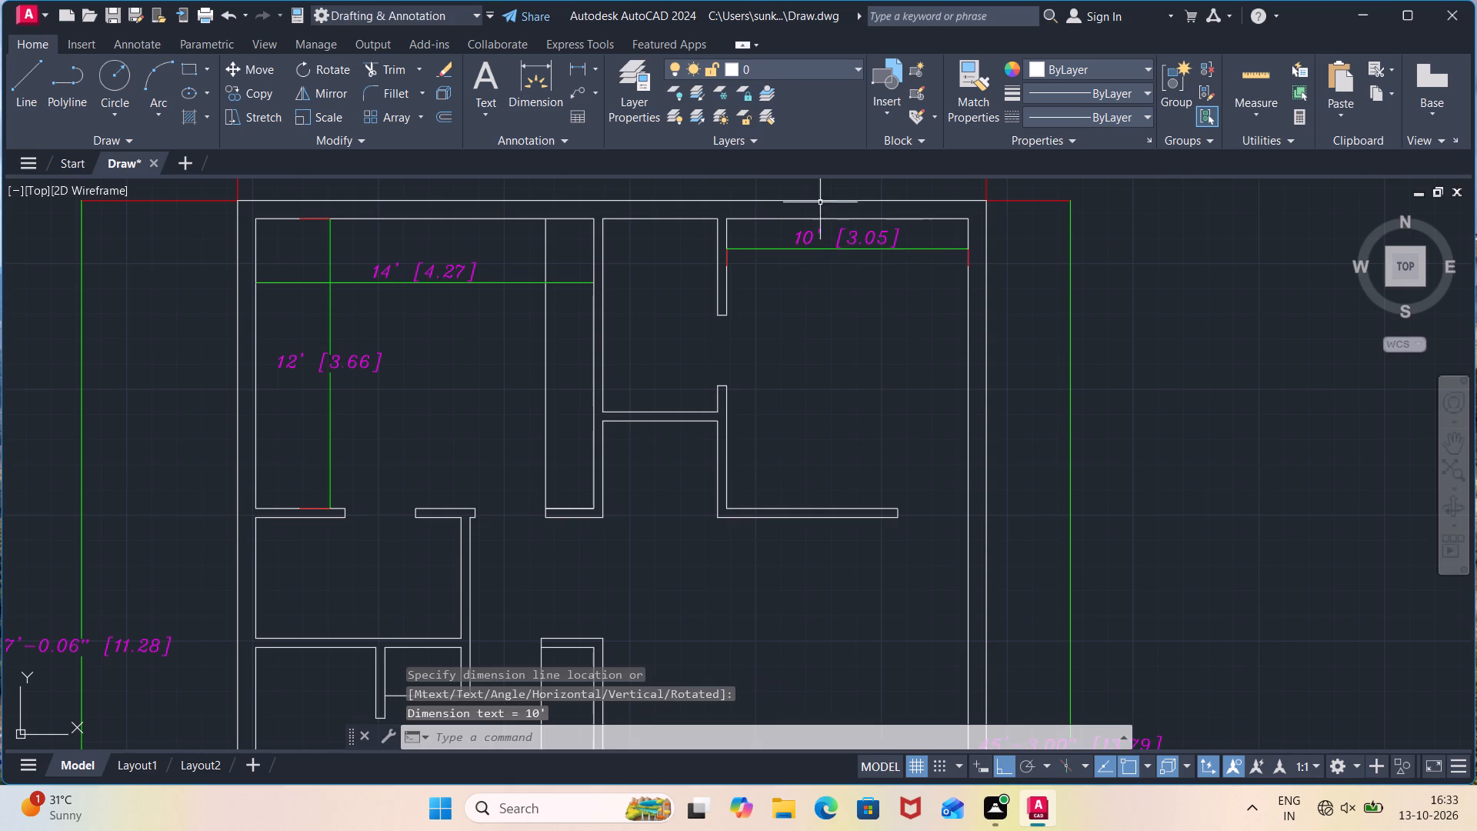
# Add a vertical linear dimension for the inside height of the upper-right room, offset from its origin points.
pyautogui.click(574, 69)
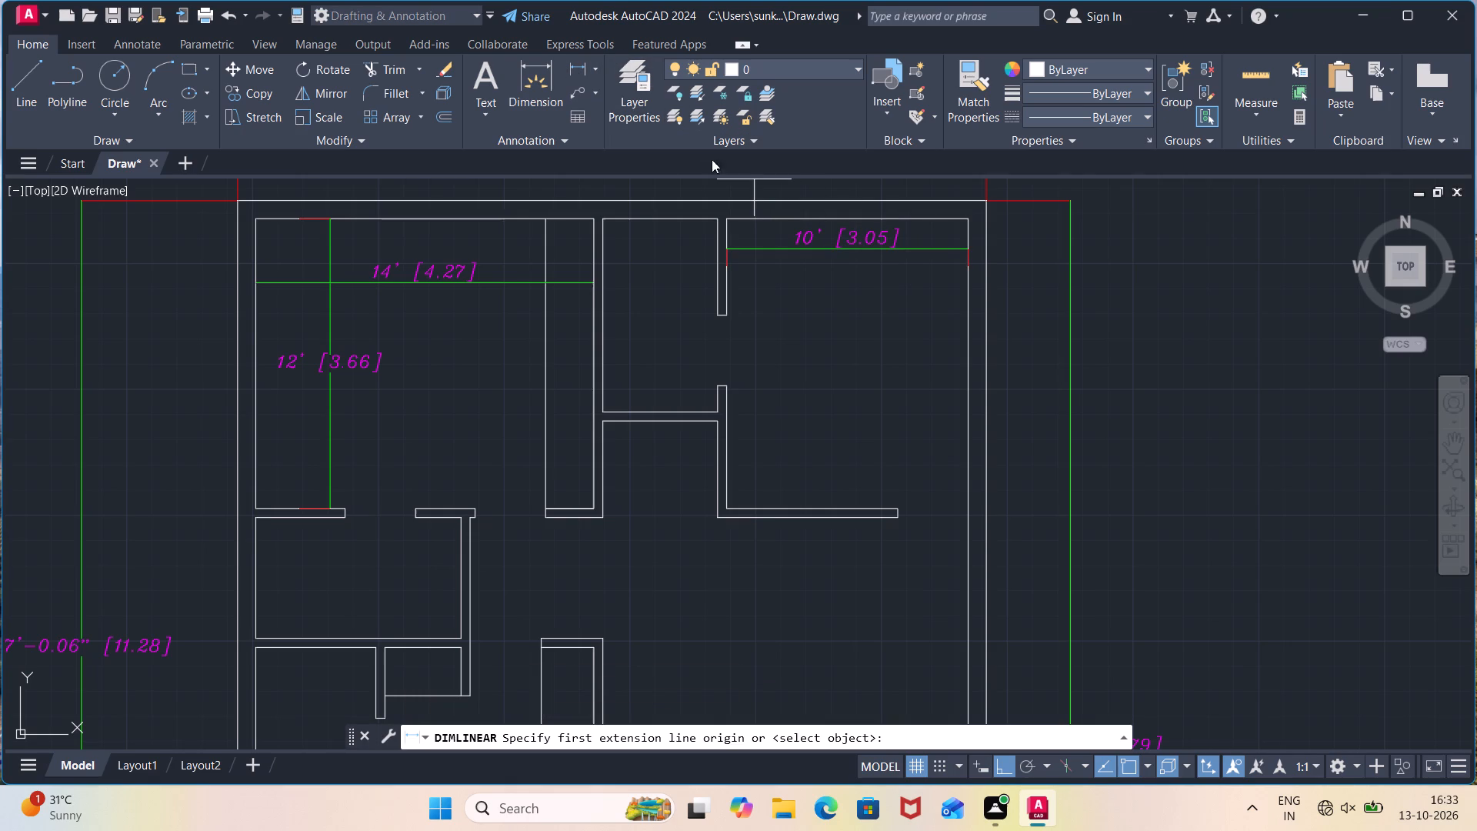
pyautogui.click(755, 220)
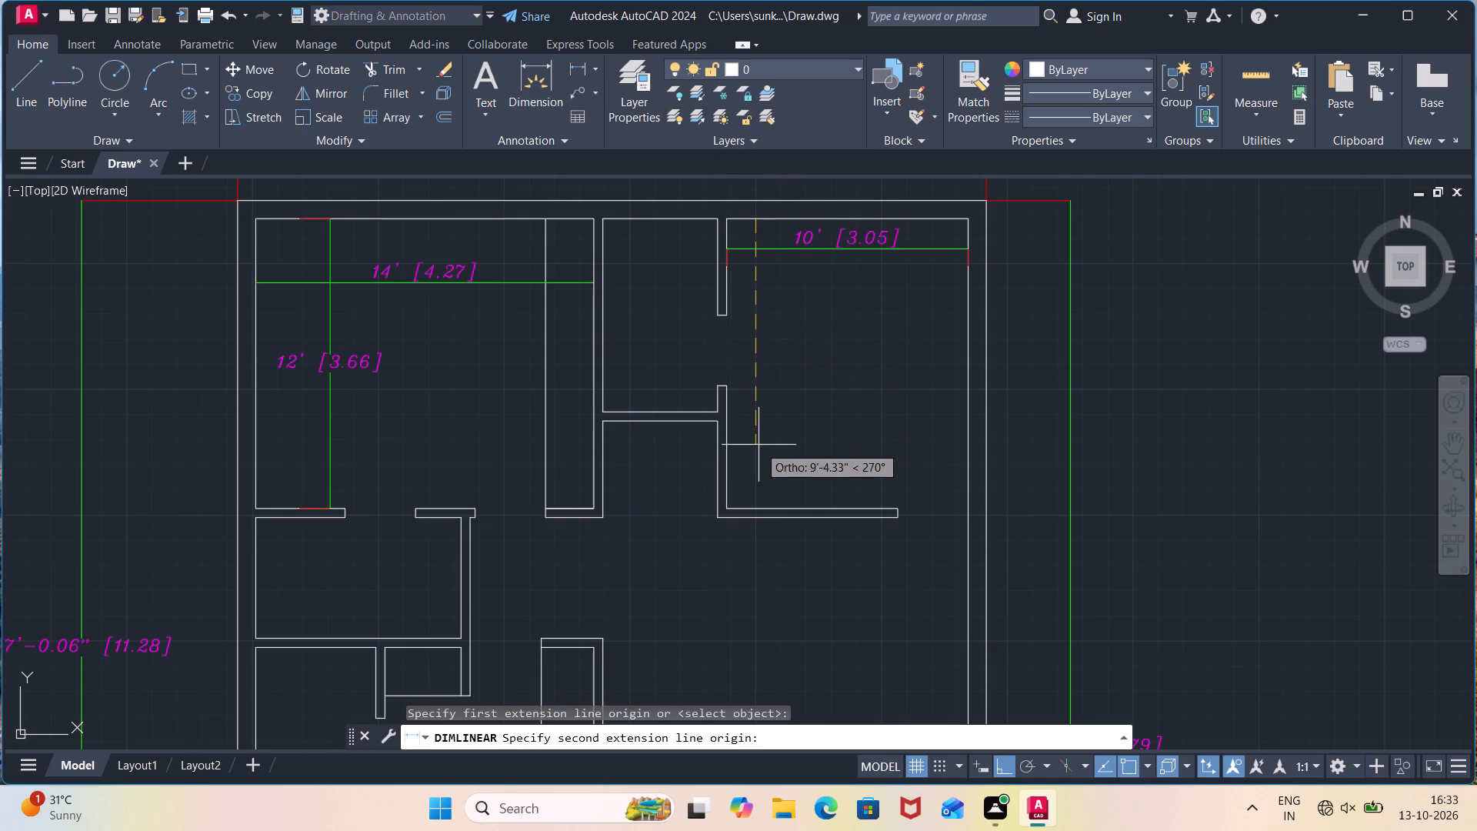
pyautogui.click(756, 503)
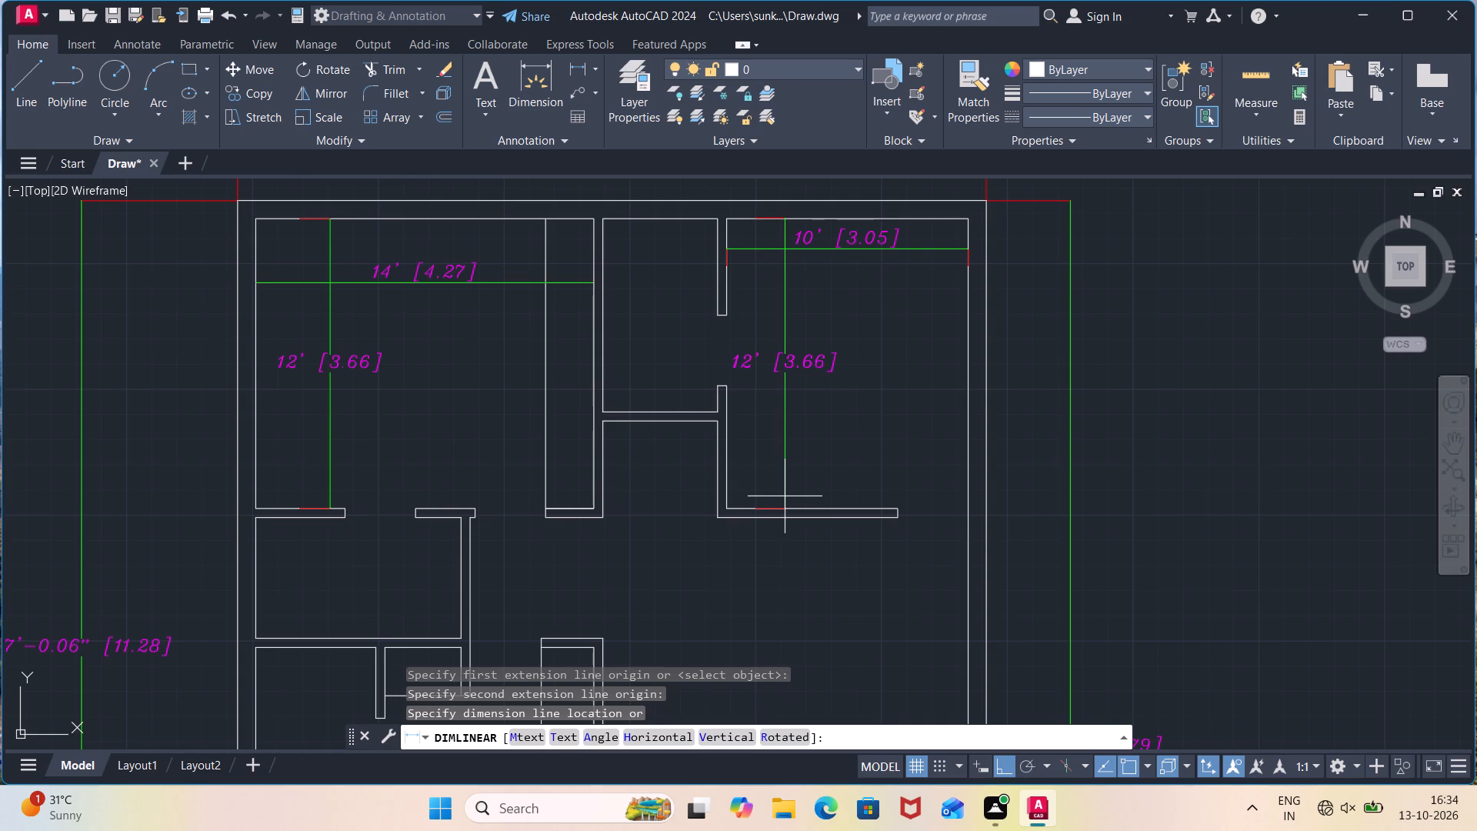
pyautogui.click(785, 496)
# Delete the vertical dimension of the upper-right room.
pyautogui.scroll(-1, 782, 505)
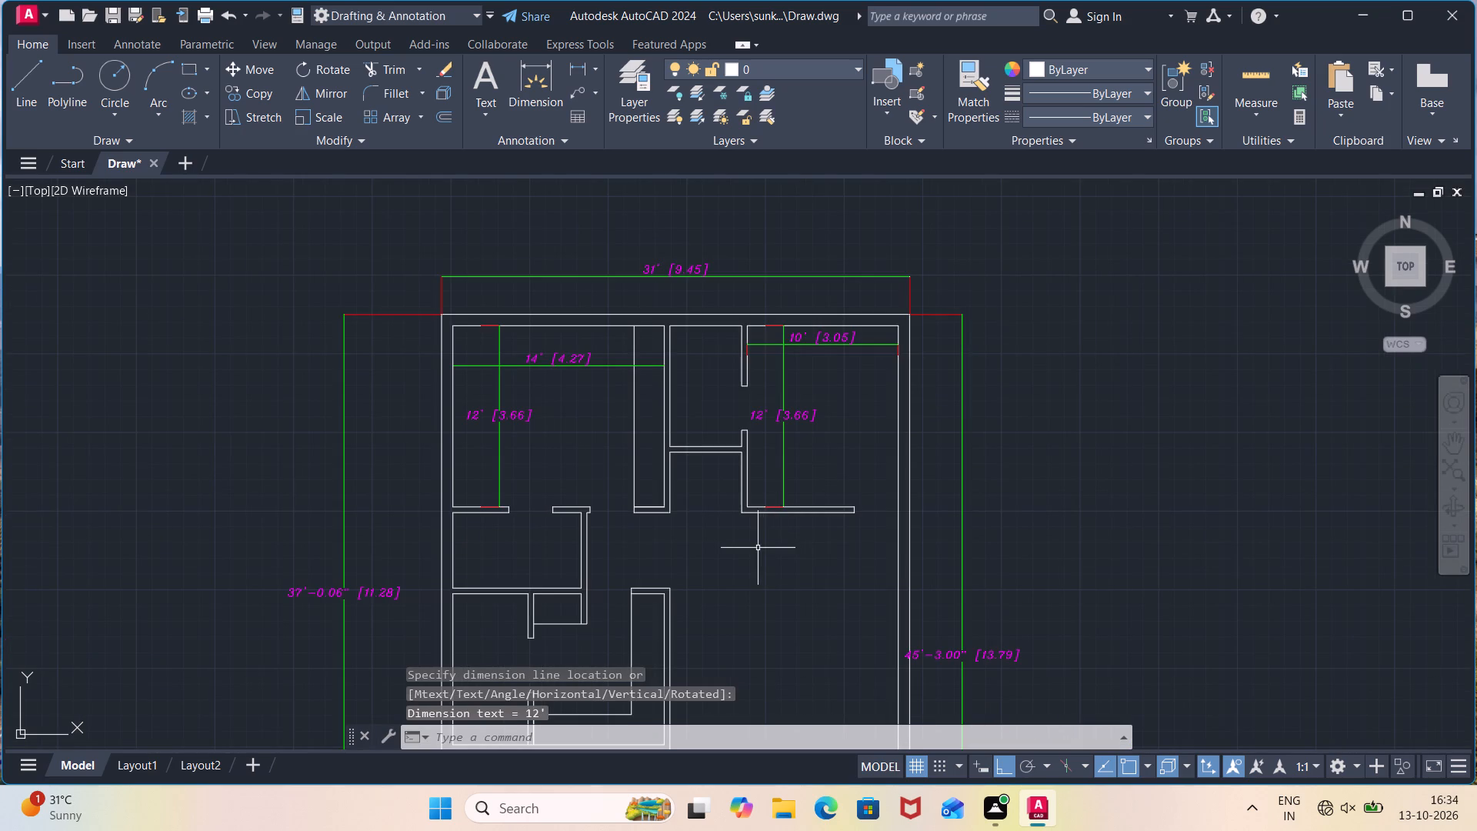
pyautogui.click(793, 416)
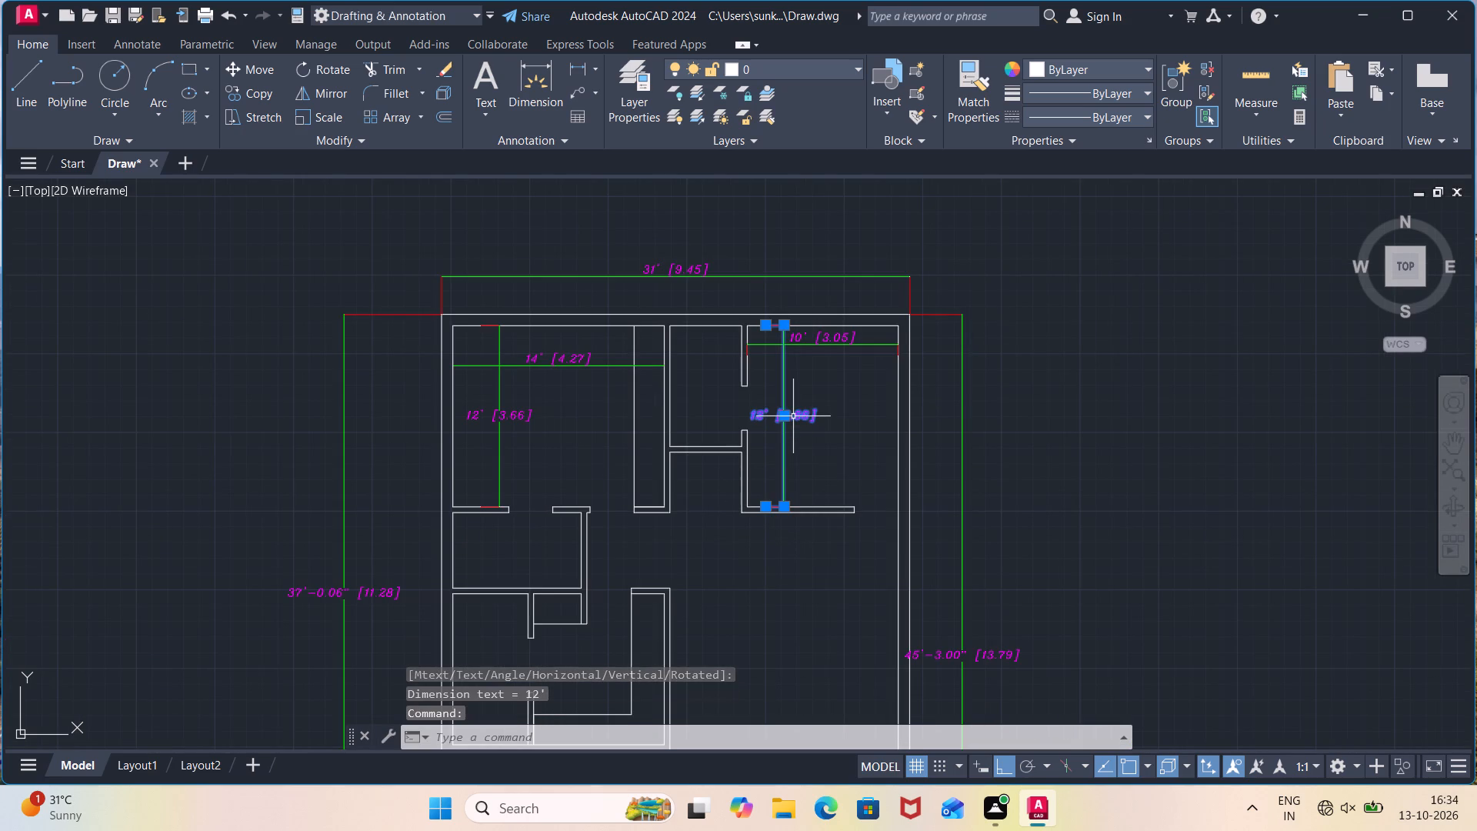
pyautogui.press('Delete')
# Add a vertical linear dimension for the inside height of the upper-right room, placing the dimension line in line with its origin points.
pyautogui.click(578, 76)
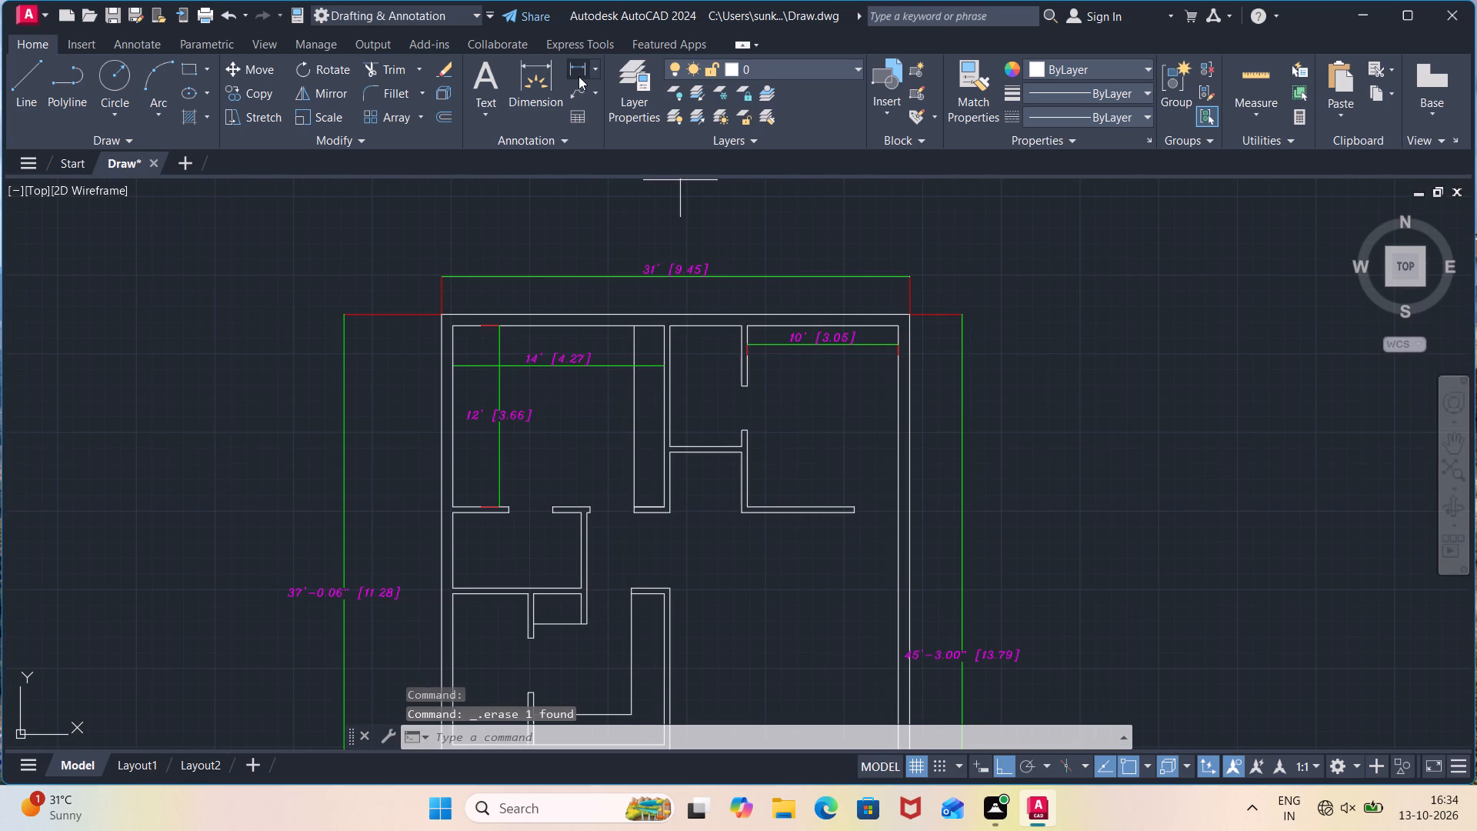
pyautogui.click(782, 323)
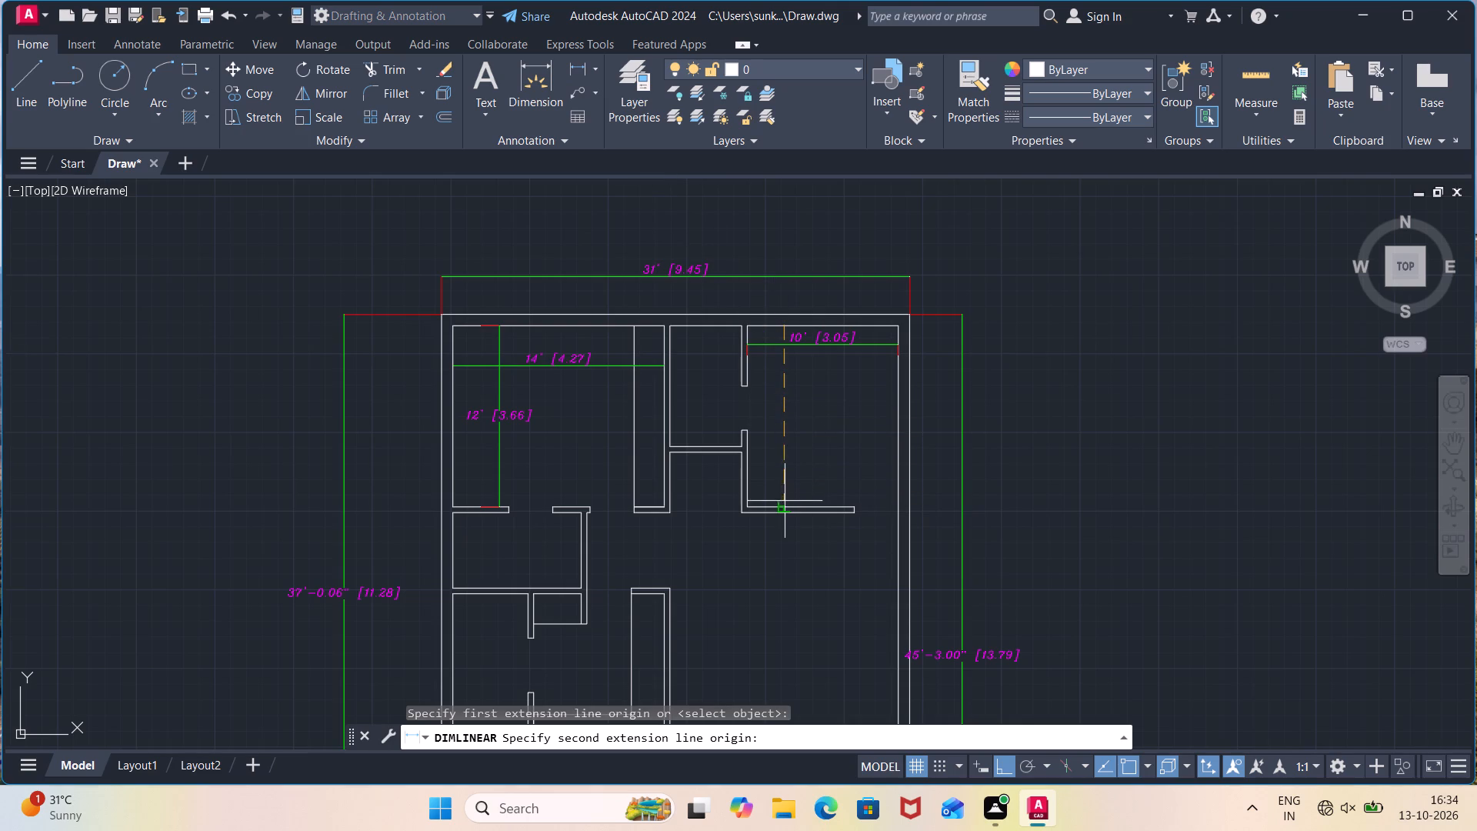
pyautogui.click(785, 506)
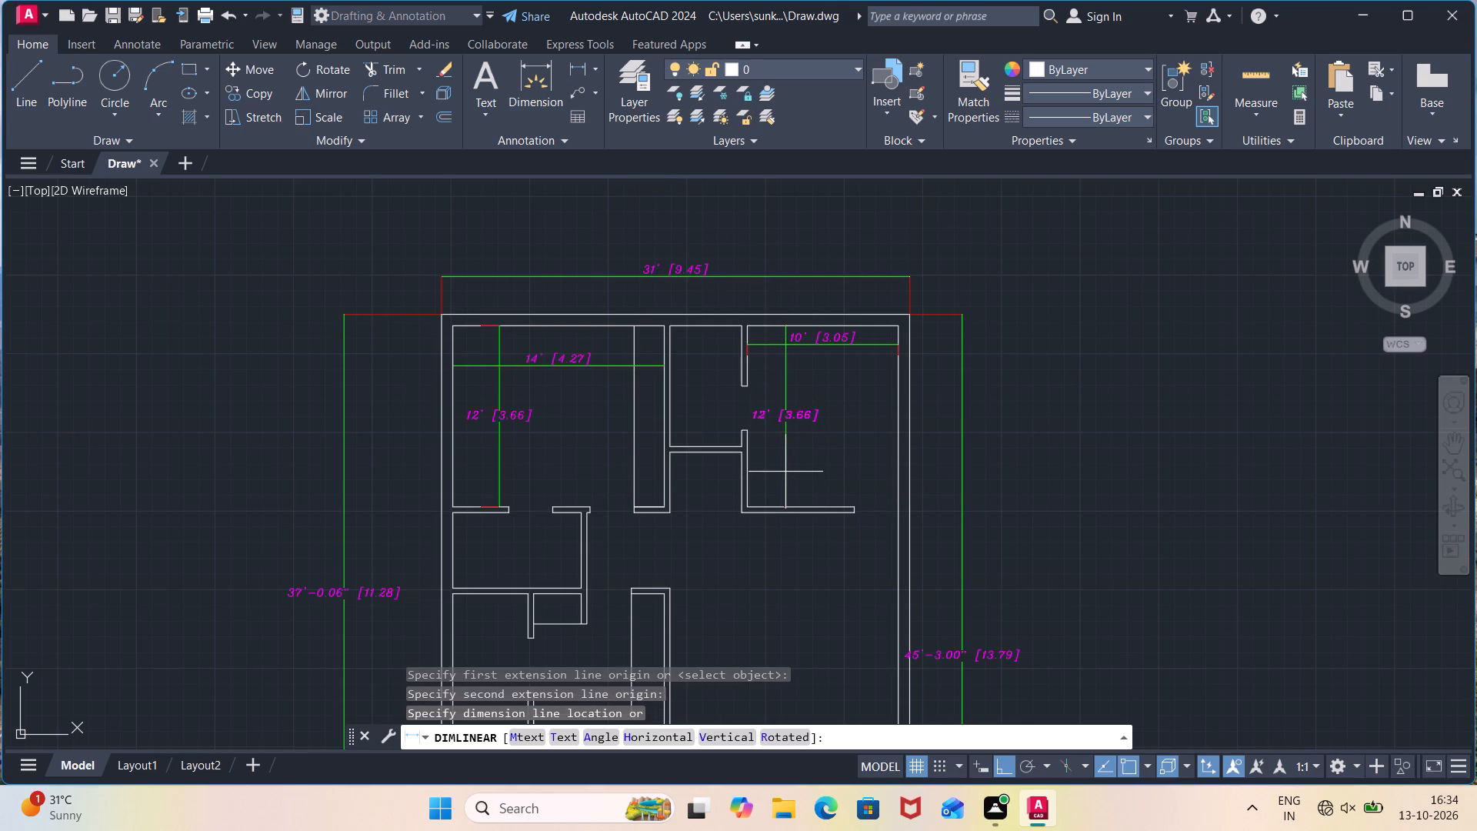
pyautogui.click(785, 472)
# Add a vertical linear dimension for the inside height of the small upper-middle room.
pyautogui.click(584, 75)
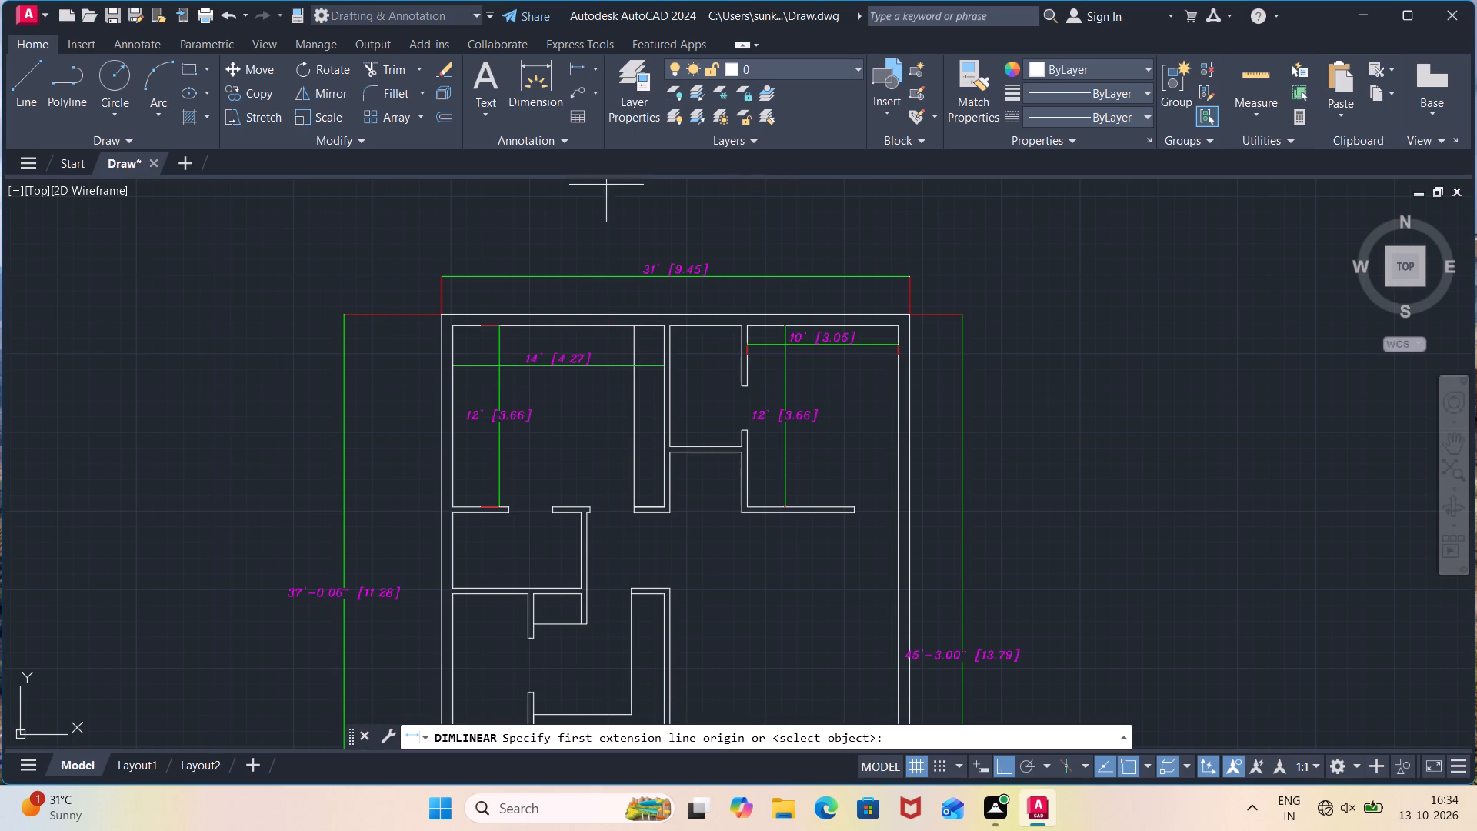
pyautogui.moveTo(645, 536); pyautogui.dragTo(650, 466, button='middle')
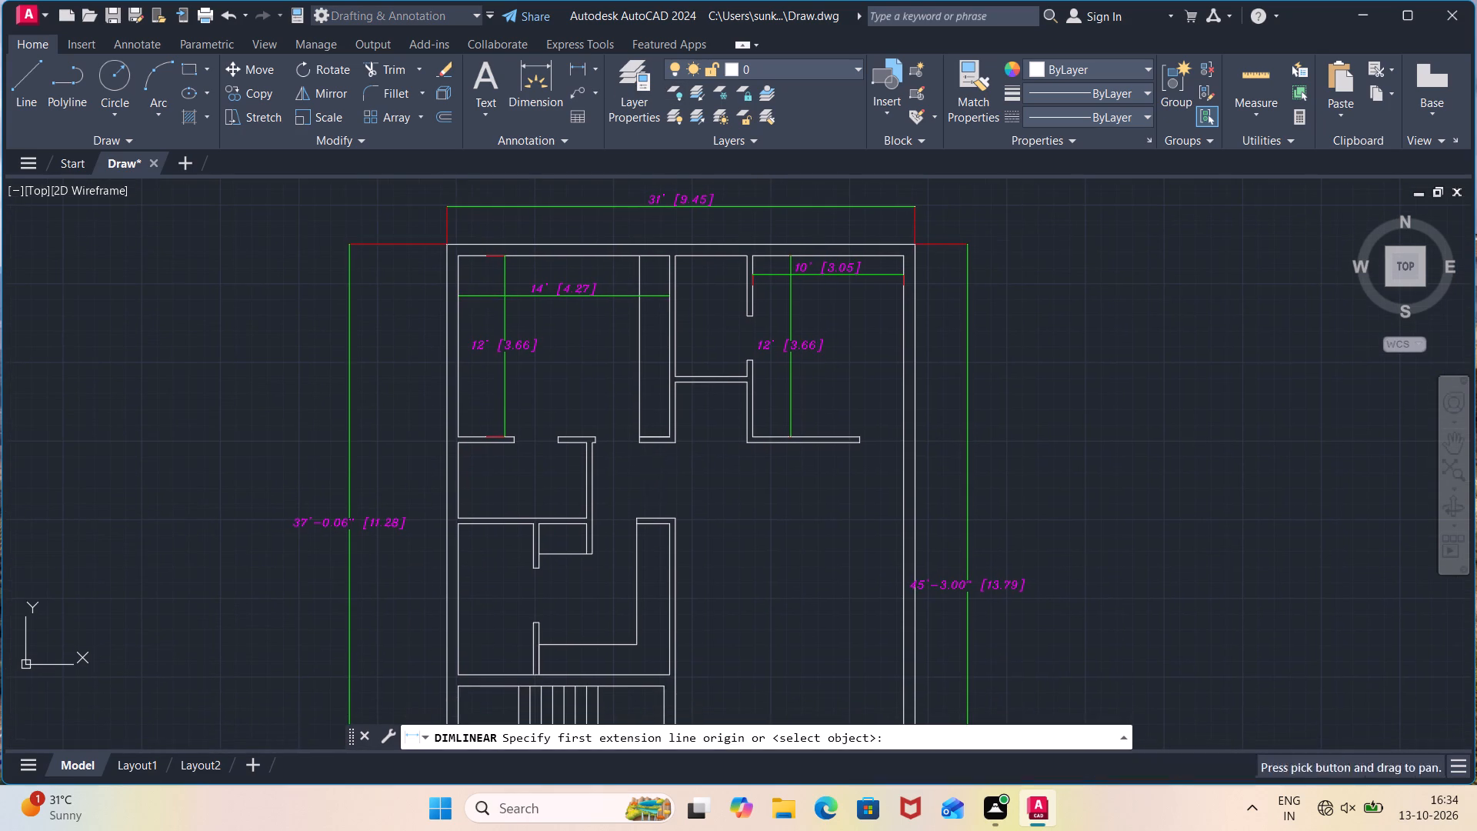
pyautogui.click(695, 375)
pyautogui.click(698, 252)
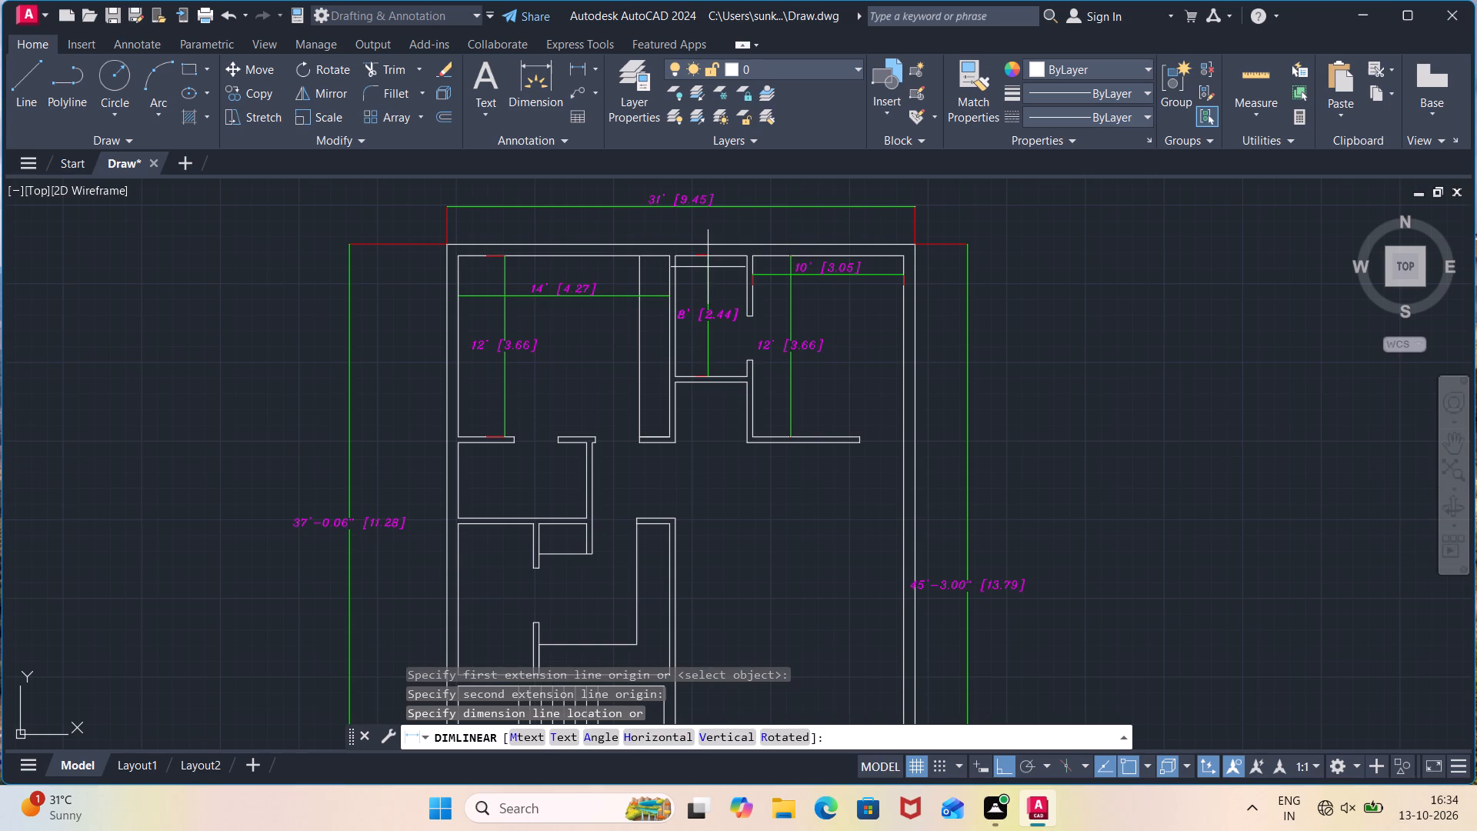
pyautogui.click(708, 267)
# Add a horizontal linear dimension for the inside width of the small room below the upper-left room, placed near its lower wall.
pyautogui.click(573, 70)
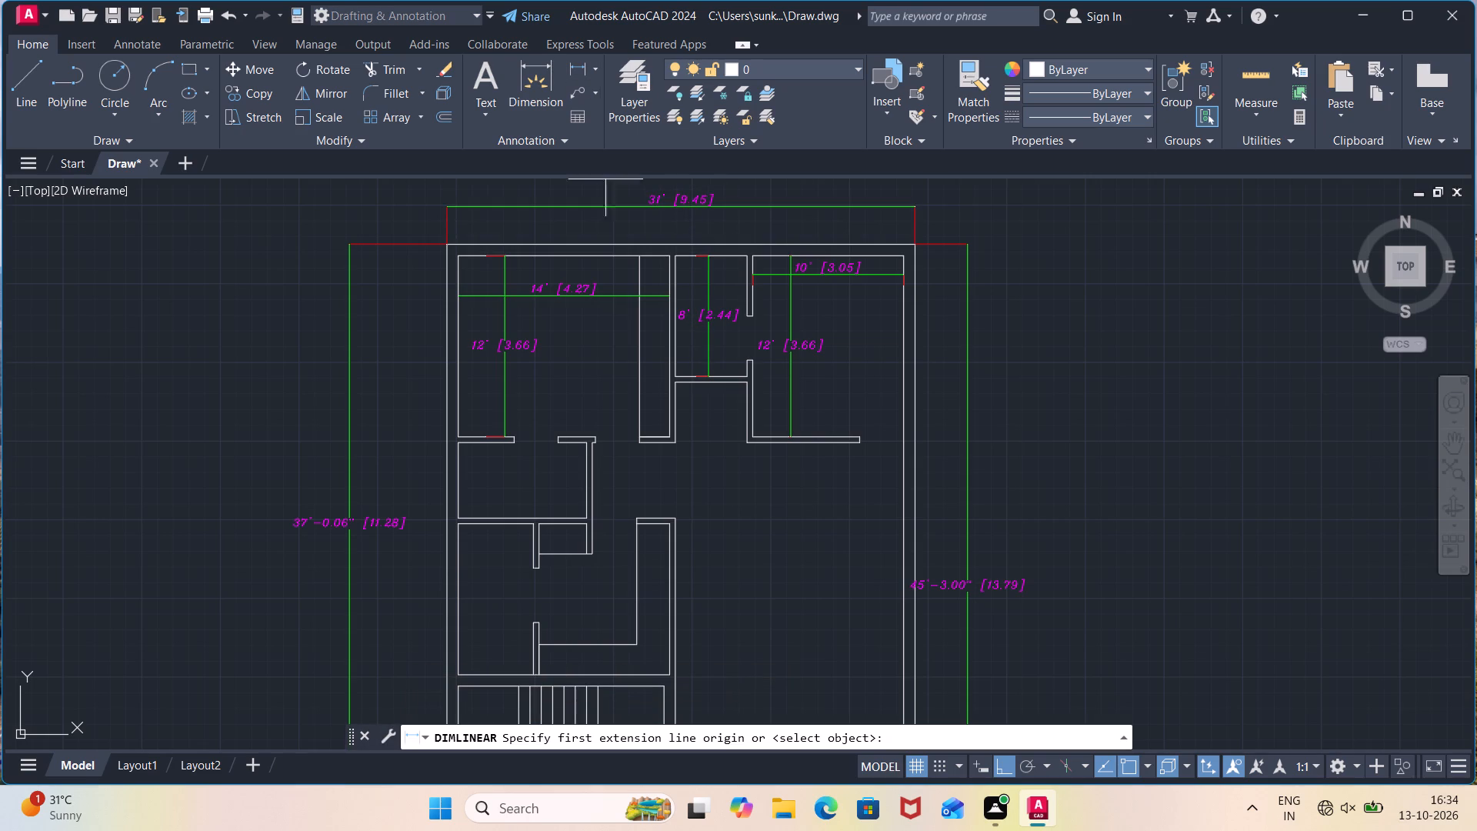
pyautogui.click(585, 482)
pyautogui.click(463, 475)
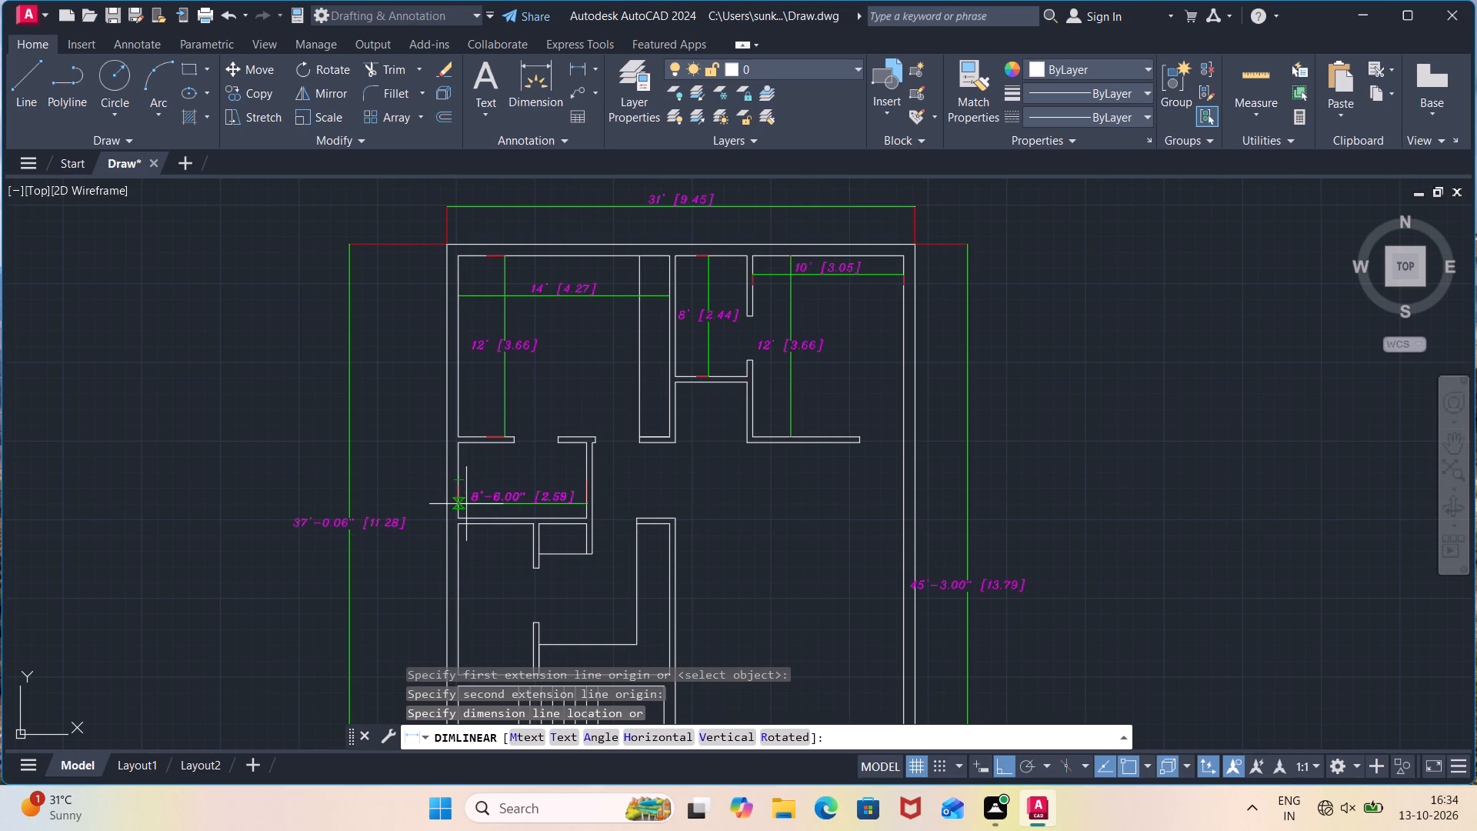
pyautogui.click(468, 508)
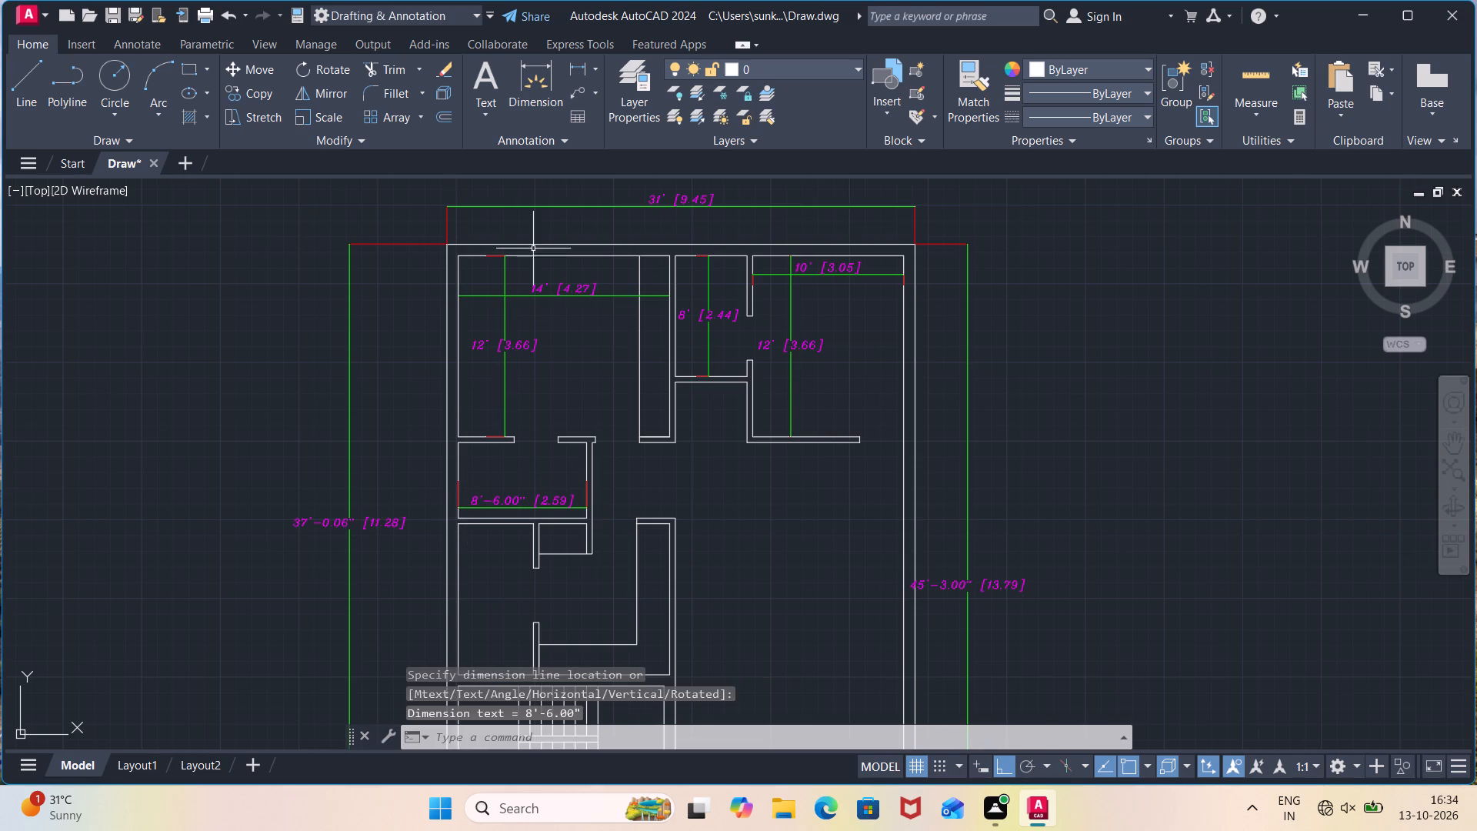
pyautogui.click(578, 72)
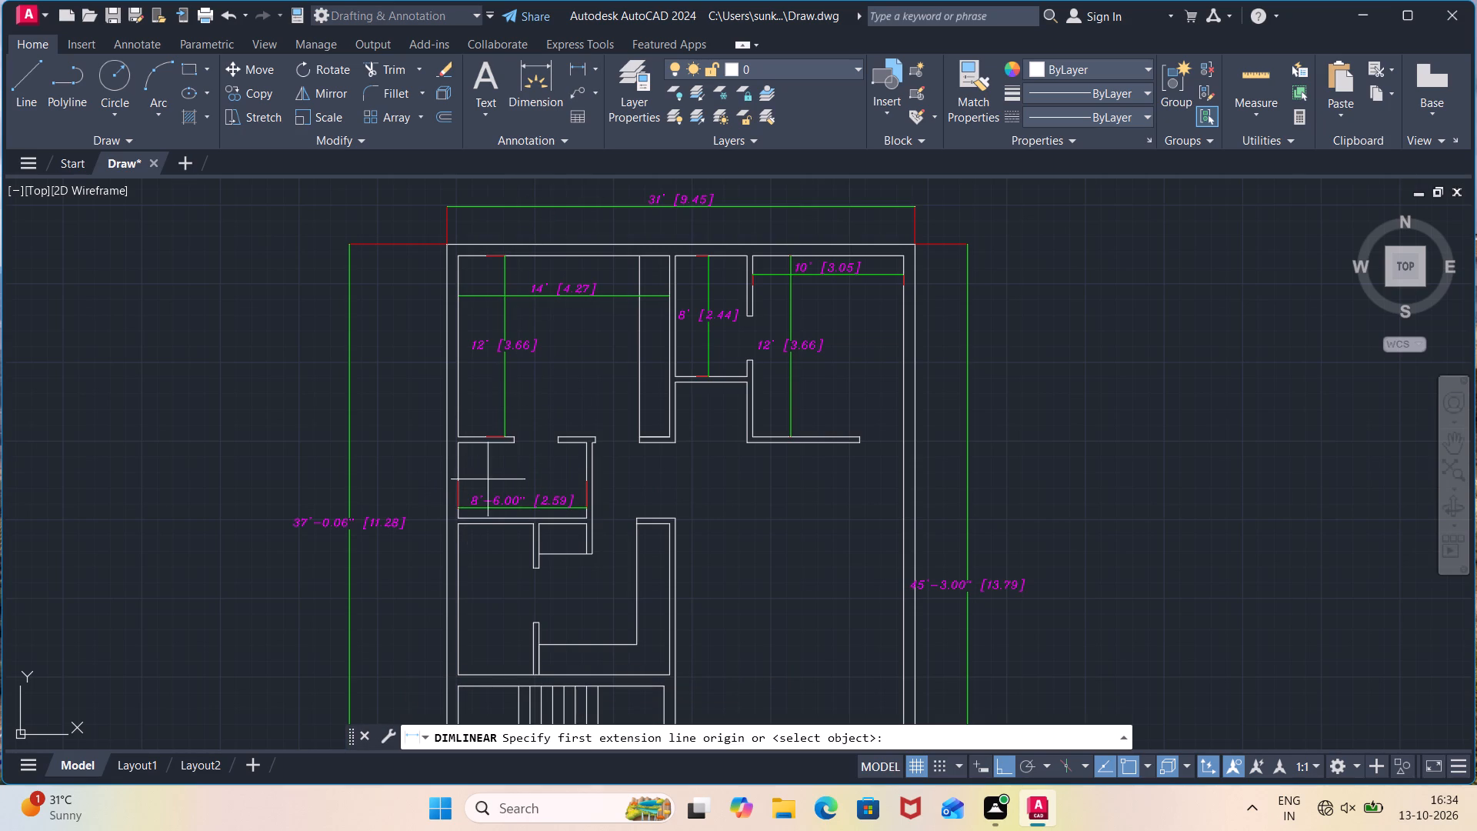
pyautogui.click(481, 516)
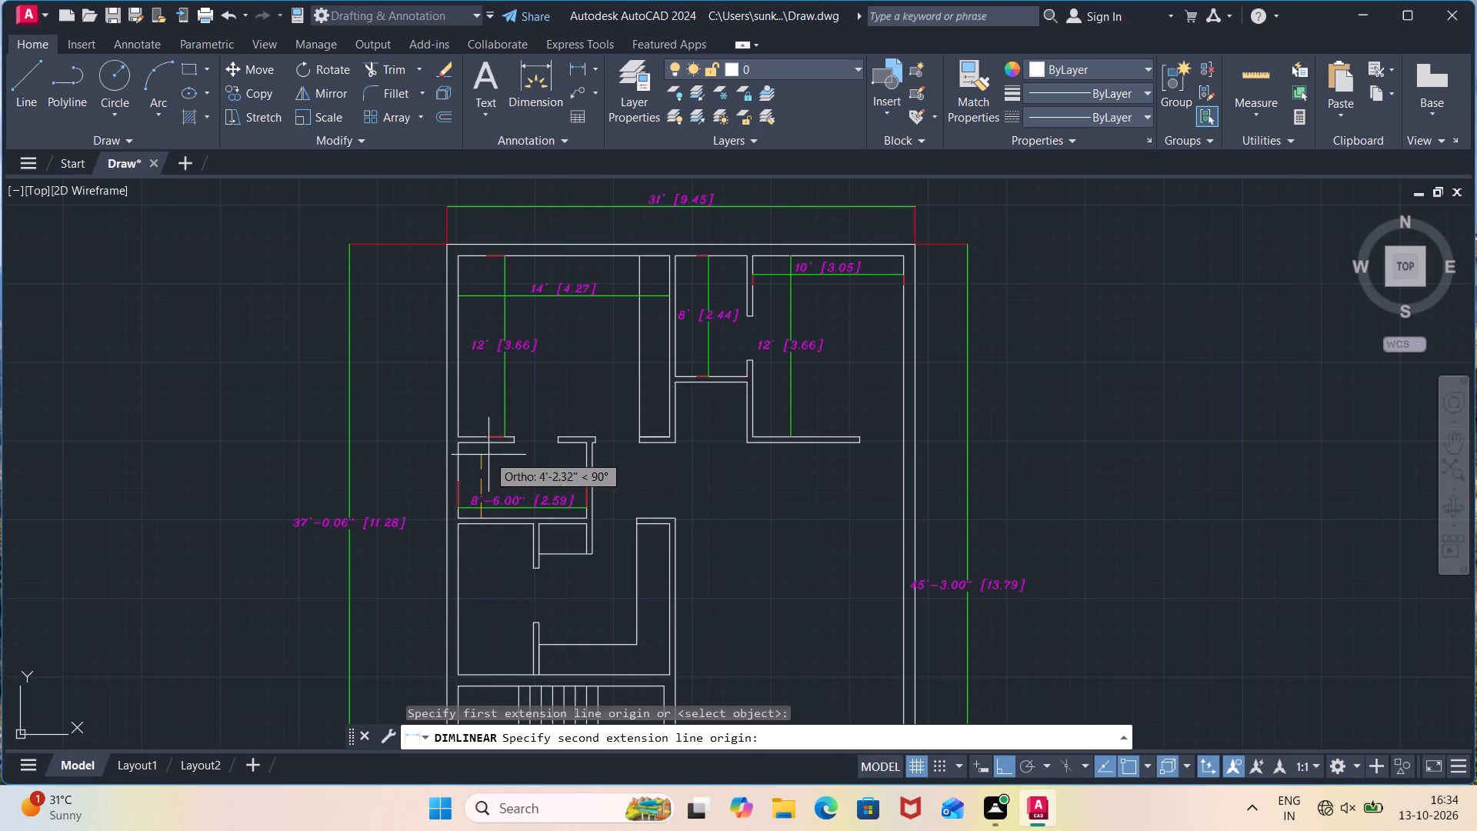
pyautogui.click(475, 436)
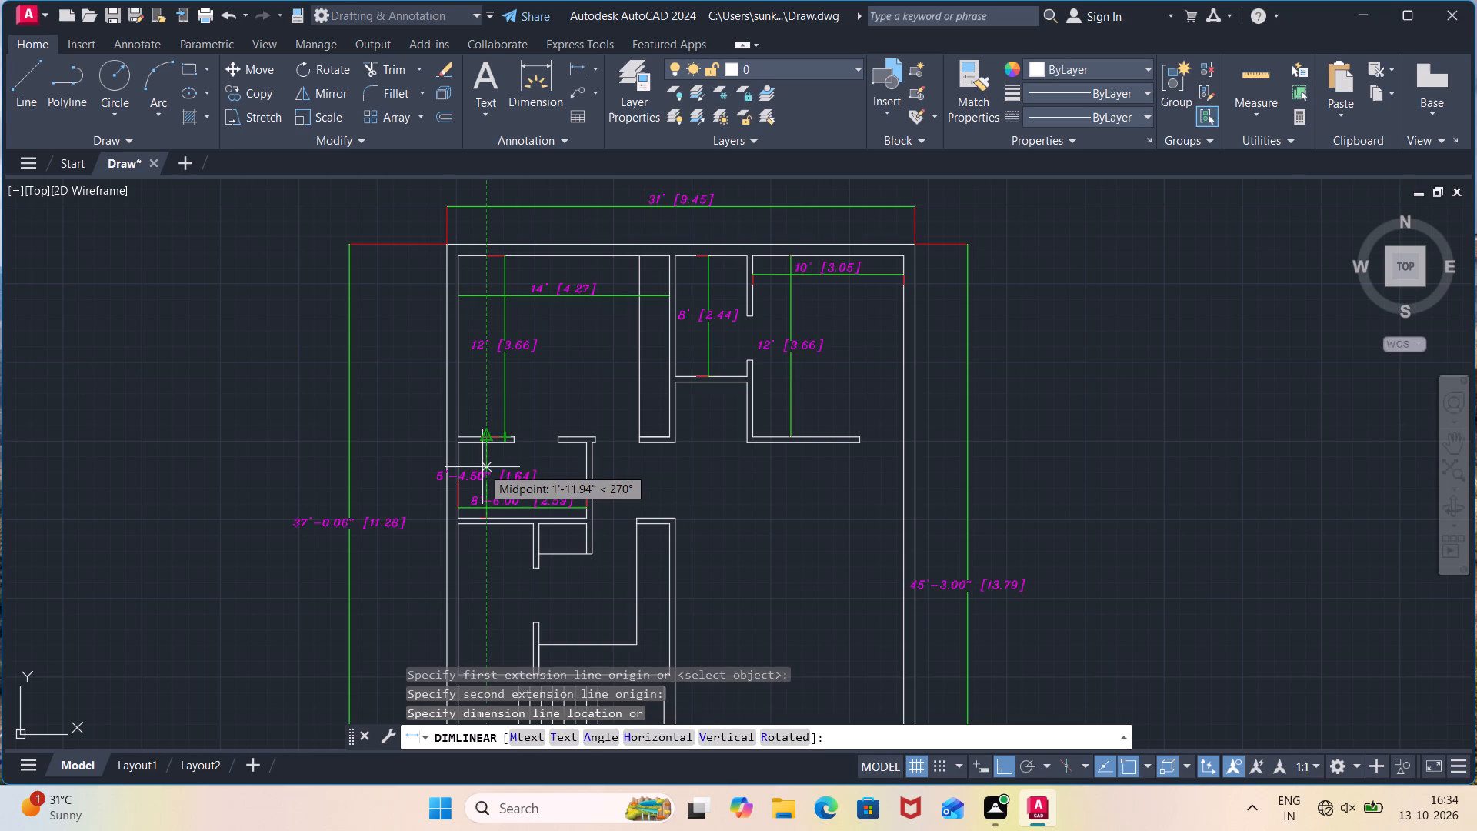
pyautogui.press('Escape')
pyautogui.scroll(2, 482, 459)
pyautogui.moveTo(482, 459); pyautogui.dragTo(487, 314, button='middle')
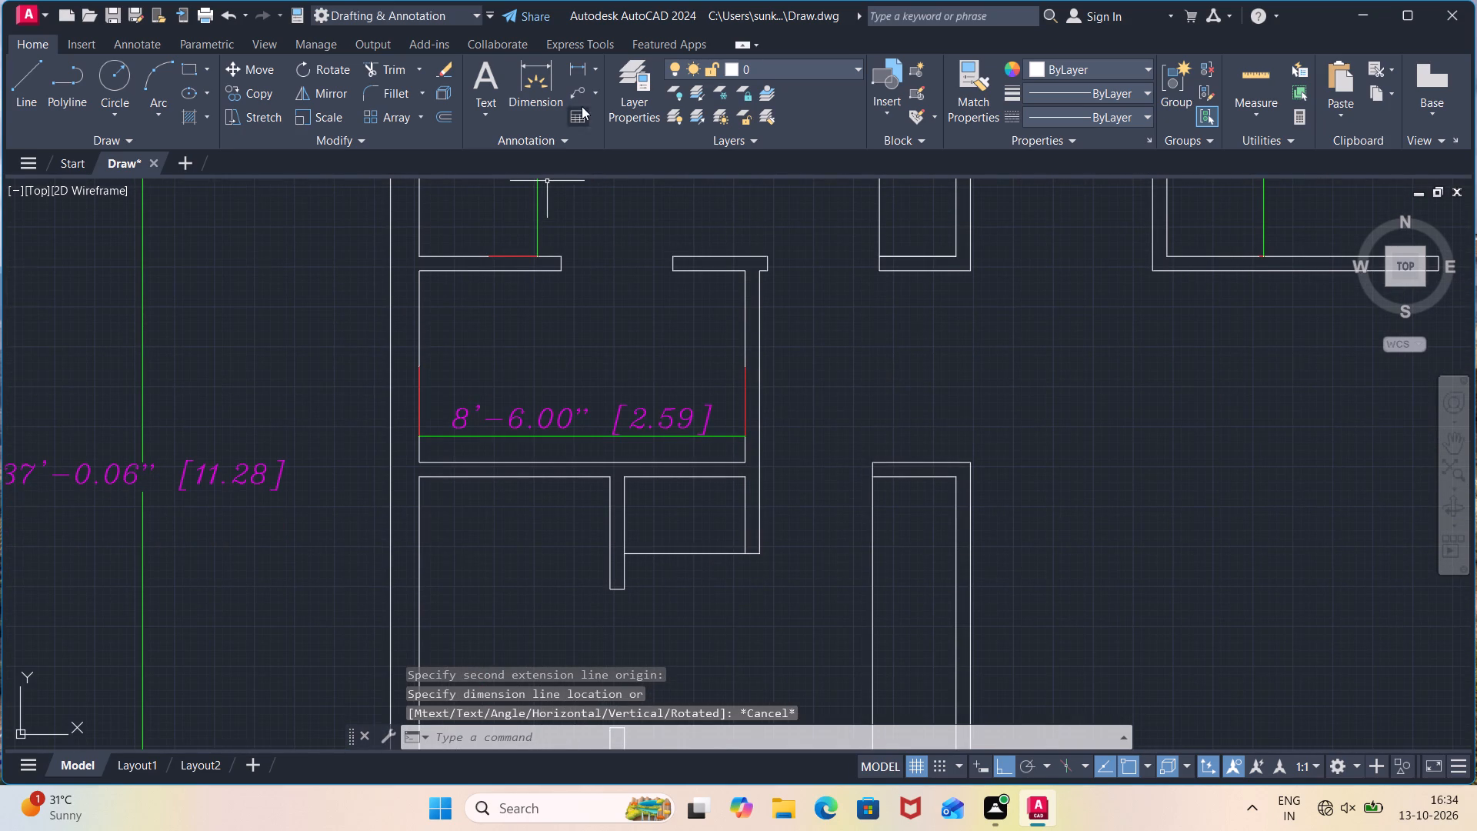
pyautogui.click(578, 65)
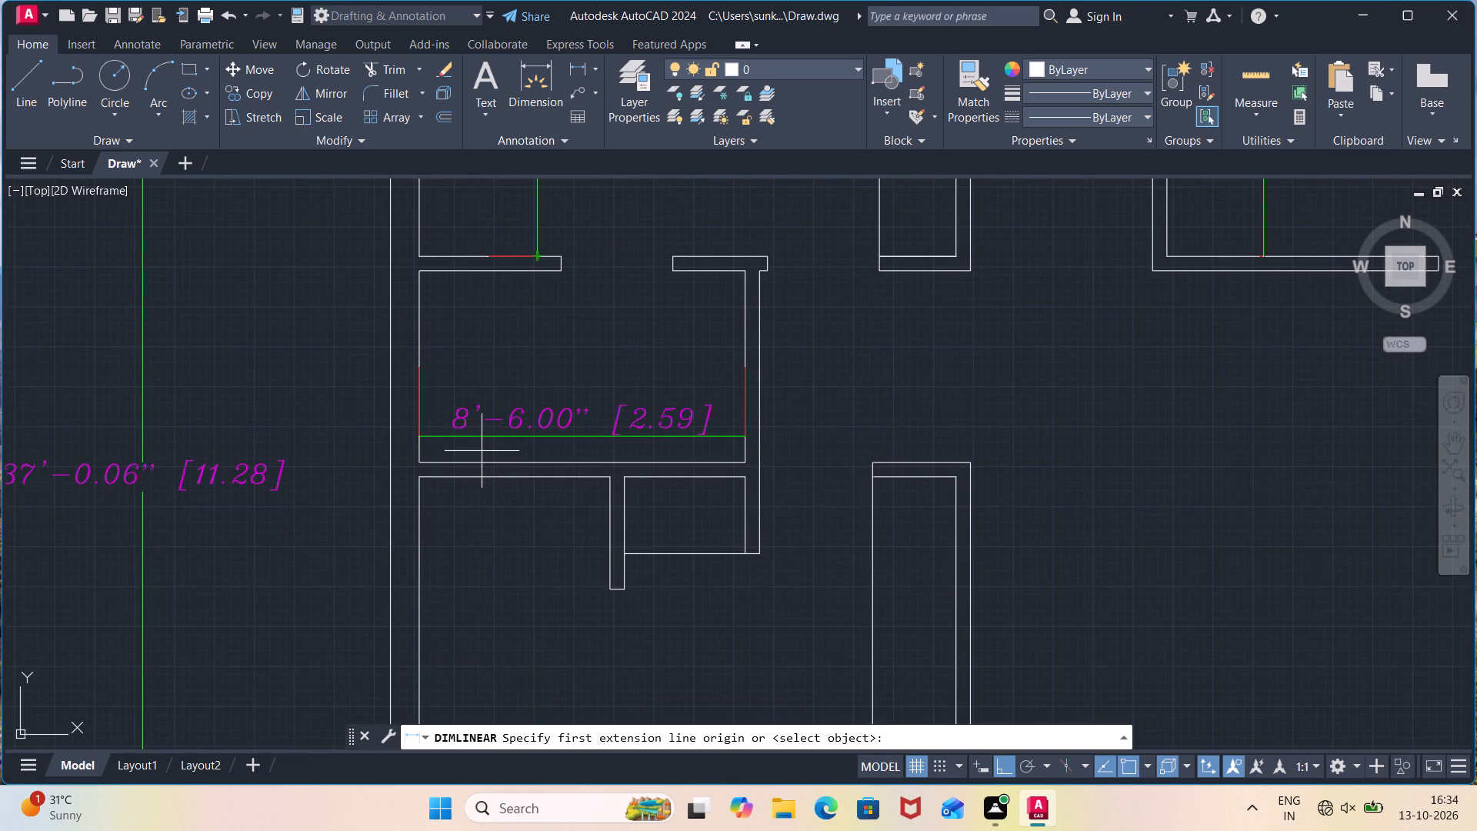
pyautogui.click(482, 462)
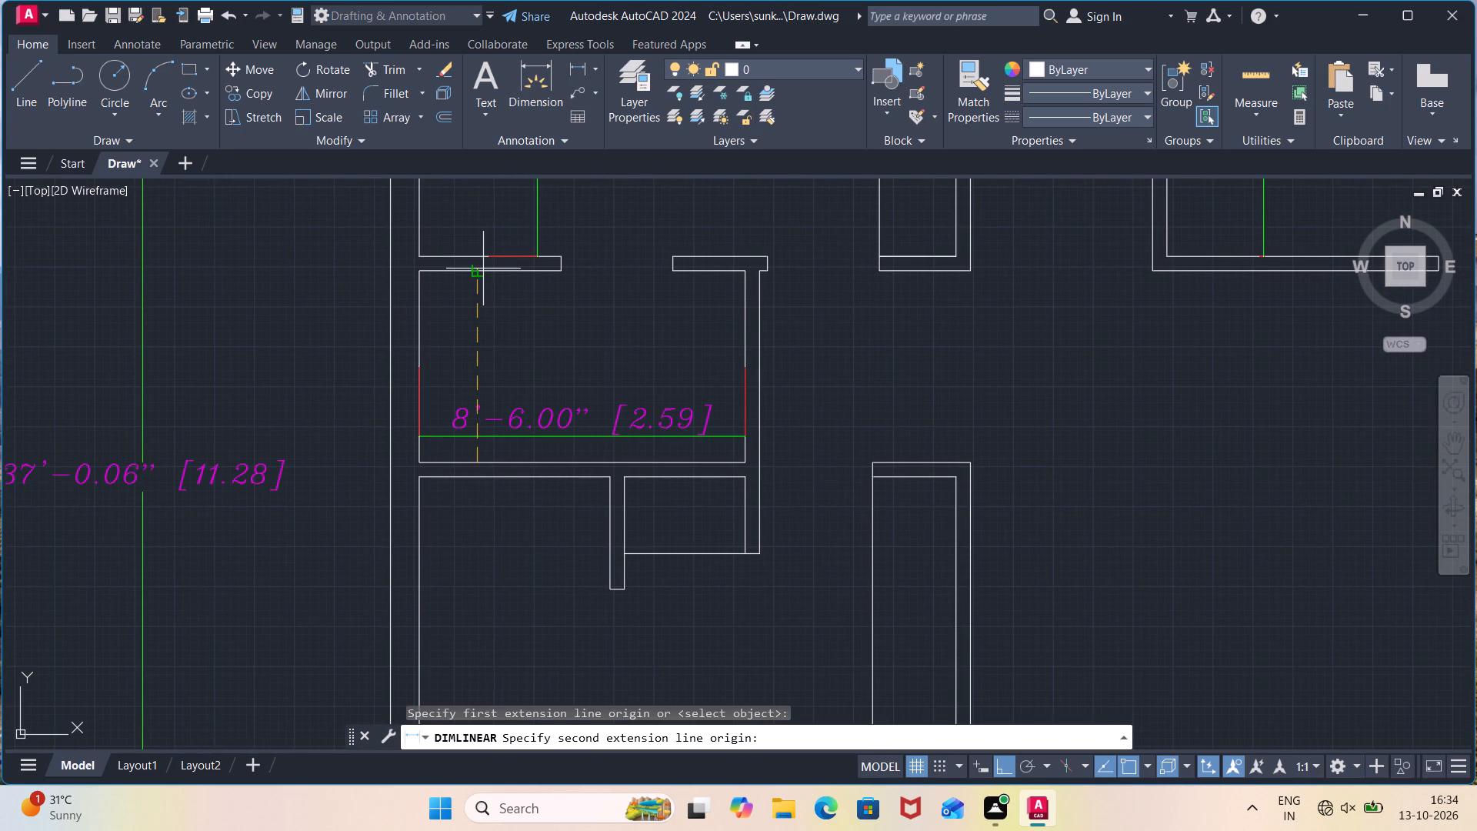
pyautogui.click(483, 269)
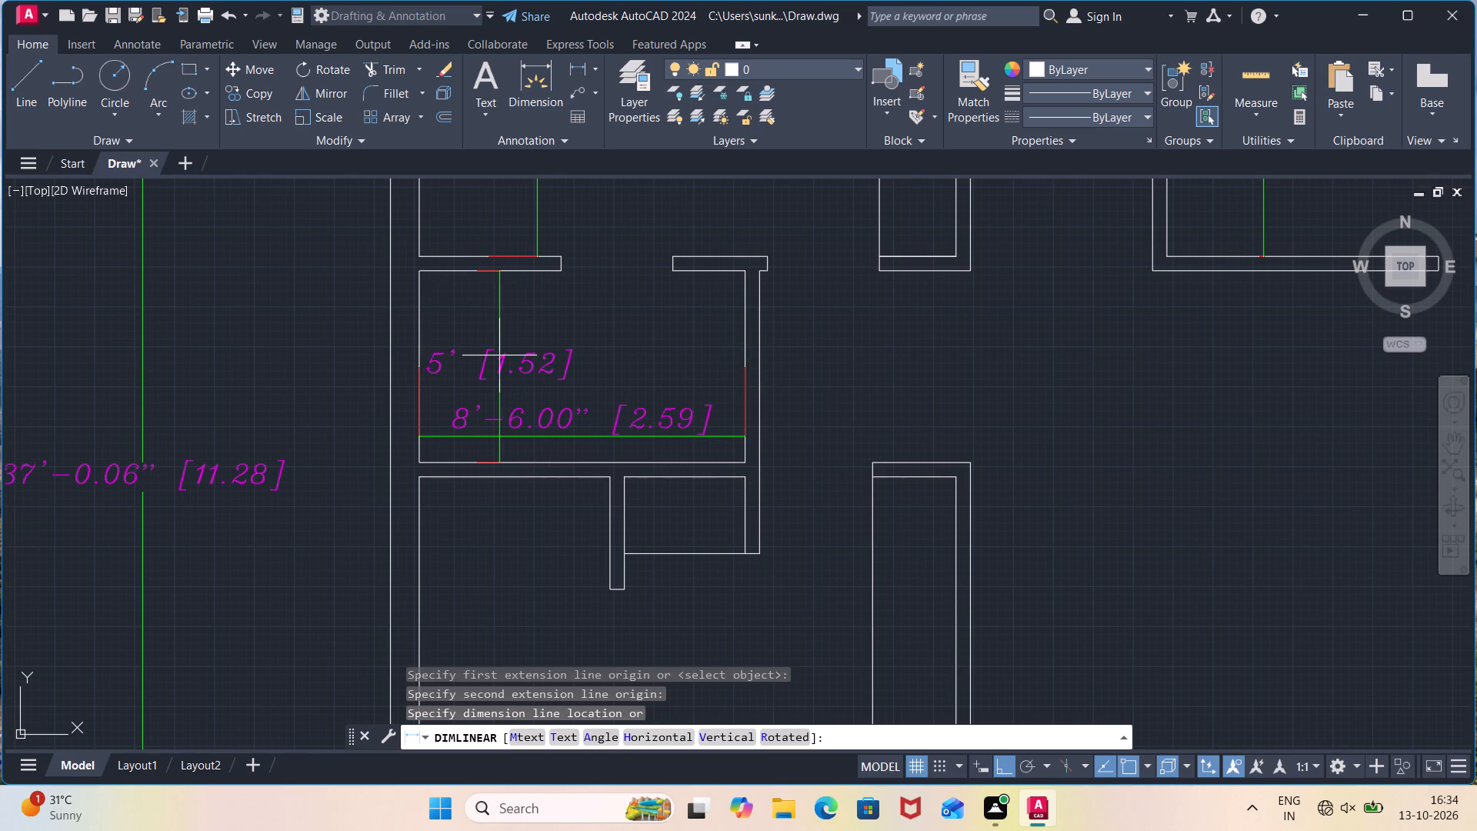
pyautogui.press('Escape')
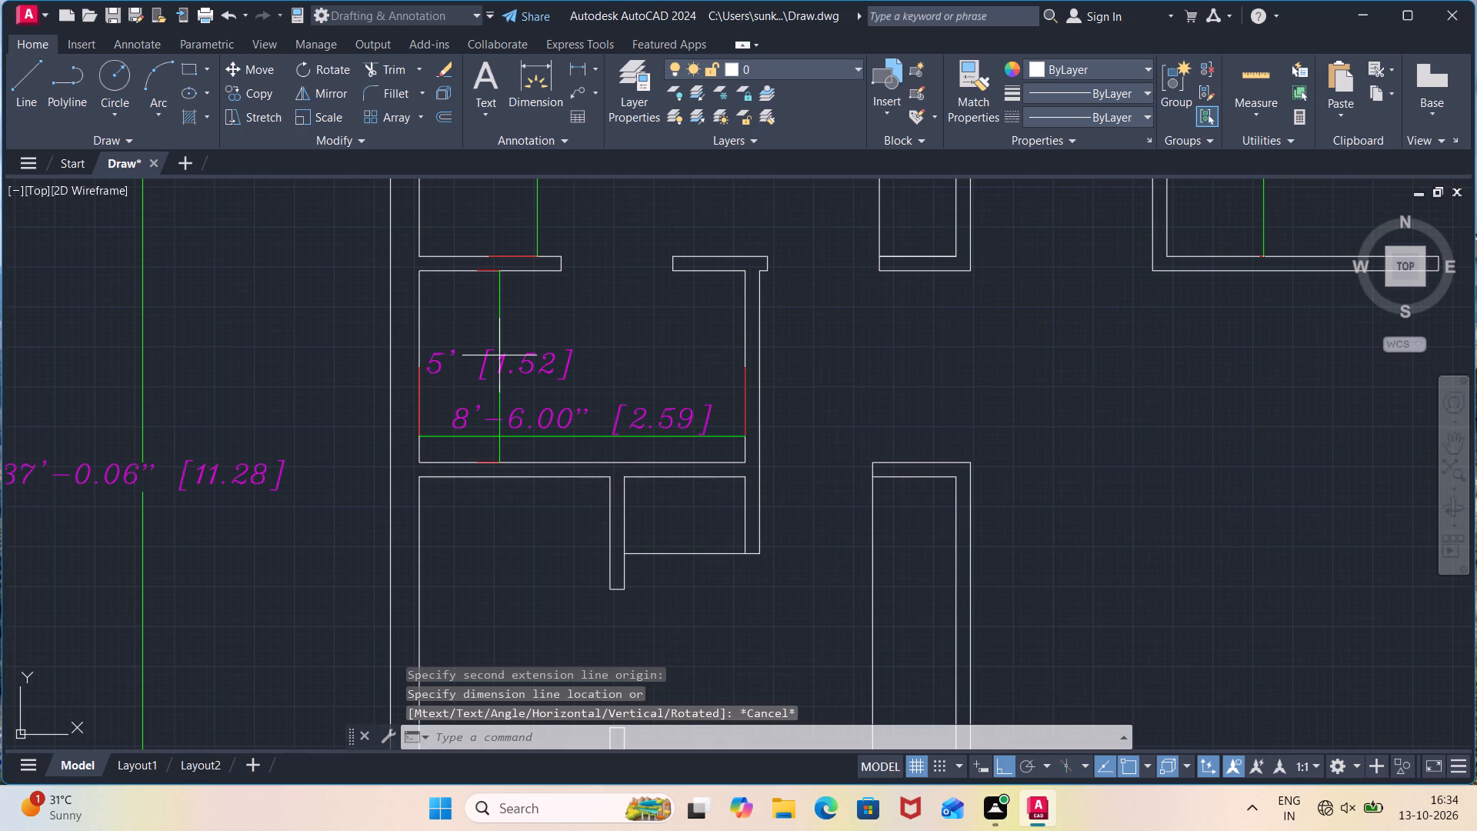
# Add a vertical linear dimension for the inside height of the small room below the upper-left room, placed just right of its door opening.
pyautogui.click(582, 74)
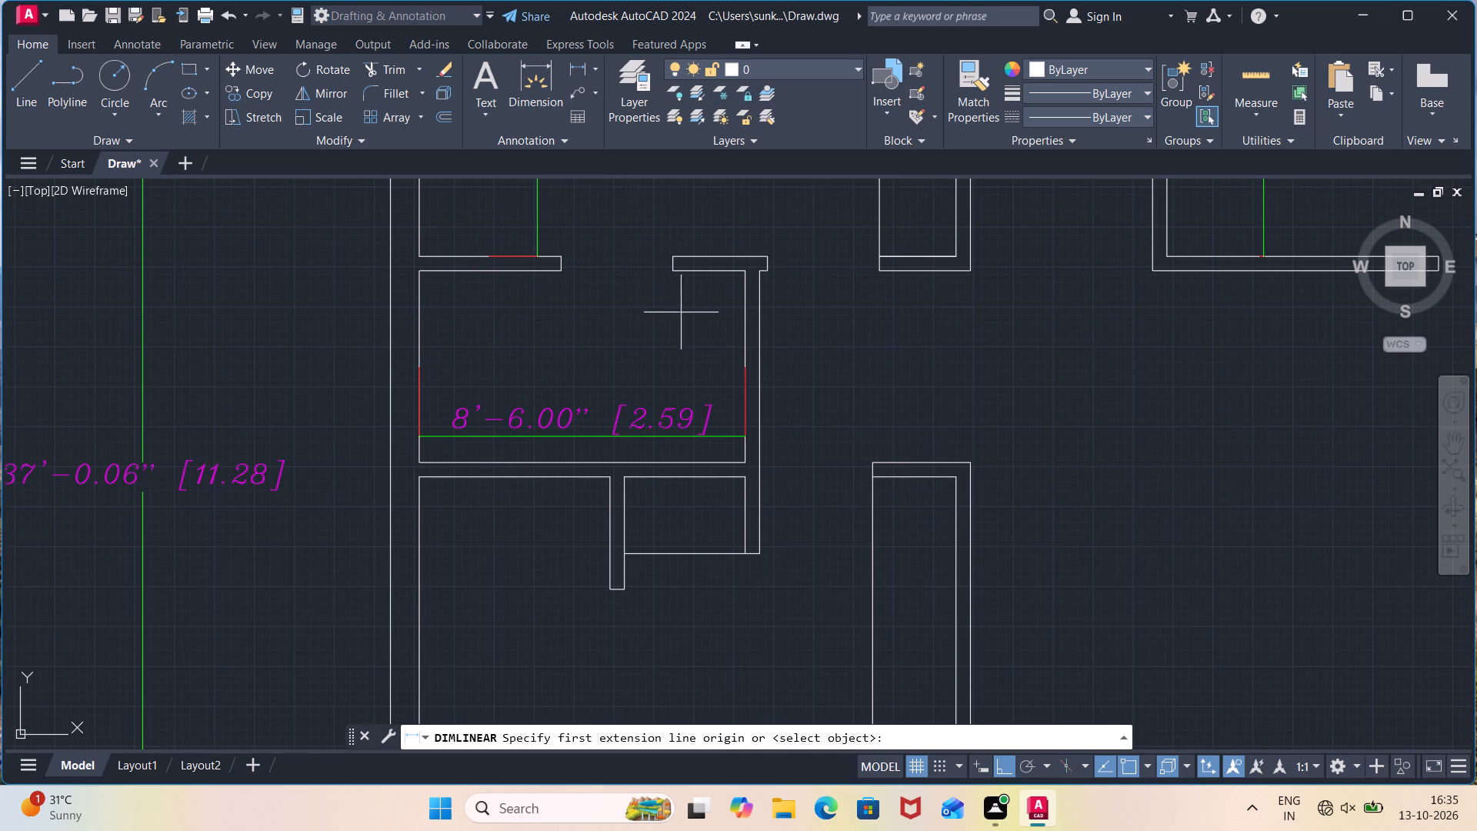
pyautogui.click(695, 270)
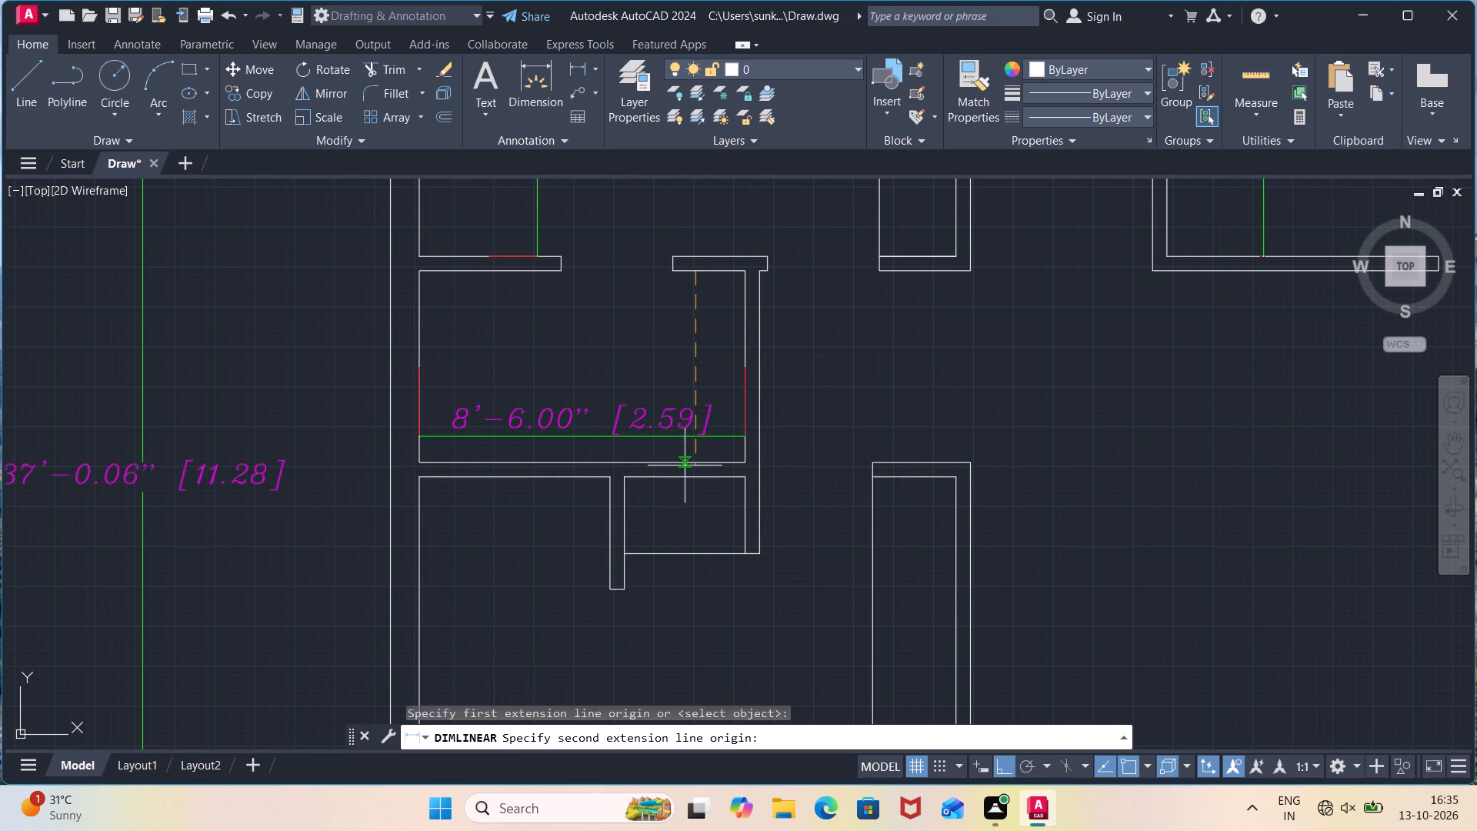
pyautogui.click(692, 461)
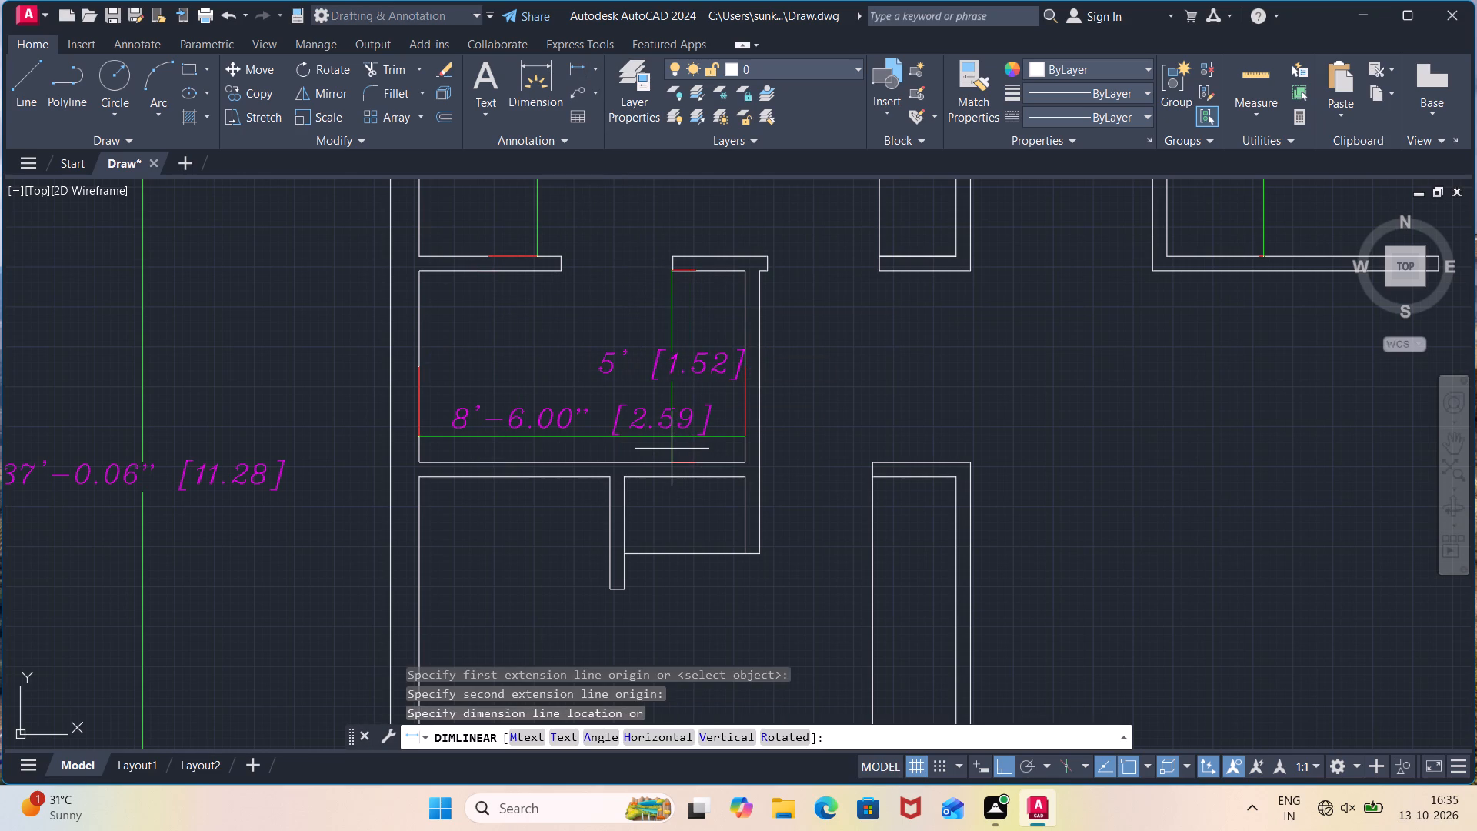
pyautogui.click(668, 448)
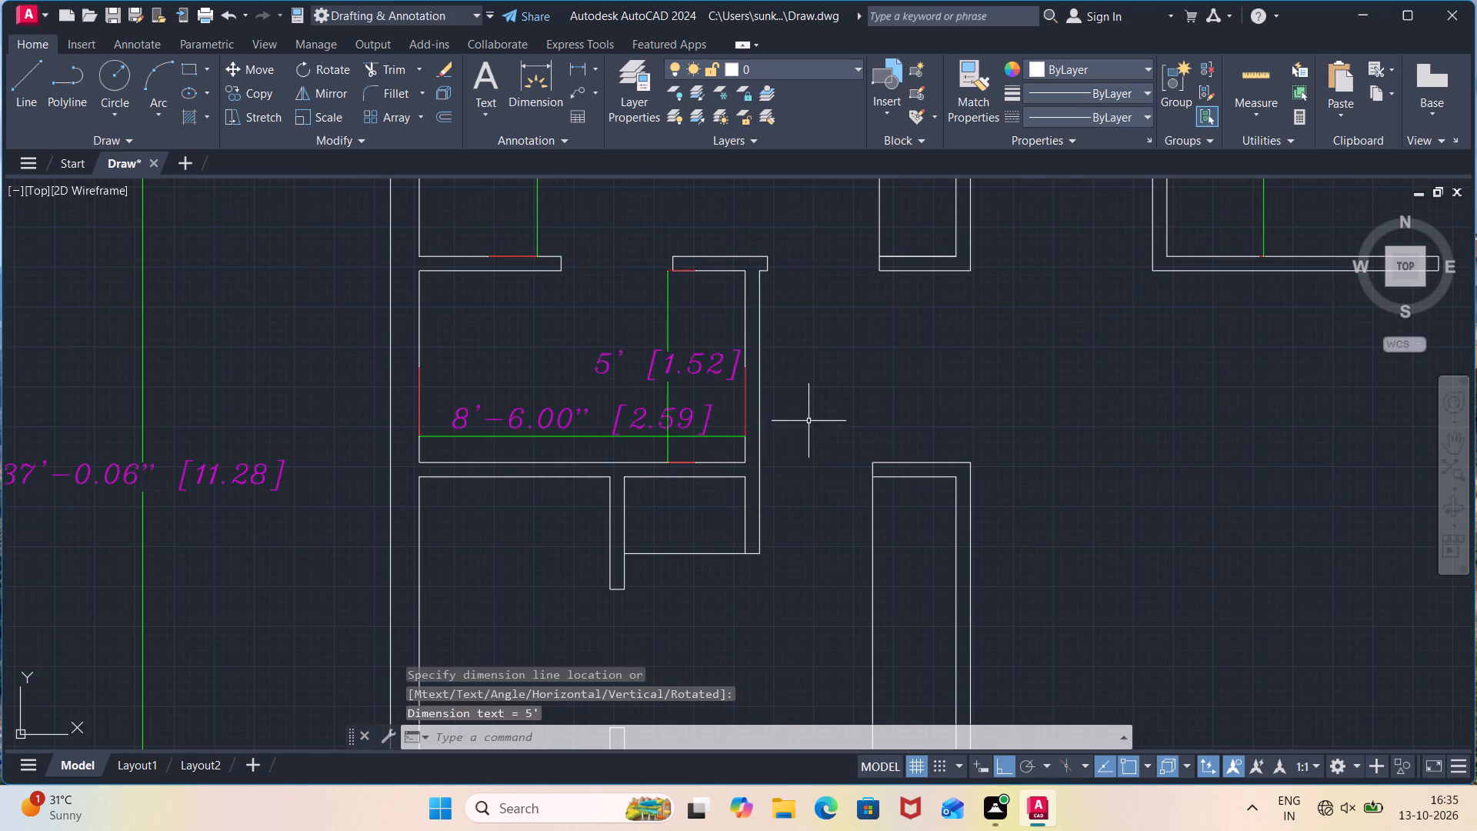
# Check the full inside width of the room above the staircase and its clear width from the partition to the inner counter line.
pyautogui.scroll(-1, 810, 420)
pyautogui.moveTo(815, 523); pyautogui.dragTo(734, 318, button='middle')
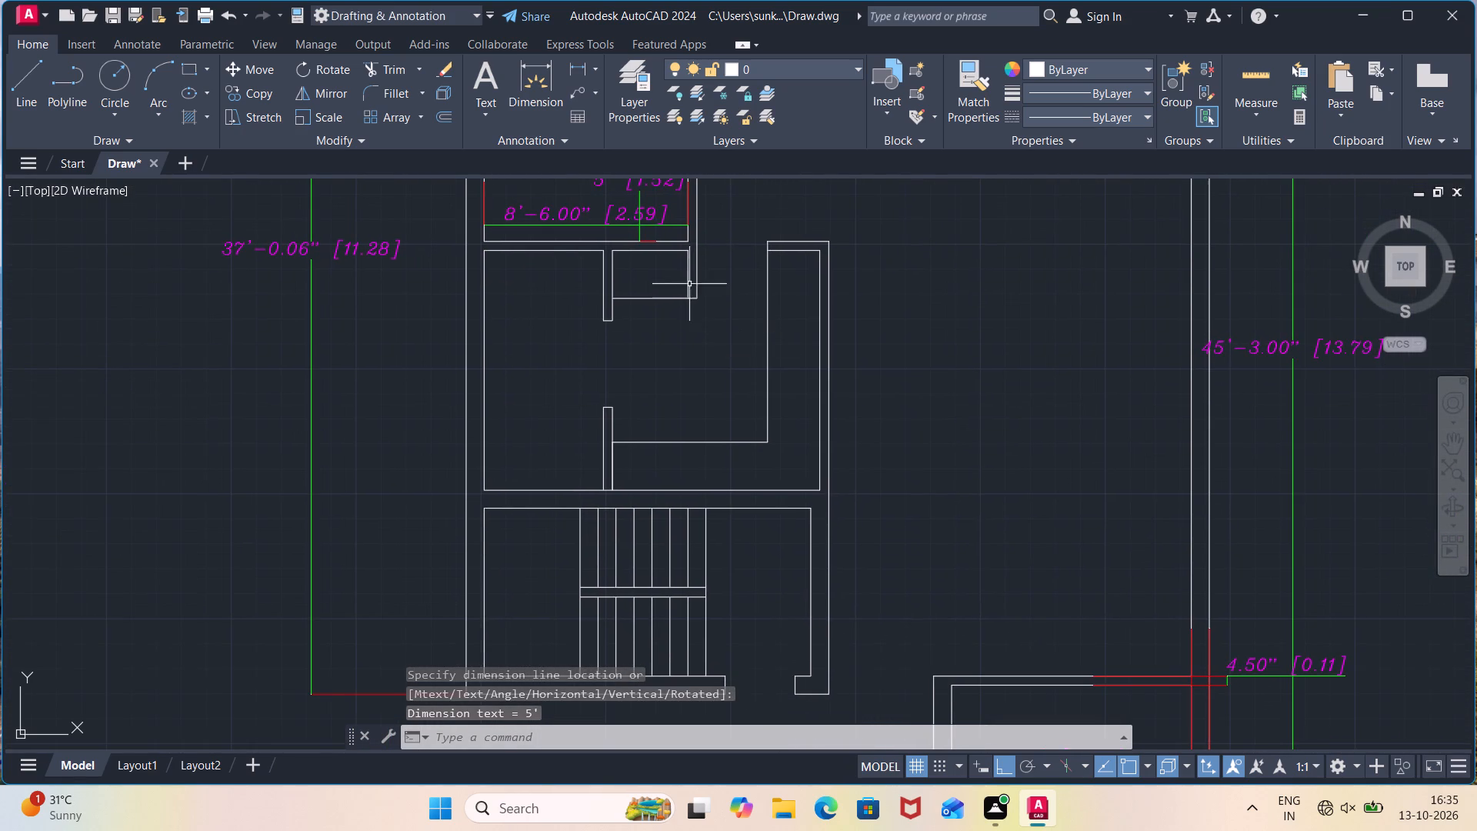
pyautogui.click(595, 68)
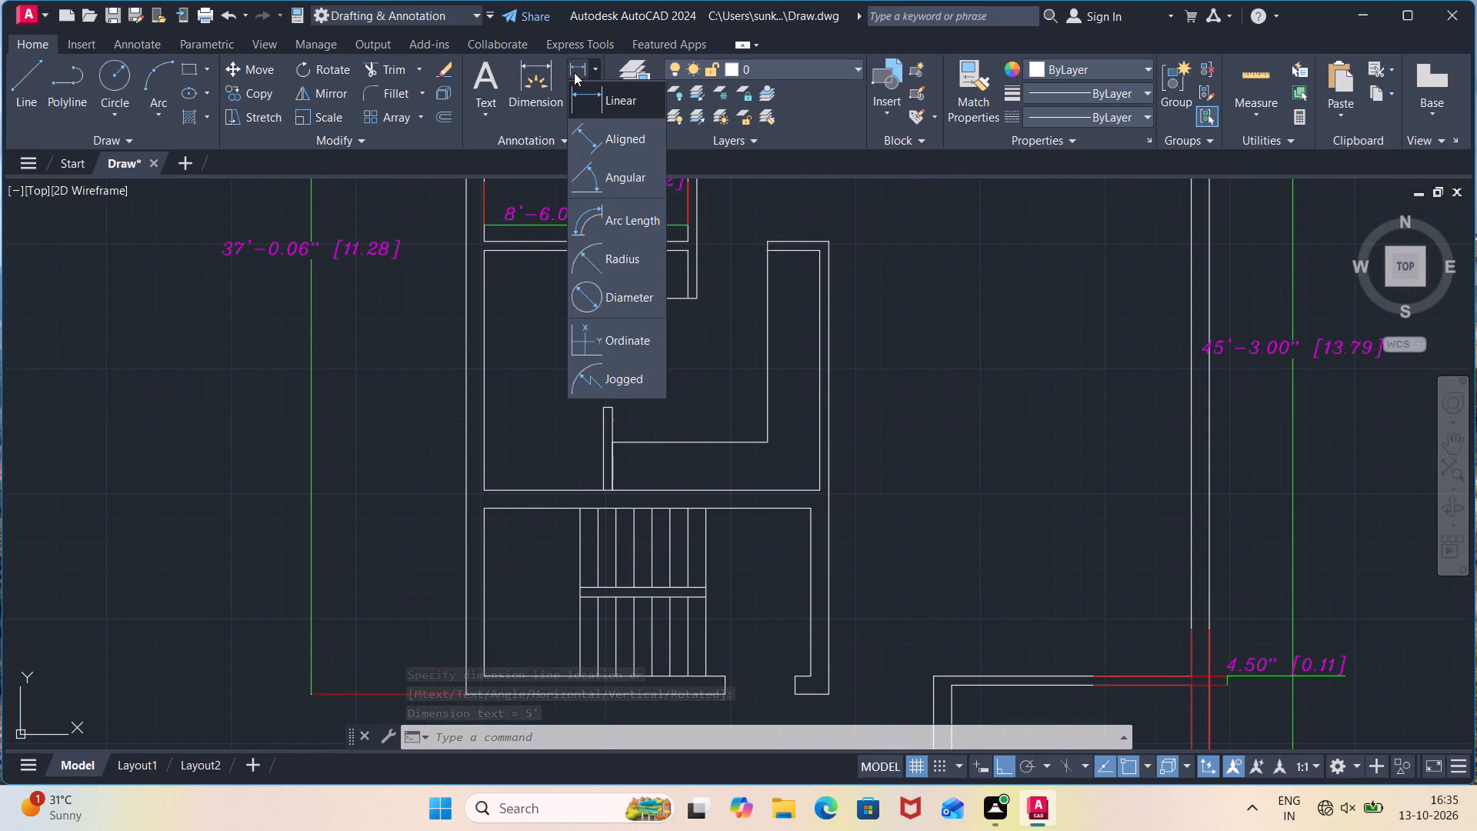
pyautogui.click(585, 98)
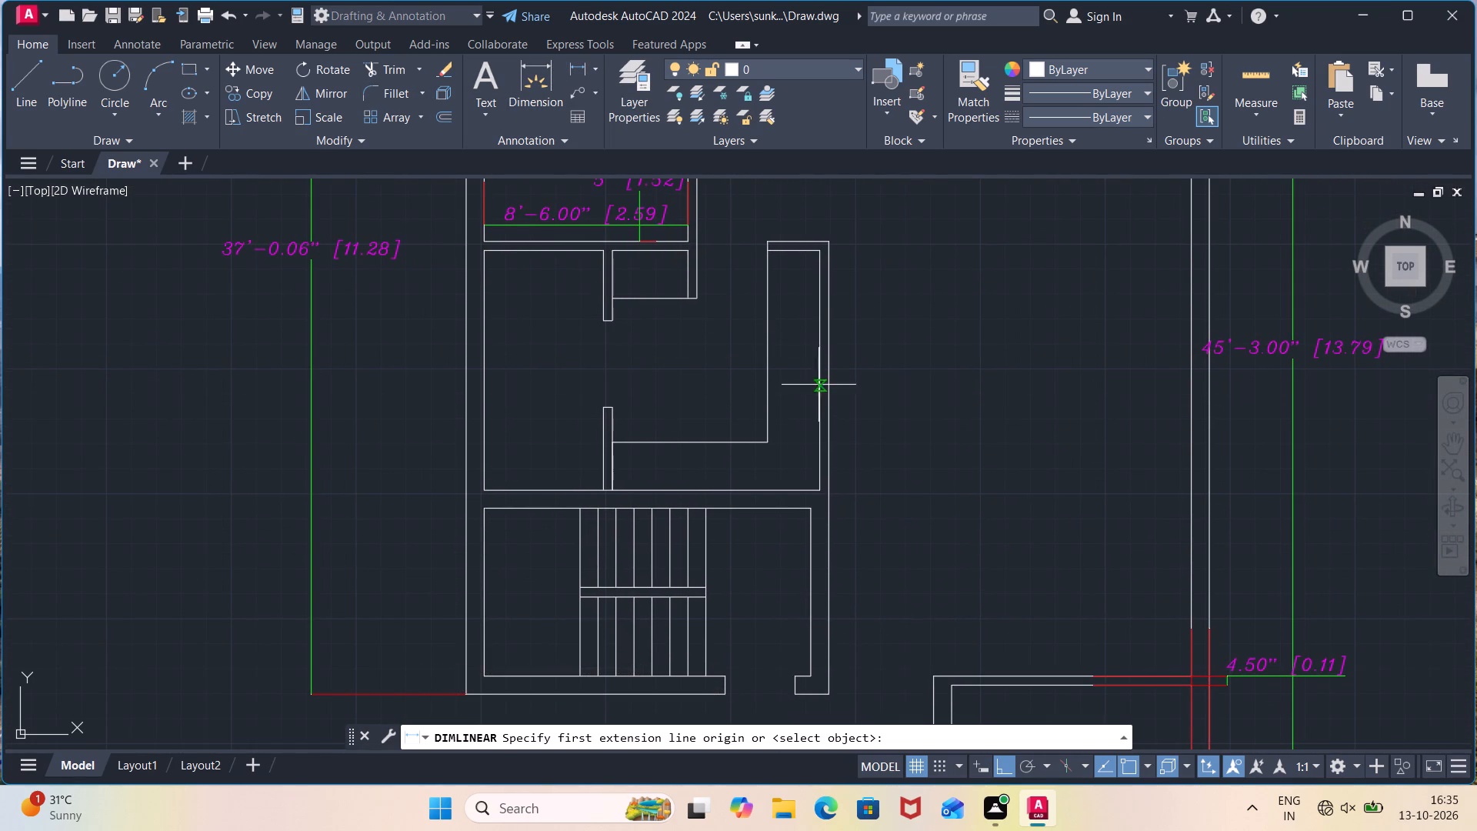
pyautogui.click(822, 366)
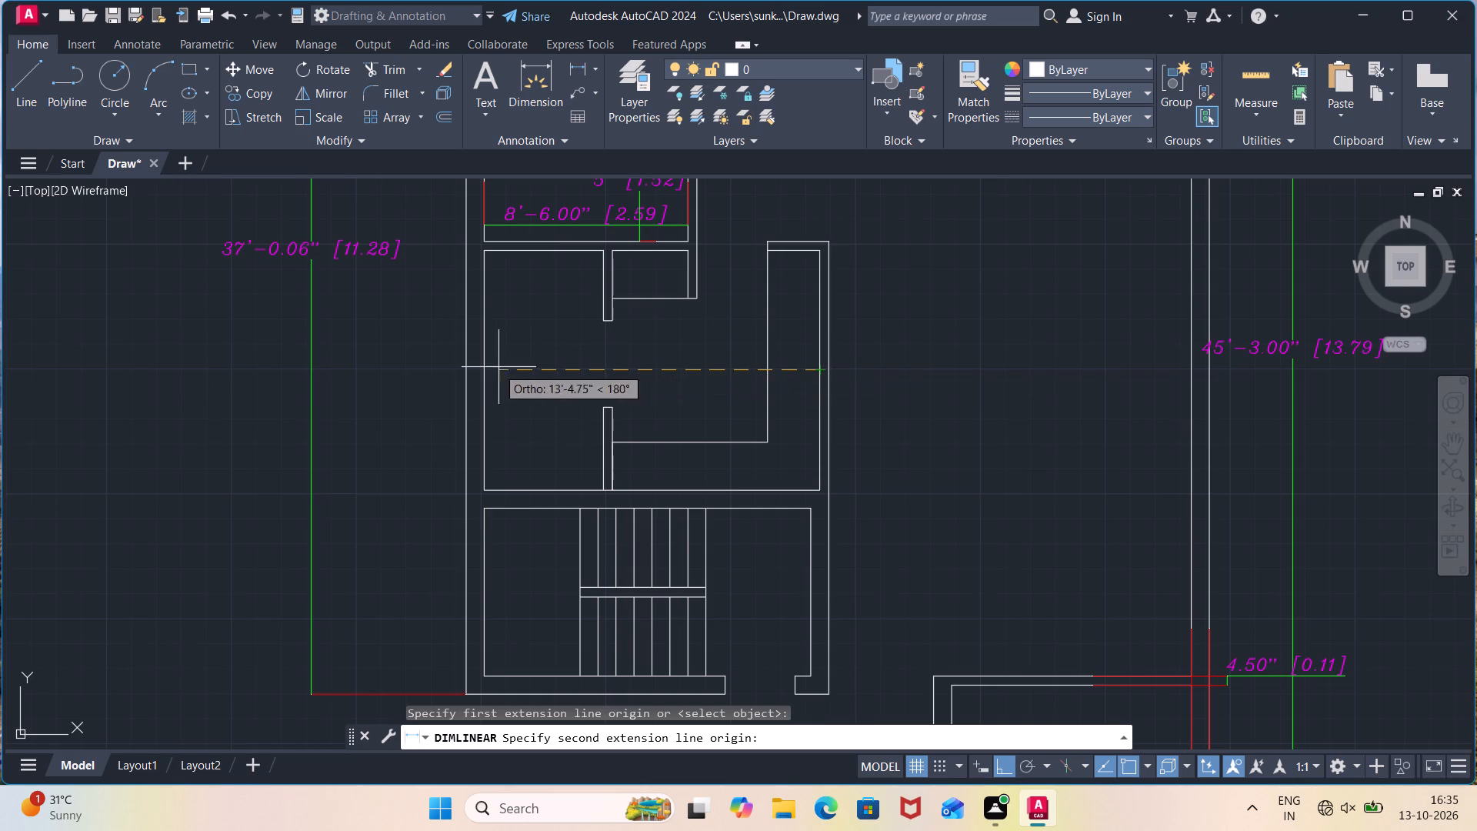
pyautogui.click(485, 368)
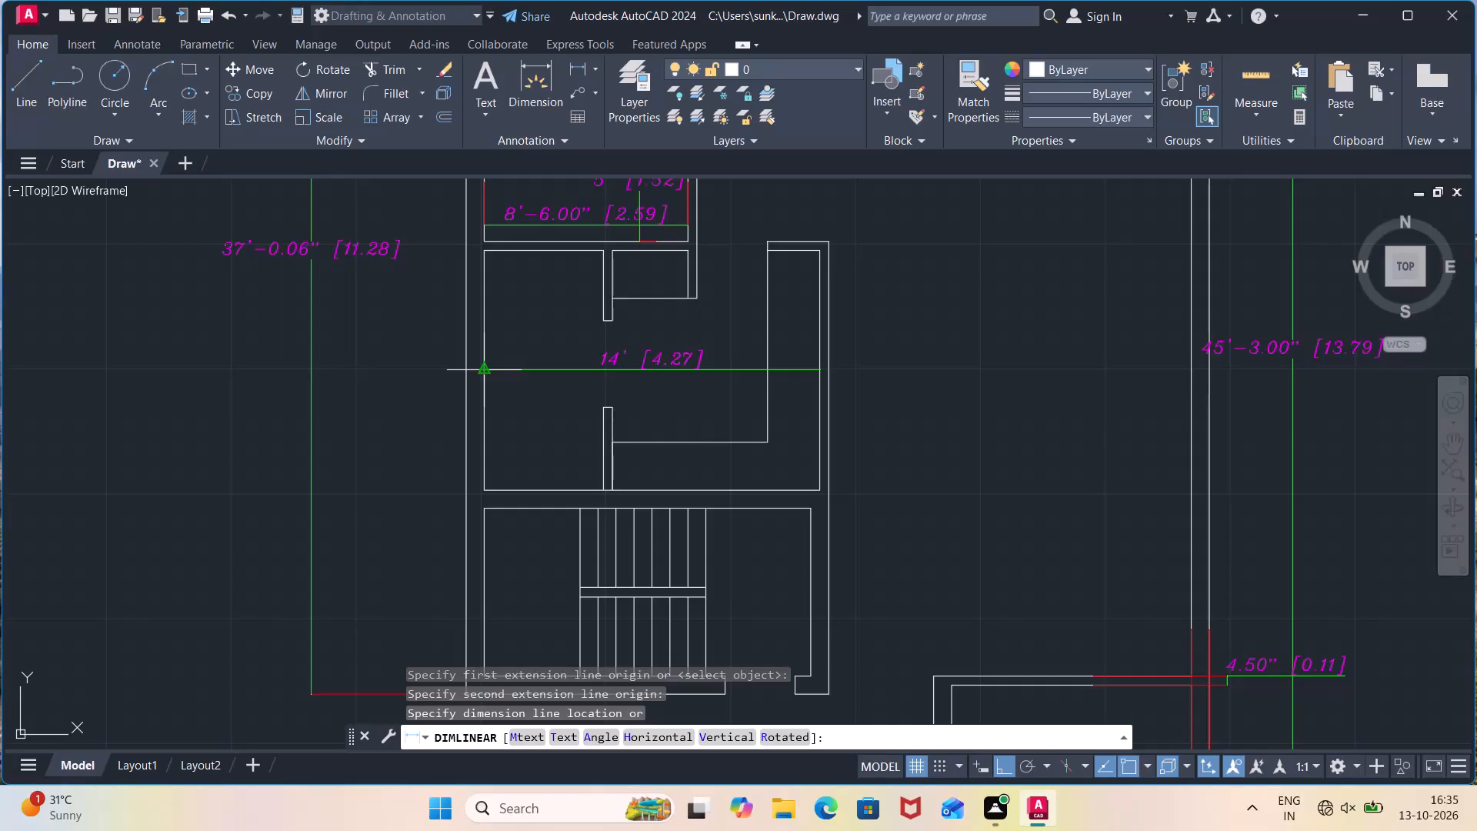
pyautogui.press('Escape')
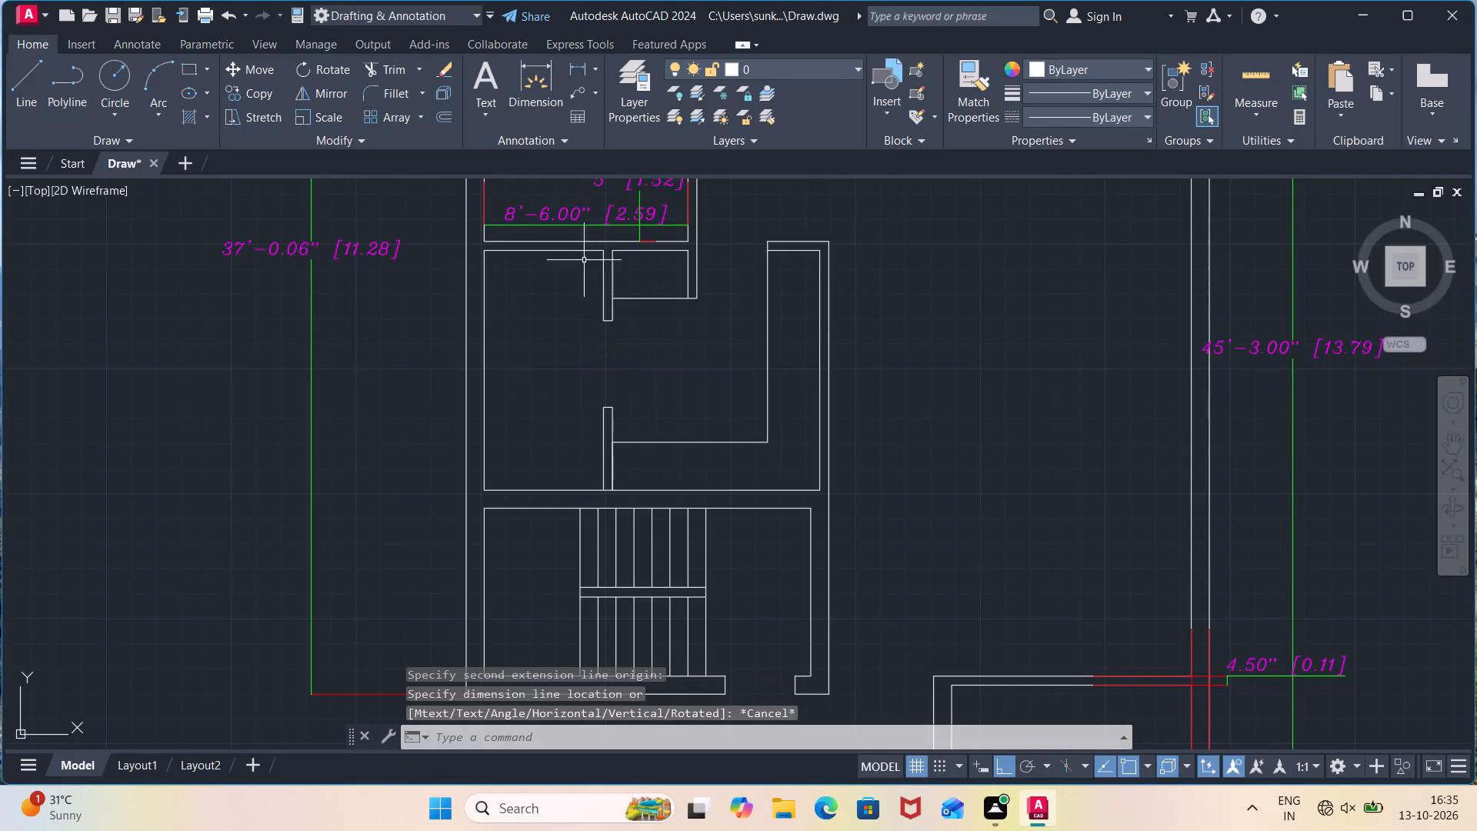
pyautogui.click(578, 67)
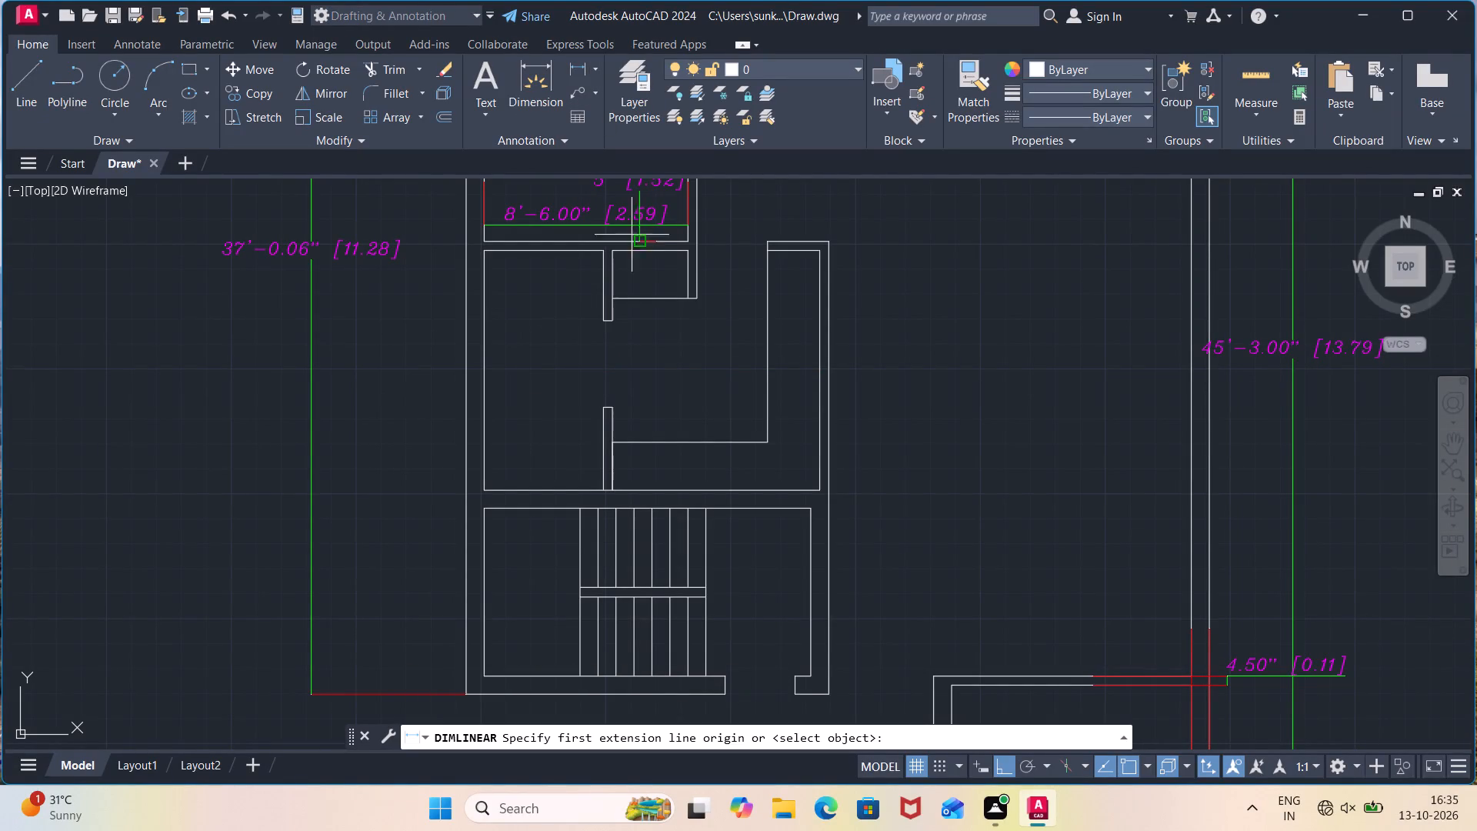
pyautogui.click(769, 354)
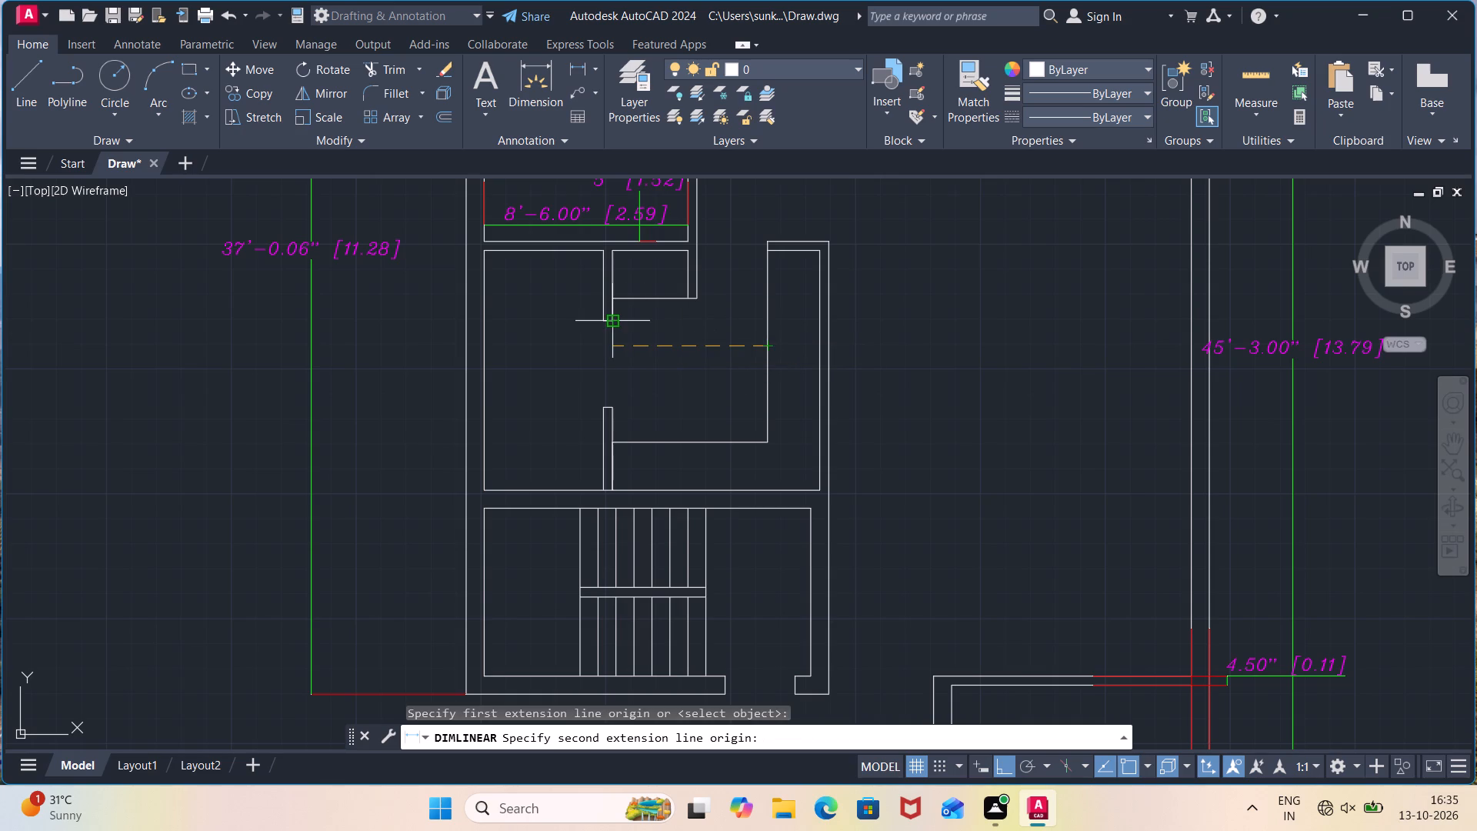
pyautogui.click(608, 340)
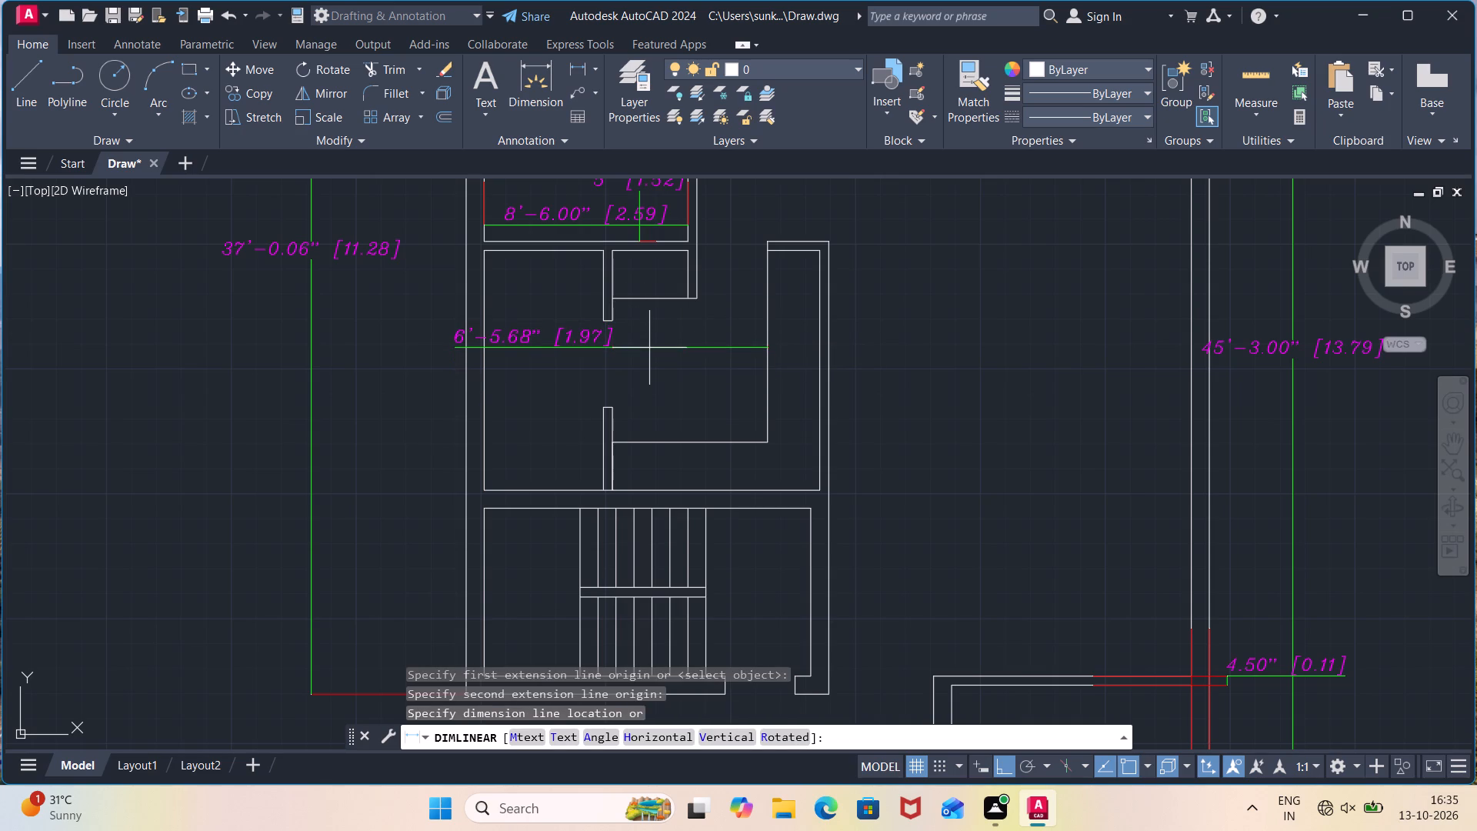
pyautogui.press('Escape')
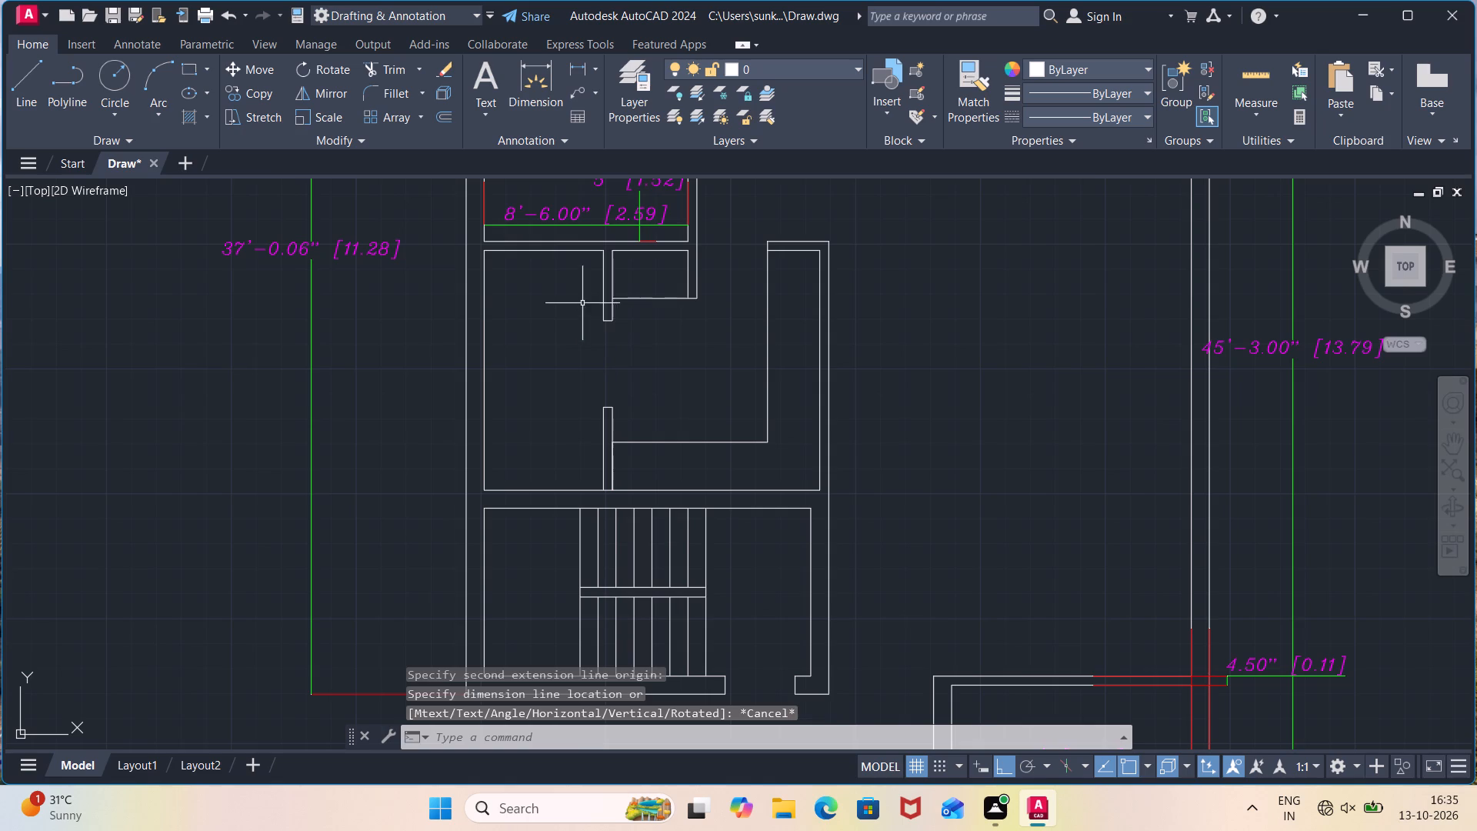
# Delete the two lines of the upper partition stub in the room above the staircase.
pyautogui.click(620, 278)
pyautogui.click(569, 290)
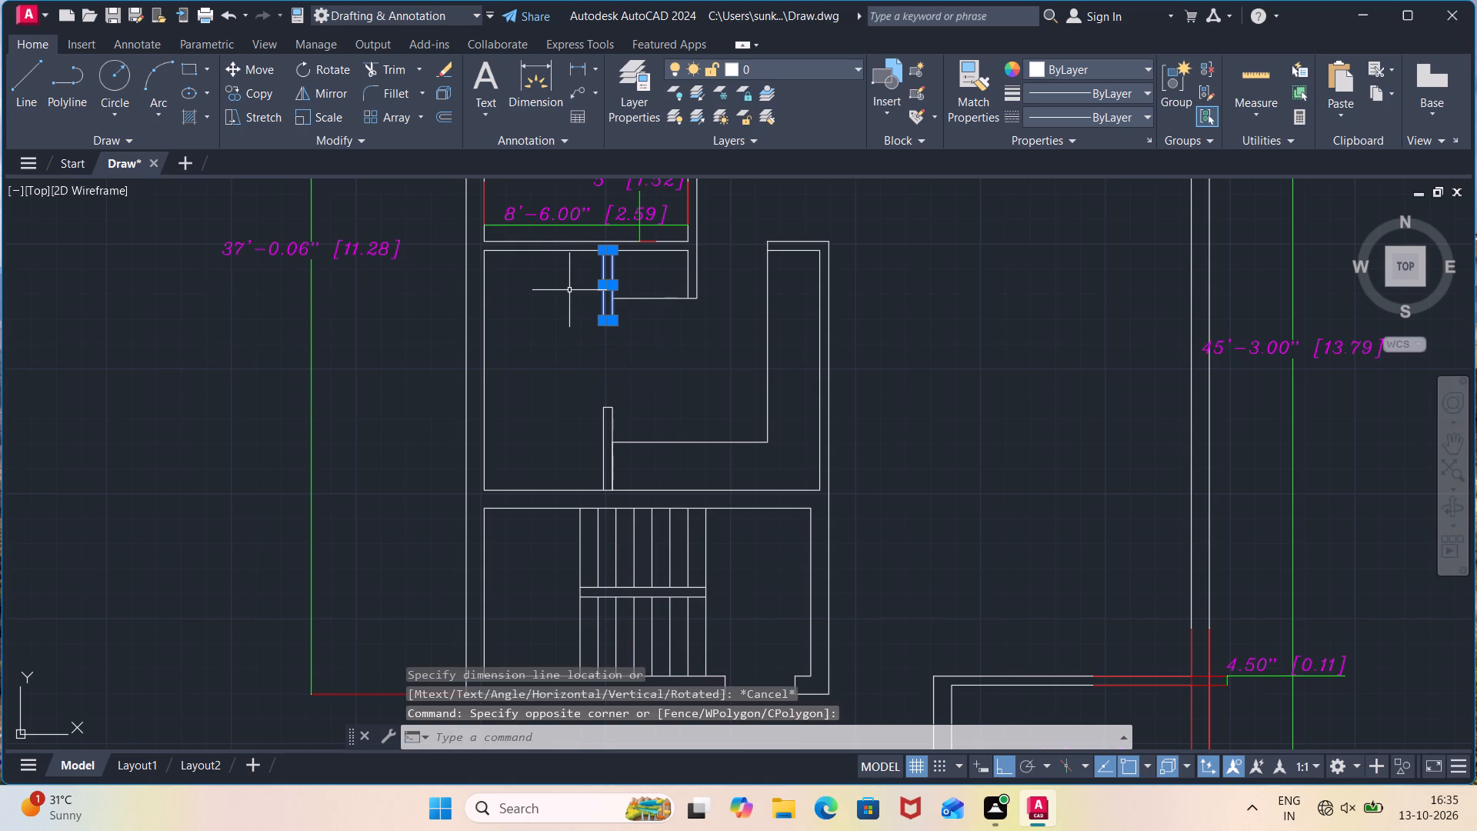
pyautogui.press('Delete')
# Stretch the end of the room's upper wall line across the gap left by the partition to meet the adjoining wall line.
pyautogui.click(577, 251)
pyautogui.click(605, 252)
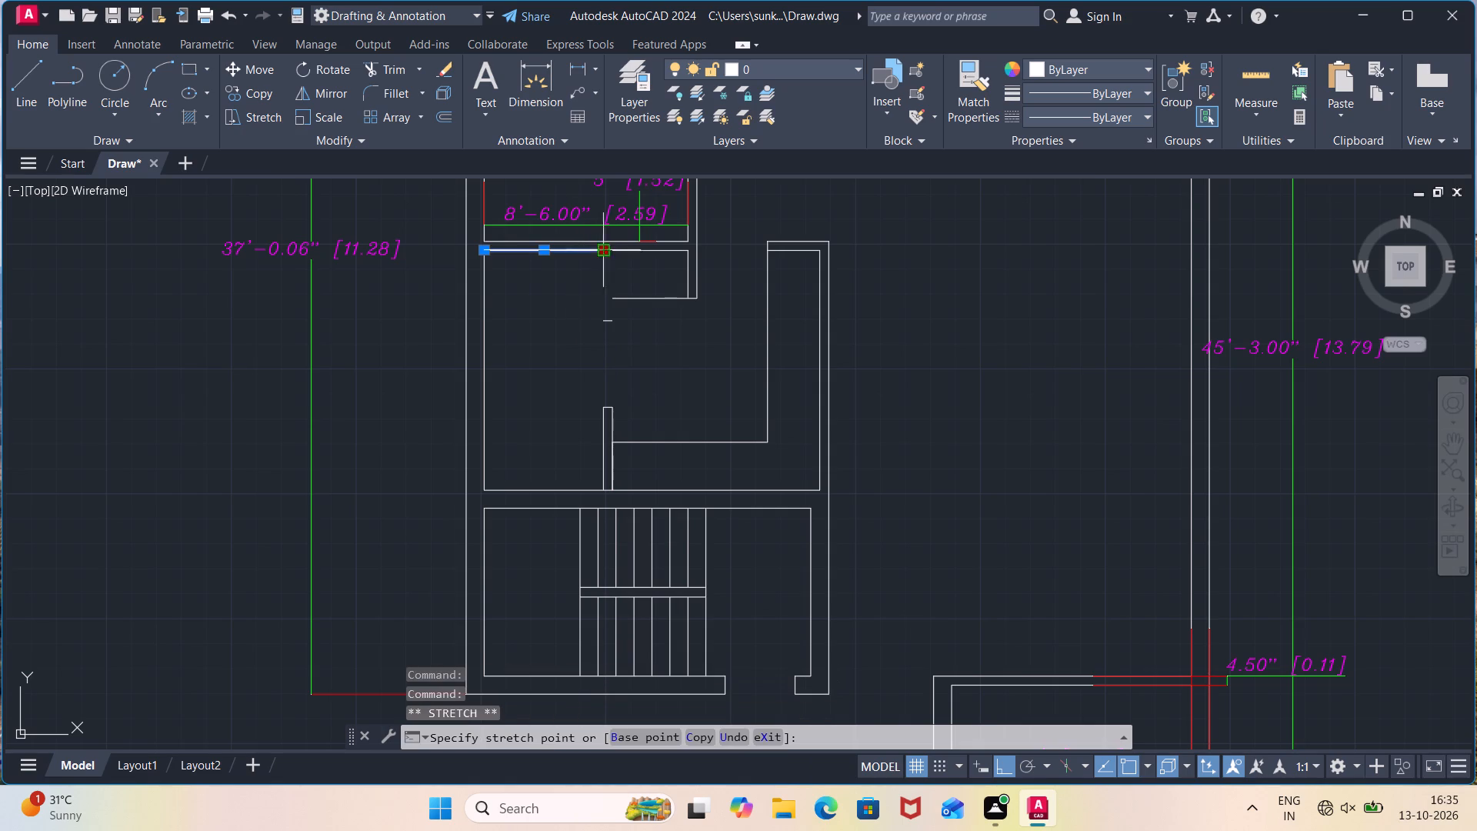
pyautogui.click(617, 251)
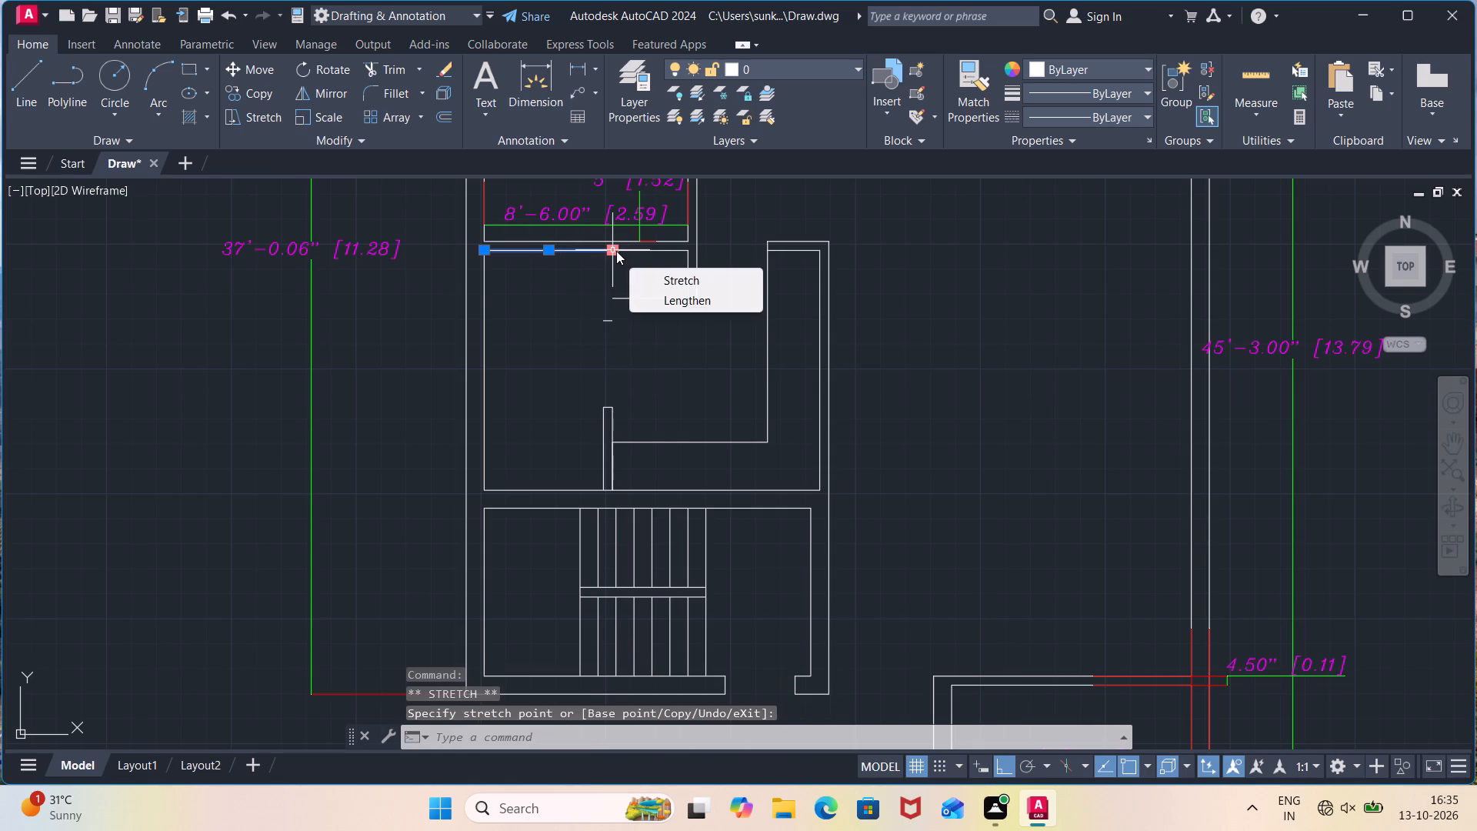
pyautogui.press('Escape')
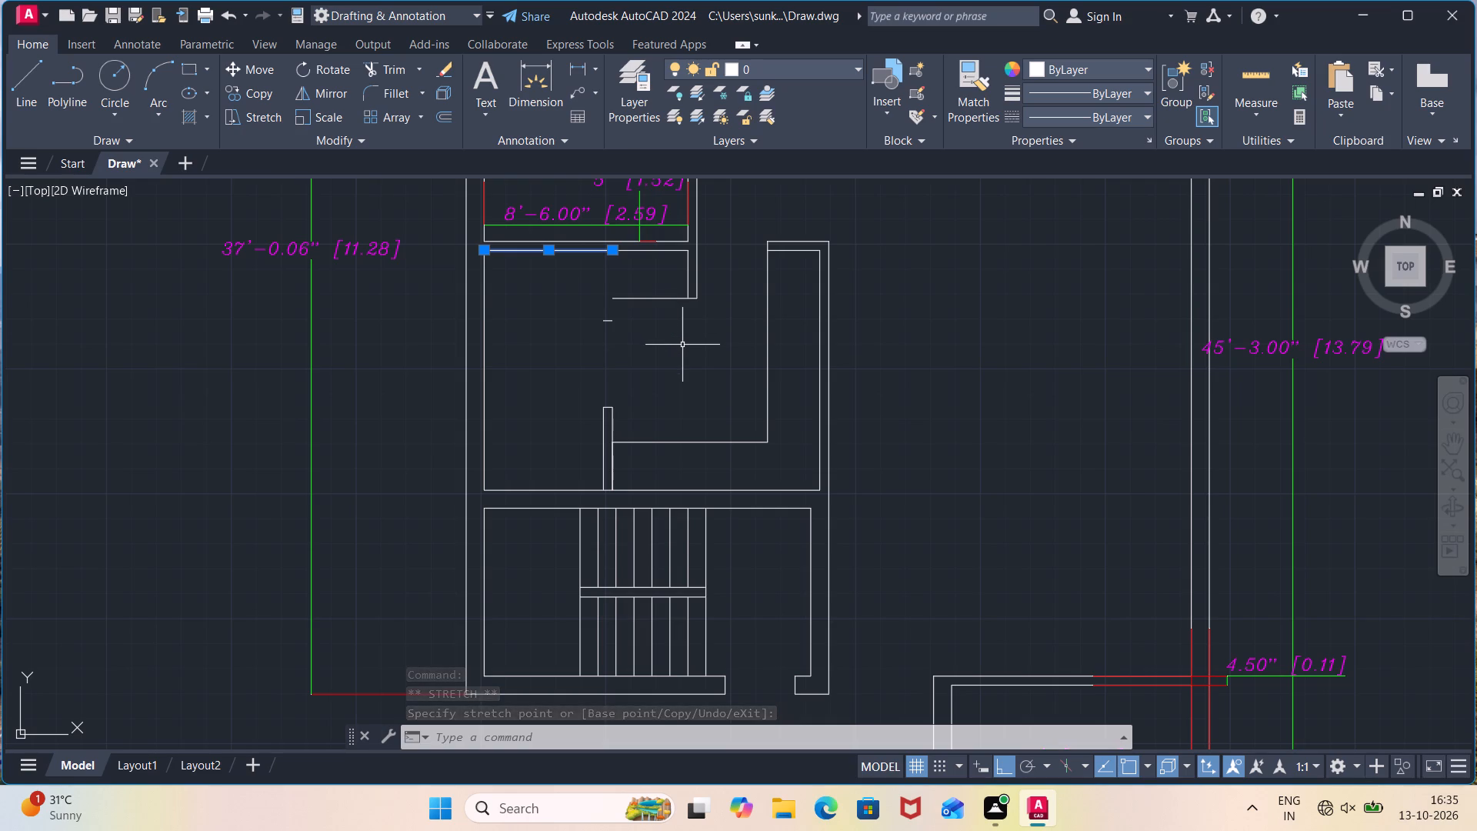
# Offset the inner face of the room's right wall 10'6" into the room as the new partition line.
pyautogui.write('off')
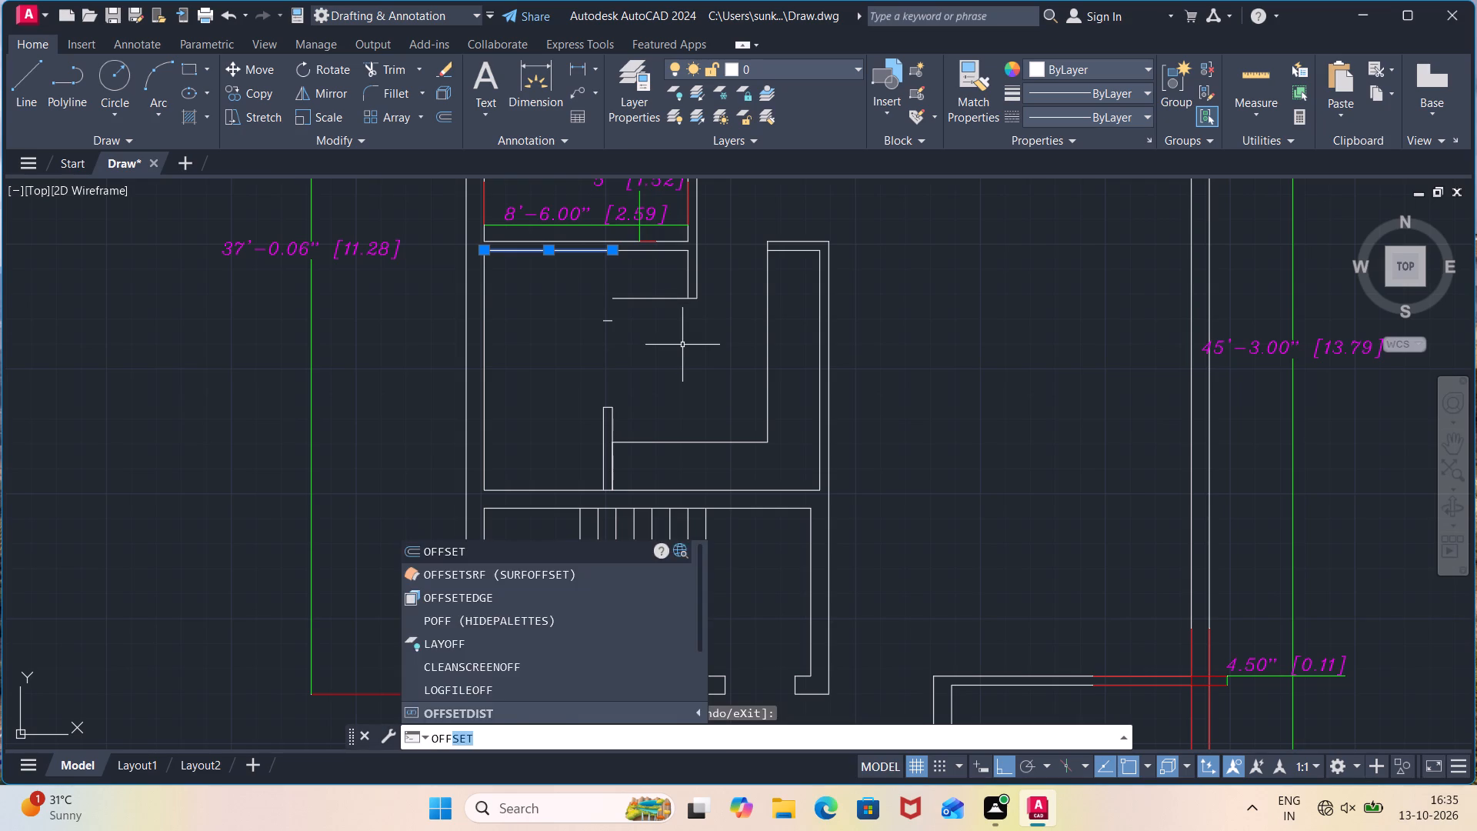
pyautogui.press('Return')
pyautogui.write('10')
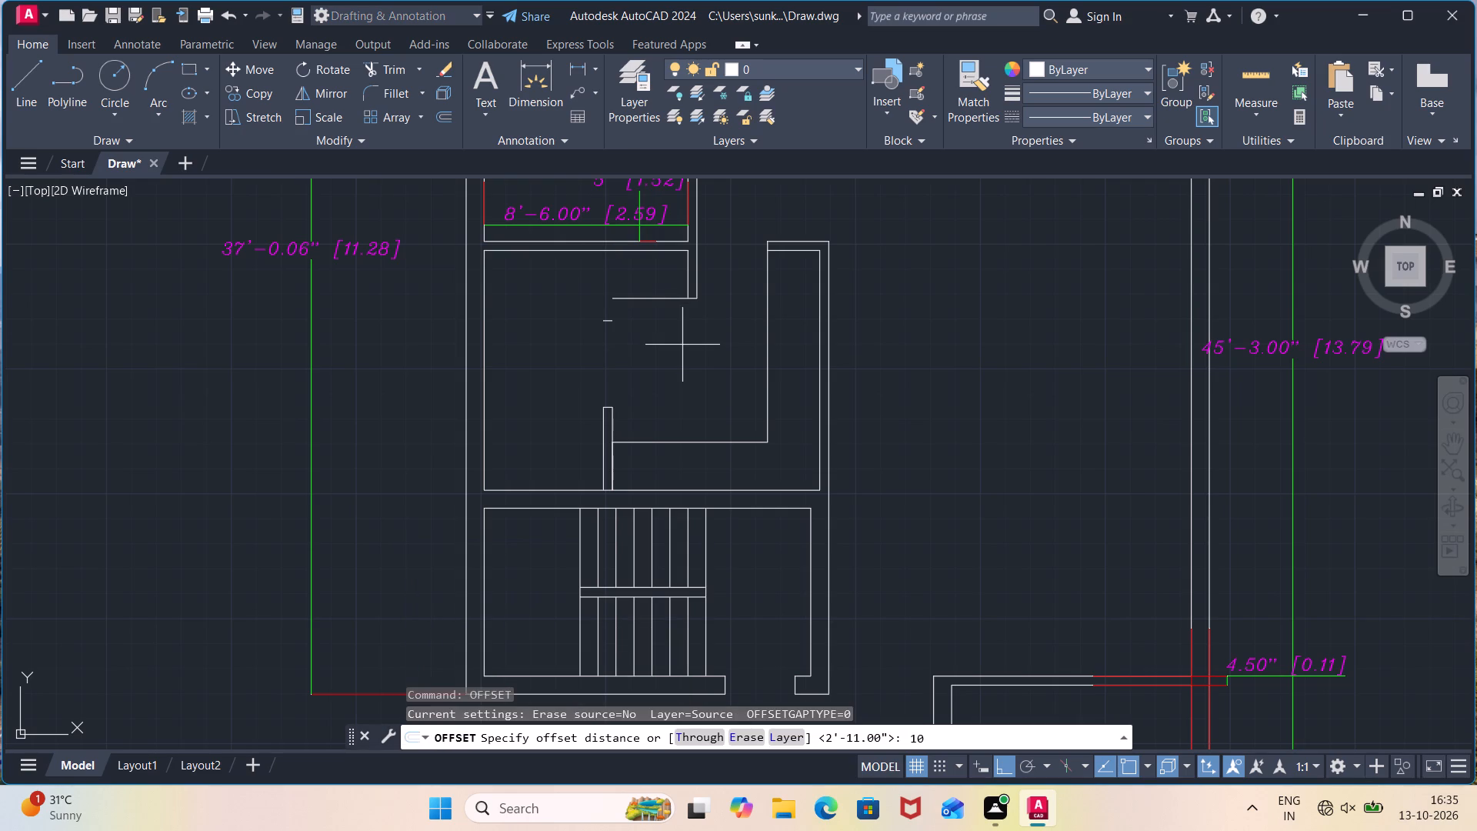
pyautogui.press("'")
pyautogui.press('6')
pyautogui.hotkey('shift', '"')
pyautogui.press('Return')
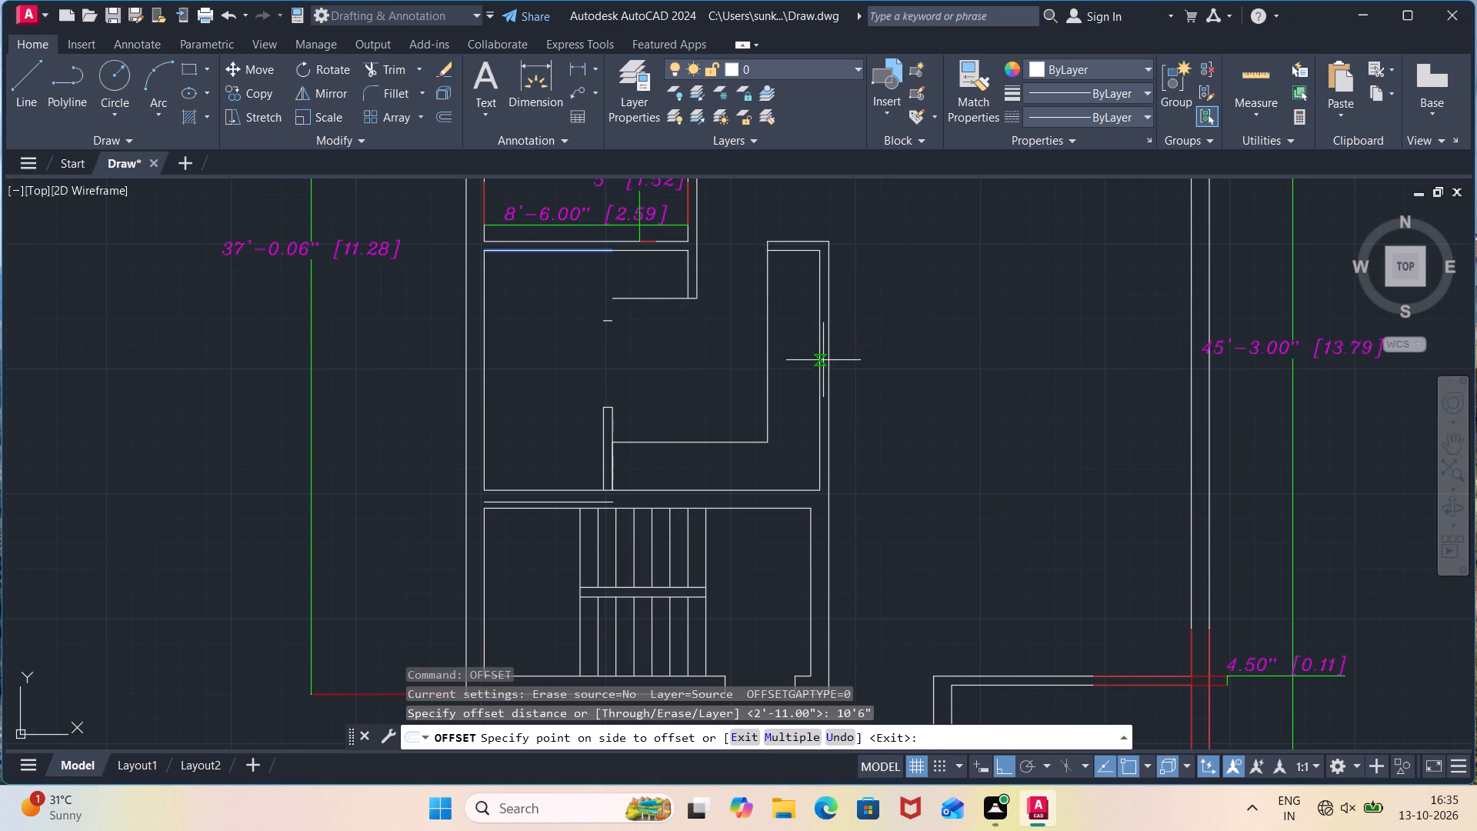
pyautogui.press('space')
pyautogui.press('space')
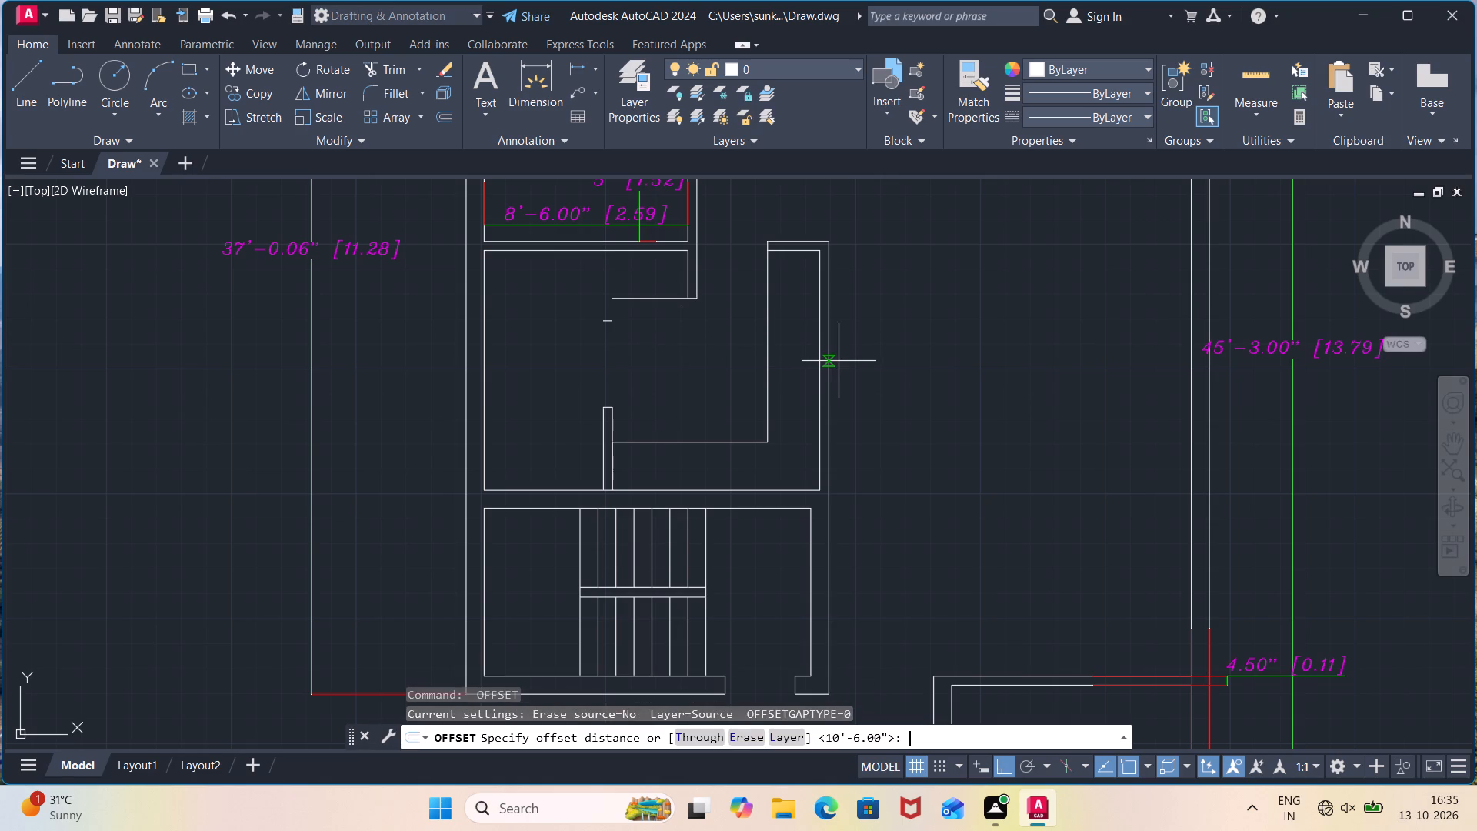
pyautogui.press('space')
pyautogui.click(819, 380)
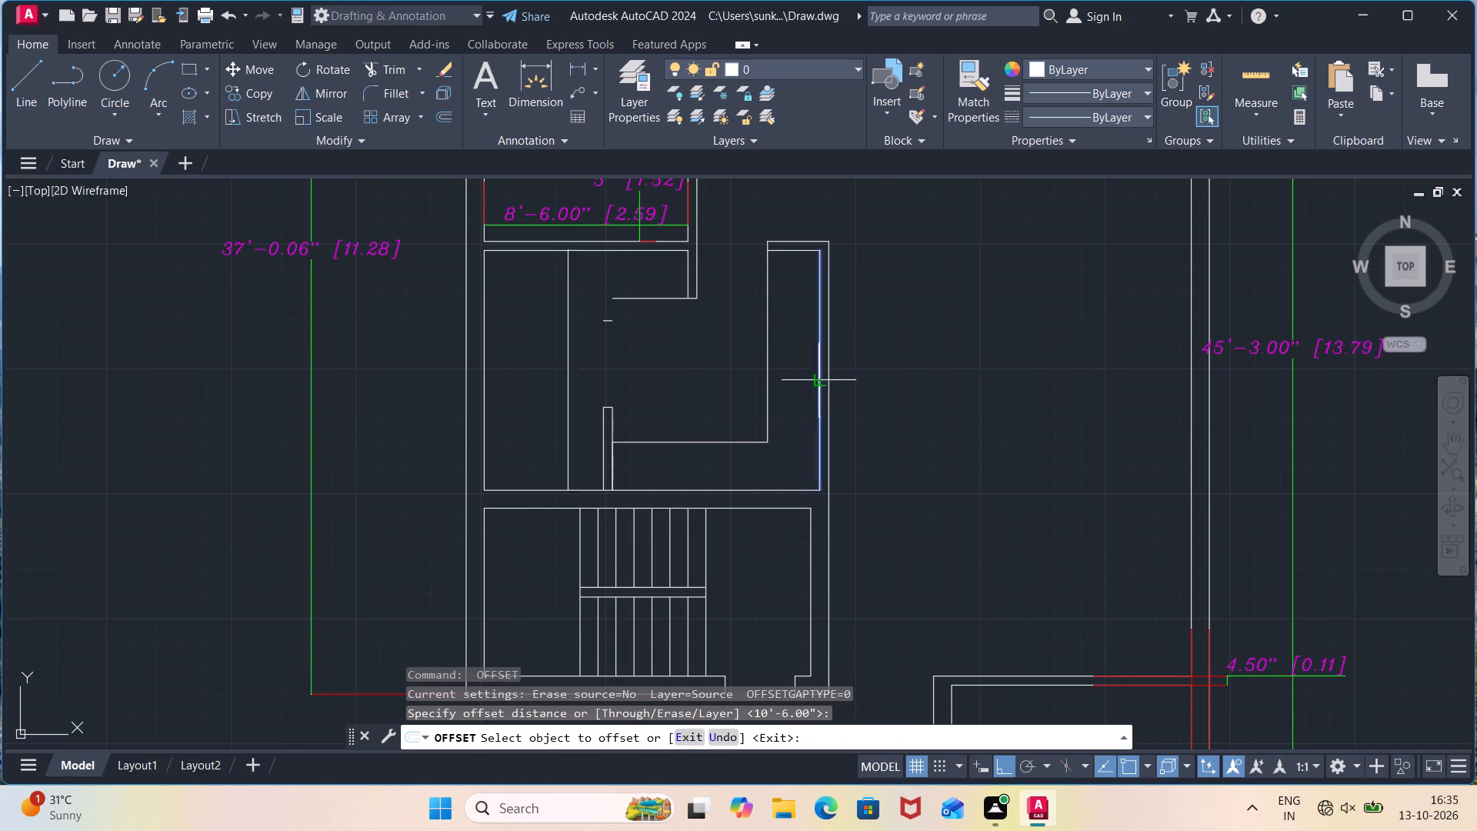
pyautogui.click(702, 399)
pyautogui.press('Escape')
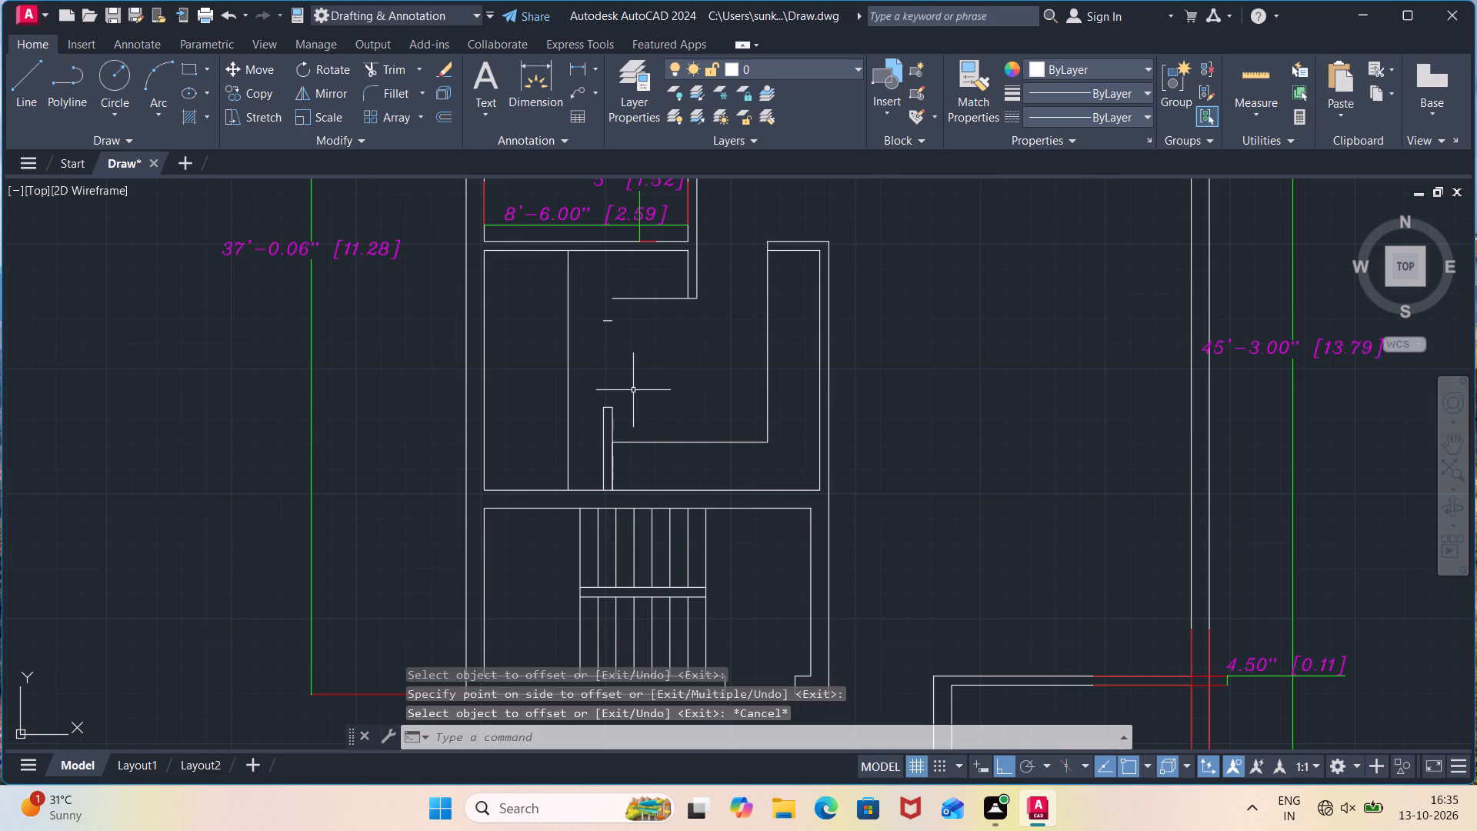
# Delete the short leftover end line of the removed upper partition stub.
pyautogui.click(600, 312)
pyautogui.click(630, 359)
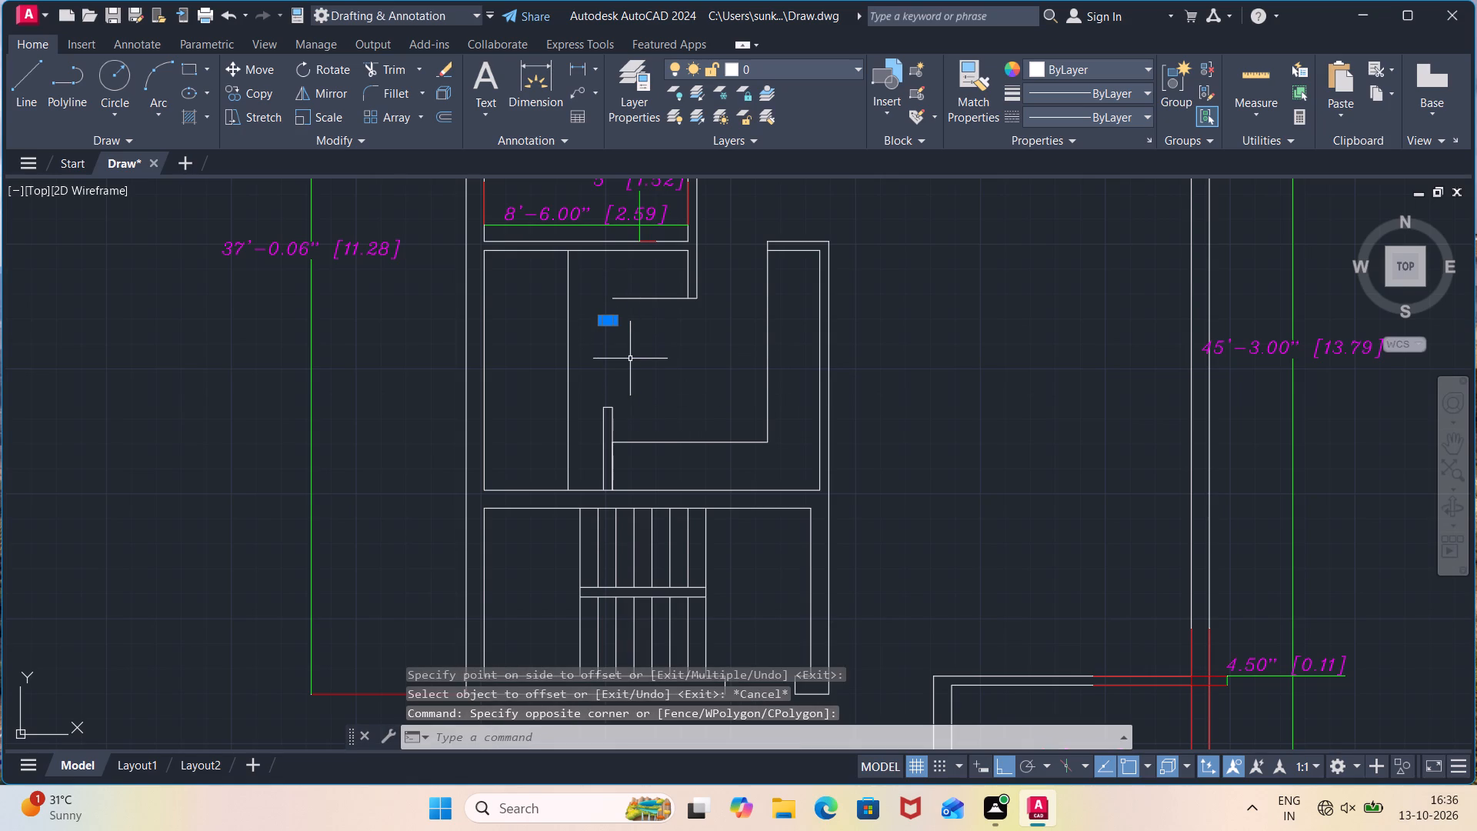
pyautogui.press('Delete')
# Offset the new partition line 4.5" to the left to form the second face of the partition above the staircase.
pyautogui.press('o')
pyautogui.press('Return')
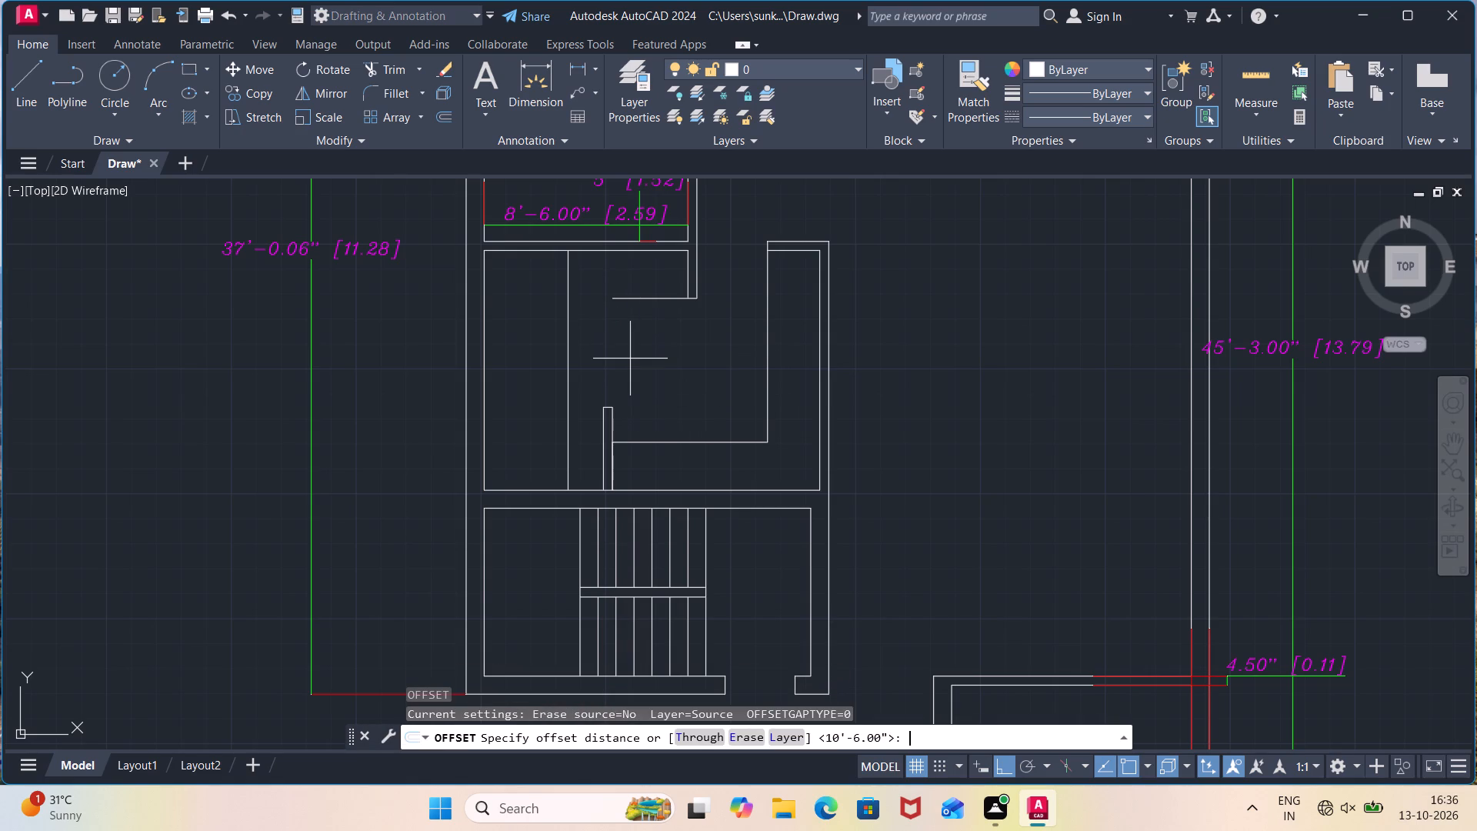
pyautogui.write('4.5')
pyautogui.hotkey('shift', '"')
pyautogui.press('Return')
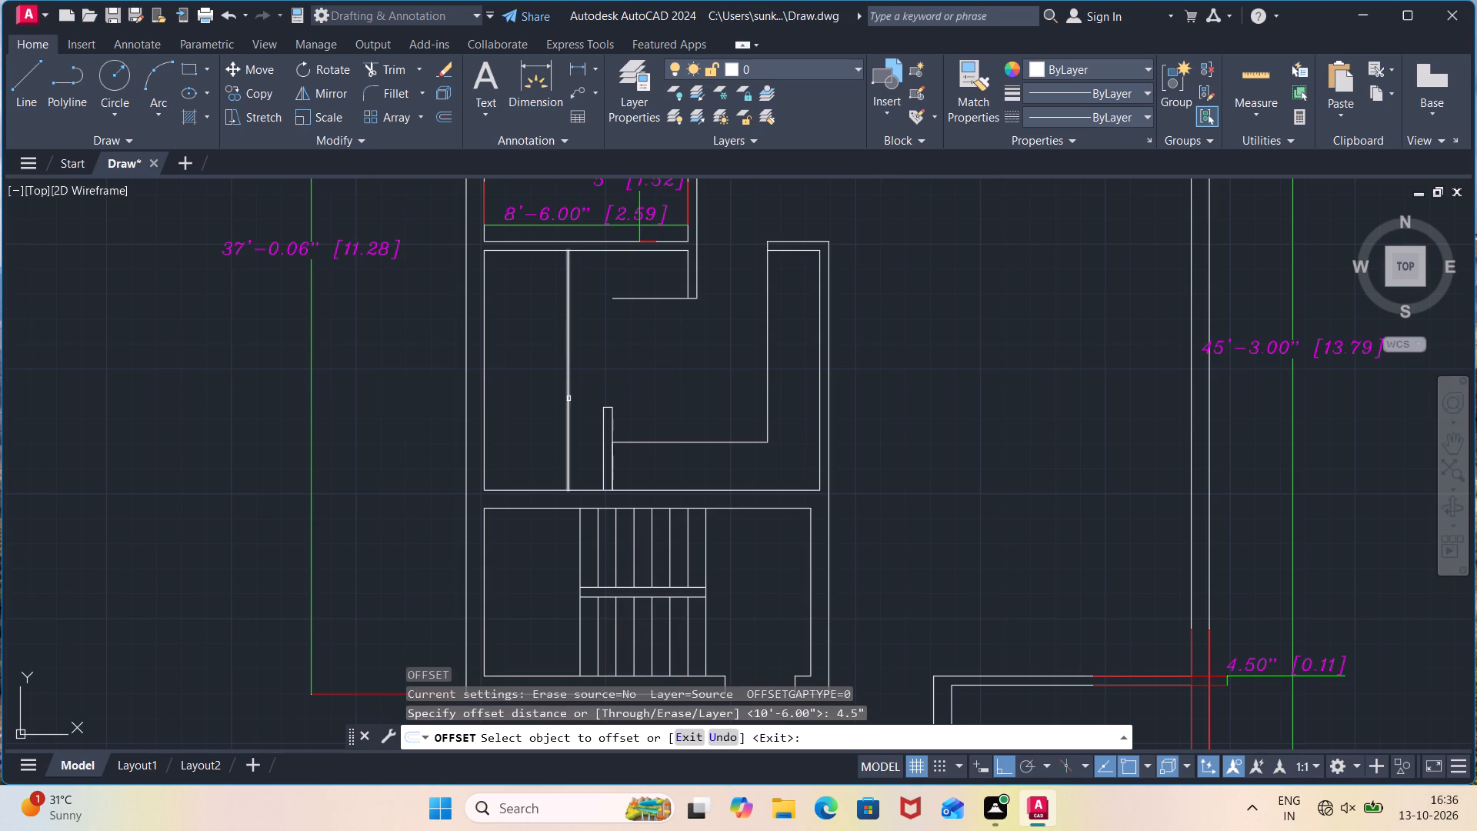
pyautogui.click(568, 401)
pyautogui.click(543, 407)
pyautogui.press('Escape')
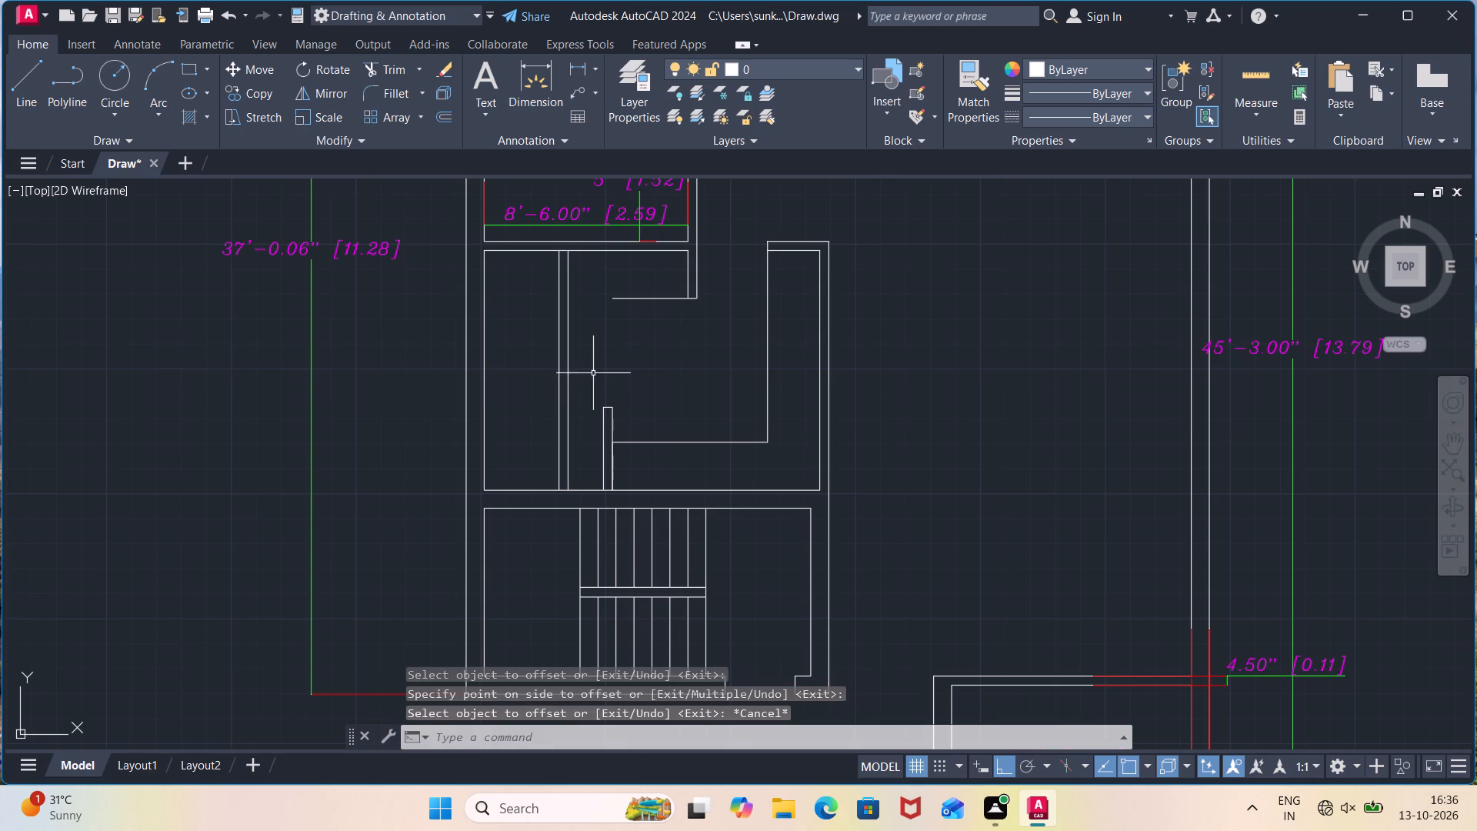
# Stretch the free end of the room's upper inner horizontal line to the new partition's right face.
pyautogui.click(633, 299)
pyautogui.click(615, 295)
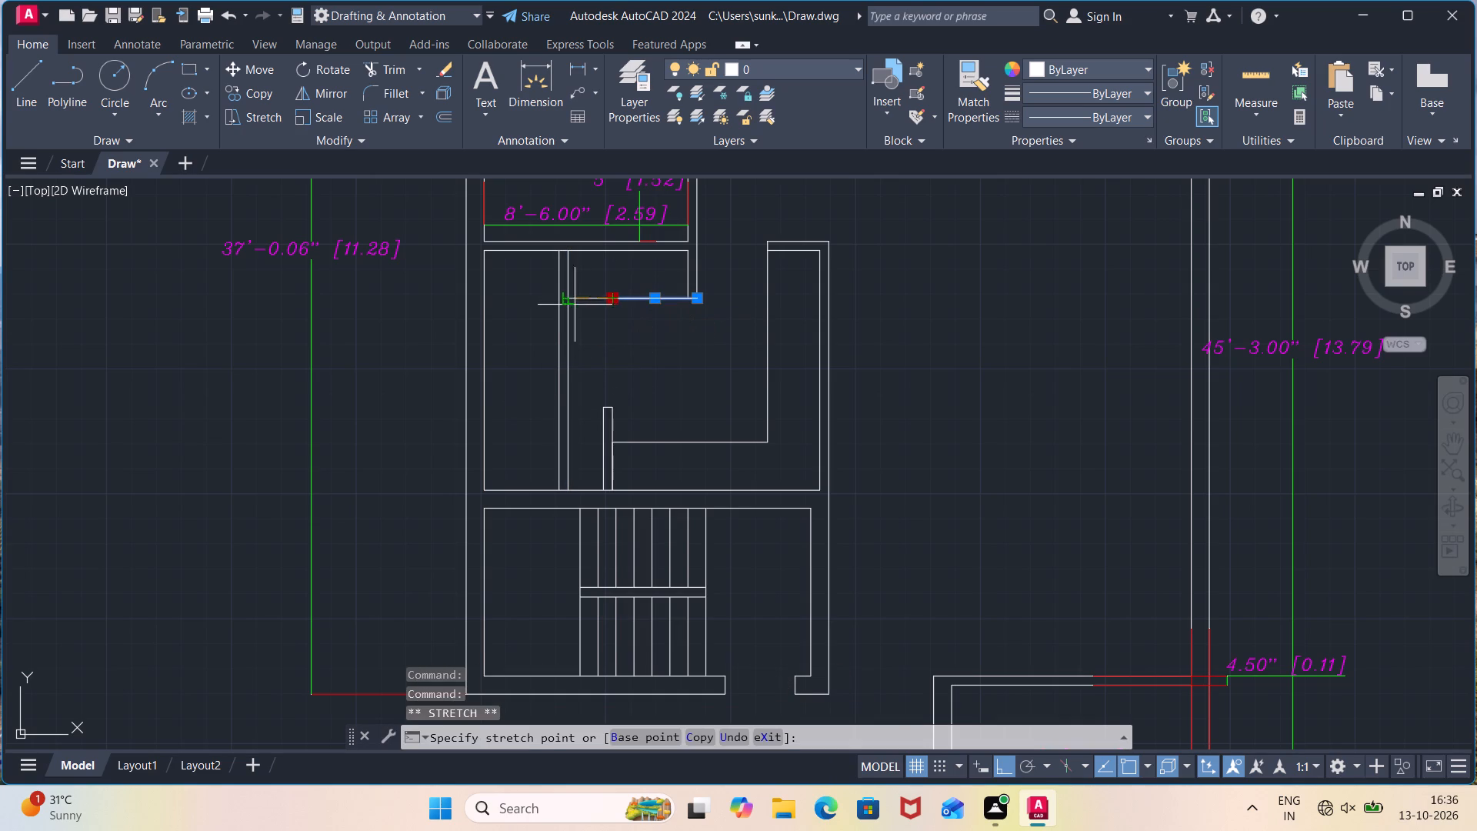
pyautogui.click(572, 299)
pyautogui.press('Escape')
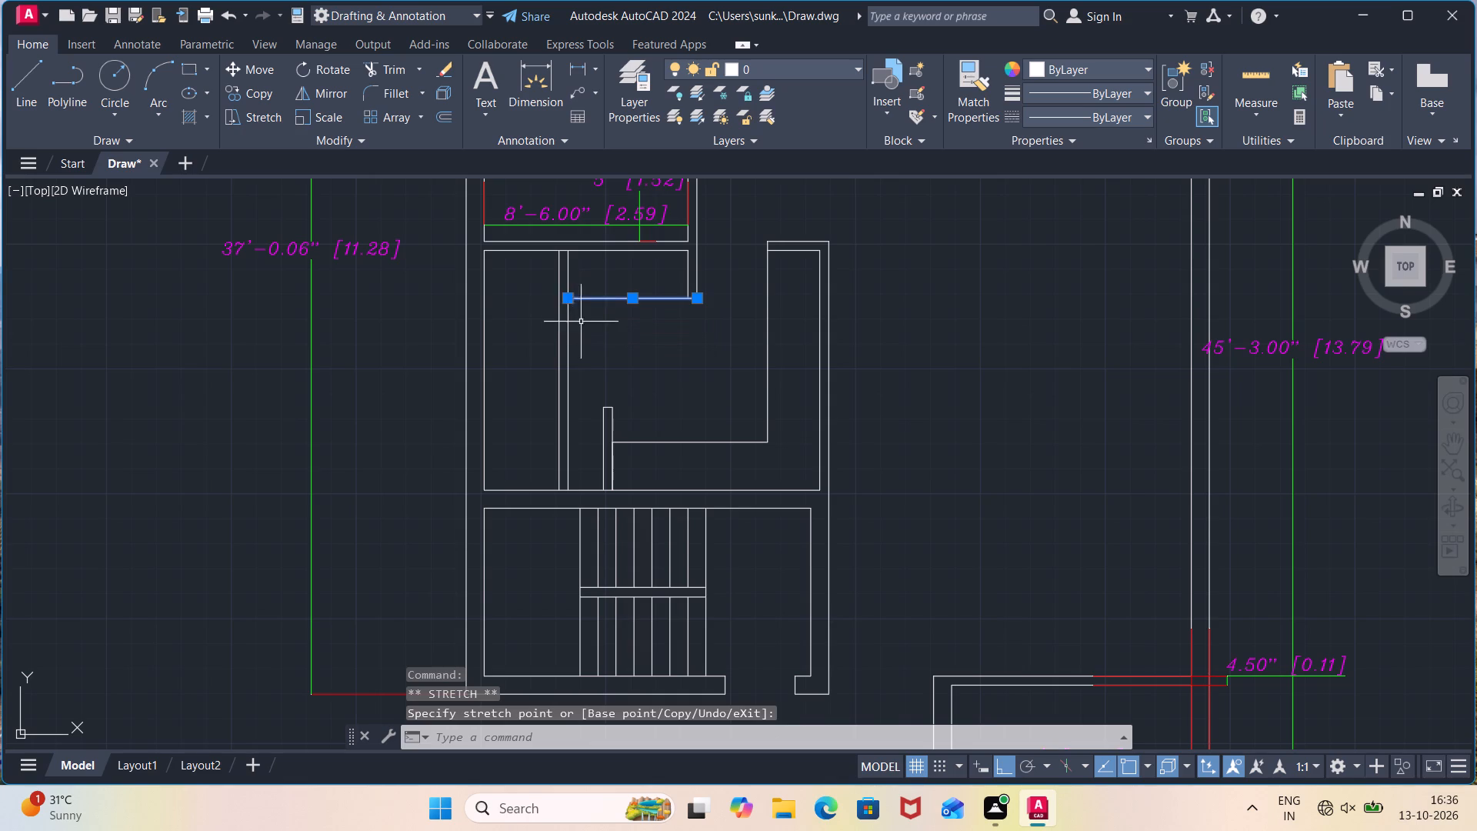
pyautogui.press('Escape')
# Delete the two lines of the old lower partition stub and its short end line.
pyautogui.click(628, 422)
pyautogui.click(592, 430)
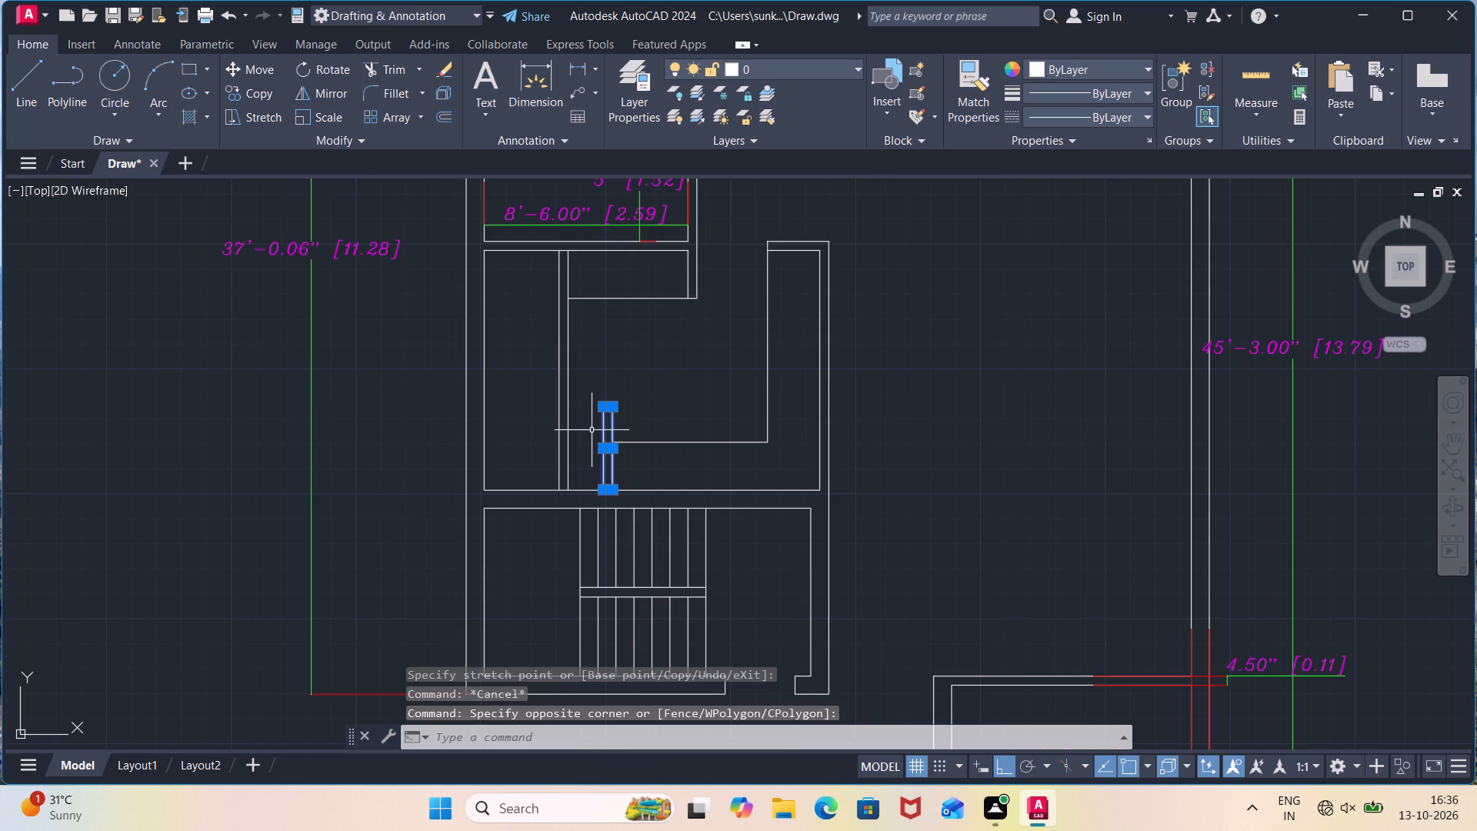
pyautogui.press('Delete')
pyautogui.click(626, 399)
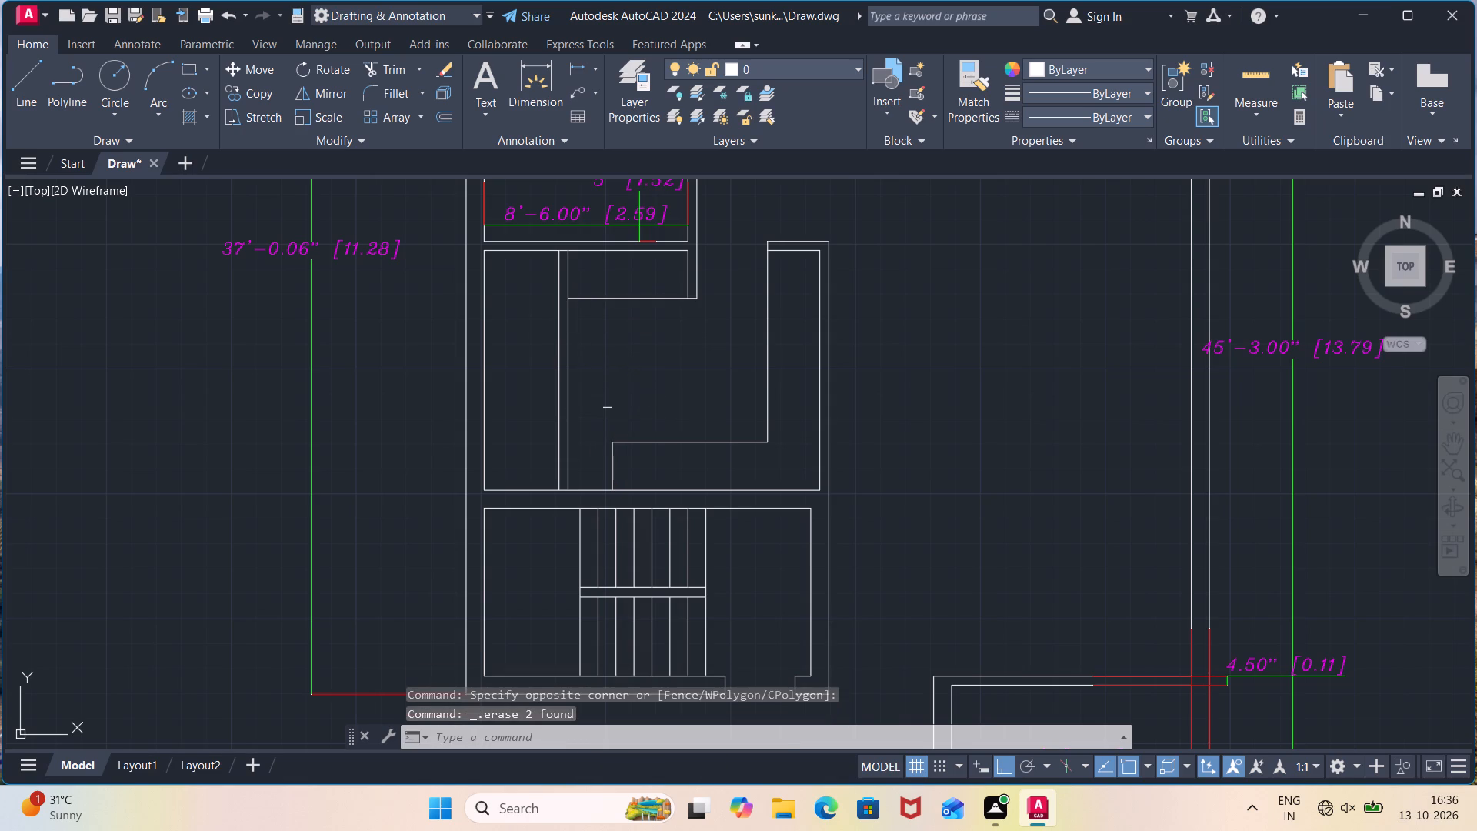
pyautogui.click(595, 422)
pyautogui.press('Delete')
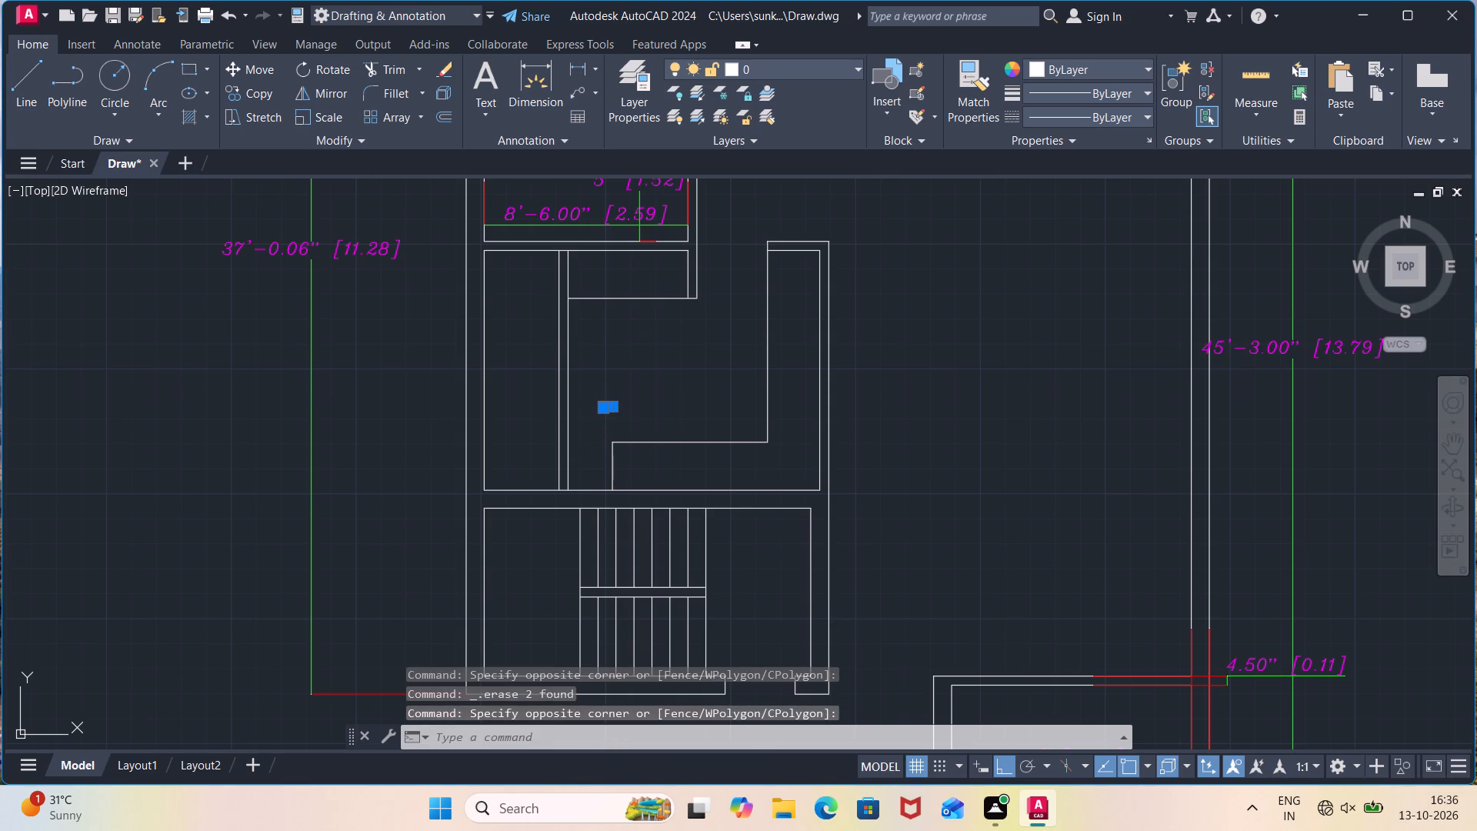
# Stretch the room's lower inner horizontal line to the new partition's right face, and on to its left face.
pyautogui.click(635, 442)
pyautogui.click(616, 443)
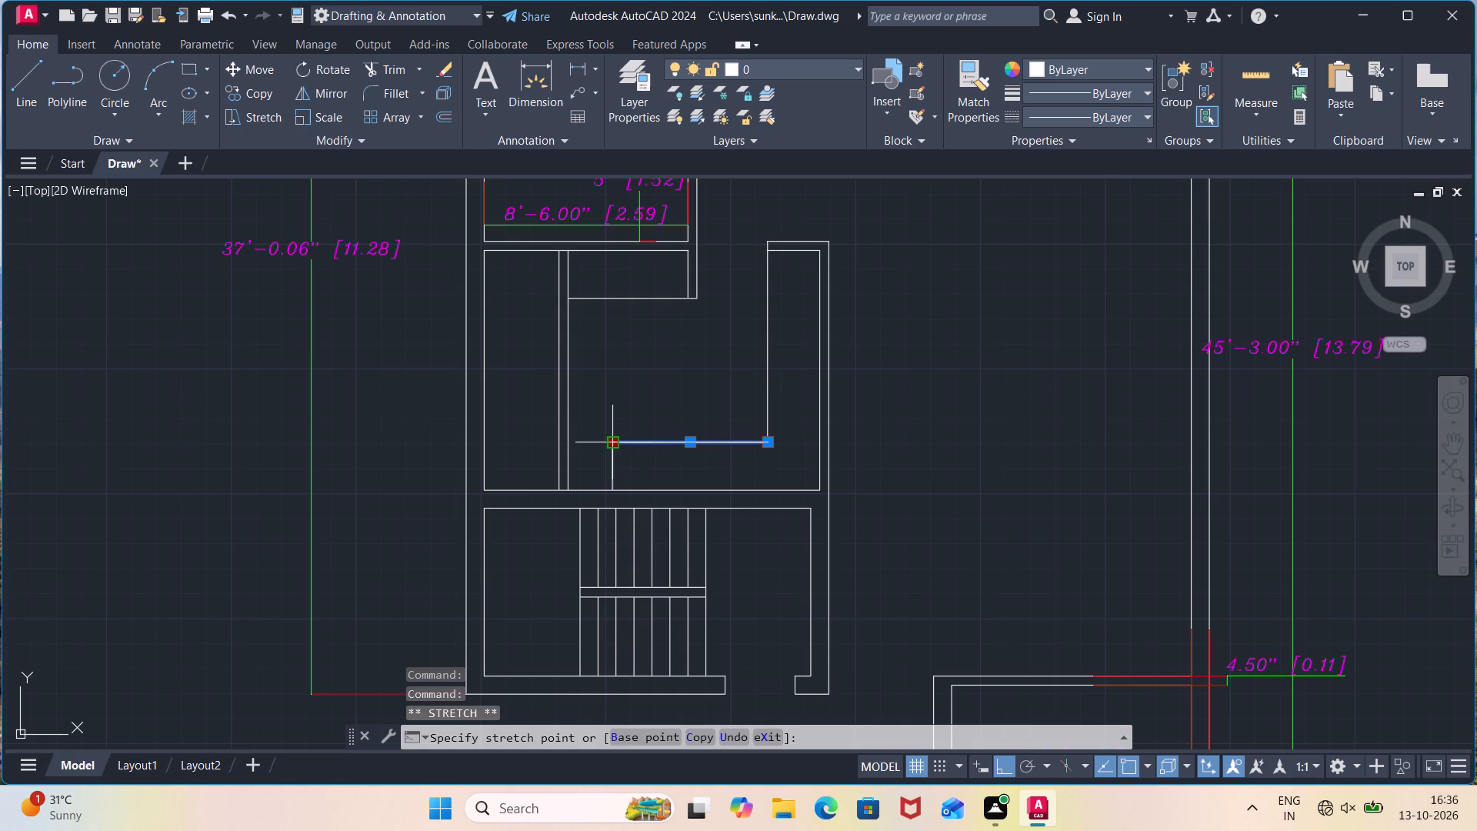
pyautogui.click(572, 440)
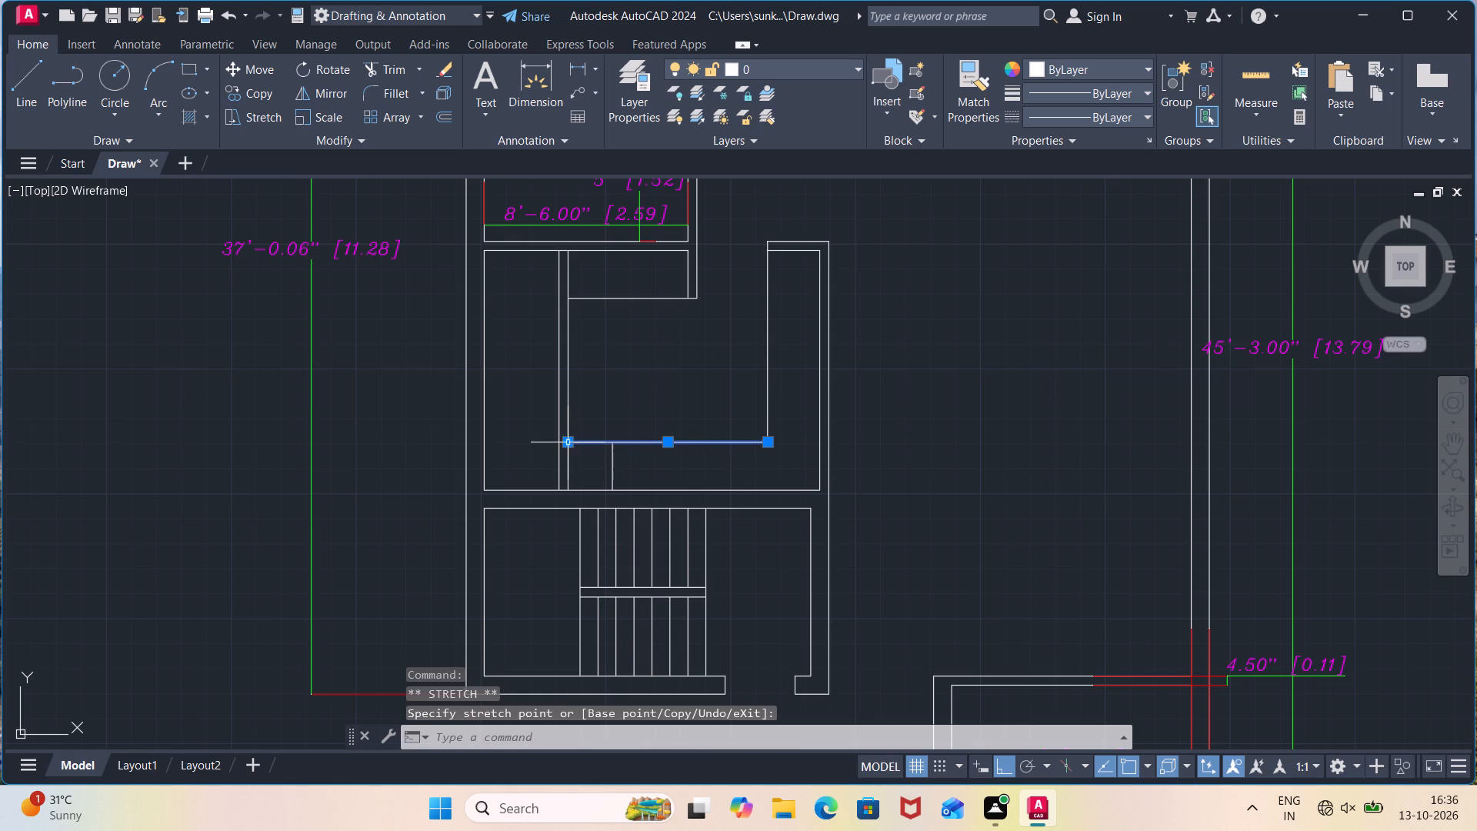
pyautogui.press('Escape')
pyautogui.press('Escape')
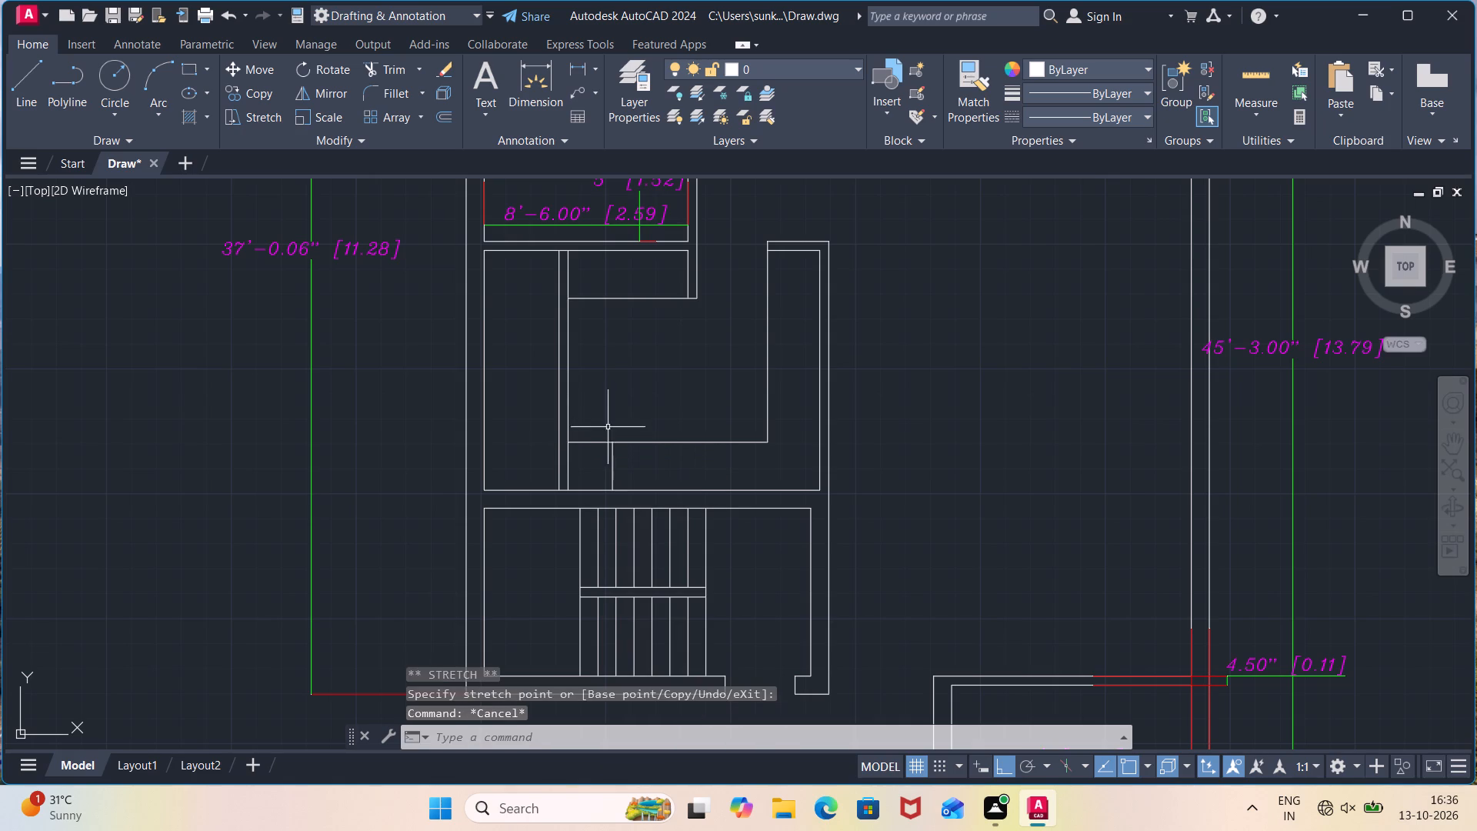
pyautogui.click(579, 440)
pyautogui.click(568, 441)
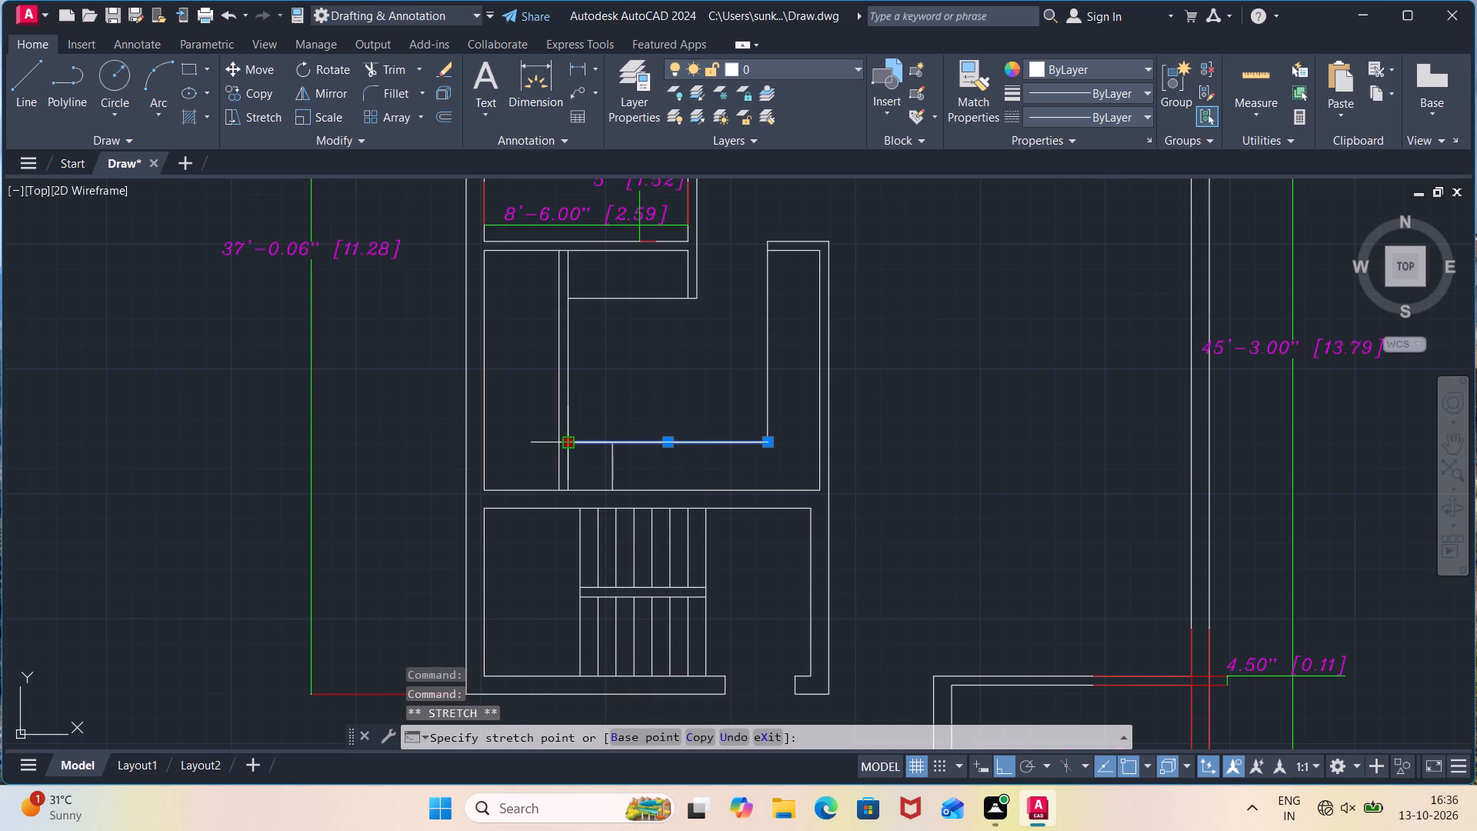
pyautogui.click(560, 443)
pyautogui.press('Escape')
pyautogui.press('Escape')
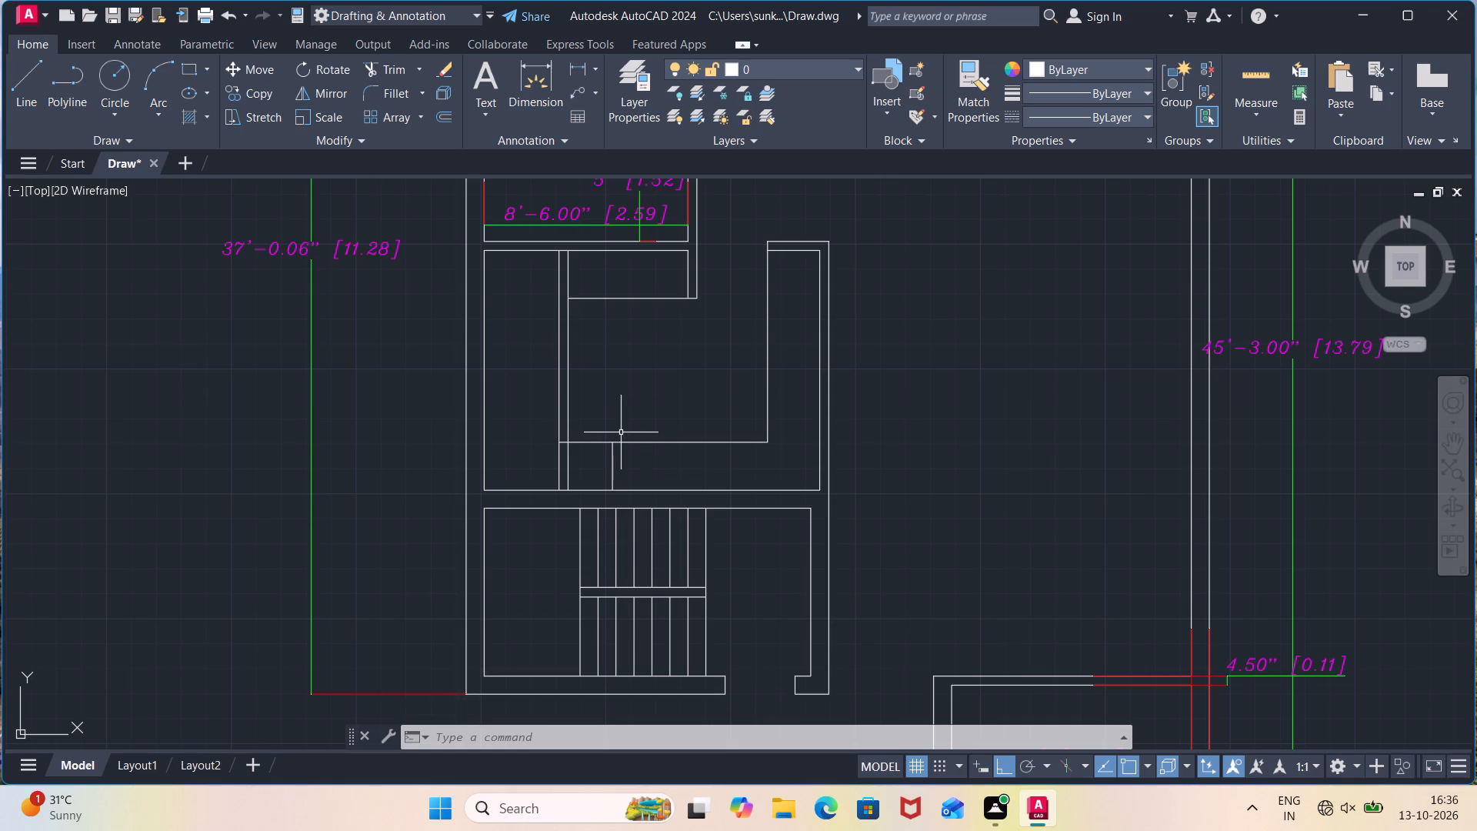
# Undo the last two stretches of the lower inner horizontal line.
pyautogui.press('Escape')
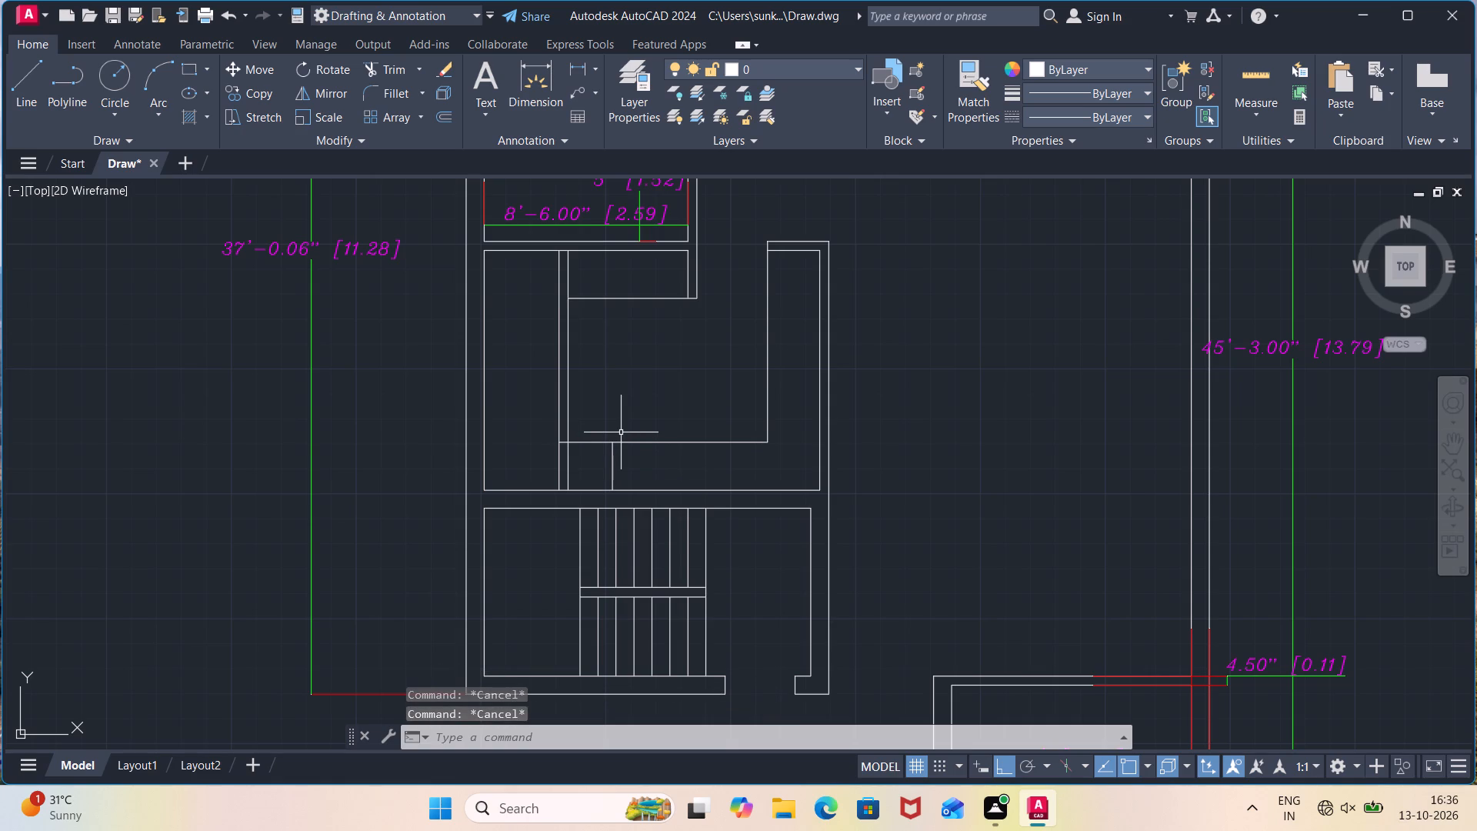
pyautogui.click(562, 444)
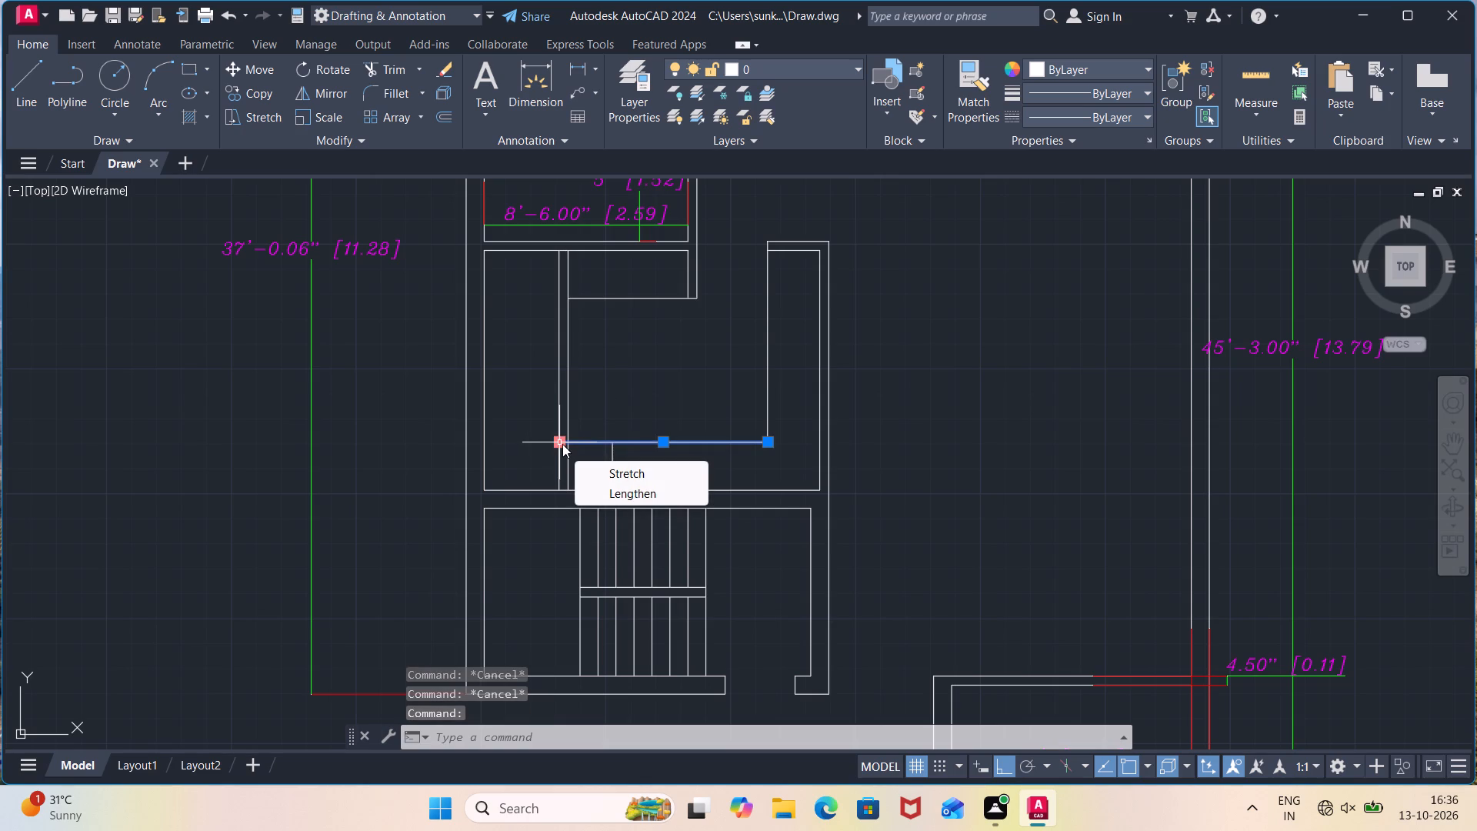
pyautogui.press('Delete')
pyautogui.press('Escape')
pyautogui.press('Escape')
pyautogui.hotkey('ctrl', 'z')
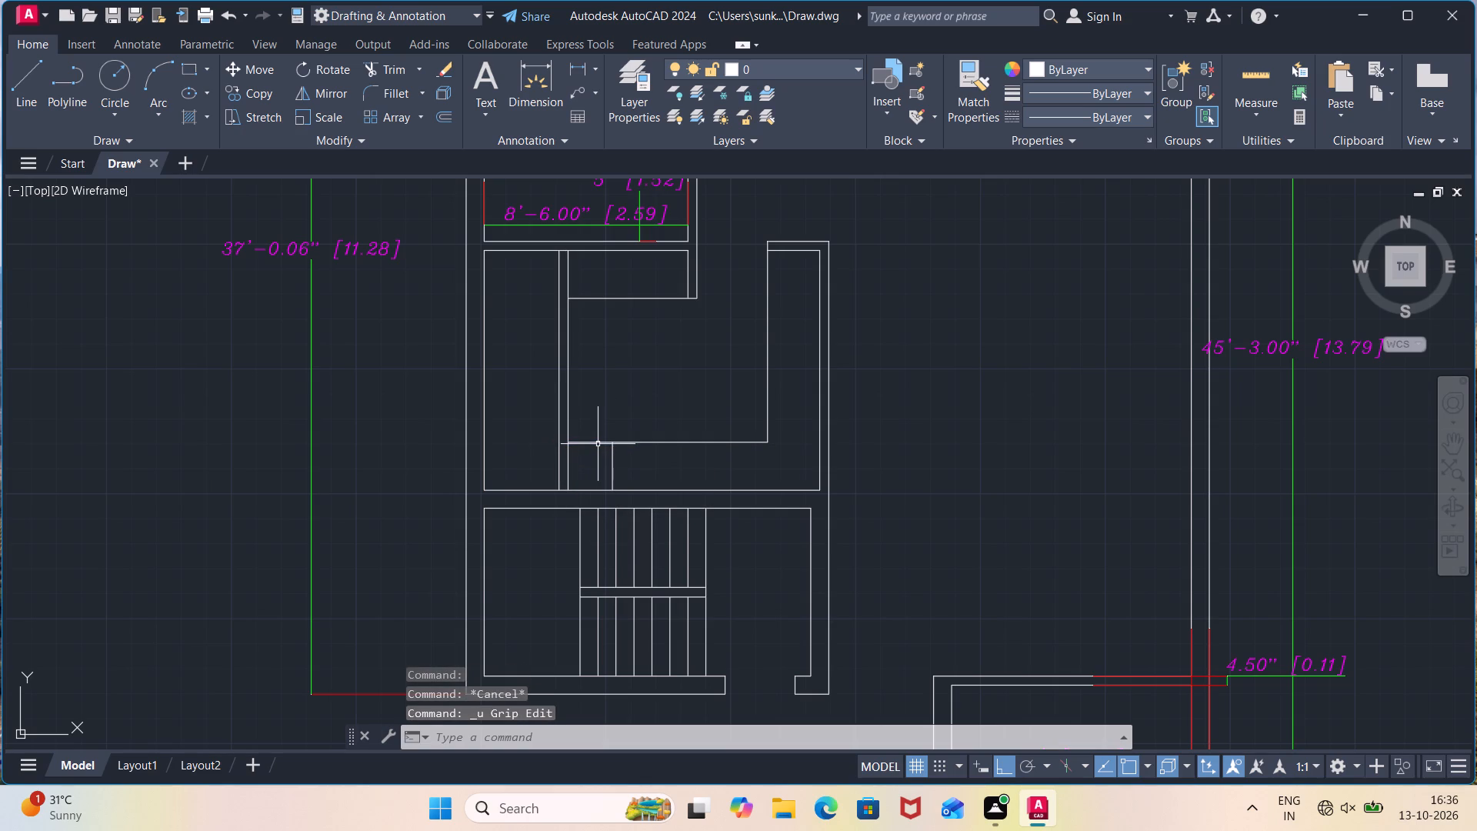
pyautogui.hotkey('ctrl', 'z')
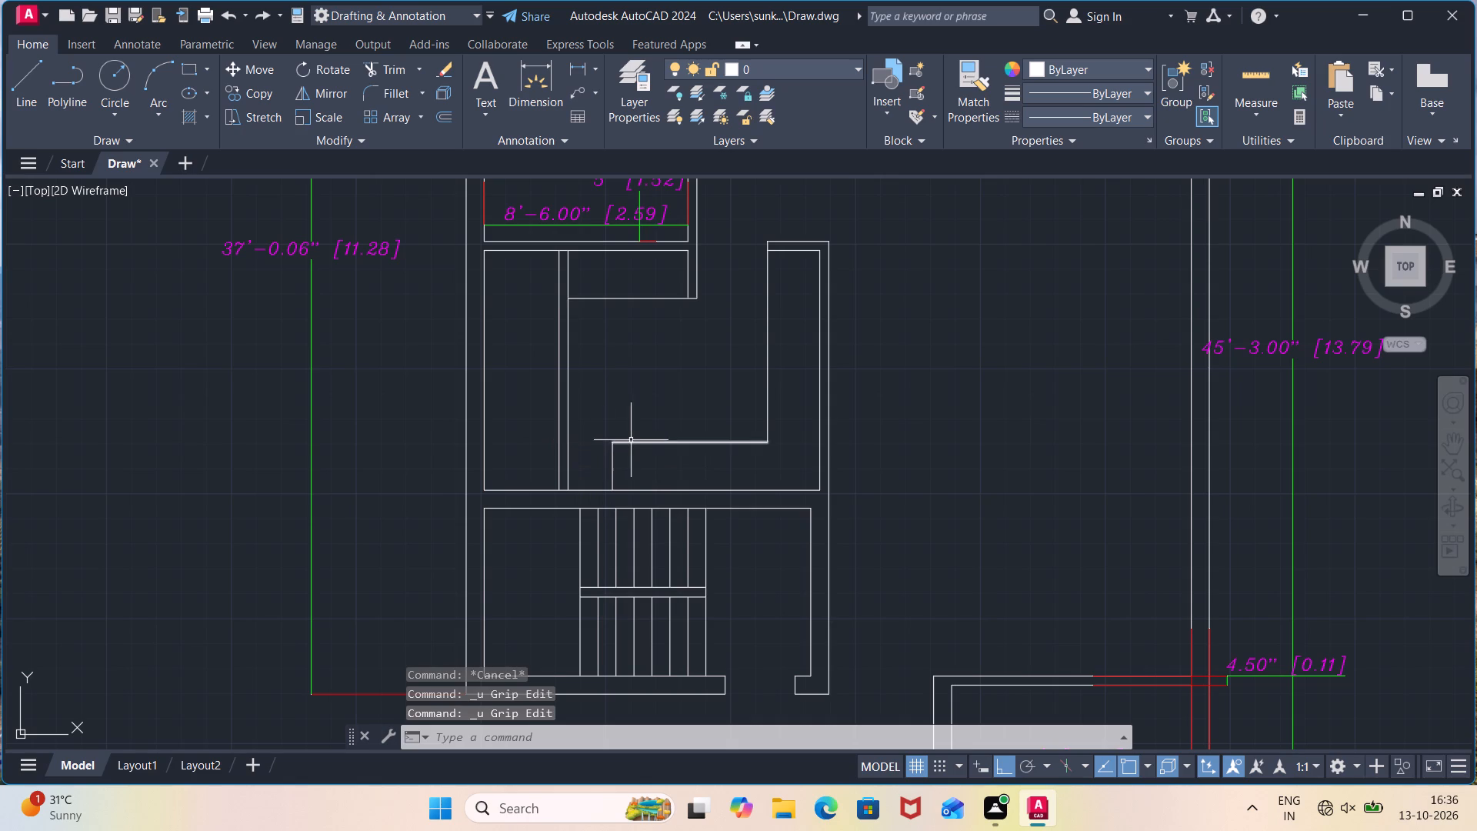
# Stretch the left end of the room's lower inner horizontal line to the new partition's right face.
pyautogui.click(626, 444)
pyautogui.click(617, 444)
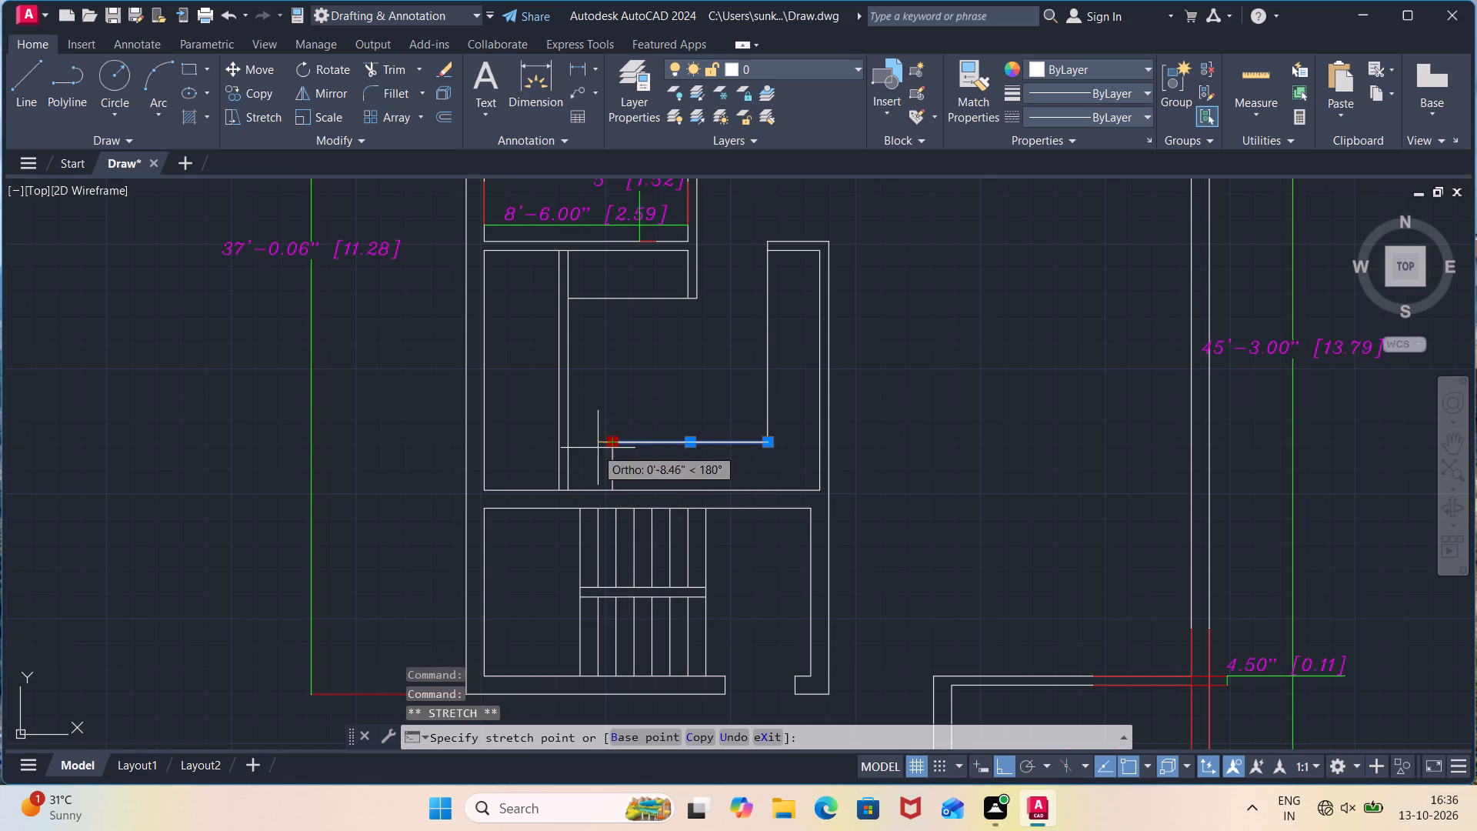
pyautogui.click(571, 445)
pyautogui.press('Escape')
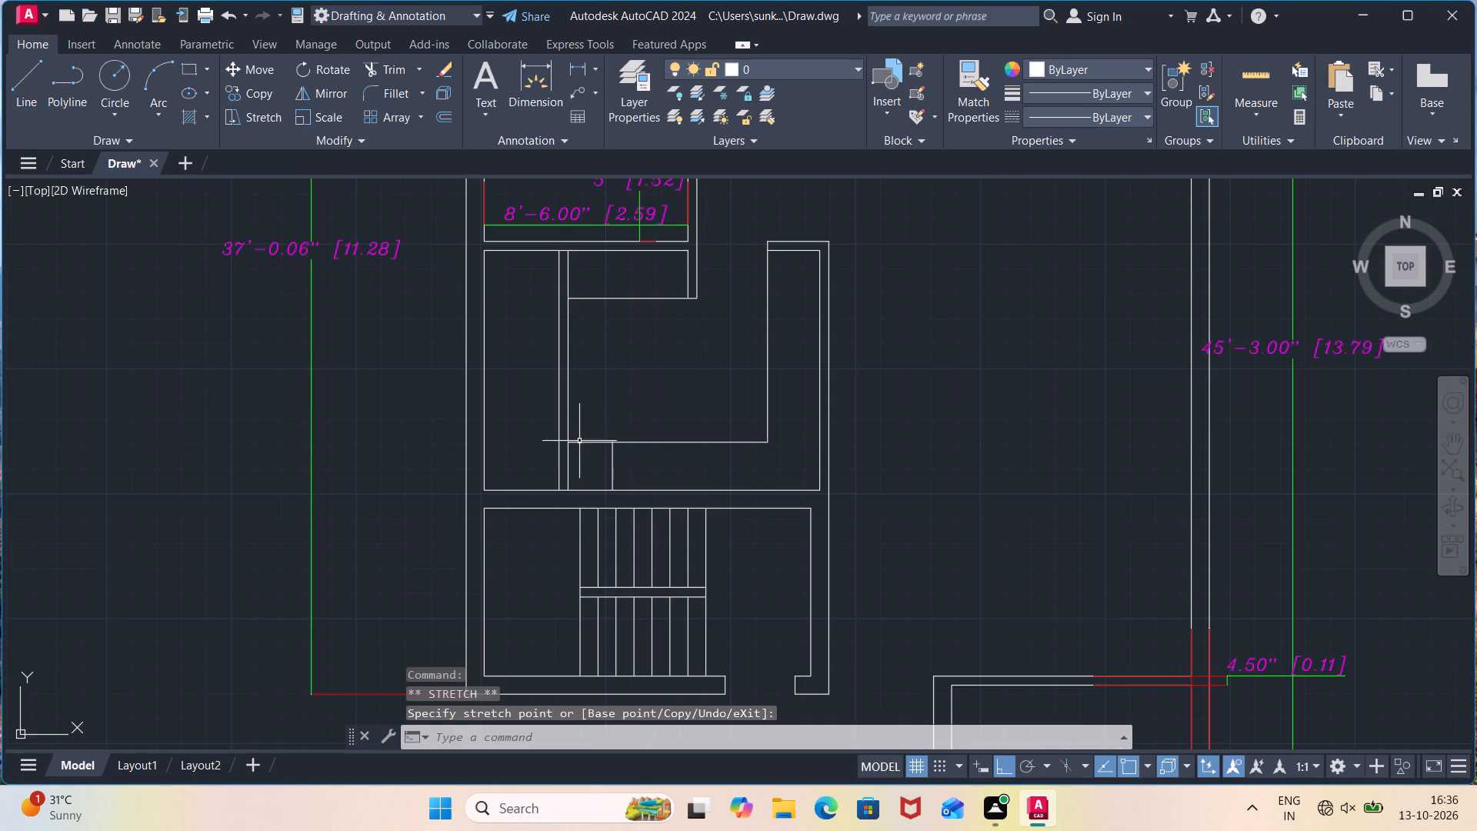
pyautogui.press('Escape')
# Draw two short jamb lines across the new partition, one above the lower inner line and one just below the upper inner line.
pyautogui.press('l')
pyautogui.press('Return')
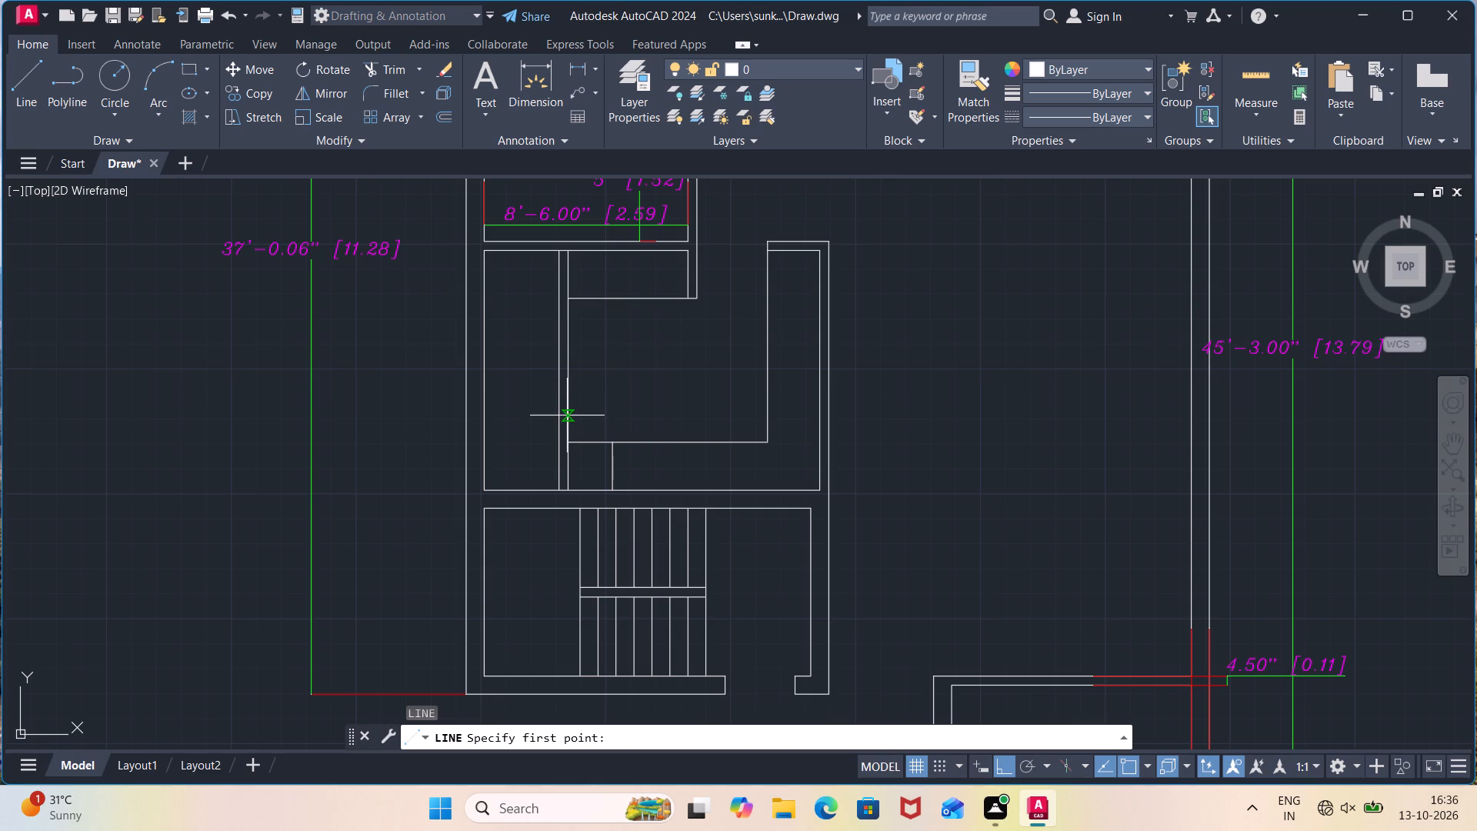
pyautogui.click(567, 409)
pyautogui.click(558, 409)
pyautogui.press('Escape')
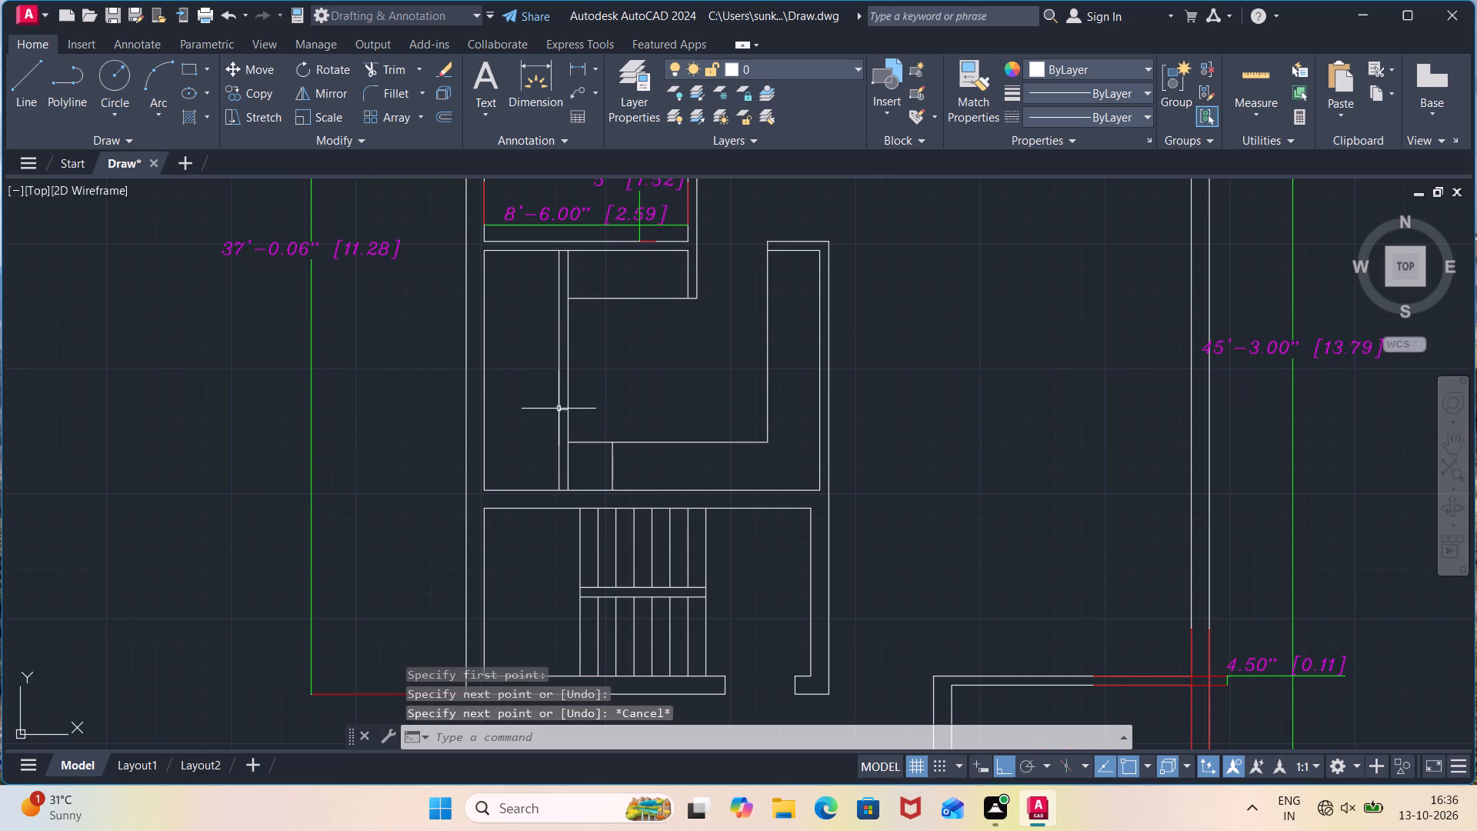
pyautogui.press('Escape')
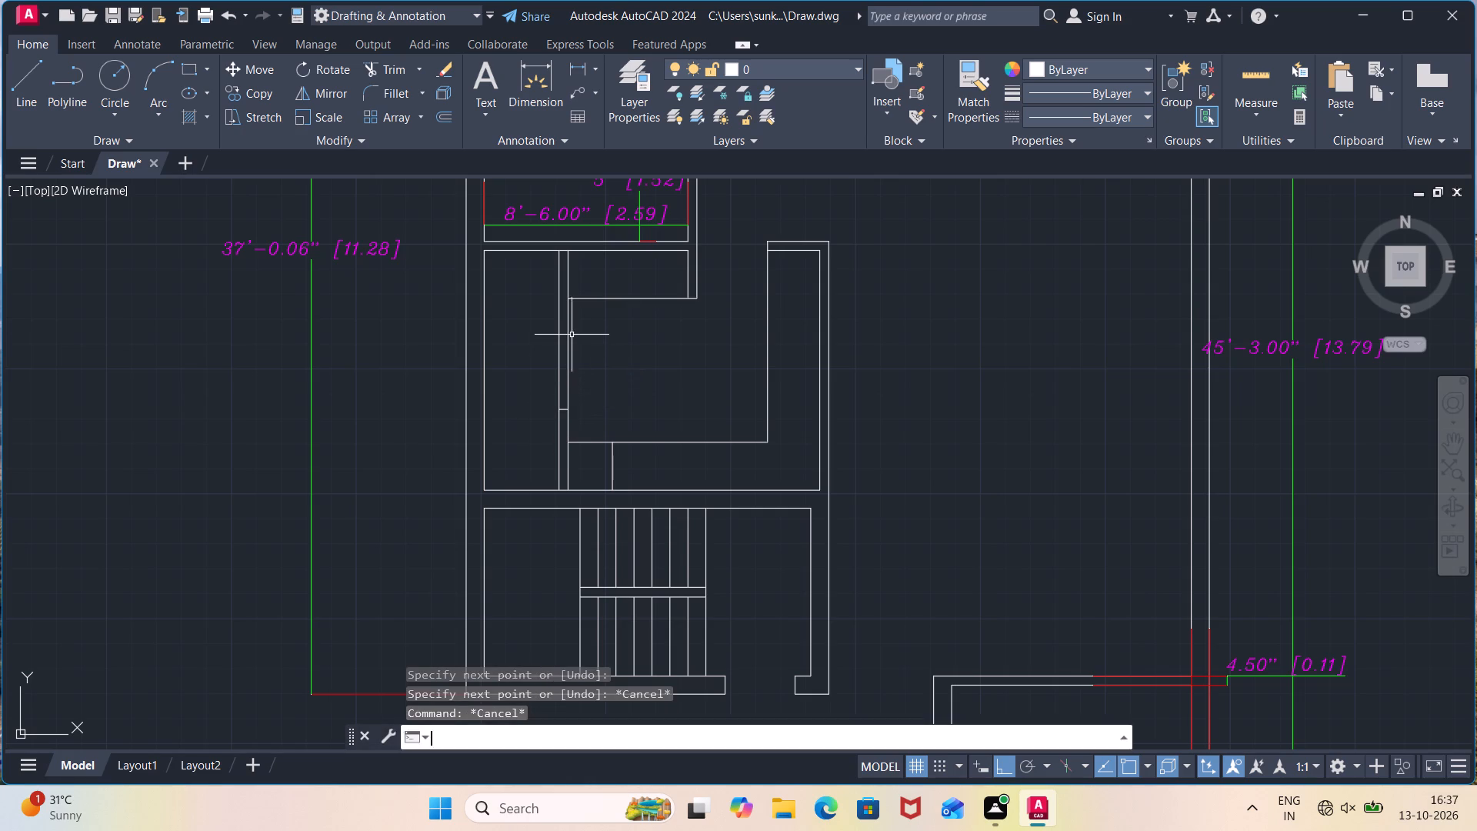
pyautogui.press('l')
pyautogui.press('Return')
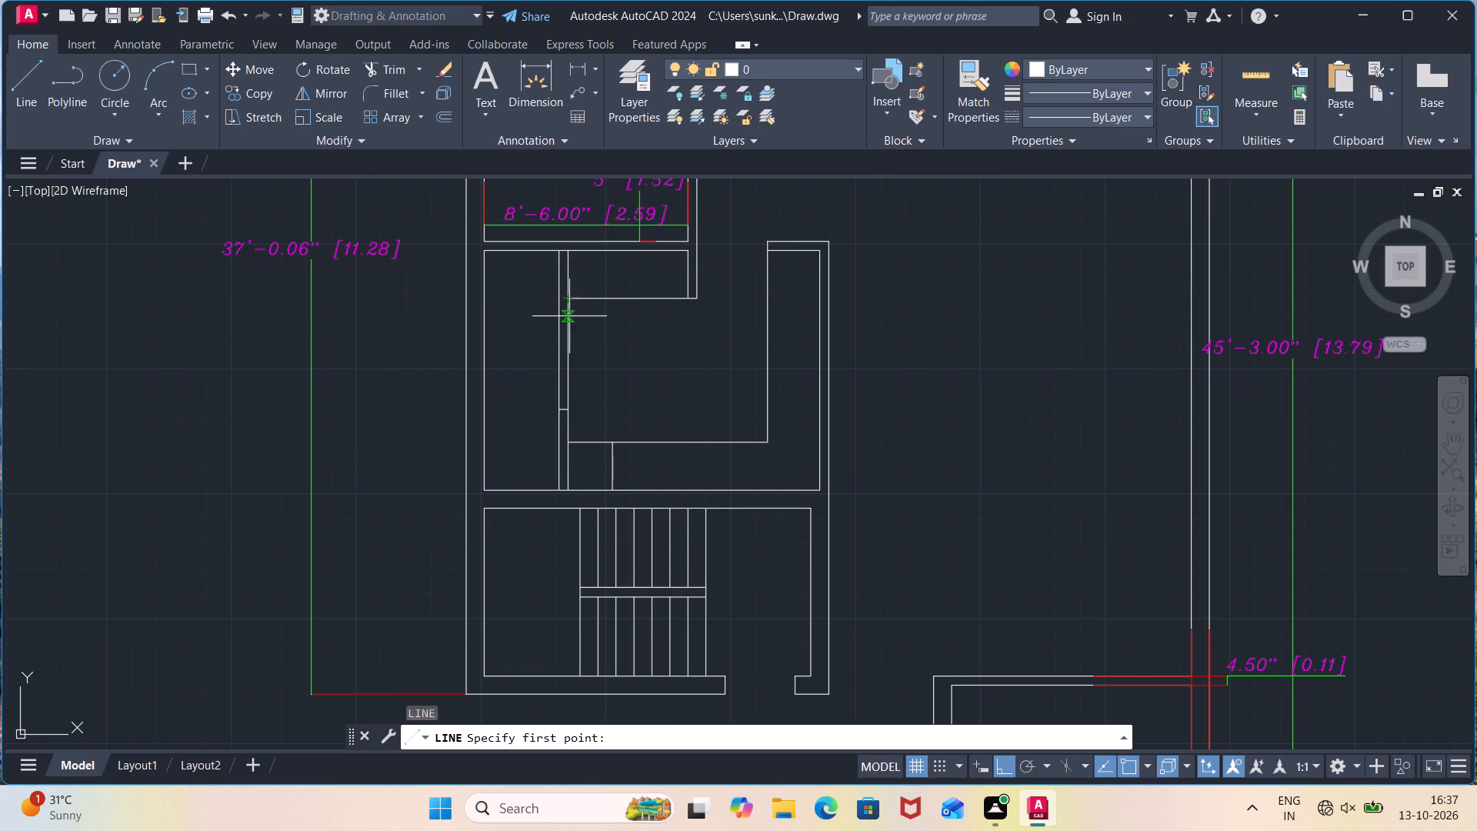
pyautogui.click(566, 315)
pyautogui.click(559, 314)
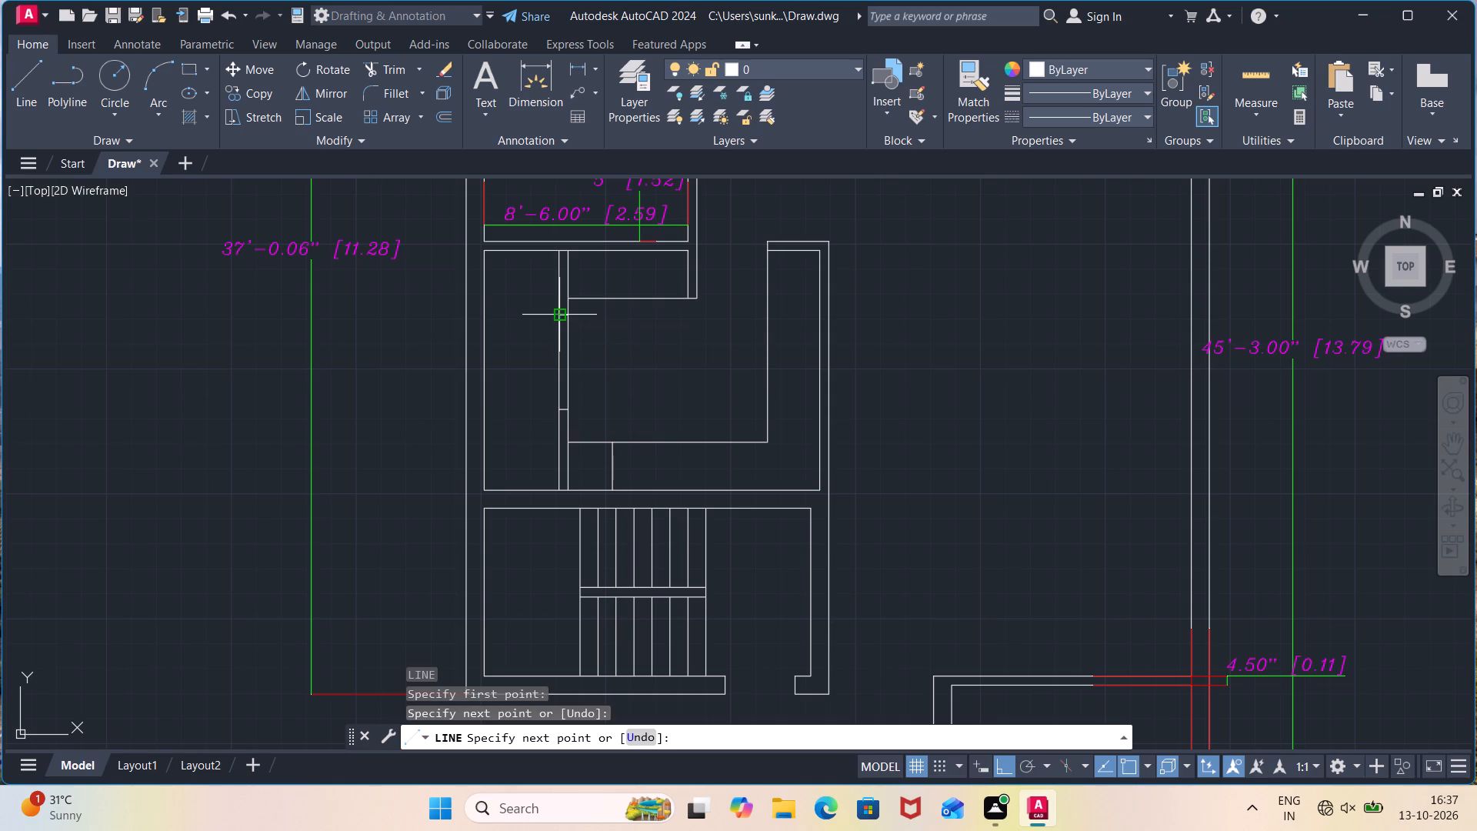
pyautogui.press('Escape')
# Trim both partition lines between the jambs to open the doorway, and trim away the leftover vertical line below the lower inner line.
pyautogui.write('tr')
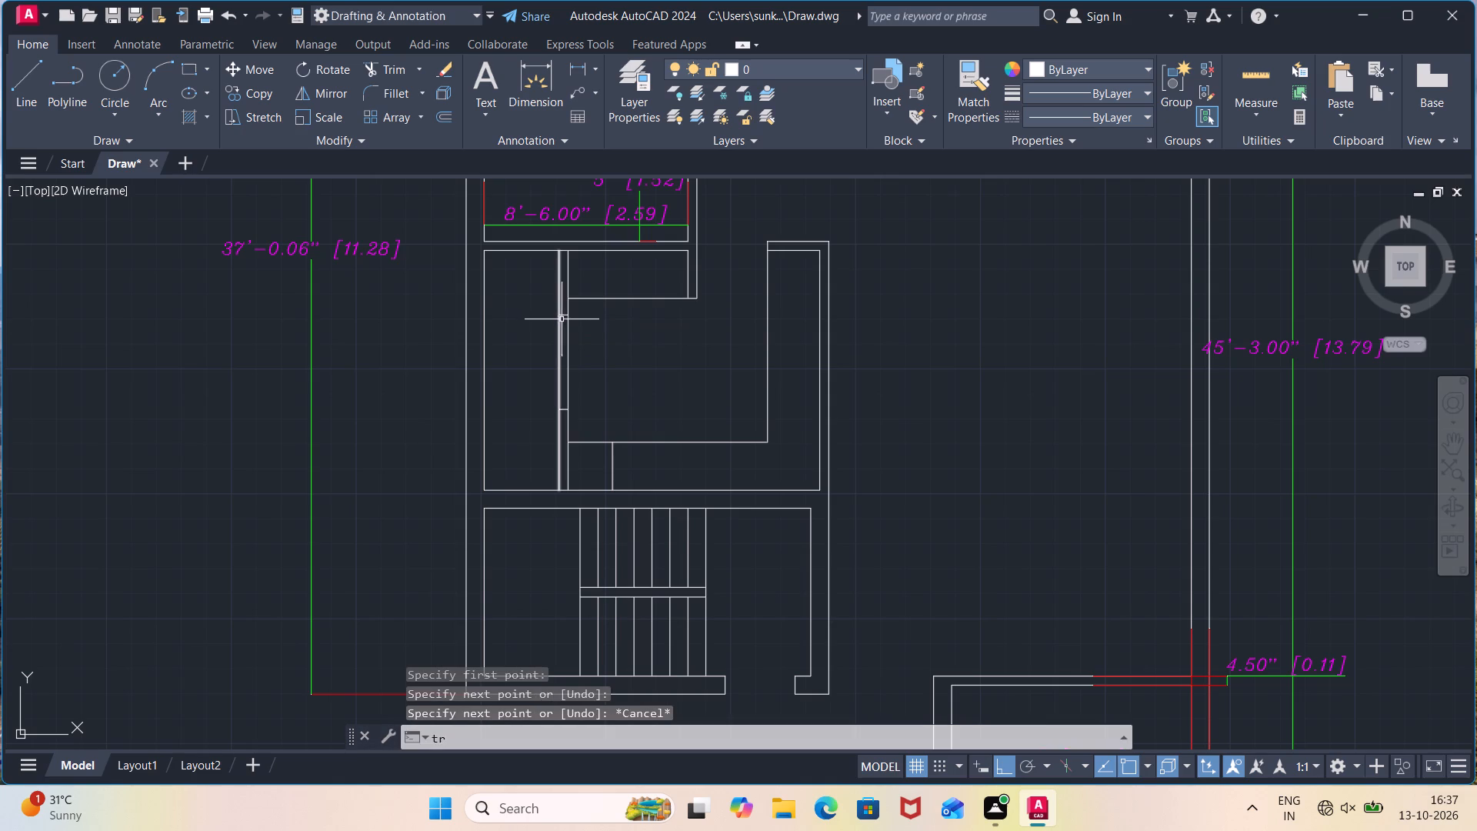
pyautogui.press('Return')
pyautogui.click(591, 335)
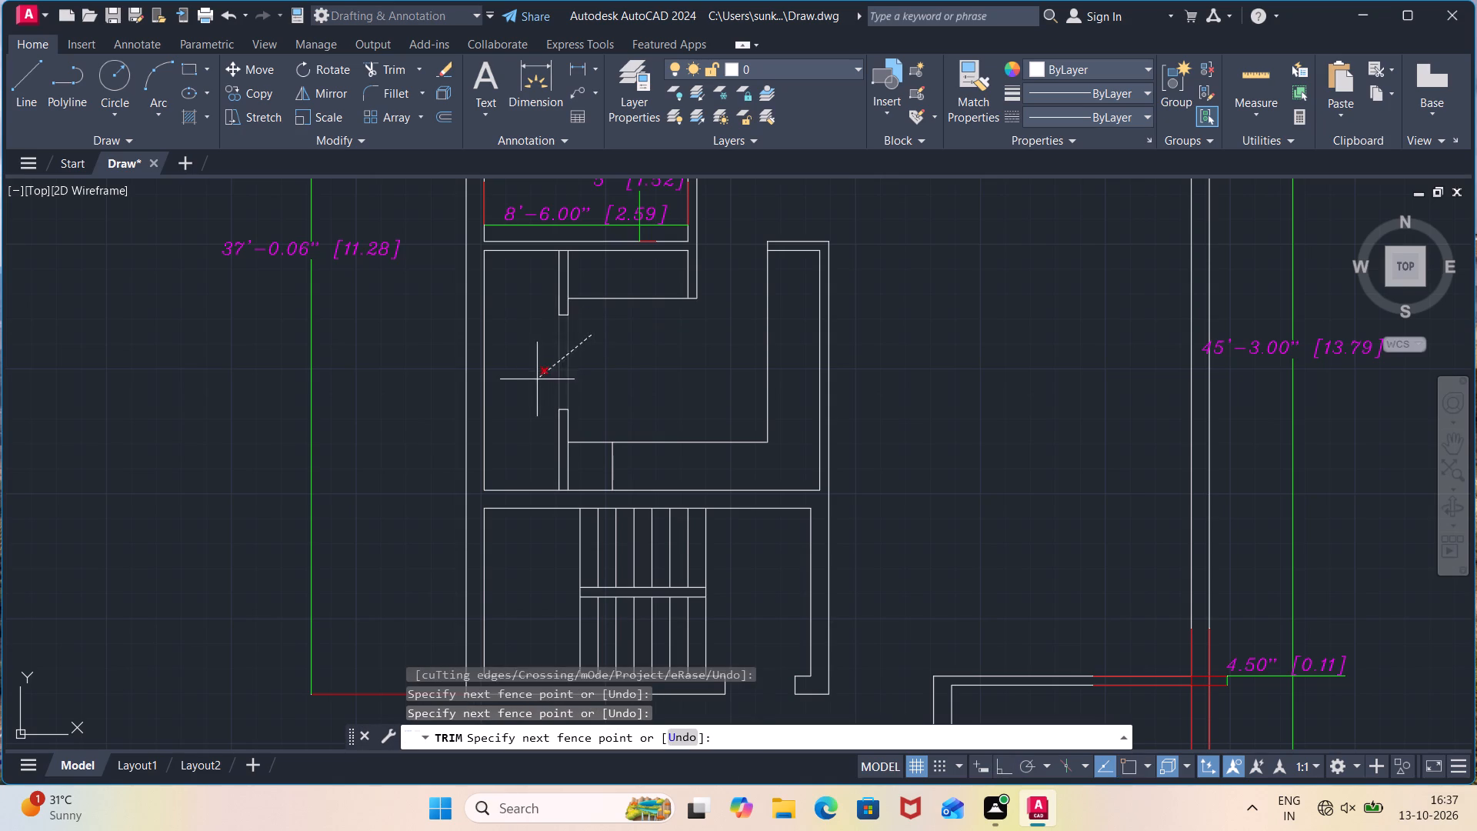
pyautogui.click(537, 379)
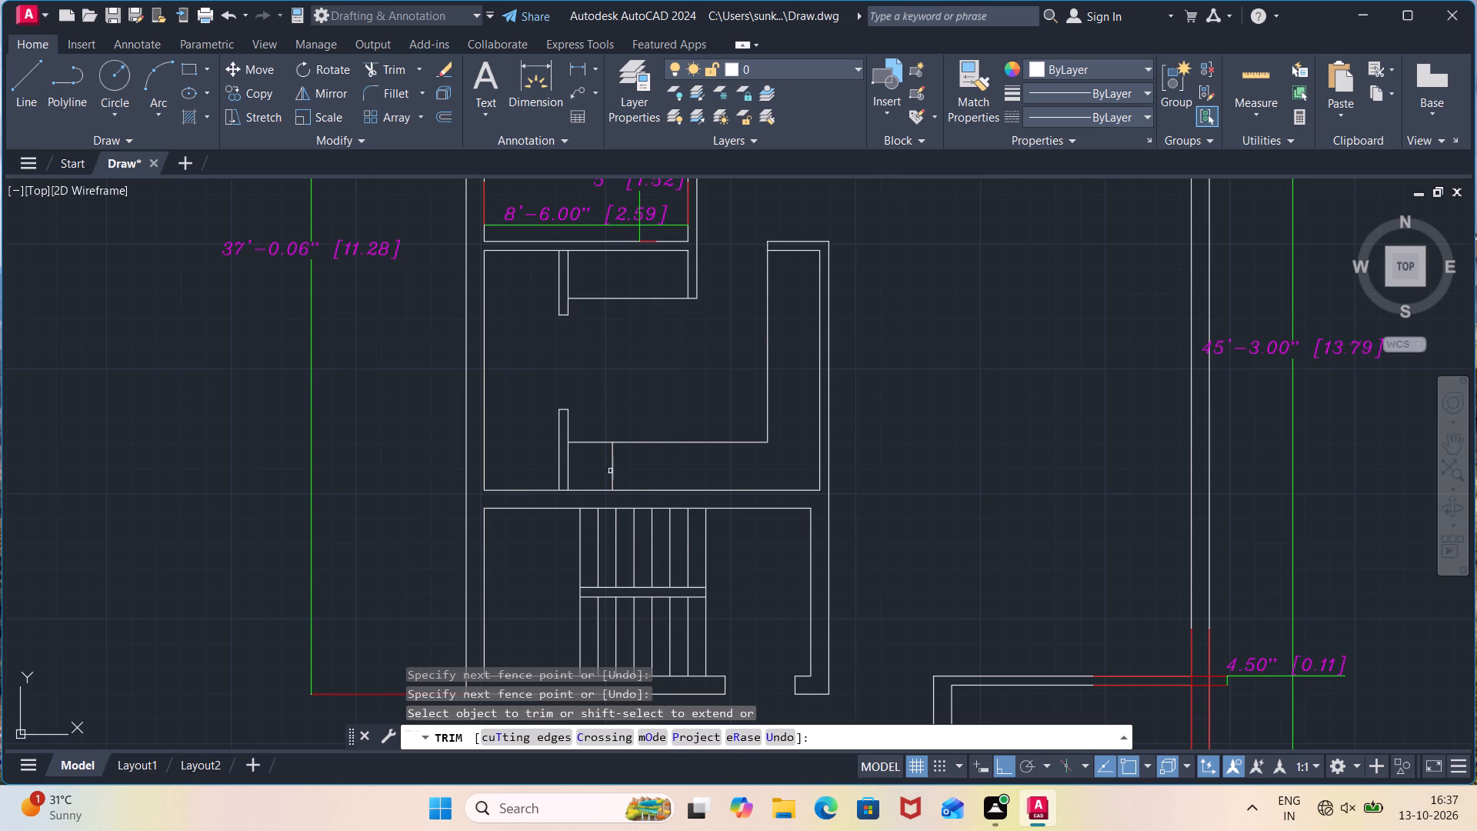
pyautogui.click(632, 473)
pyautogui.click(592, 475)
pyautogui.scroll(-1, 682, 379)
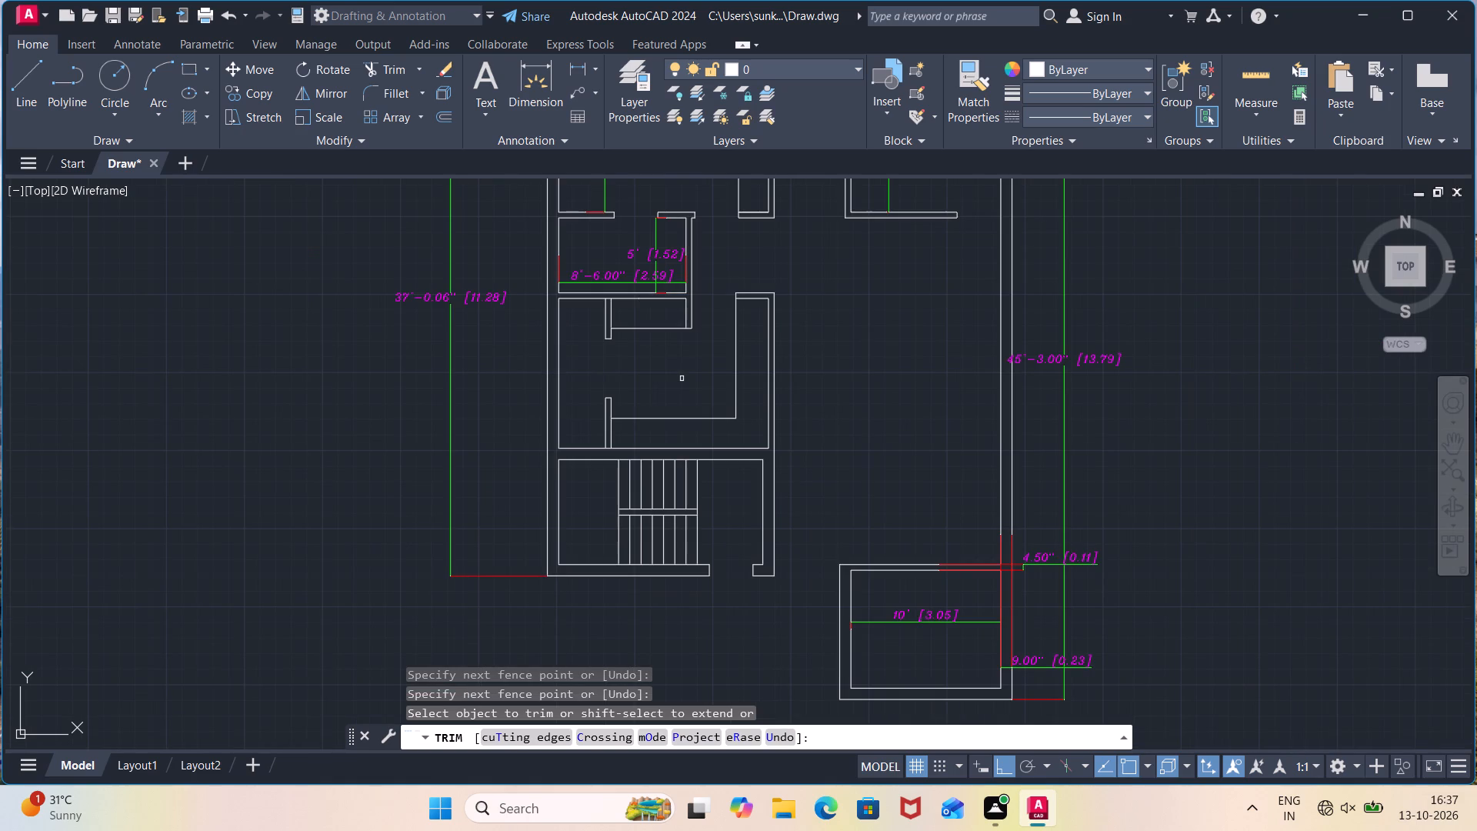
pyautogui.press('Escape')
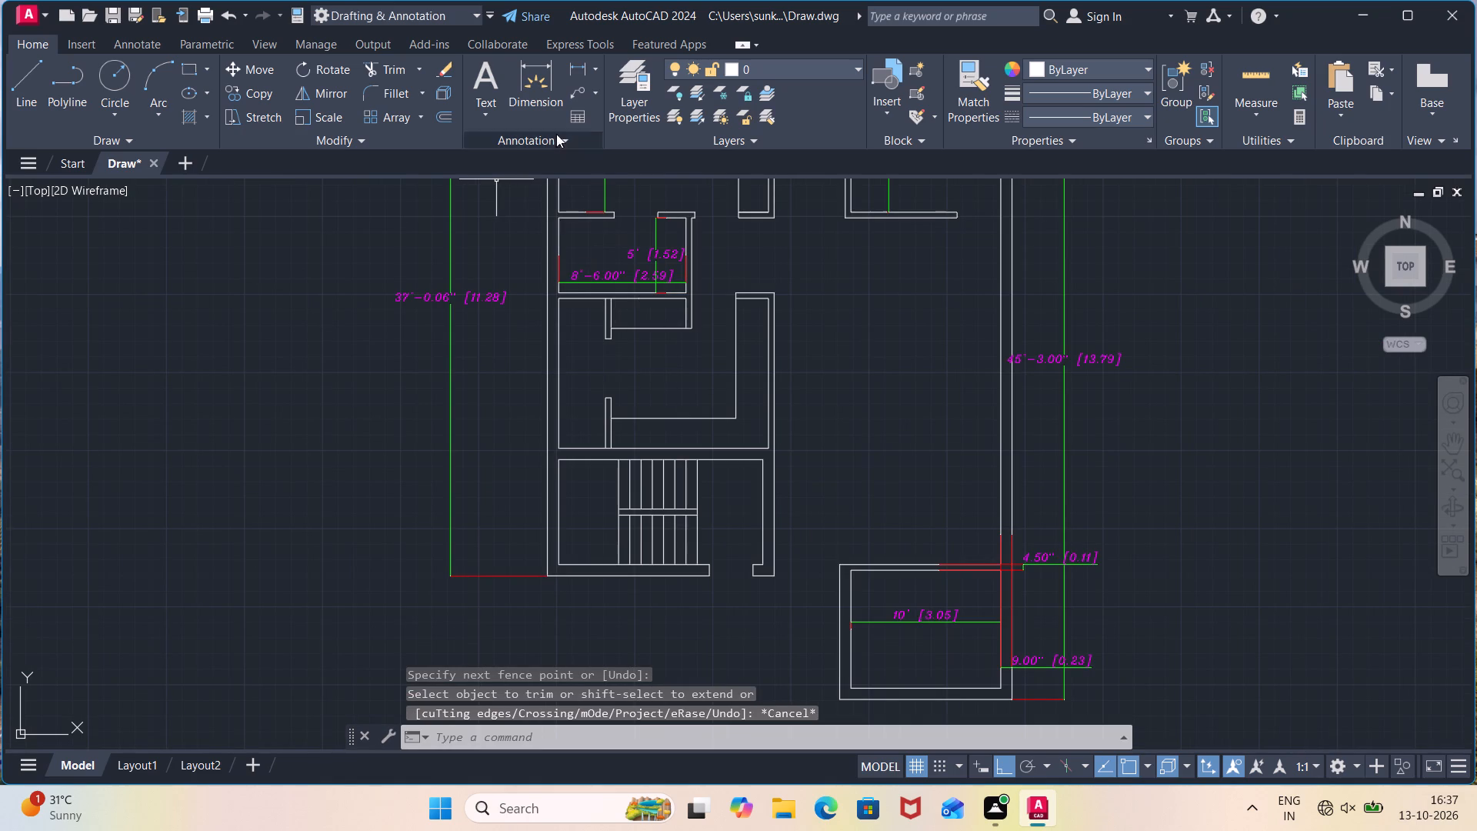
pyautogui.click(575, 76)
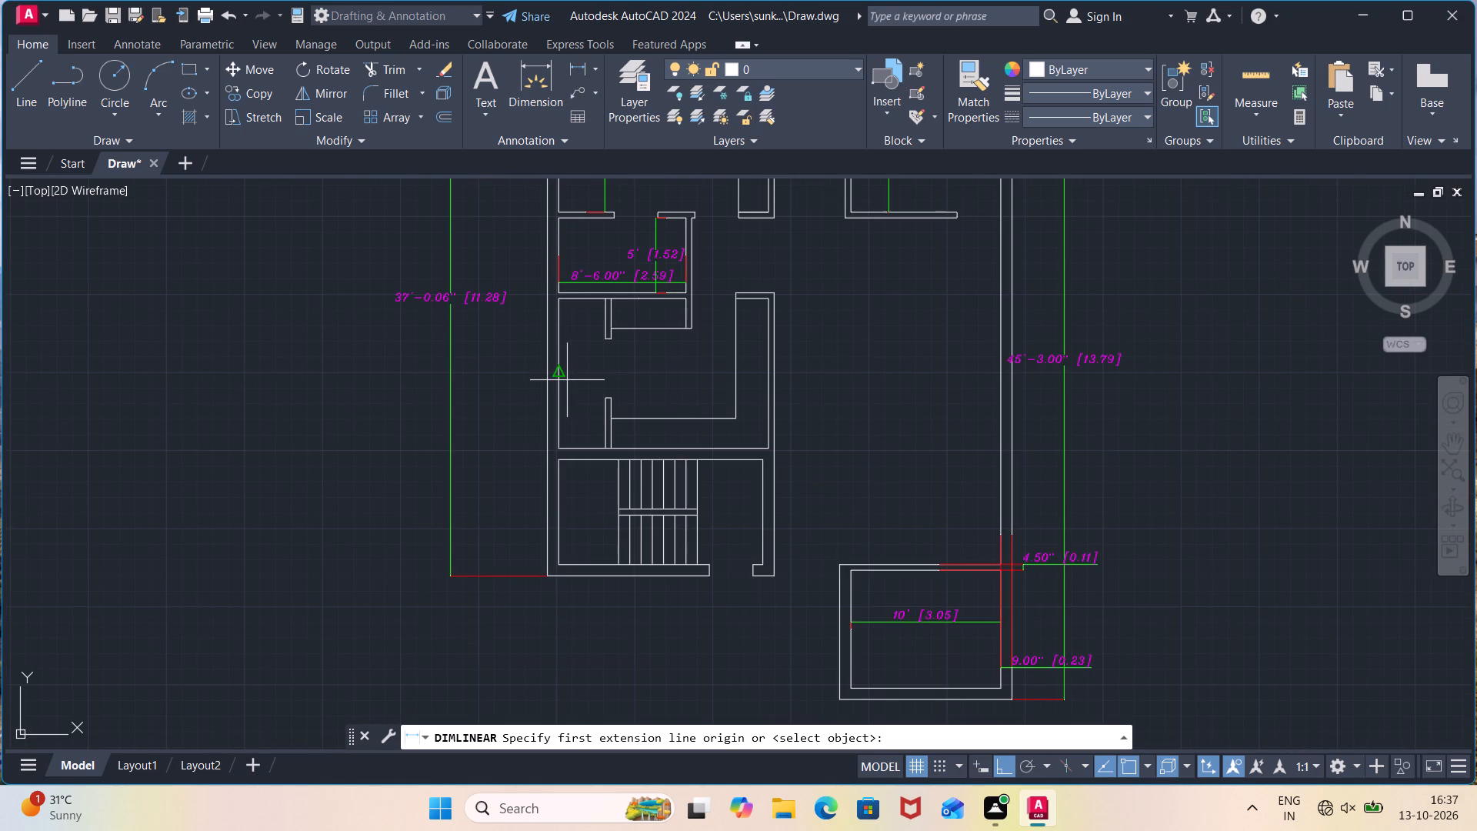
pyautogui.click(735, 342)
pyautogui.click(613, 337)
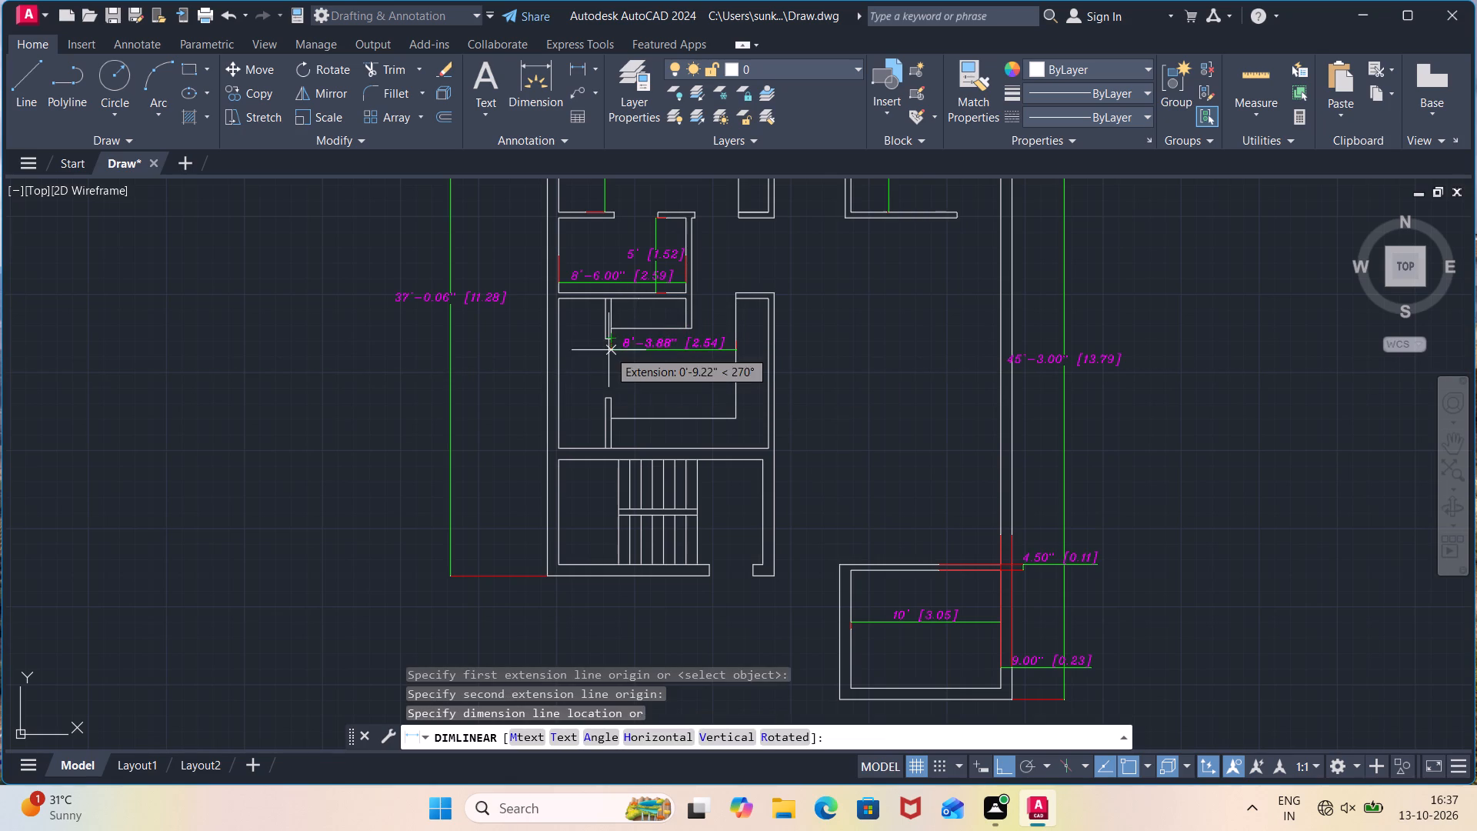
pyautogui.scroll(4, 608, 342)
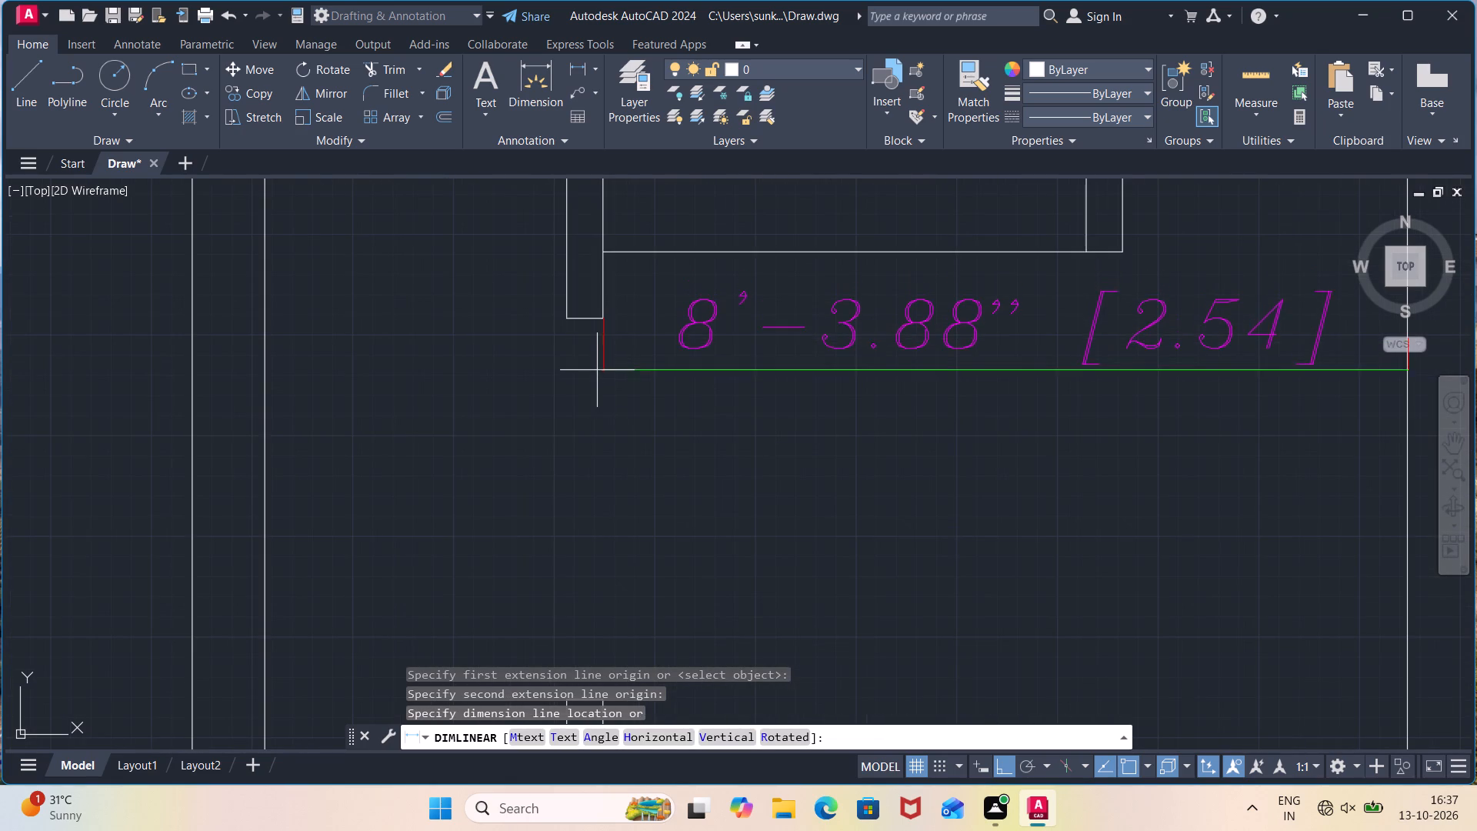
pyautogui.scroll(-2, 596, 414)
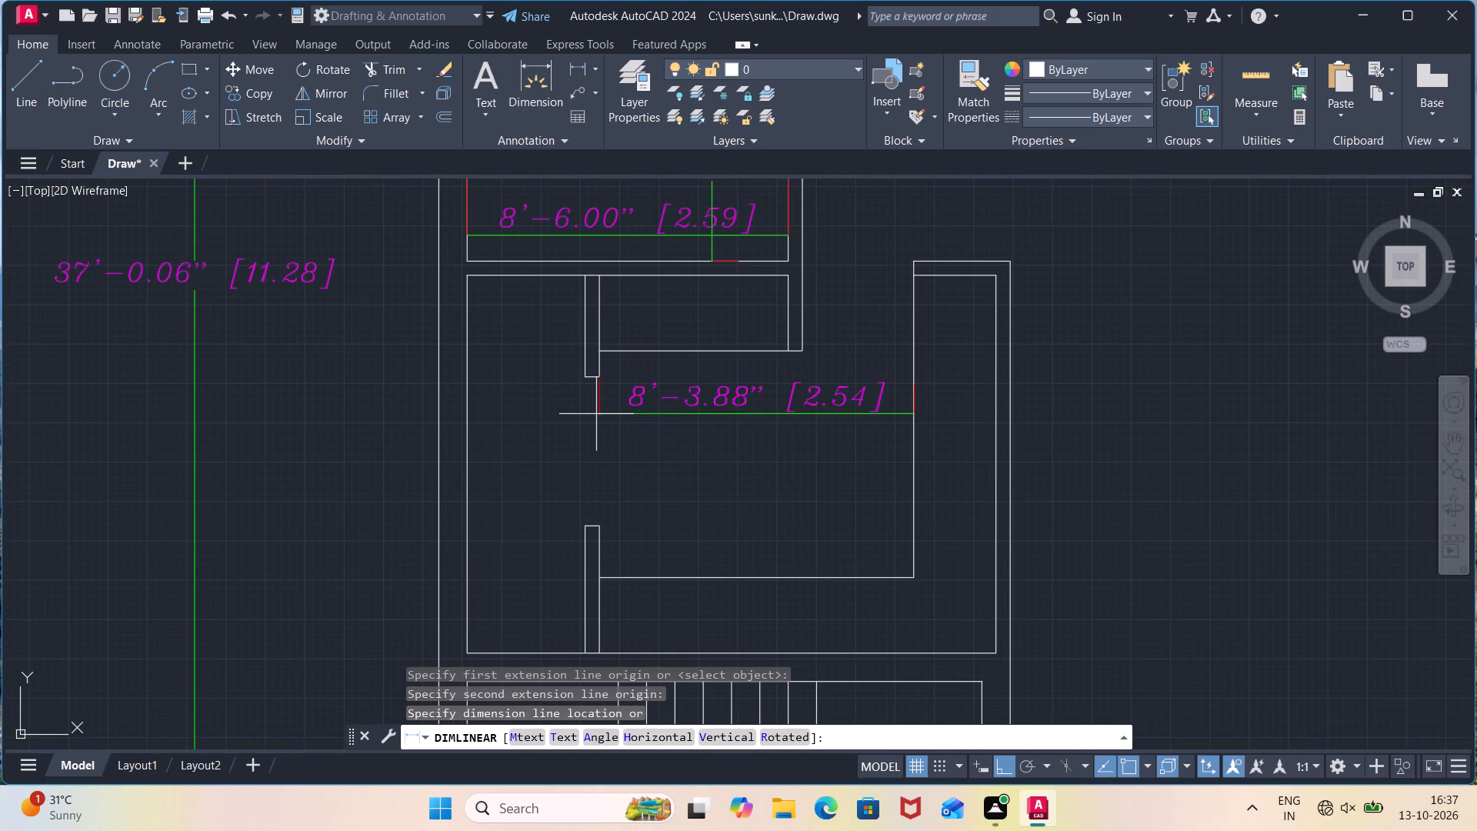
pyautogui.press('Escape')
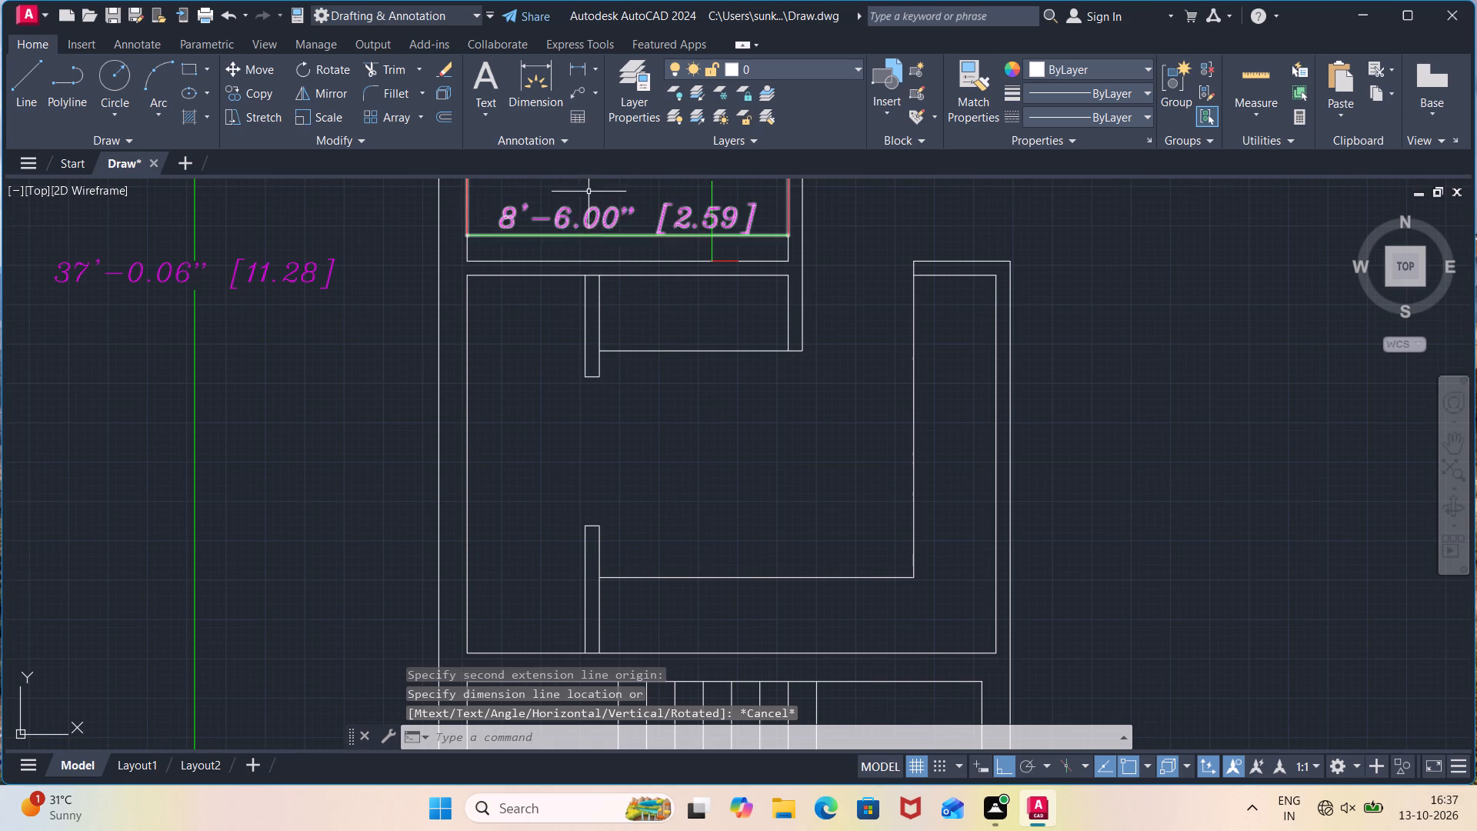
# Dimension the room above the staircase: its clear width from the right inner wall face to the partition, and its full inner height.
pyautogui.click(582, 68)
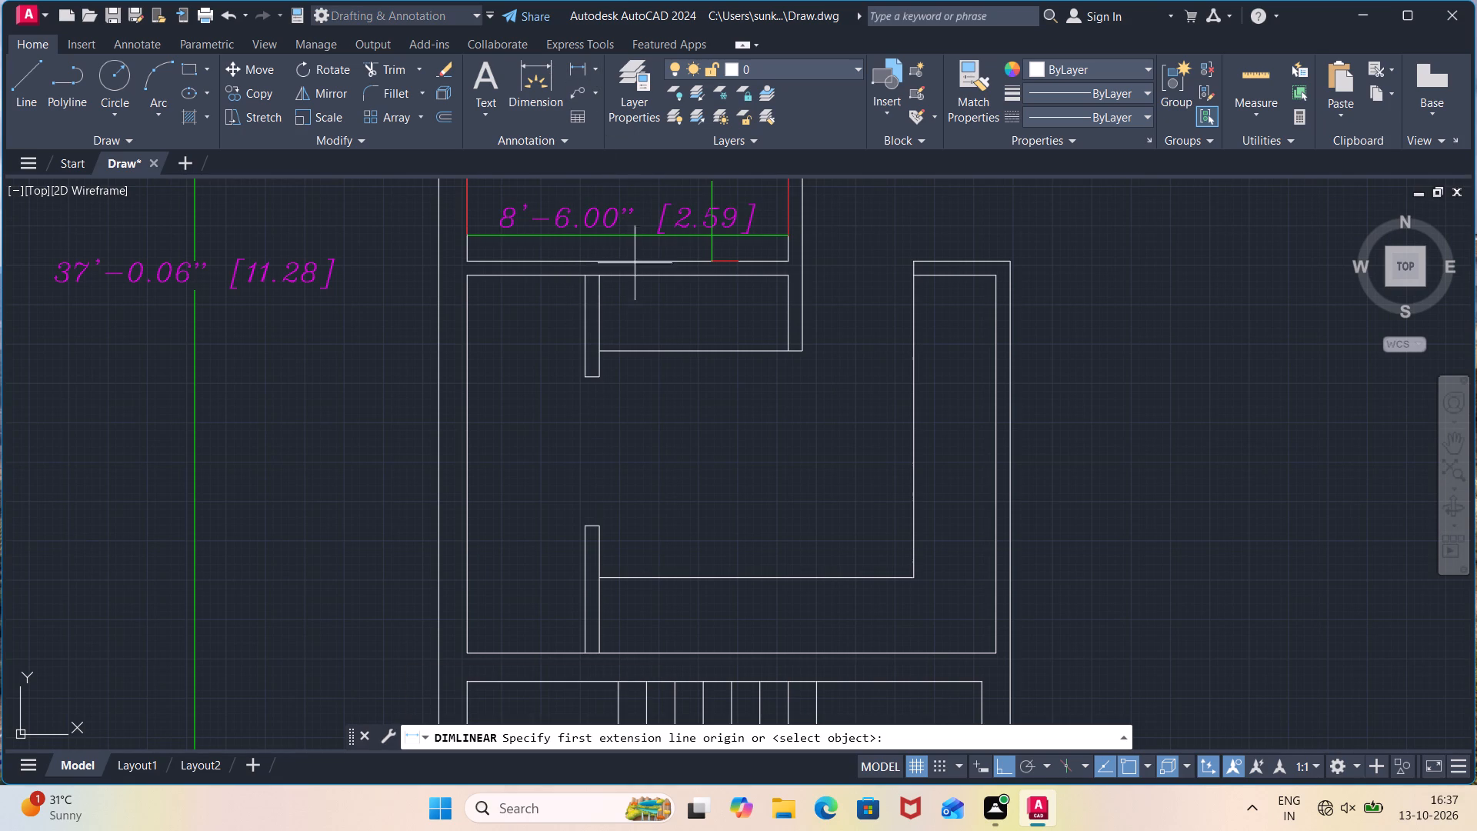
pyautogui.click(996, 361)
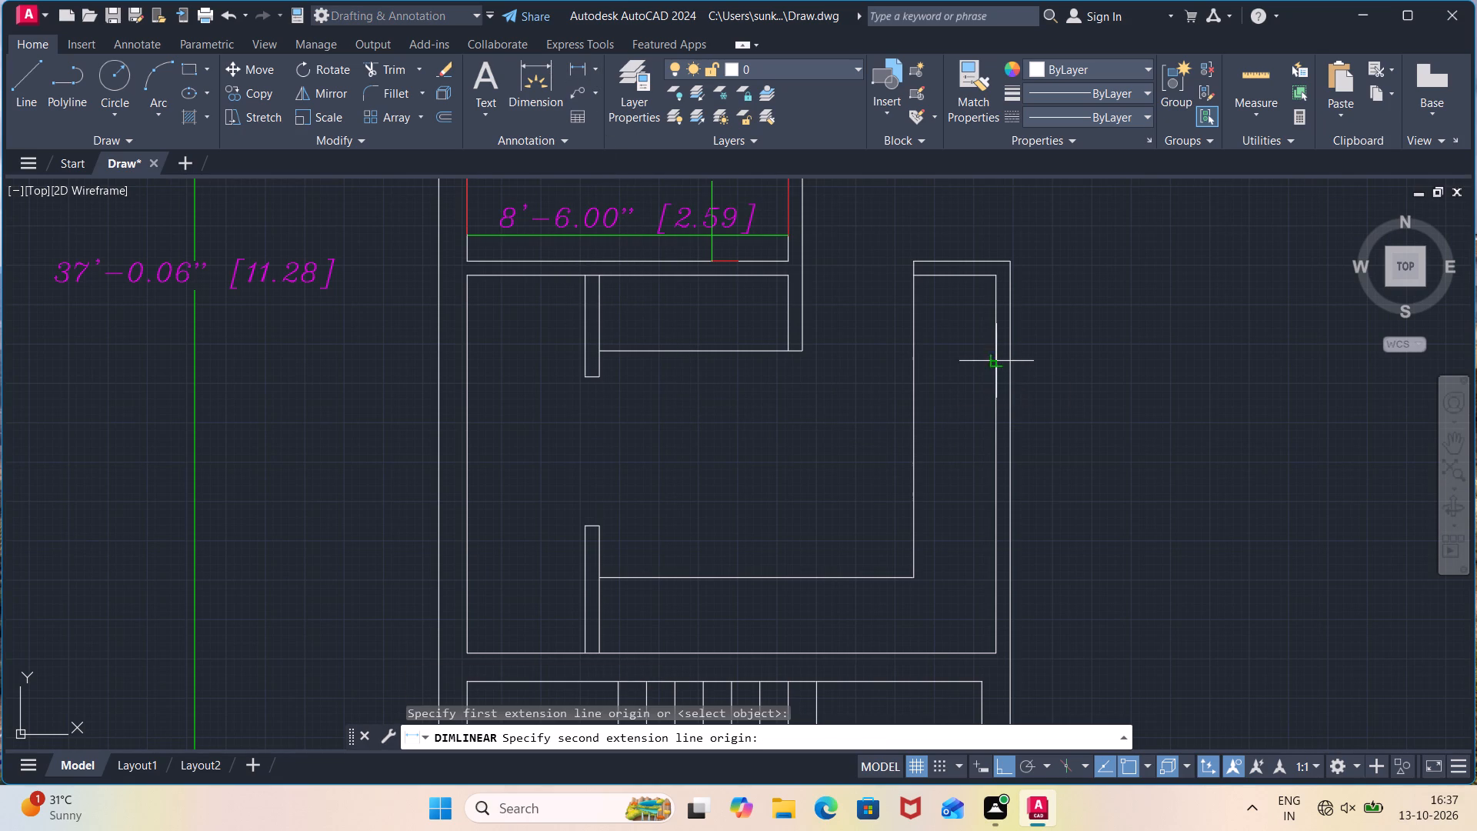
pyautogui.click(595, 361)
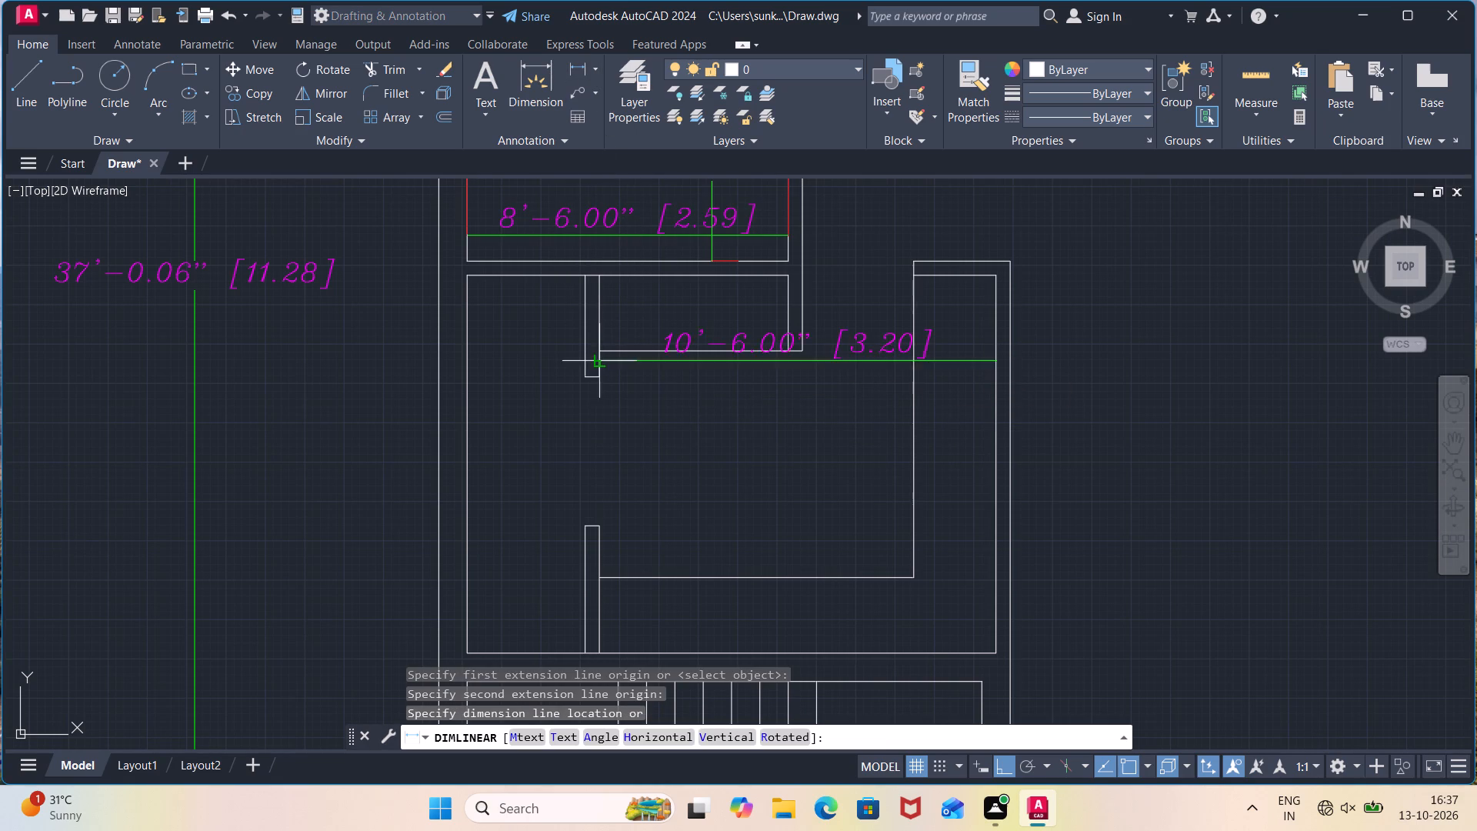
pyautogui.click(595, 406)
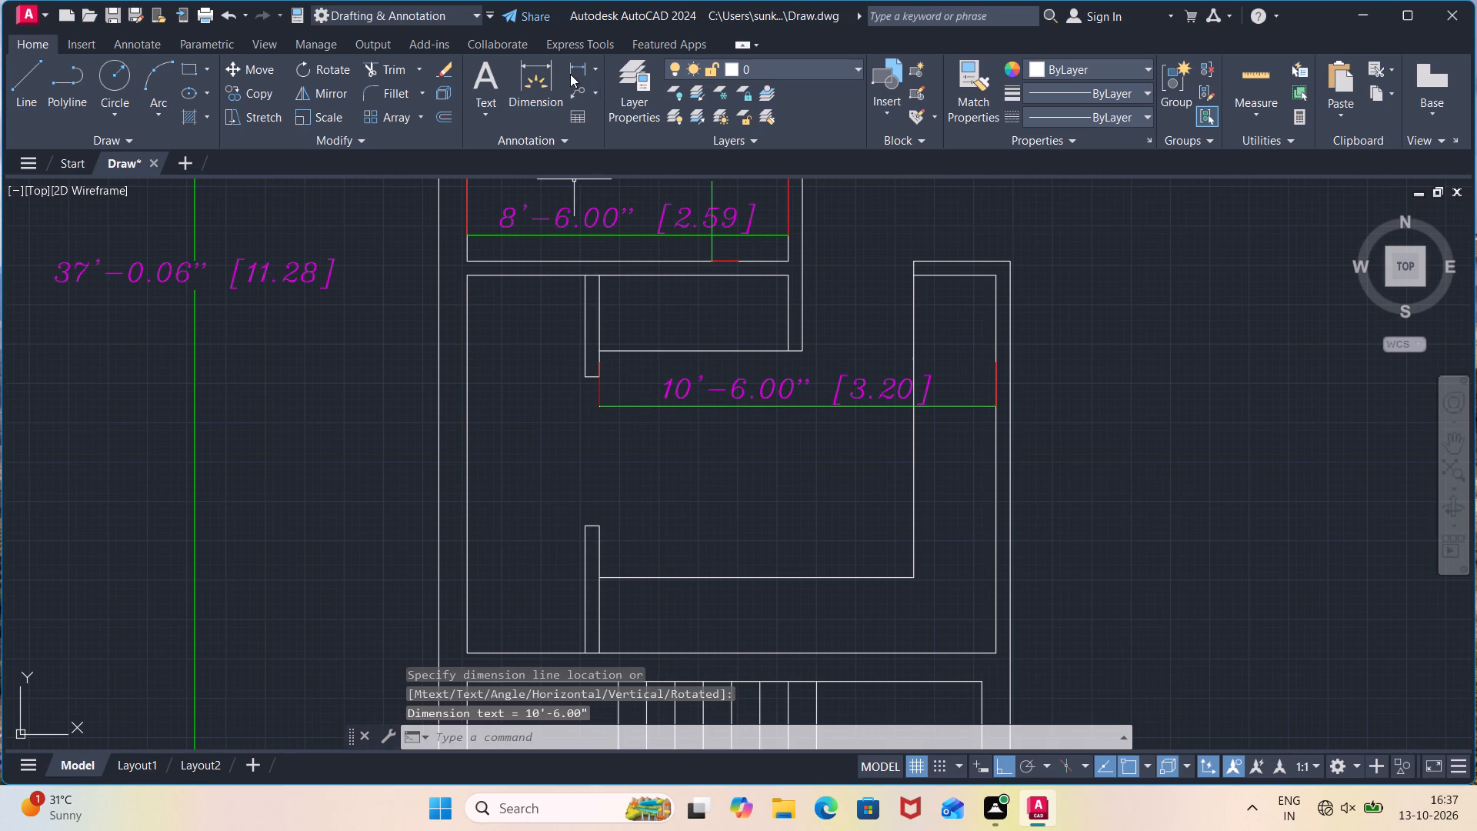
pyautogui.click(575, 70)
pyautogui.click(534, 277)
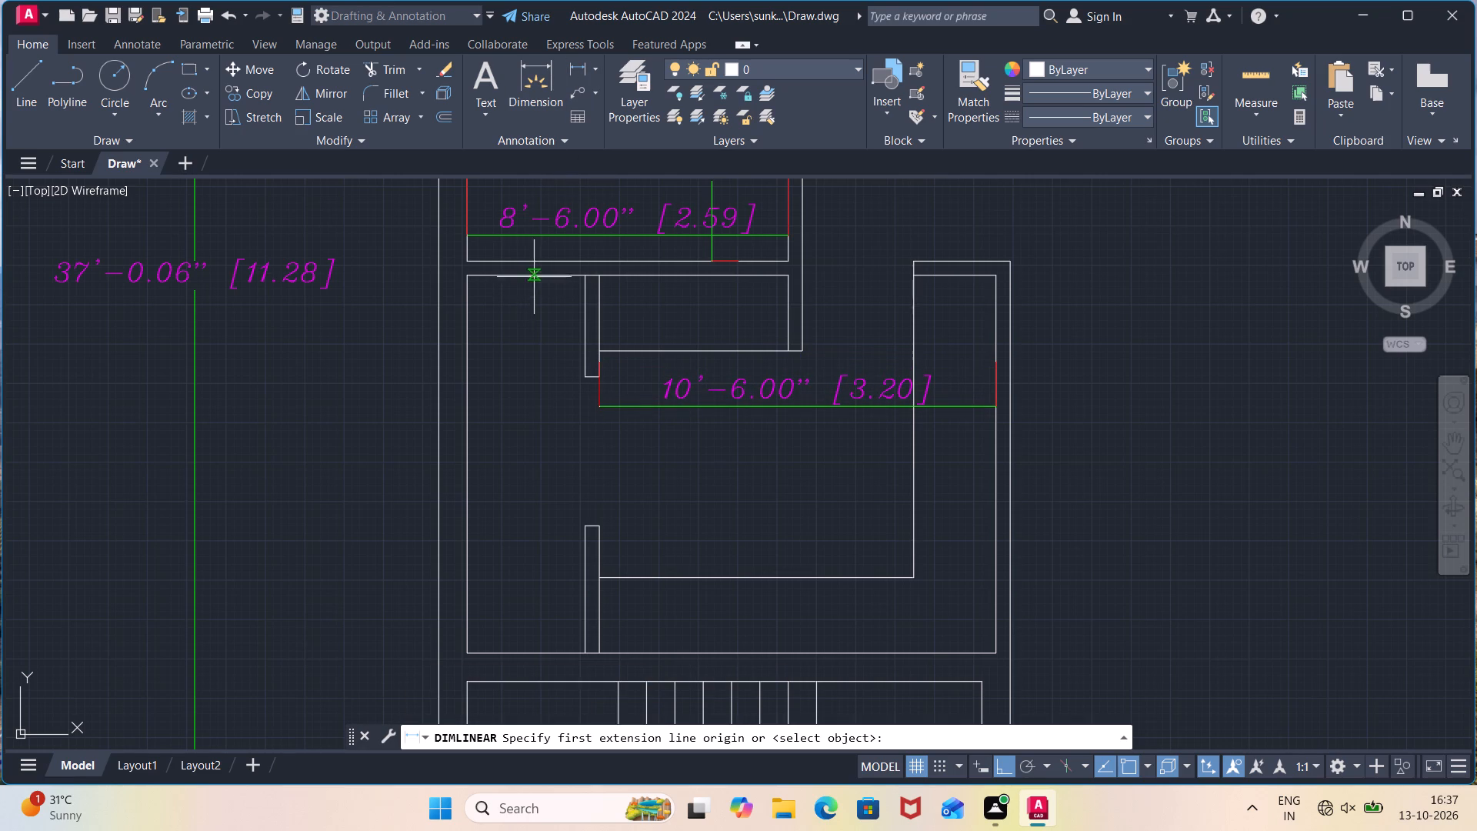
pyautogui.click(540, 649)
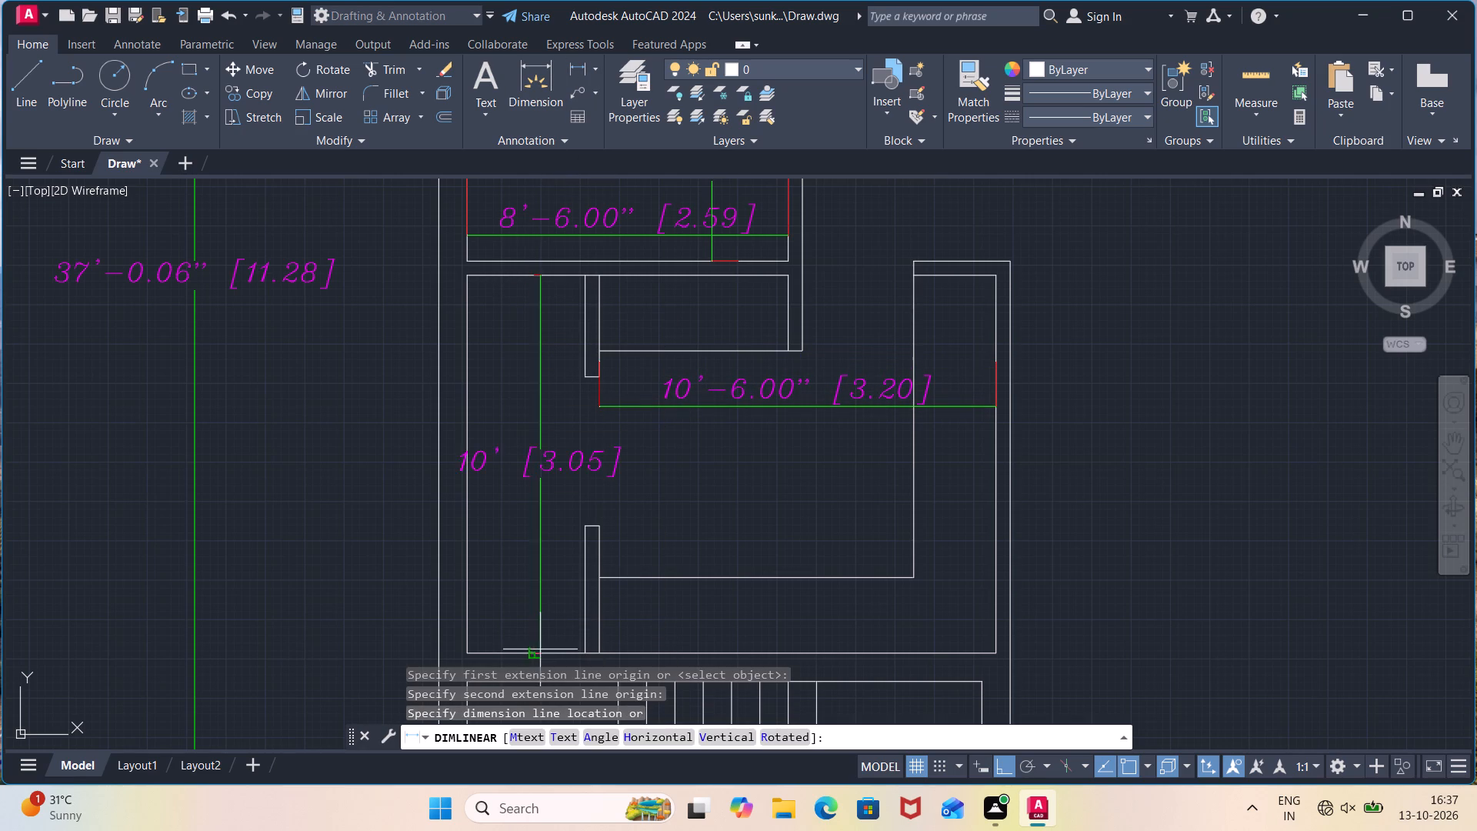
pyautogui.click(559, 605)
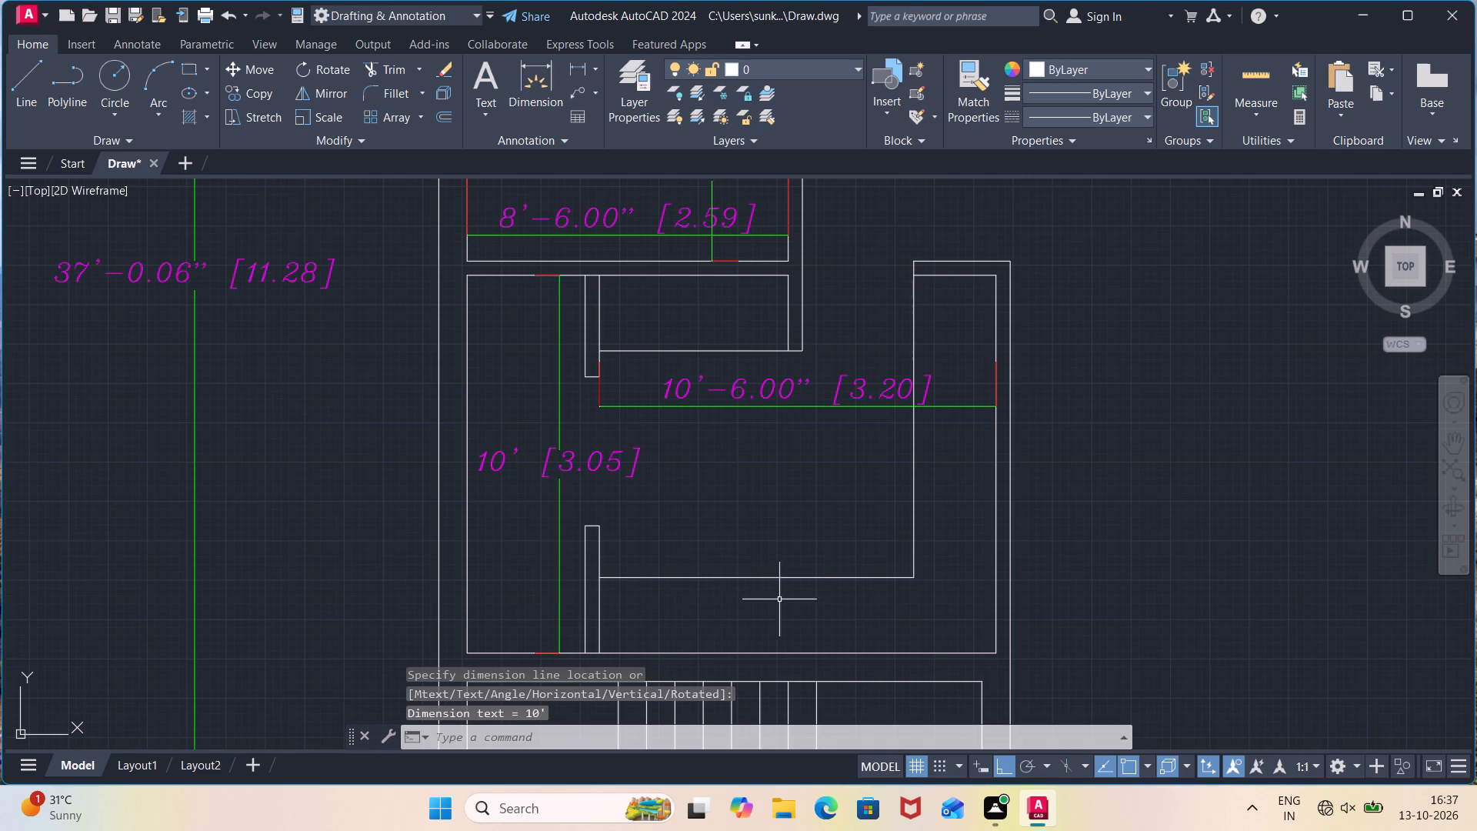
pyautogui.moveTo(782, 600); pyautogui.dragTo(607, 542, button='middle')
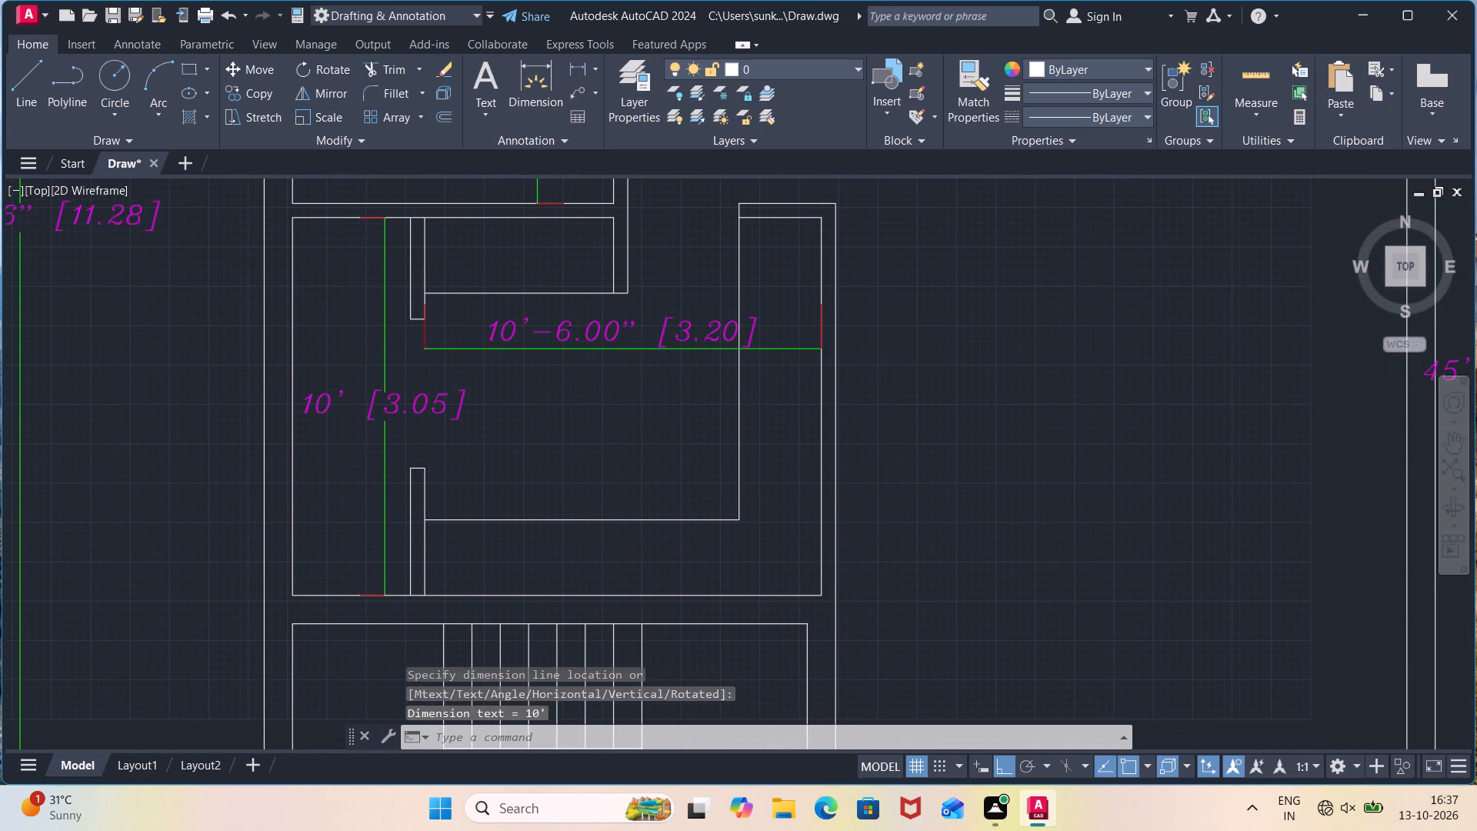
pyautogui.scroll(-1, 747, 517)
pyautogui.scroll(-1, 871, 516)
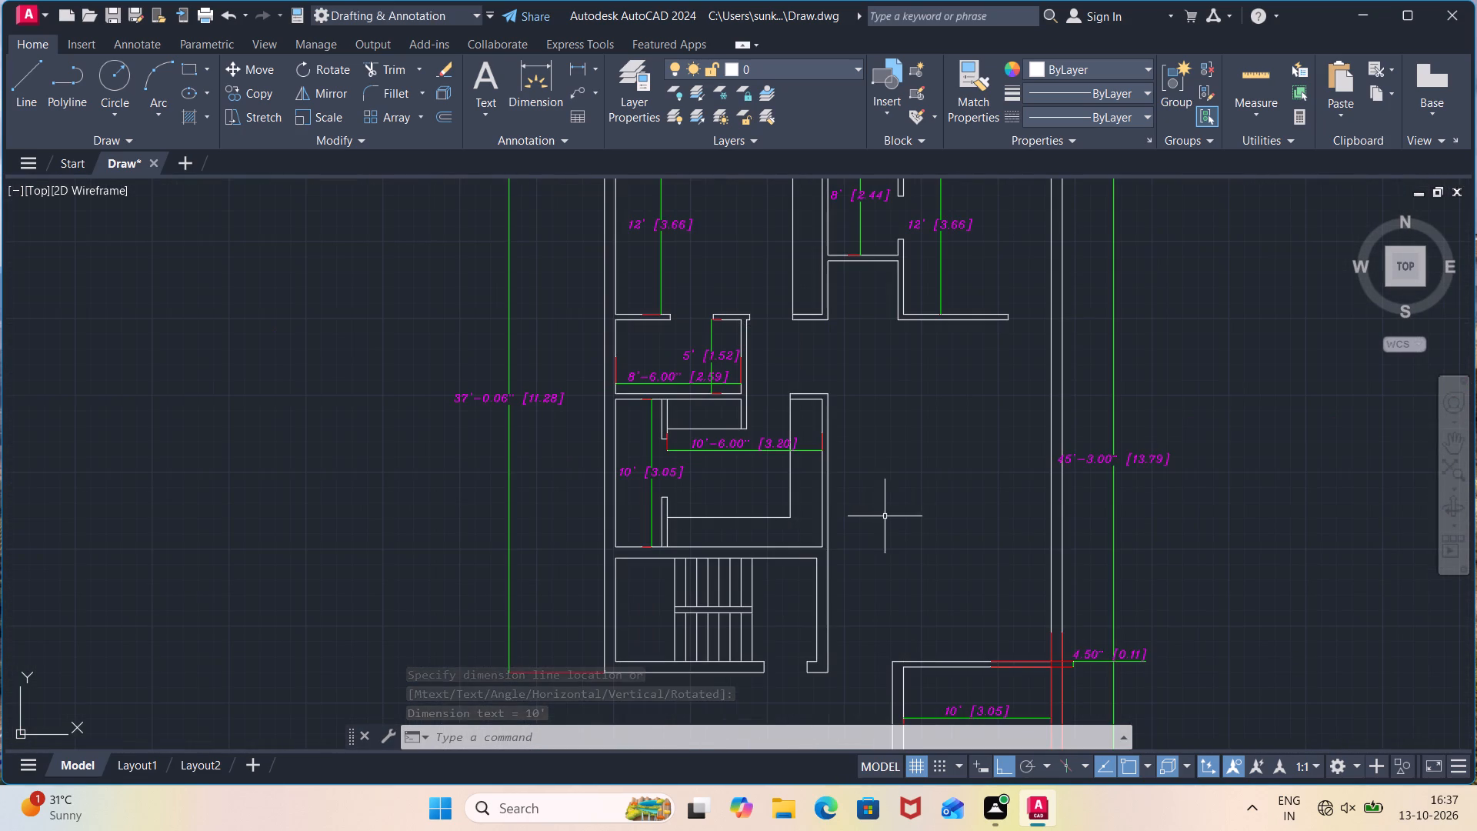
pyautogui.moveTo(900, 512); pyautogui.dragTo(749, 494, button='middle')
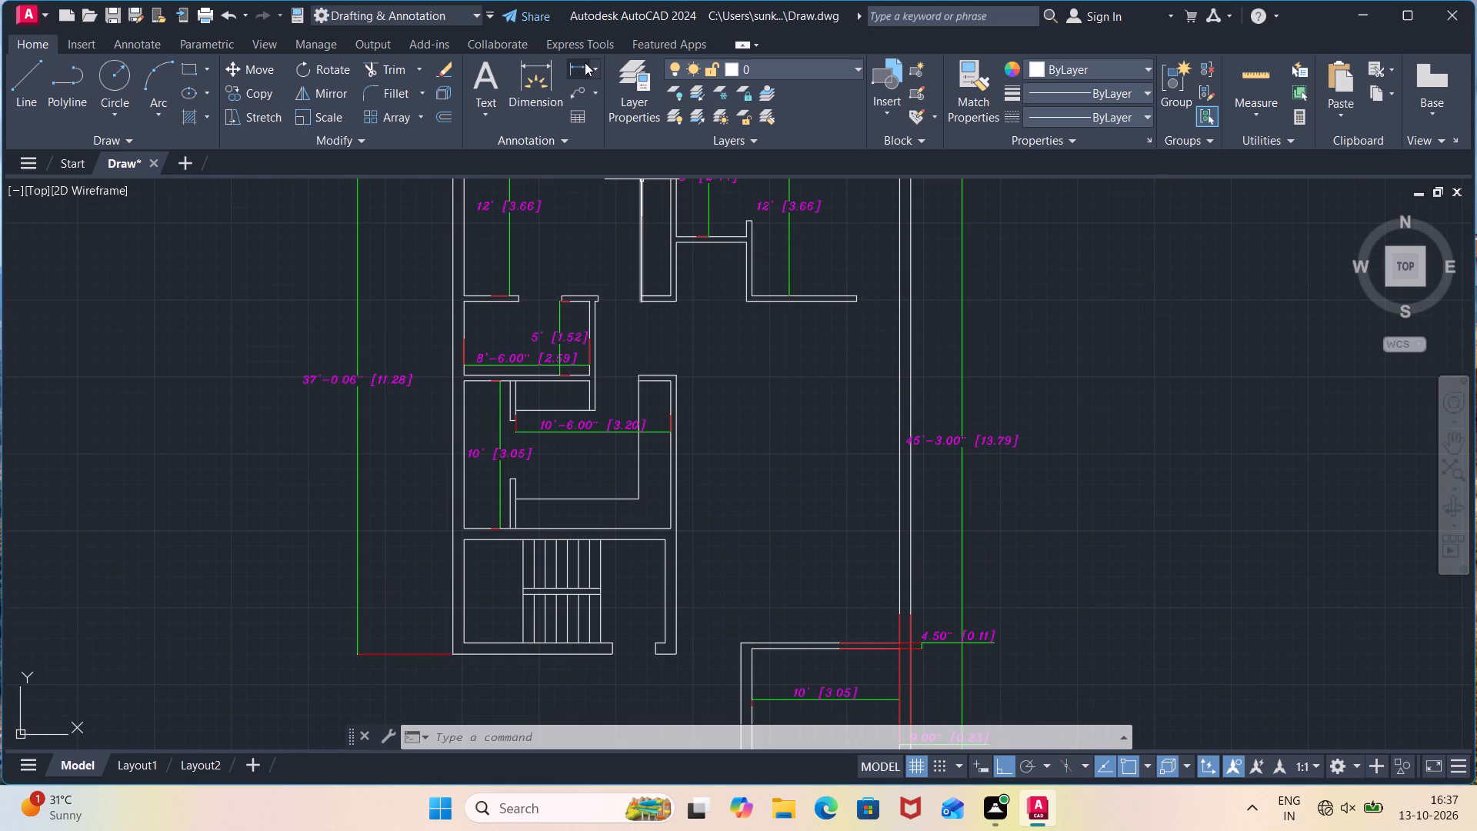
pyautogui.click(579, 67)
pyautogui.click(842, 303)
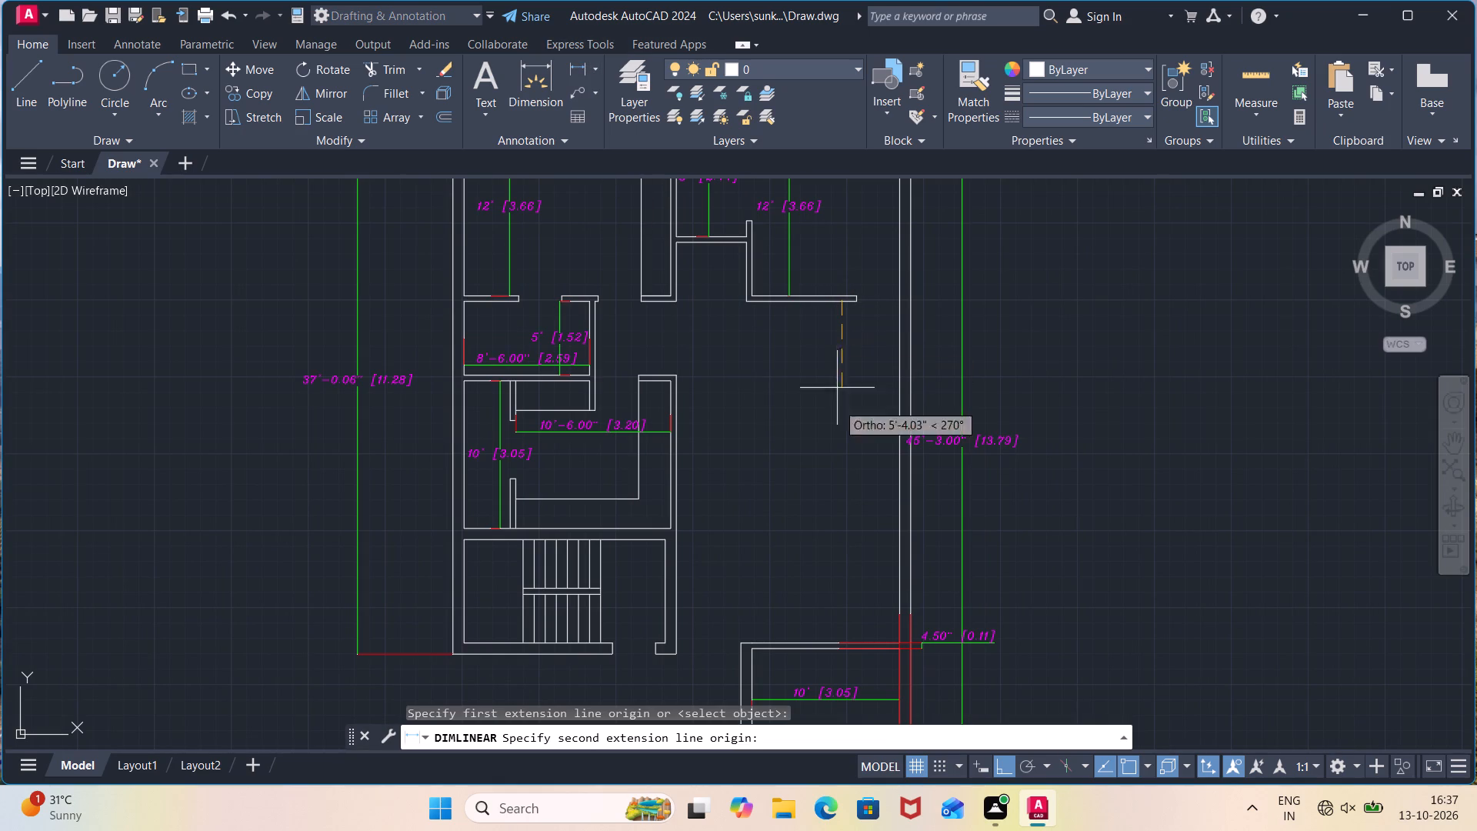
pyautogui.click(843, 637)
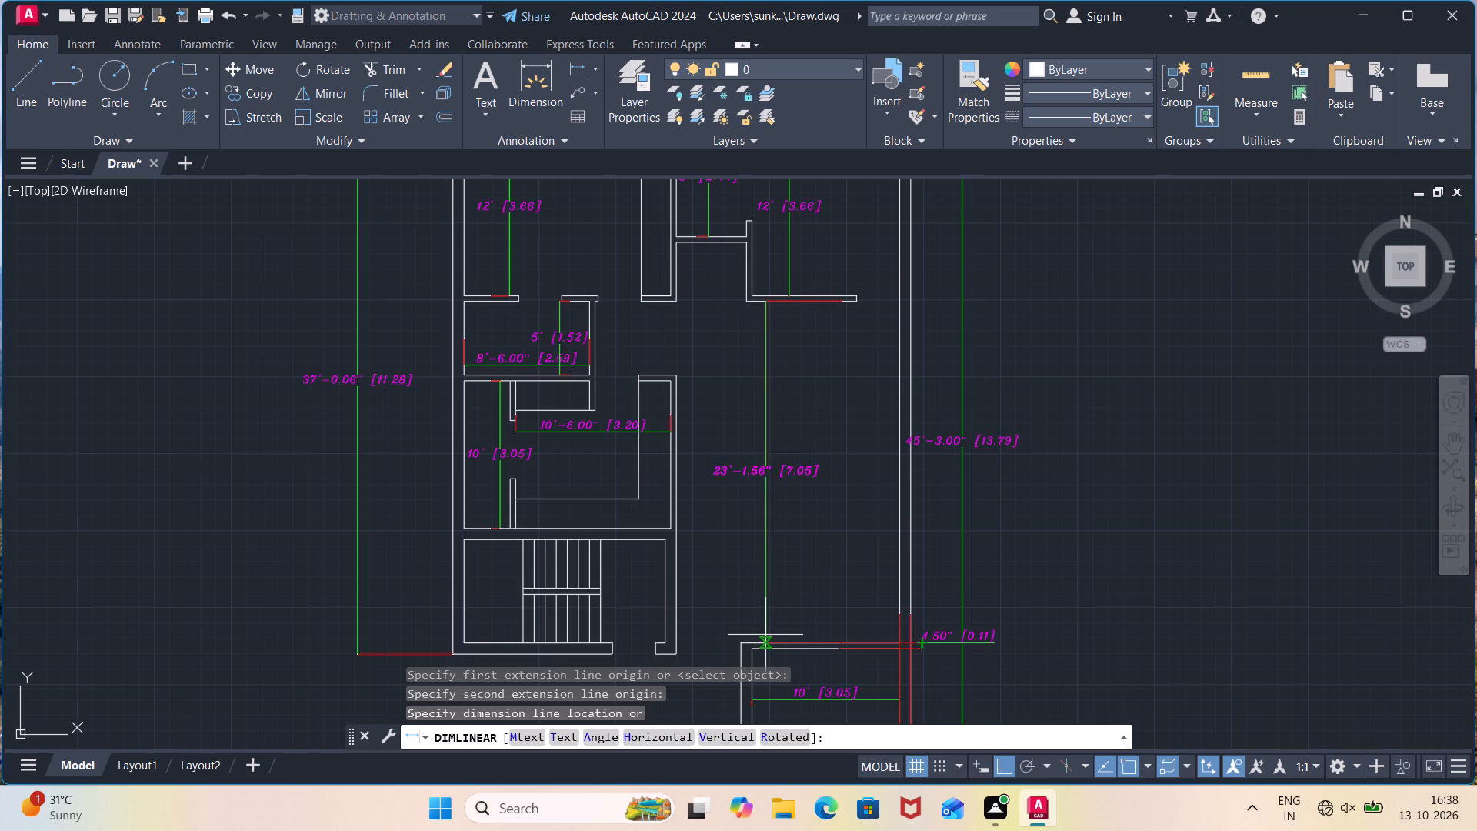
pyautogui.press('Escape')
# Stretch the left inner wall line of the plan's lower-right room up to the outer line of its top wall.
pyautogui.scroll(-1, 771, 635)
pyautogui.moveTo(771, 635); pyautogui.dragTo(767, 508, button='middle')
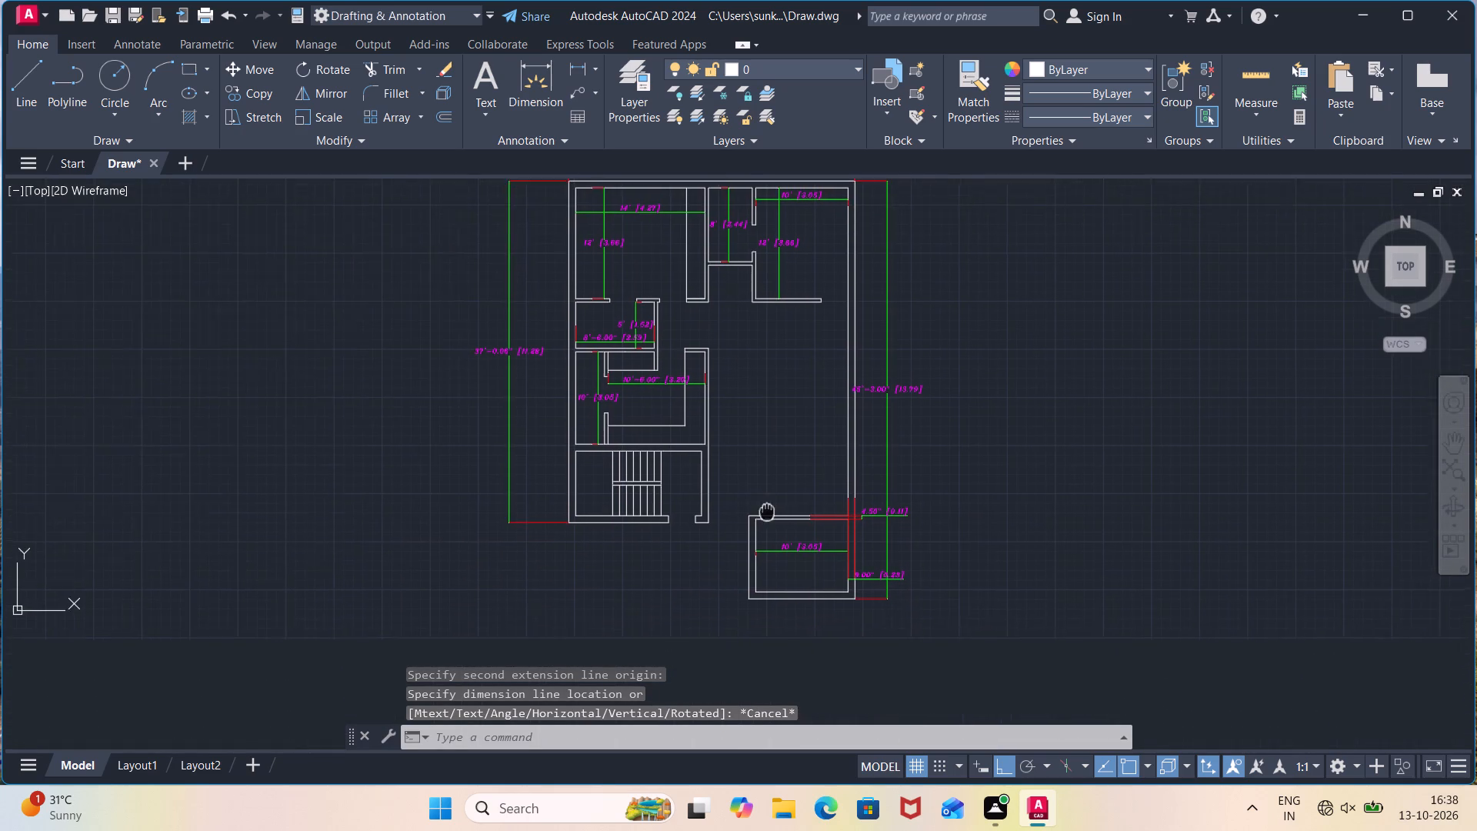
pyautogui.moveTo(767, 508); pyautogui.dragTo(766, 501, button='middle')
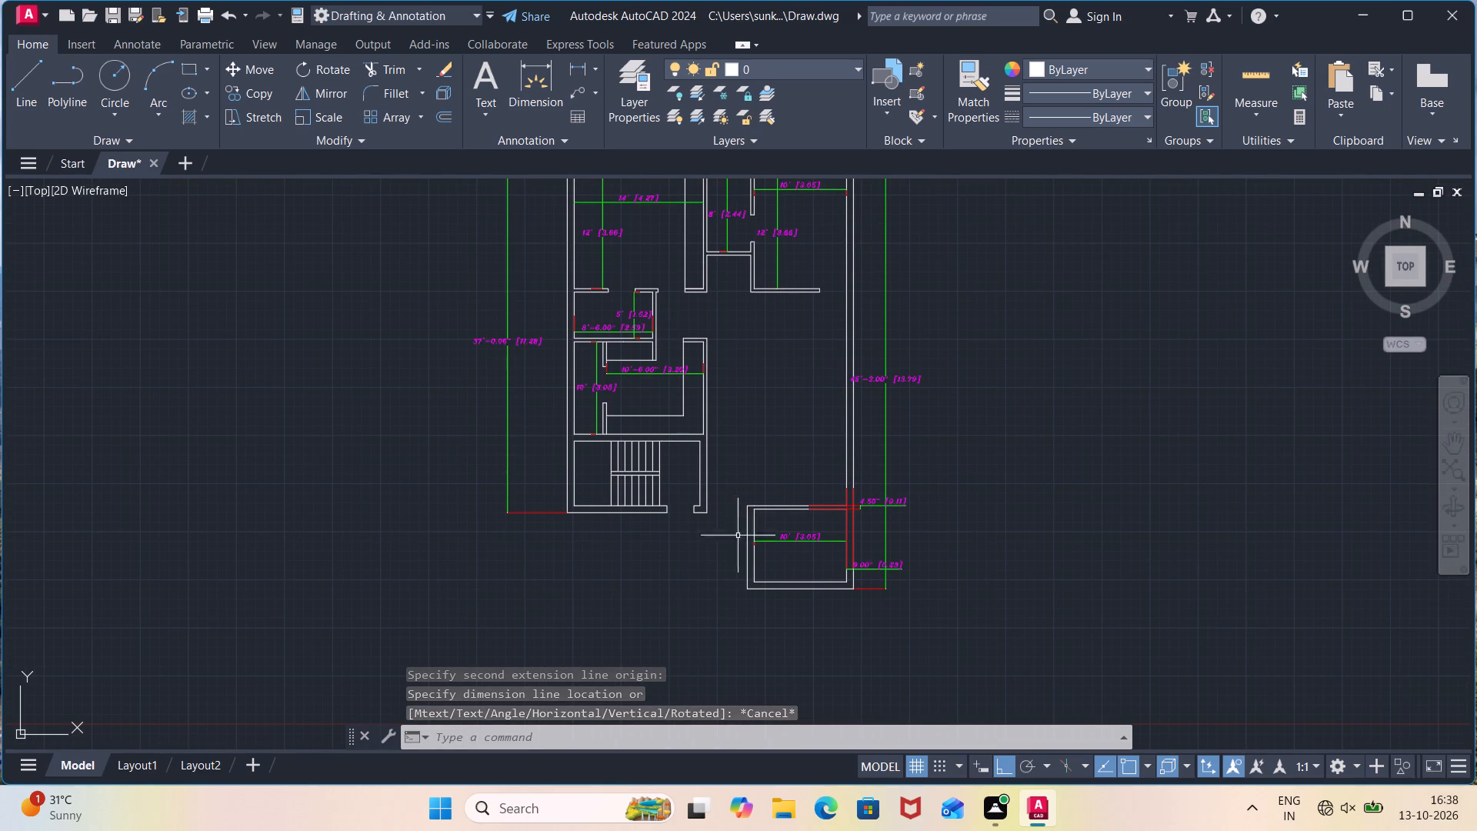
pyautogui.scroll(2, 800, 518)
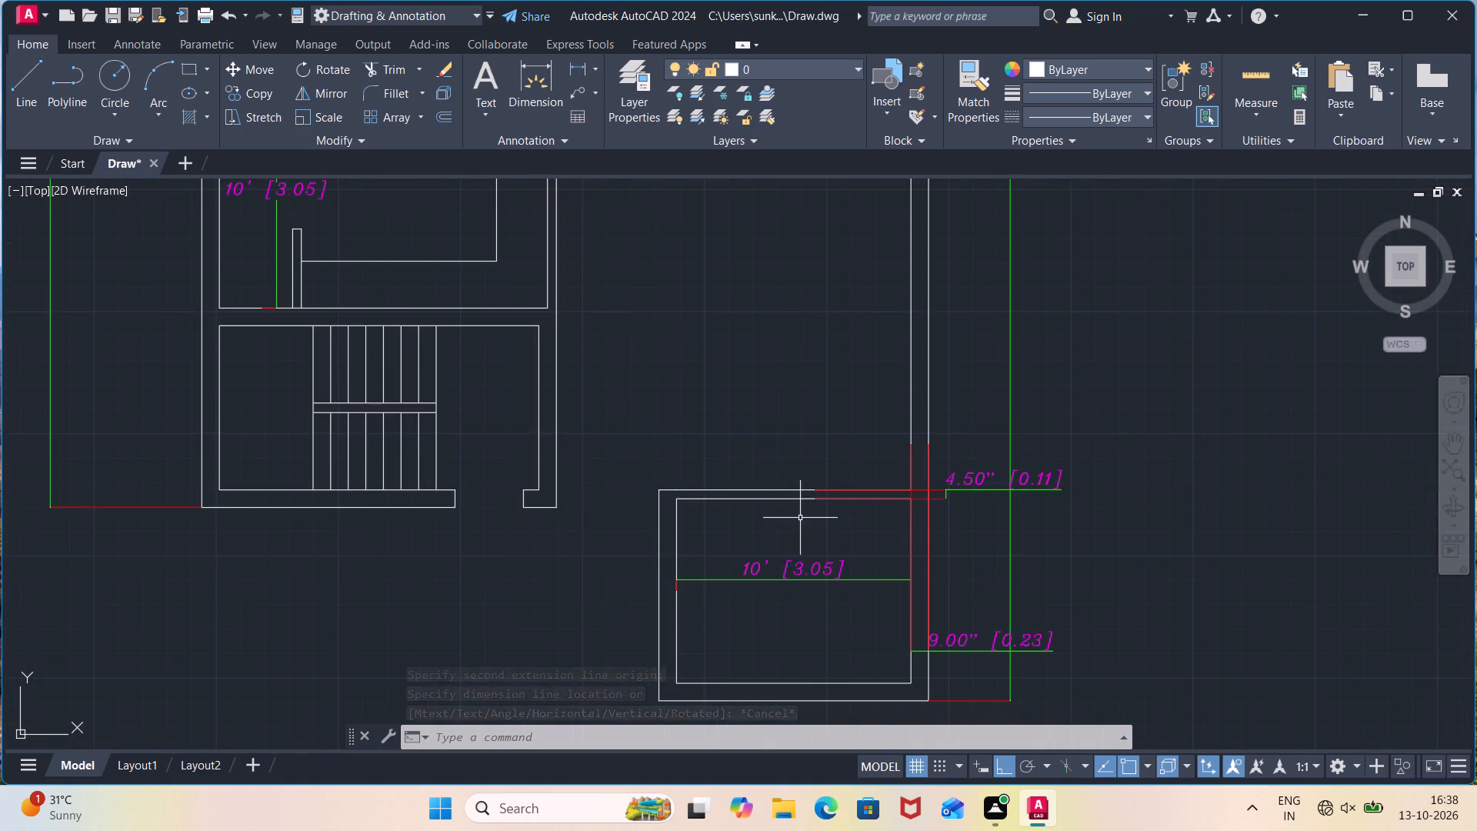
pyautogui.scroll(1, 800, 518)
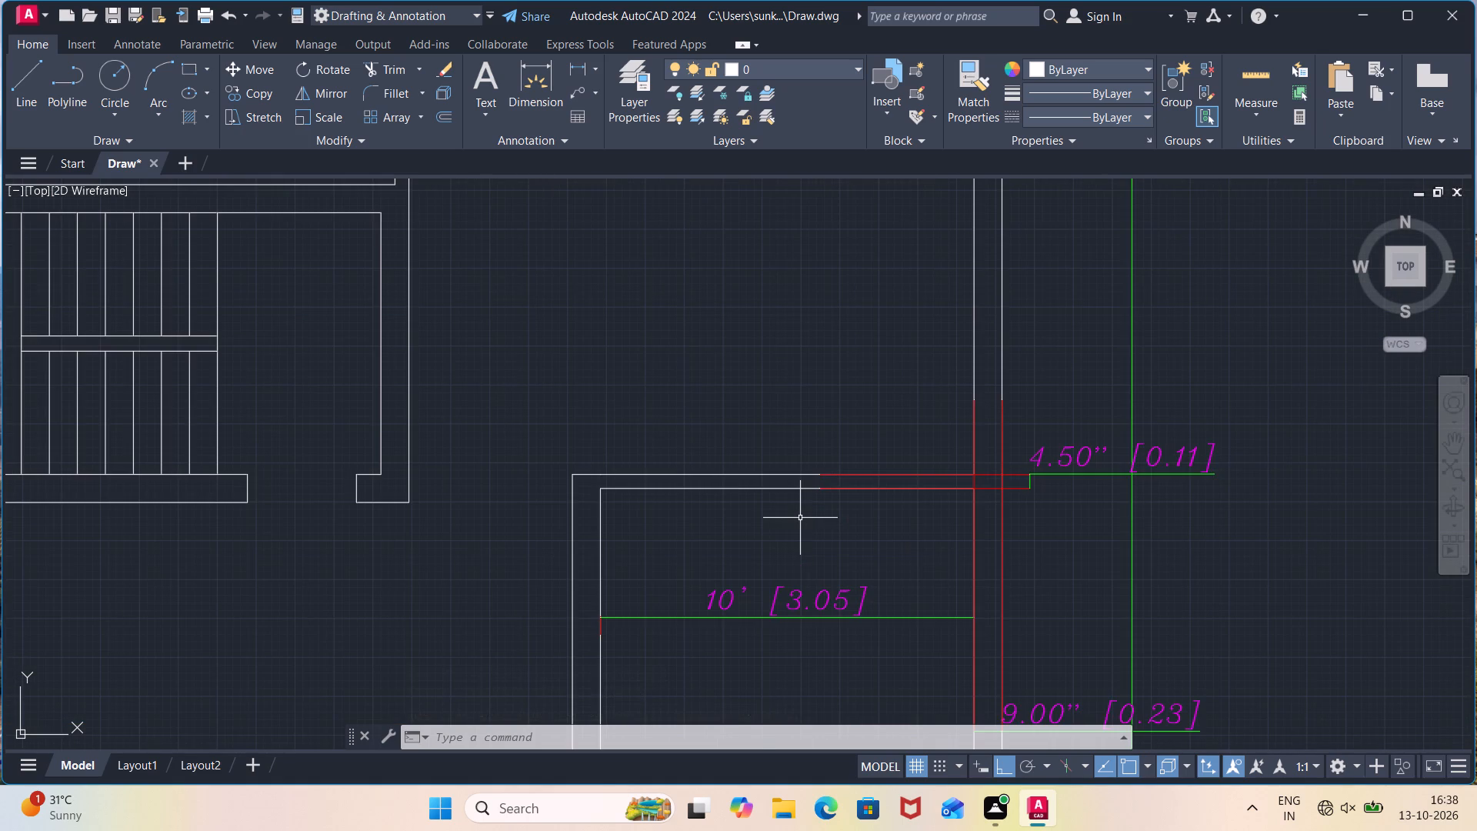
pyautogui.click(599, 503)
pyautogui.click(602, 492)
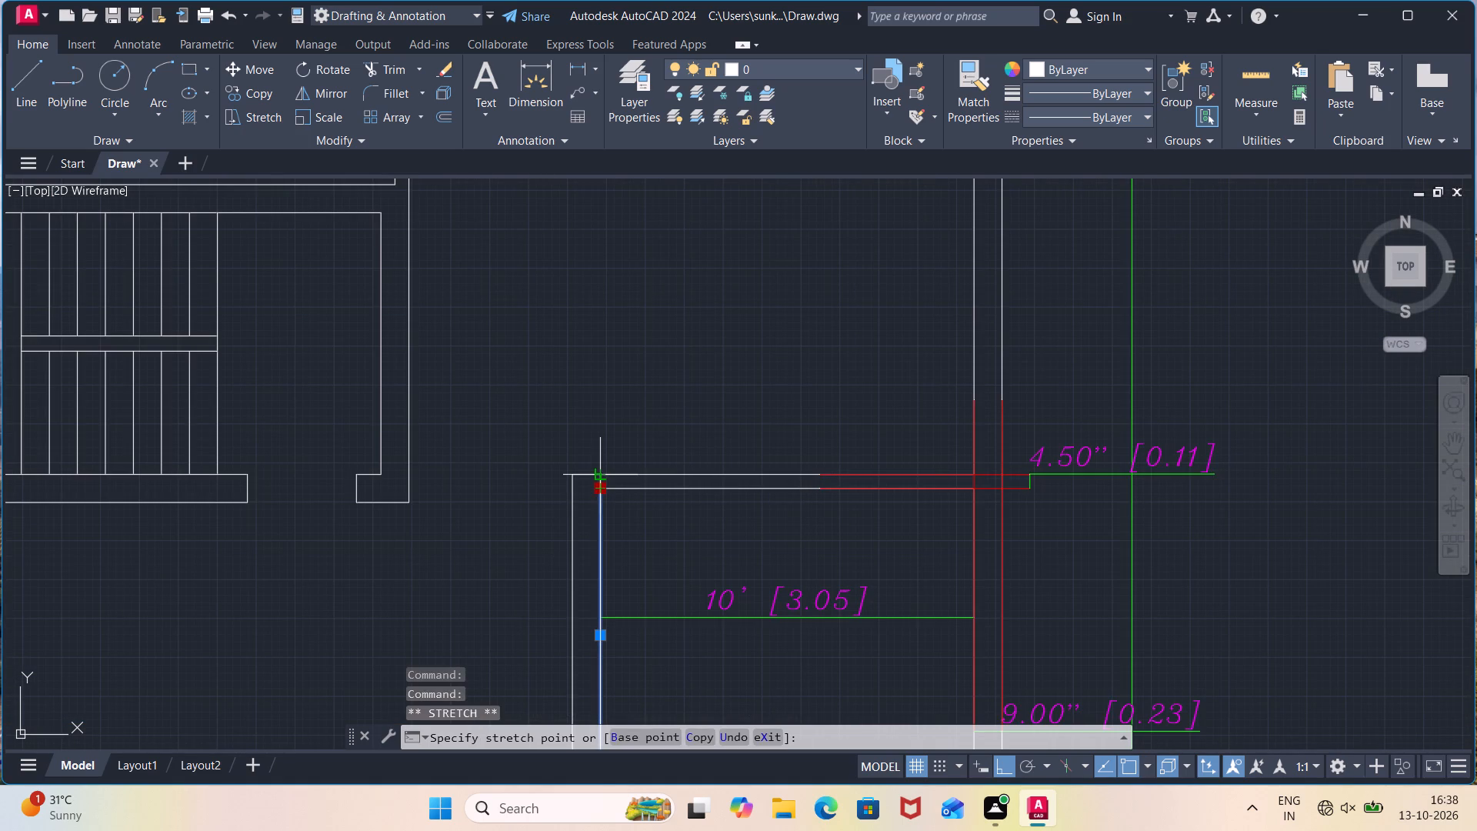
pyautogui.click(602, 469)
pyautogui.press('Escape')
pyautogui.press('Escape')
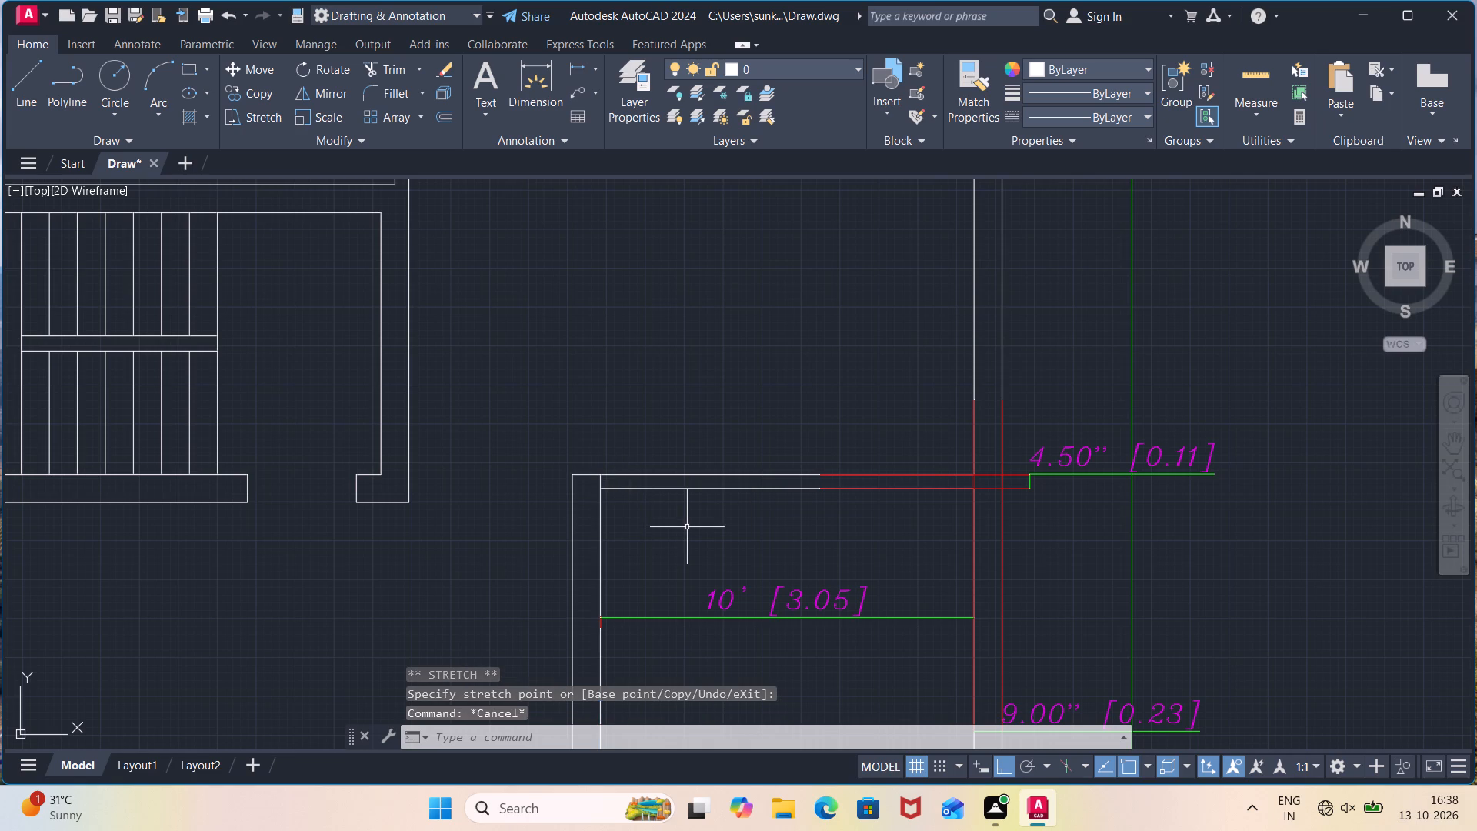
# Offset the lower-right room's left inner wall line 2'11" into the room to mark the door width.
pyautogui.write('off')
pyautogui.press('Return')
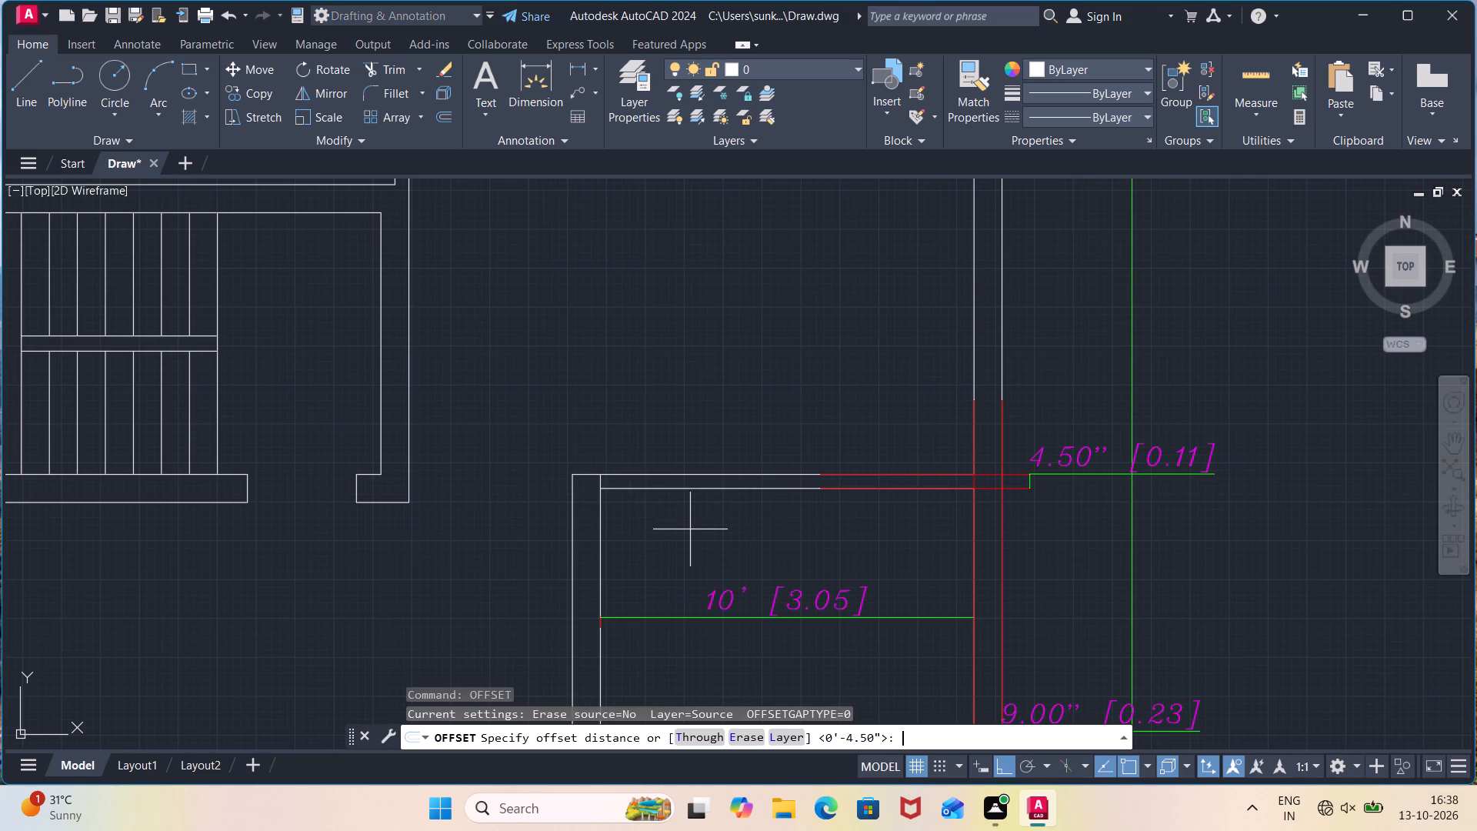
pyautogui.write('2\'11"')
pyautogui.press('Return')
pyautogui.click(598, 482)
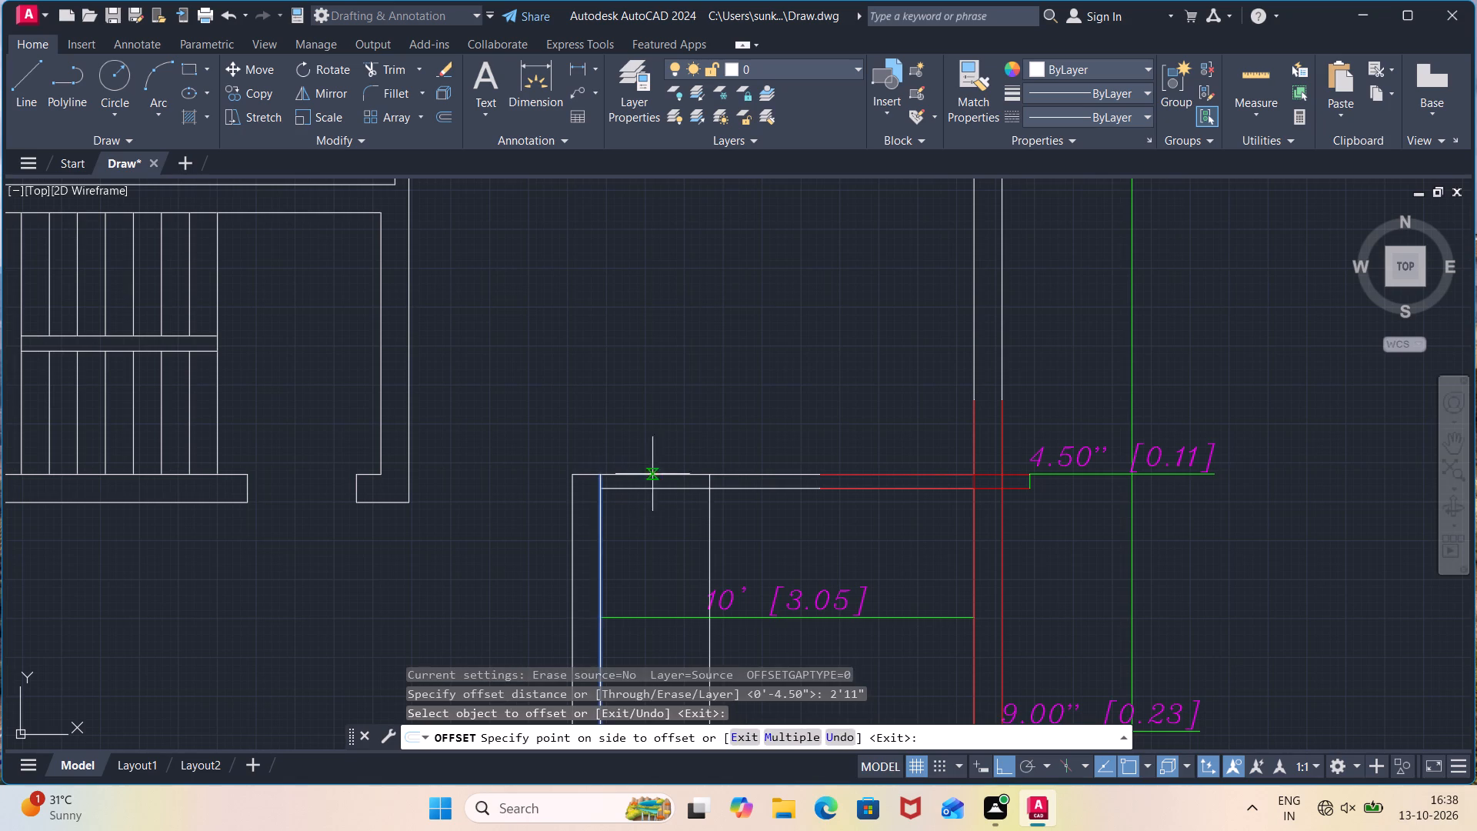
pyautogui.click(706, 482)
pyautogui.press('Escape')
# Trim the offset line below the 4.5" top wall and cut both wall lines between the jambs to open the doorway.
pyautogui.press('t')
pyautogui.press('r')
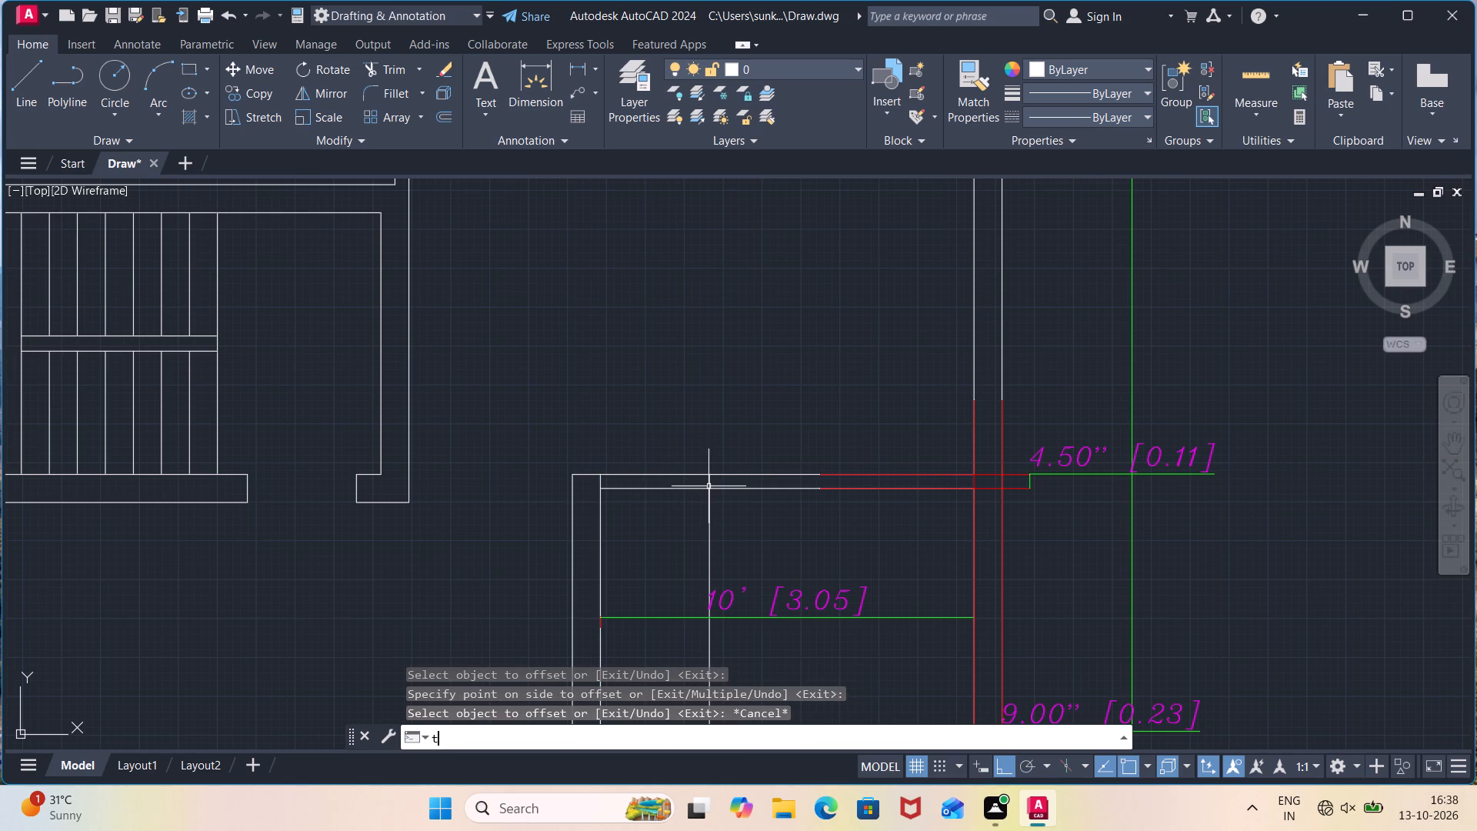
pyautogui.press('Return')
pyautogui.click(728, 525)
pyautogui.click(680, 557)
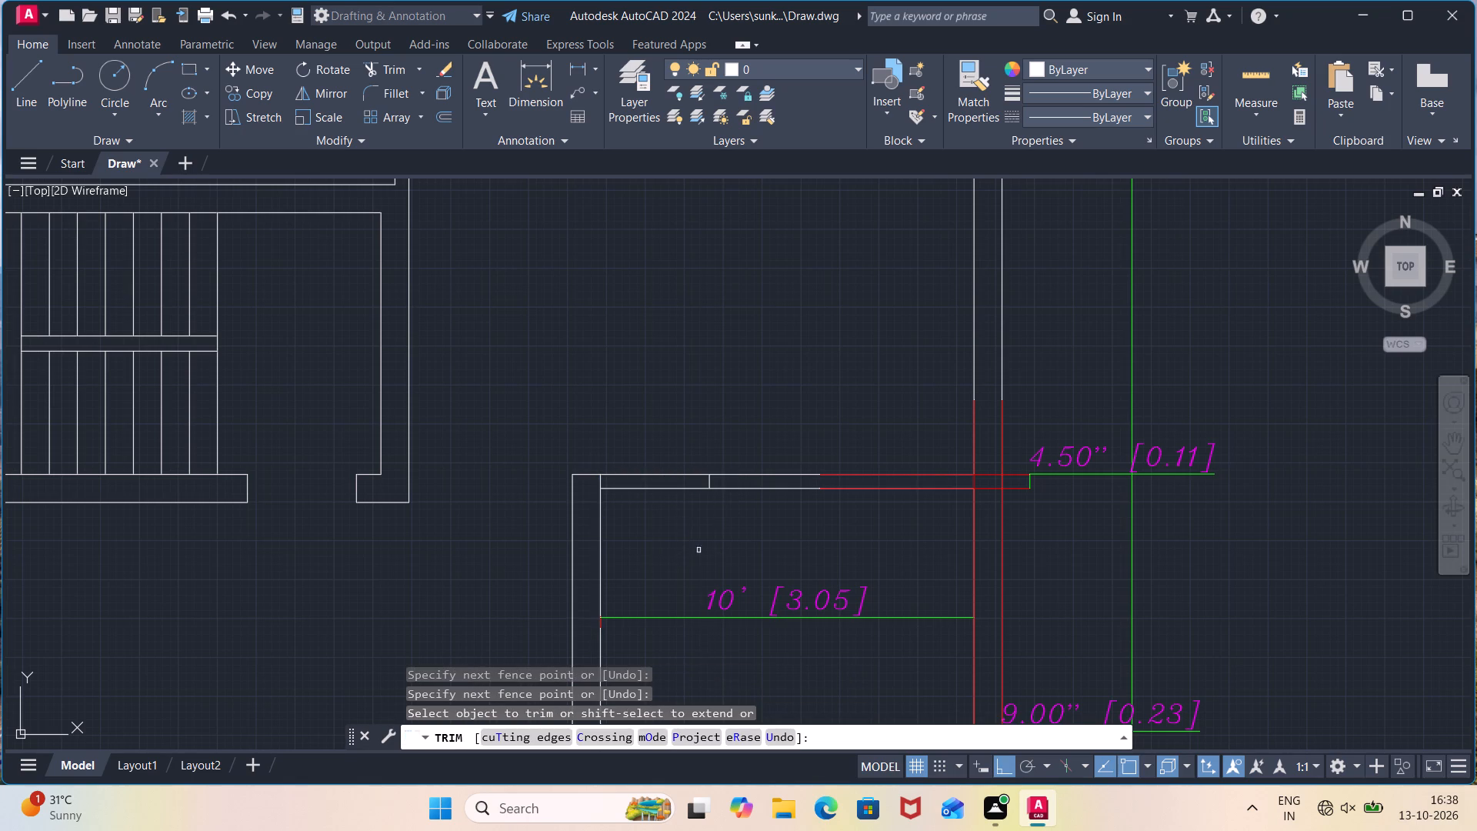
pyautogui.scroll(-1, 732, 565)
pyautogui.moveTo(736, 565); pyautogui.dragTo(725, 519, button='middle')
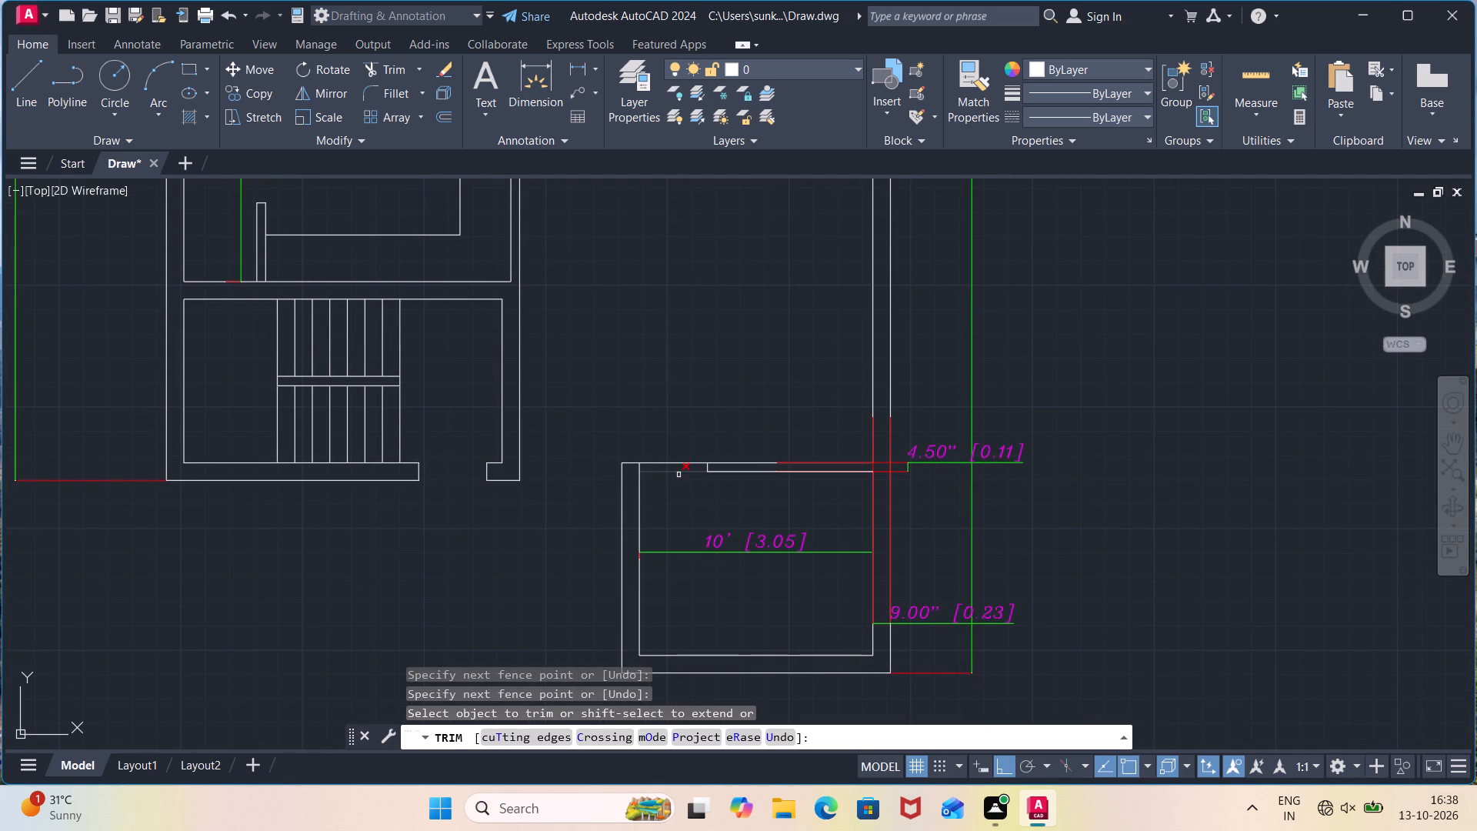
pyautogui.click(677, 479)
pyautogui.click(677, 431)
# Measure the large hall's clear width from the wall beside the room above the staircase to the right outer wall's inner face.
pyautogui.scroll(-3, 789, 444)
pyautogui.scroll(1, 759, 365)
pyautogui.moveTo(759, 365); pyautogui.dragTo(772, 492, button='middle')
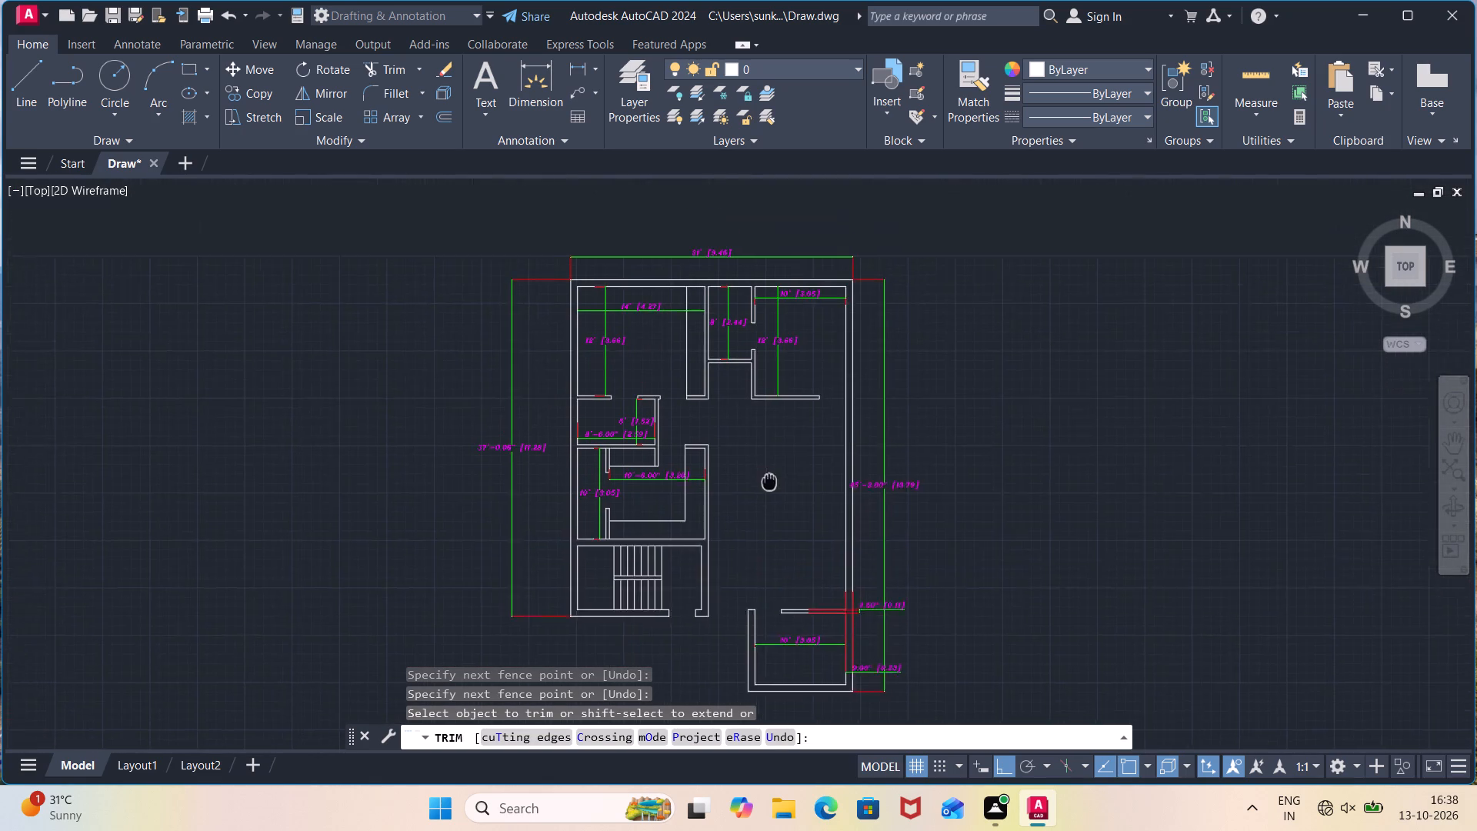
pyautogui.moveTo(772, 492); pyautogui.dragTo(776, 536, button='middle')
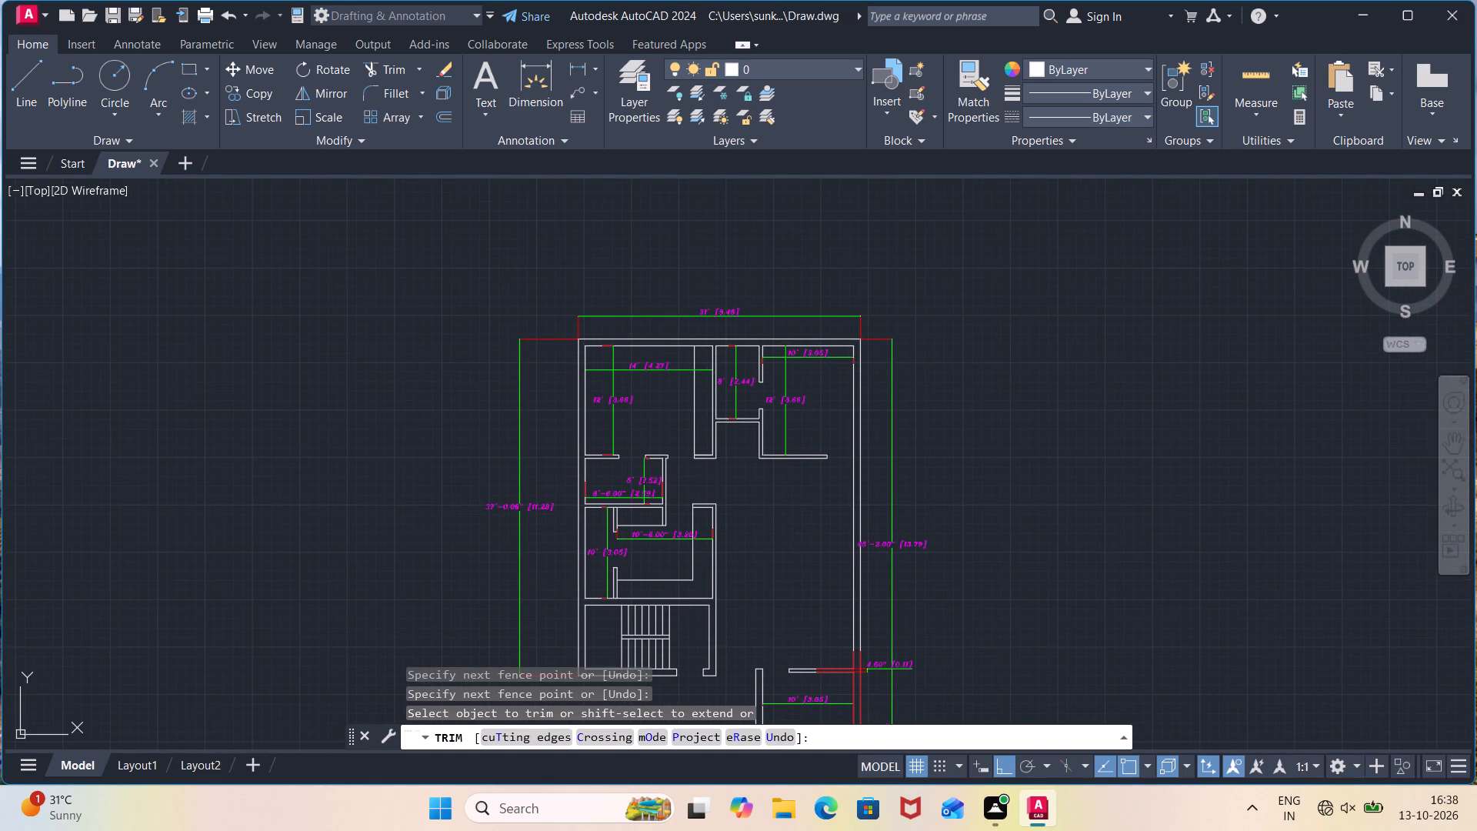
pyautogui.click(573, 70)
pyautogui.click(718, 571)
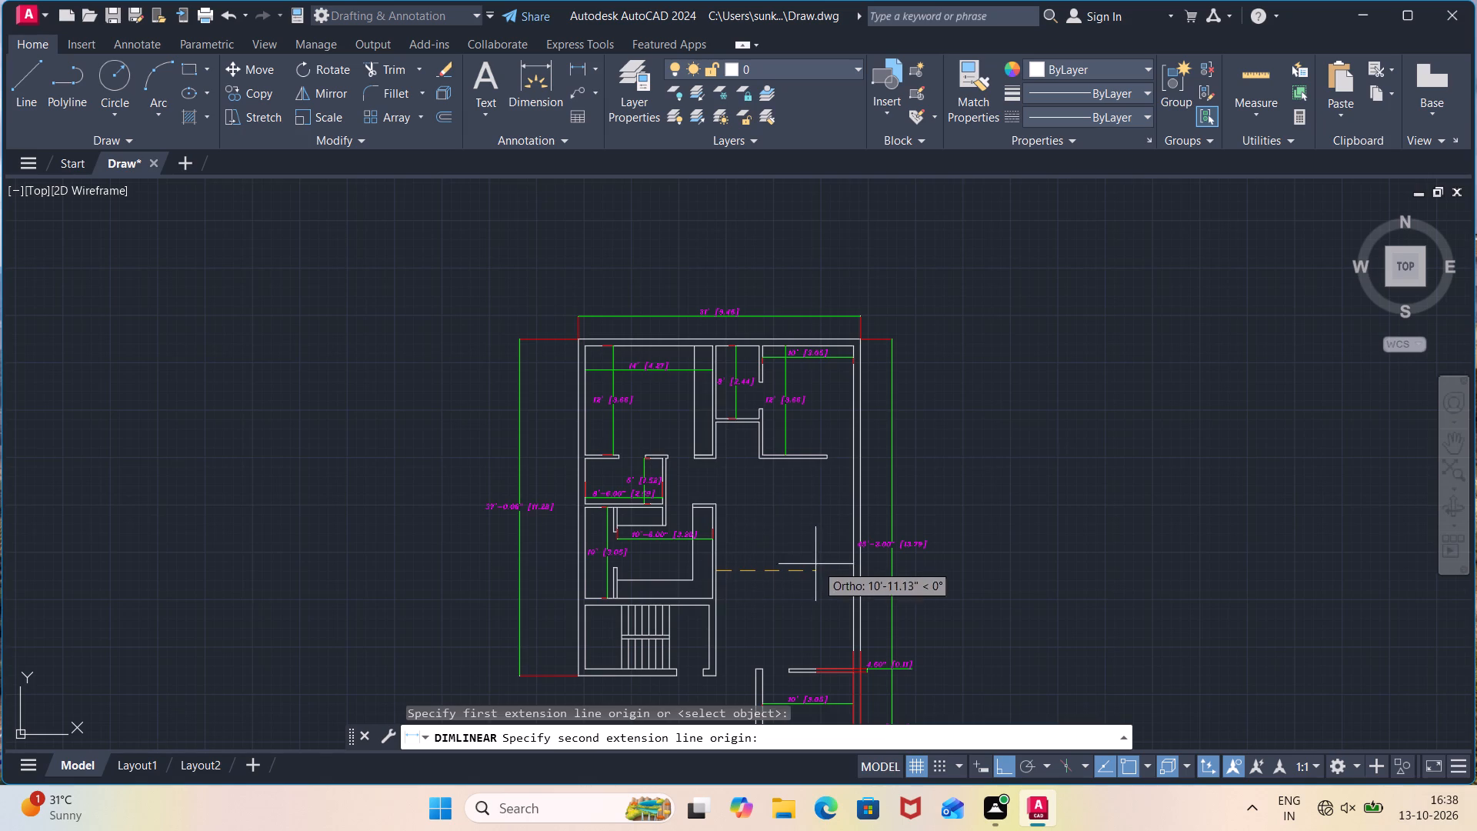
pyautogui.click(849, 573)
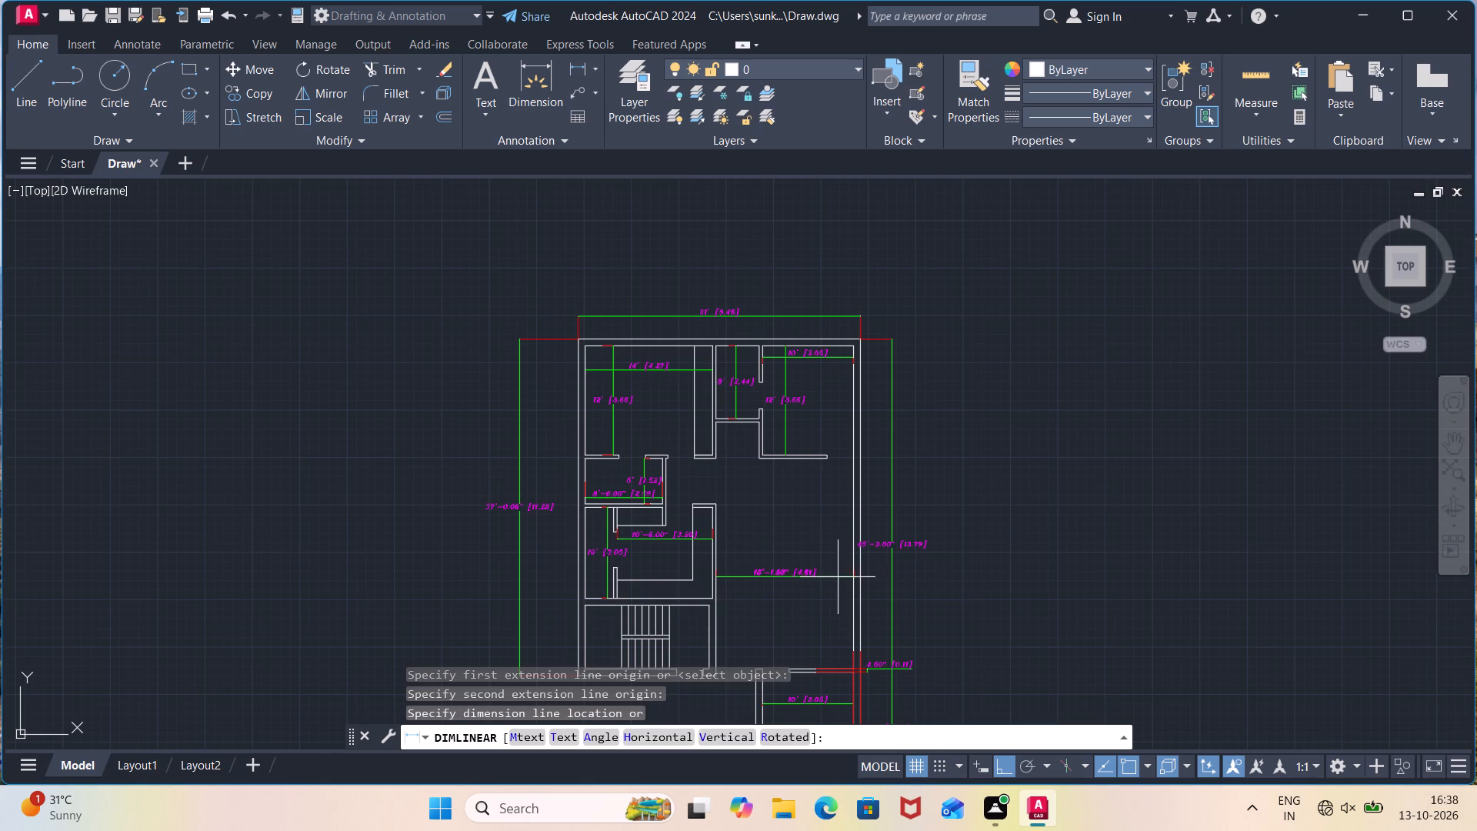
pyautogui.scroll(3, 795, 583)
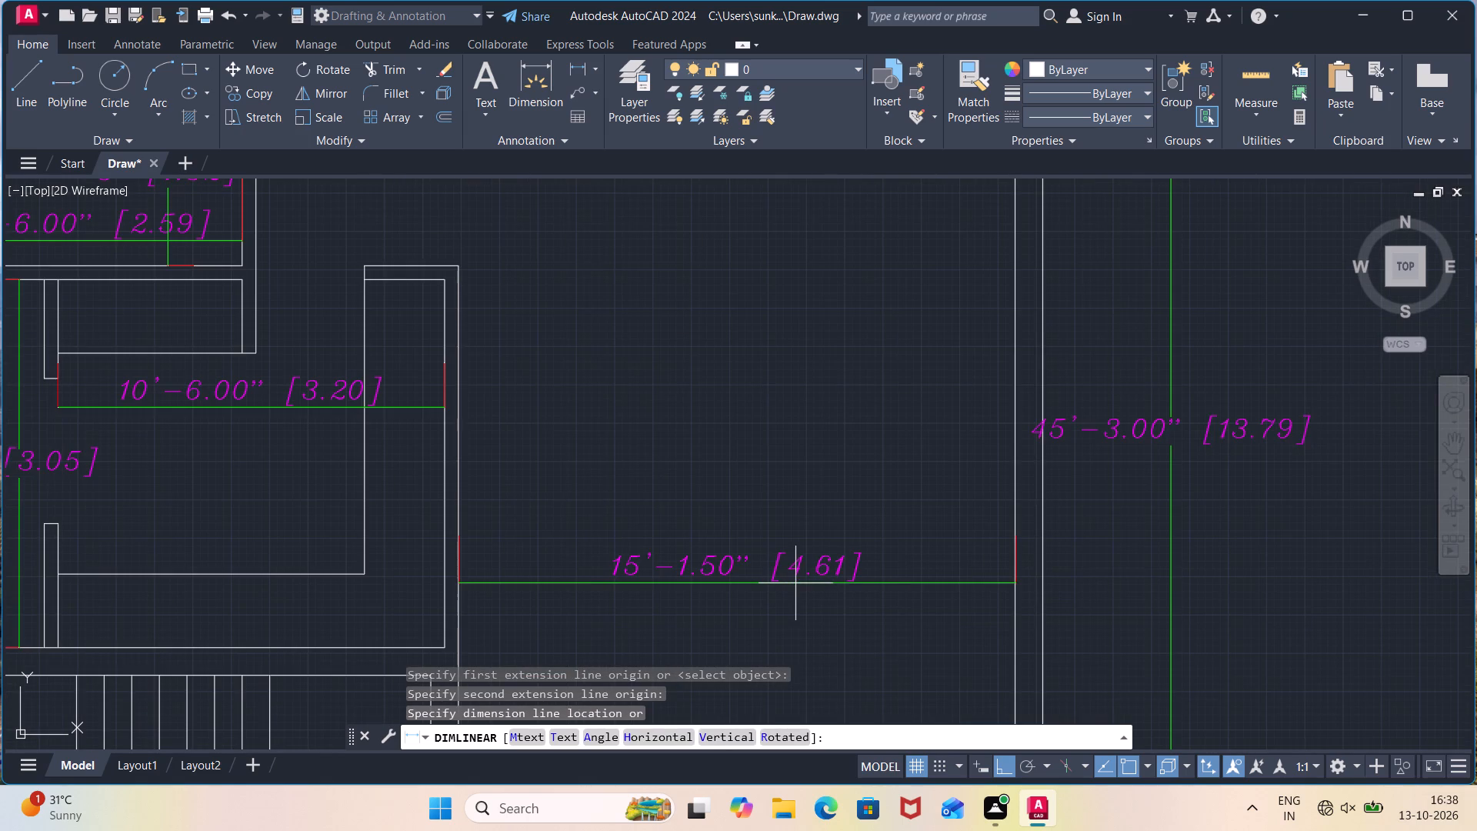
pyautogui.scroll(-2, 795, 583)
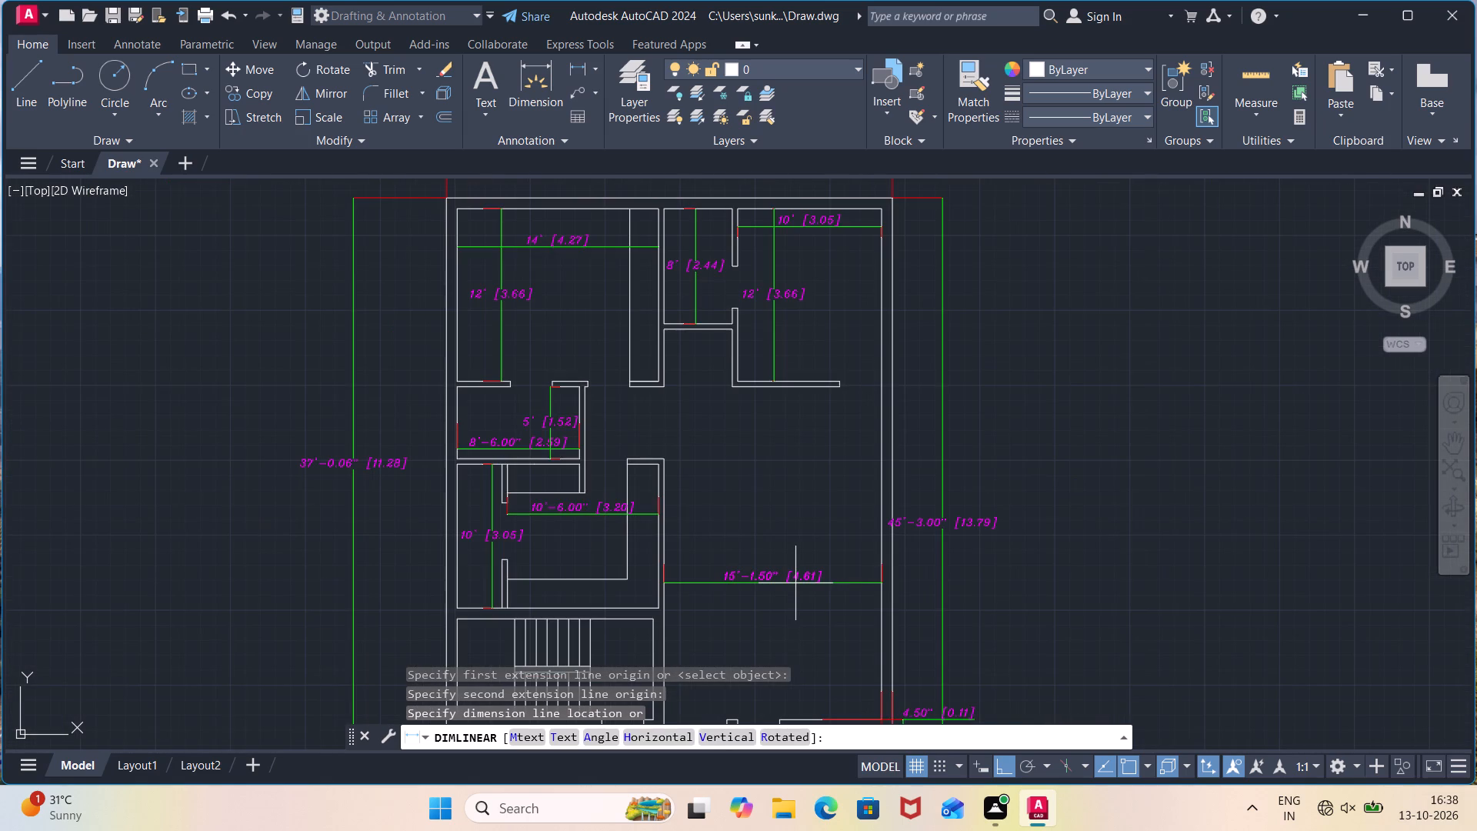
pyautogui.press('Escape')
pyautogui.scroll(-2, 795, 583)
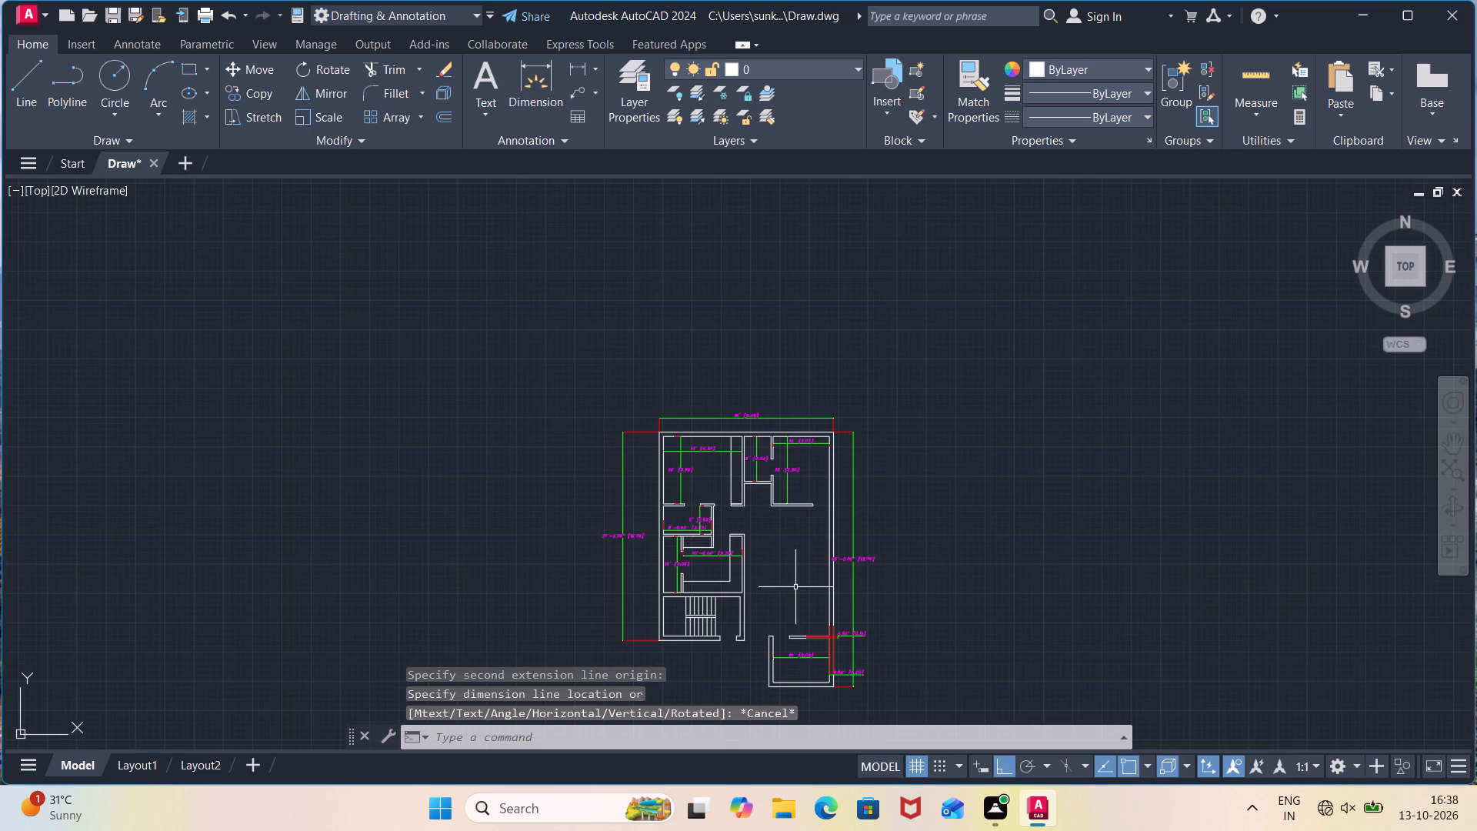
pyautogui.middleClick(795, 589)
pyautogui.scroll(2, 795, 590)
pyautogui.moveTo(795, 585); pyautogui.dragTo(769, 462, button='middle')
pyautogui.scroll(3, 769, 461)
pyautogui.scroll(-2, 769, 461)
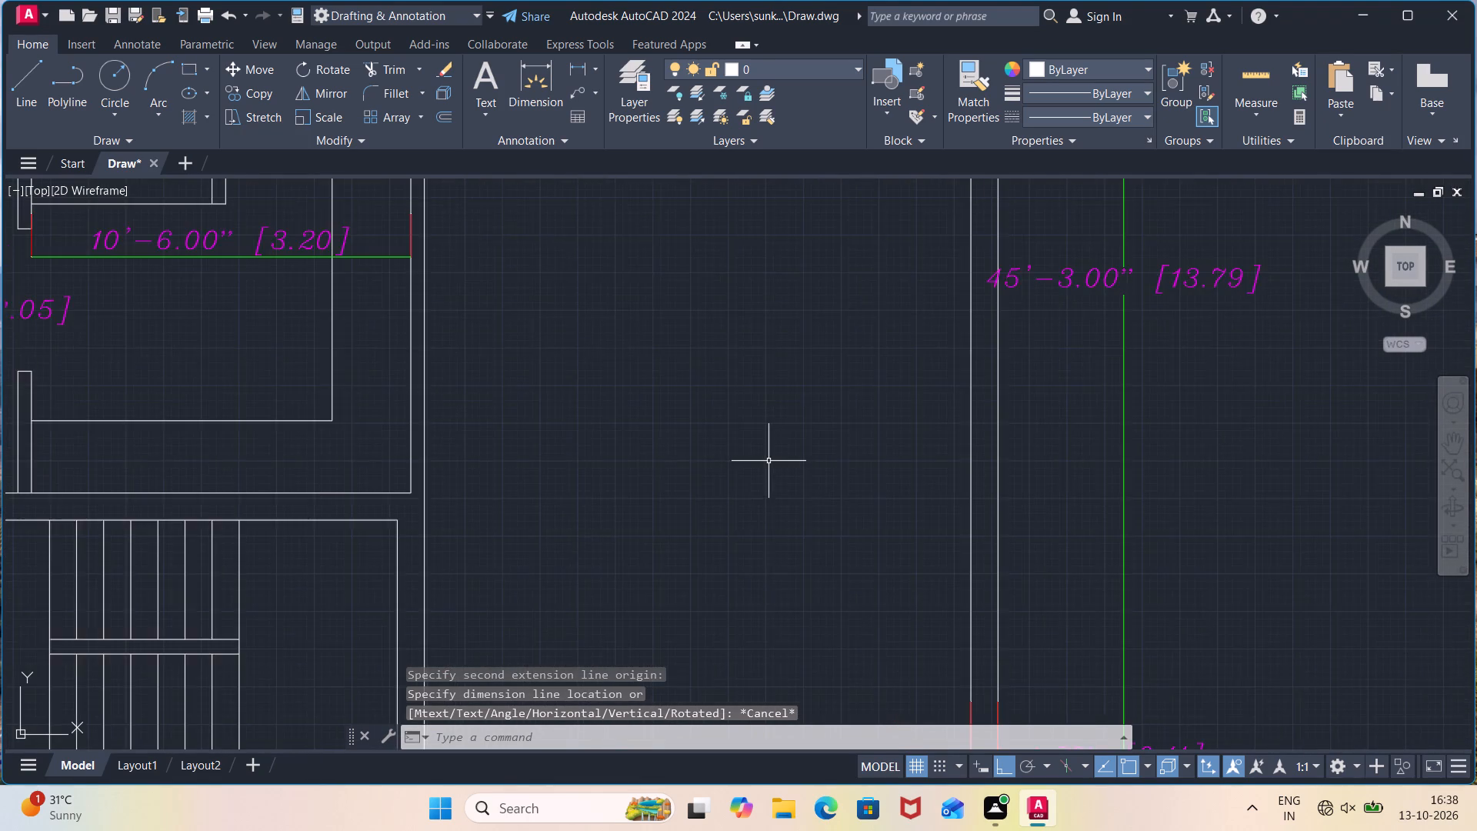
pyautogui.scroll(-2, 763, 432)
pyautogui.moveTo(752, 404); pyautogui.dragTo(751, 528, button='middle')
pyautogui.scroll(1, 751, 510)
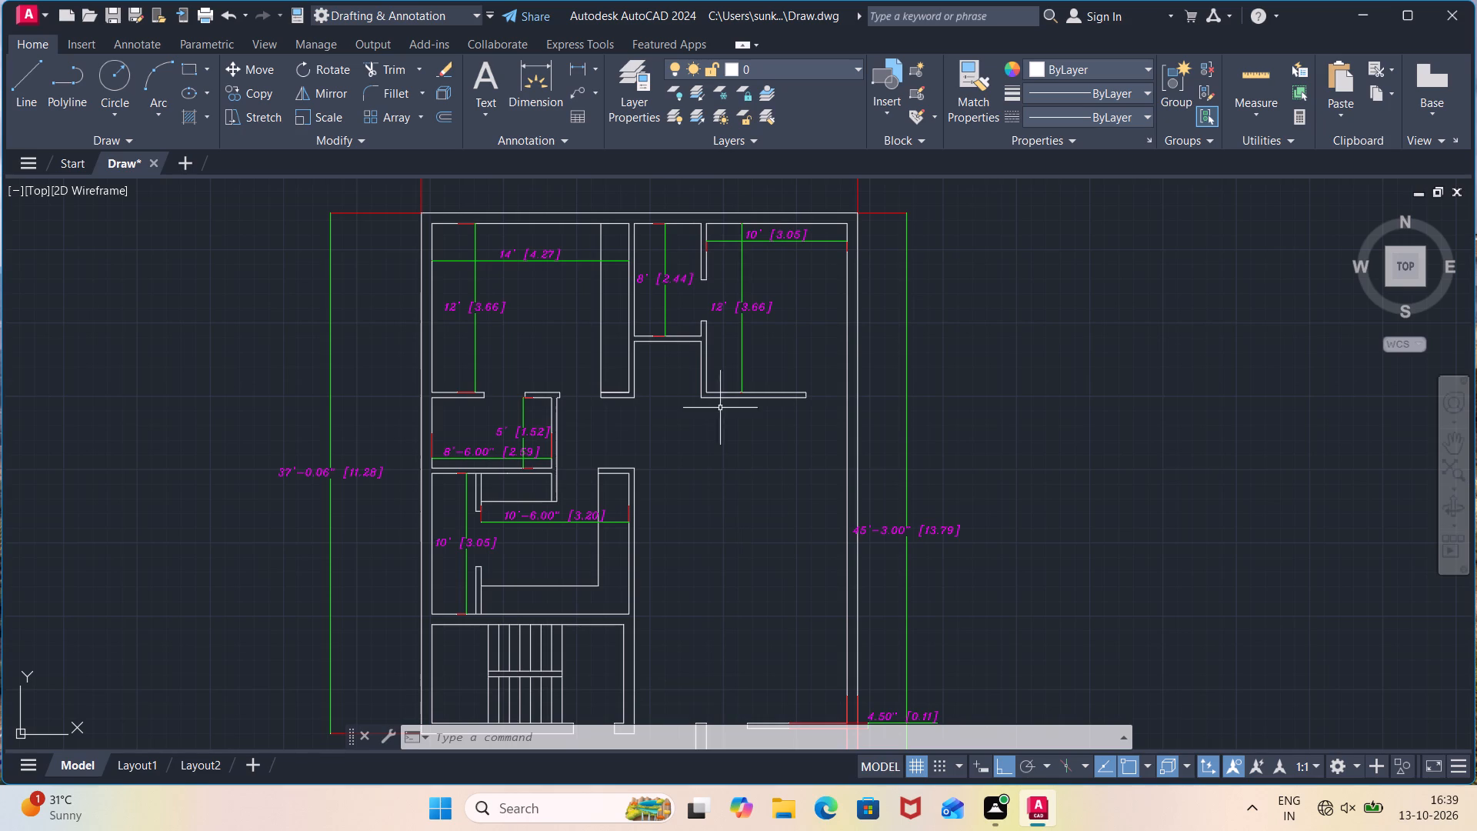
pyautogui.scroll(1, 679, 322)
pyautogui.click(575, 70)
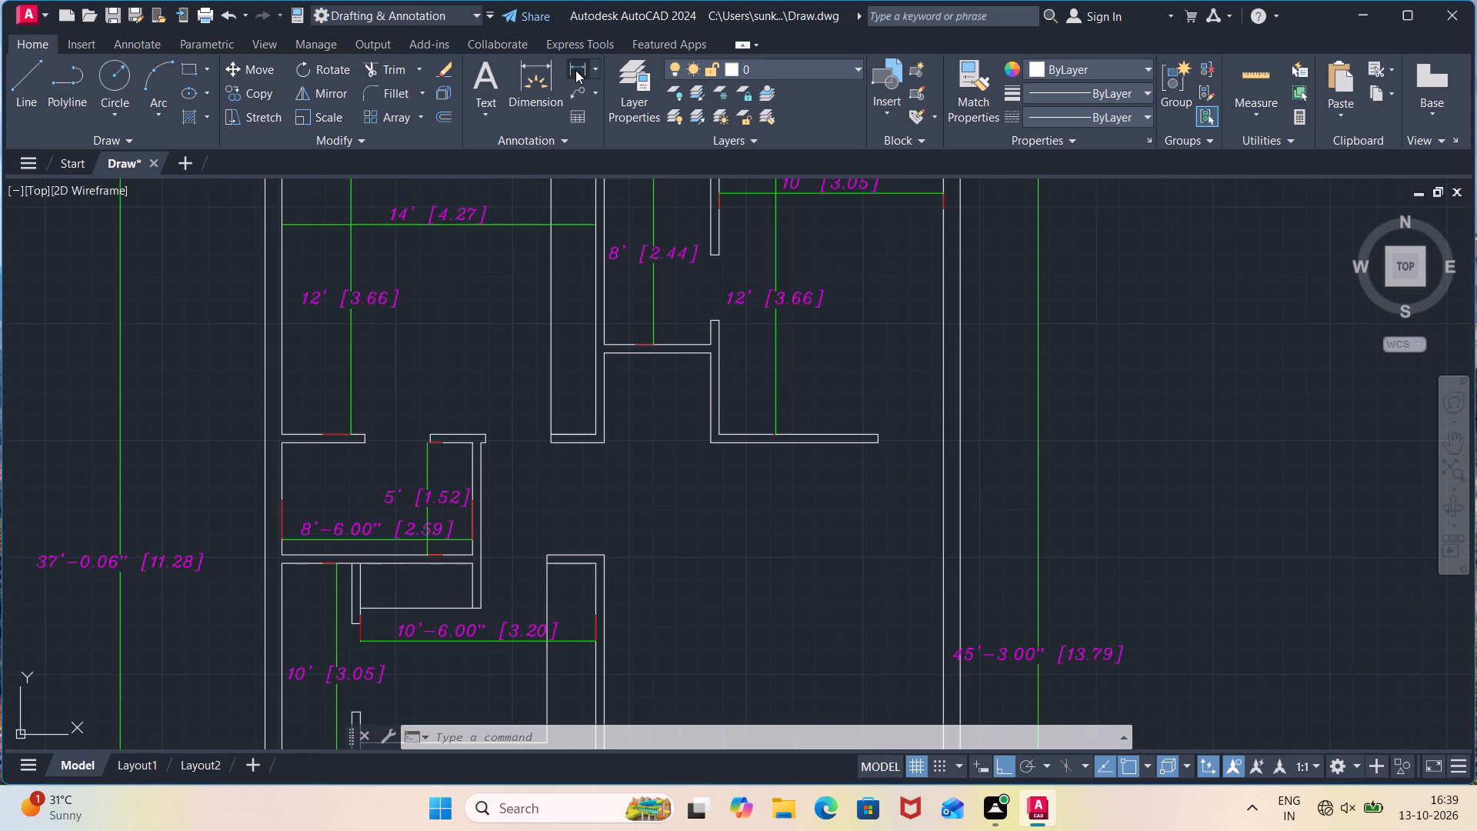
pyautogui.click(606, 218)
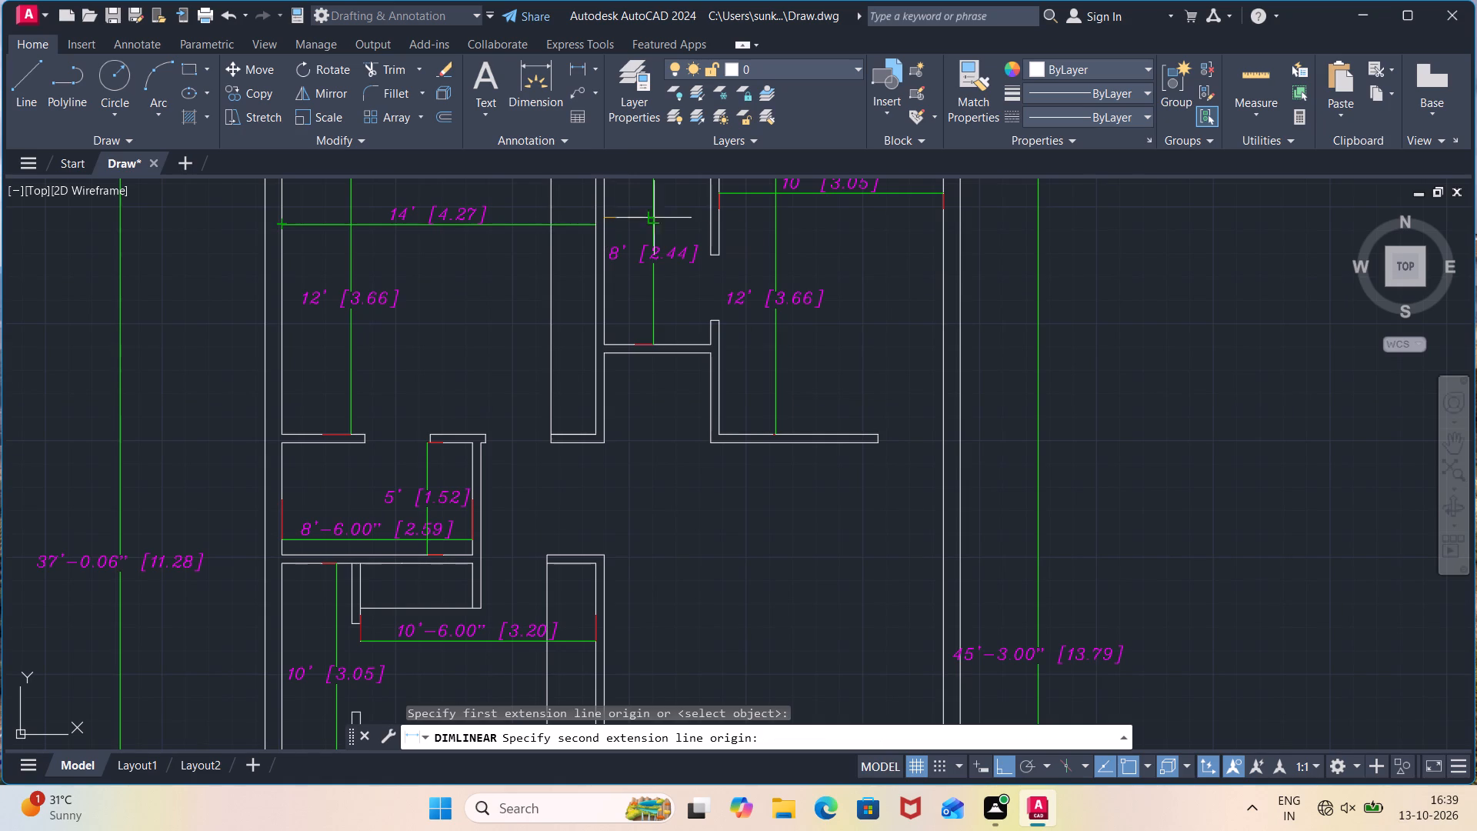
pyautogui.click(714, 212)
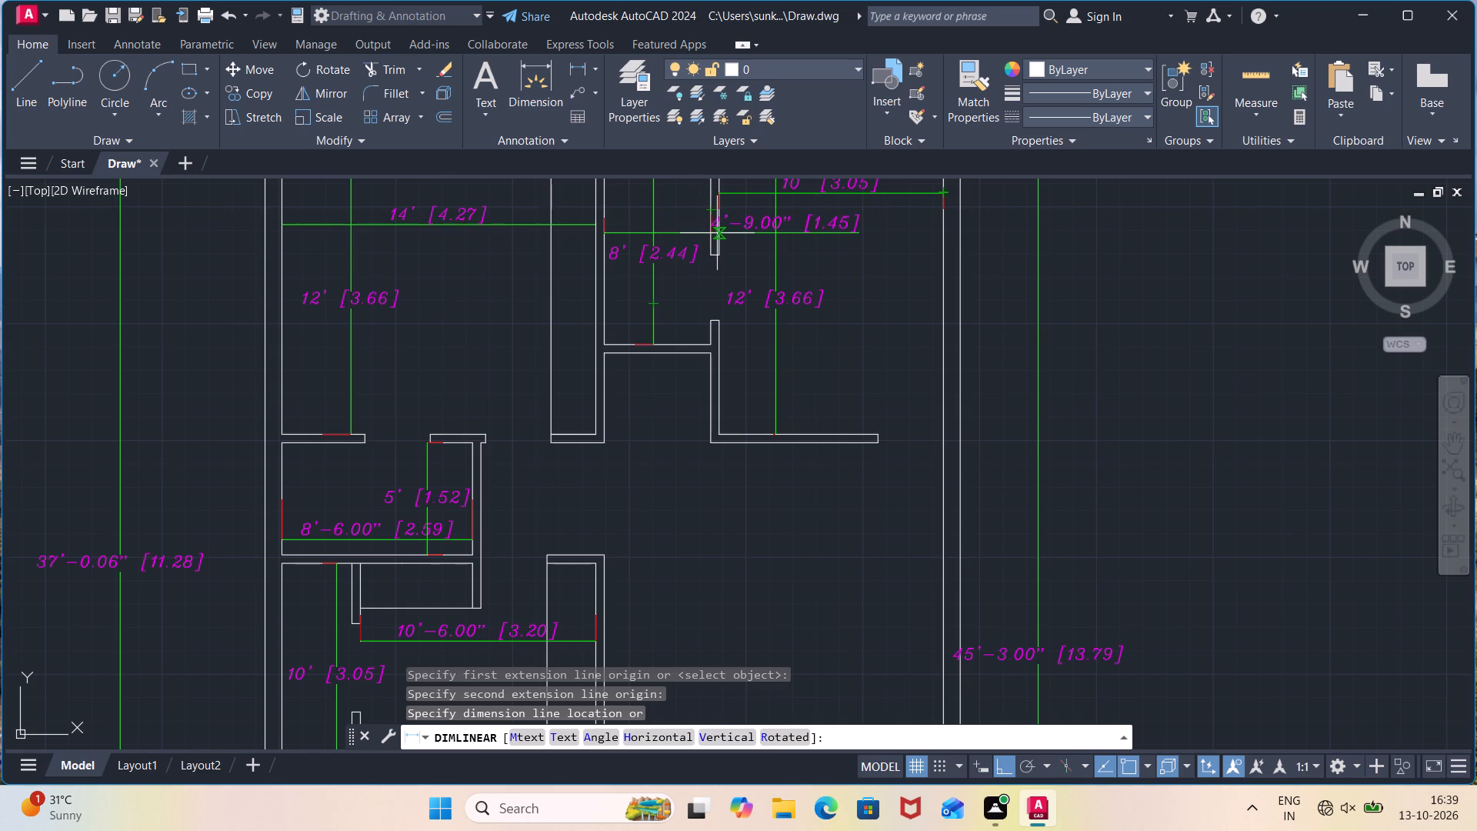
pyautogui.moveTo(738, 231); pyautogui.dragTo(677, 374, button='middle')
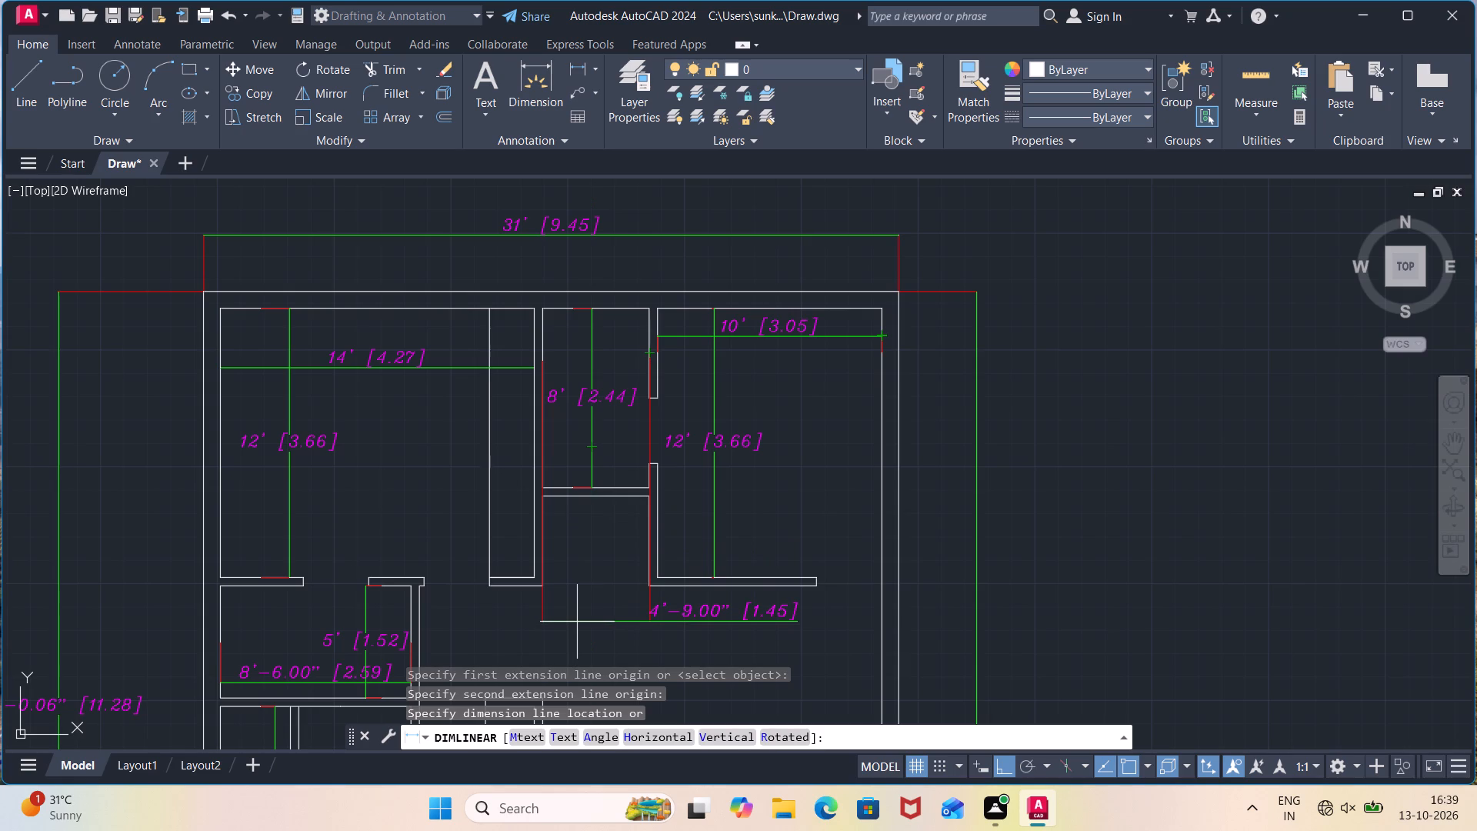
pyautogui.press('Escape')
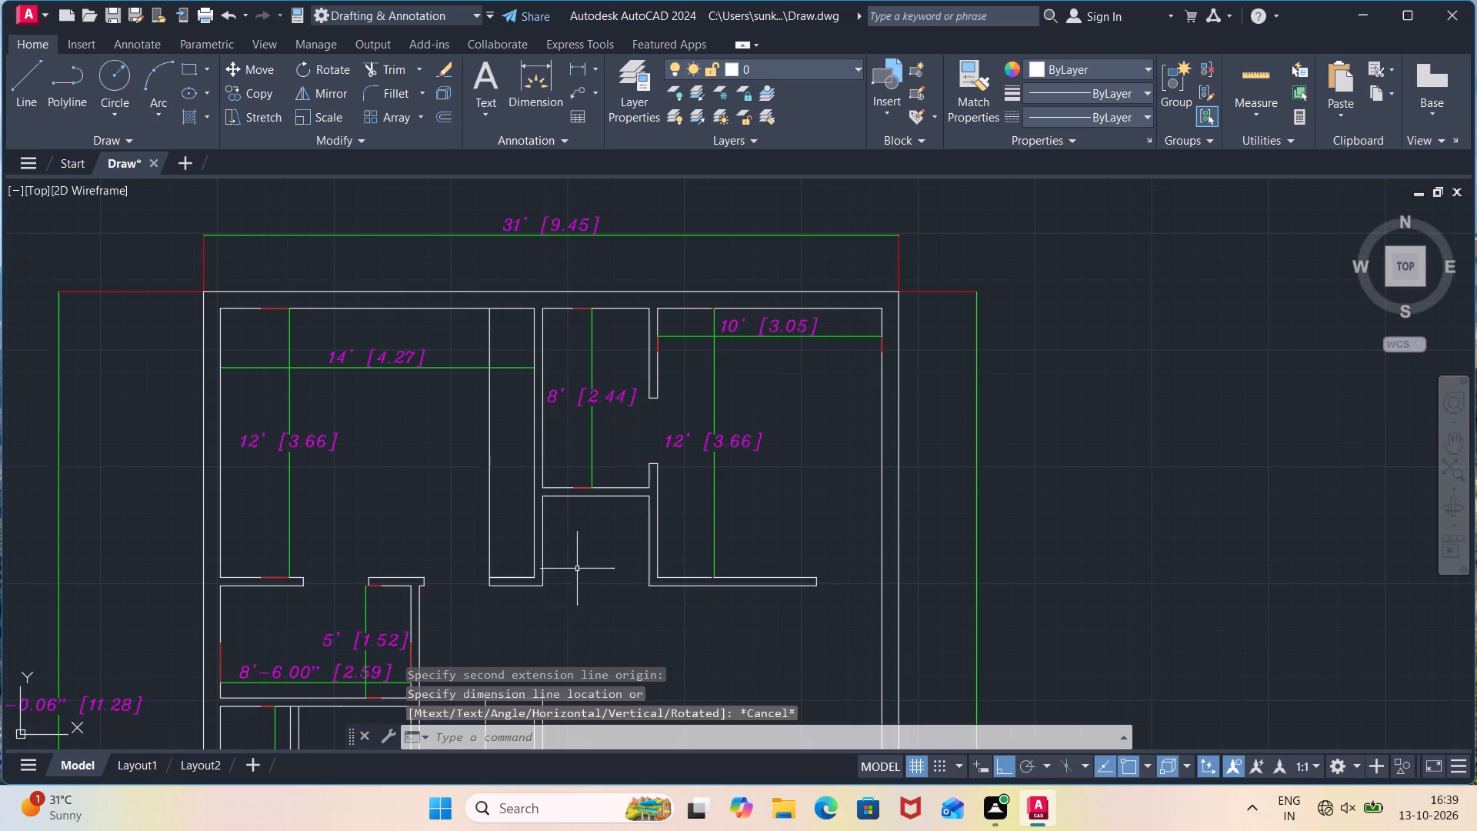
# Dimension the clear width of the small room between the two top bedrooms, placing the dimension line below its recess.
pyautogui.click(575, 68)
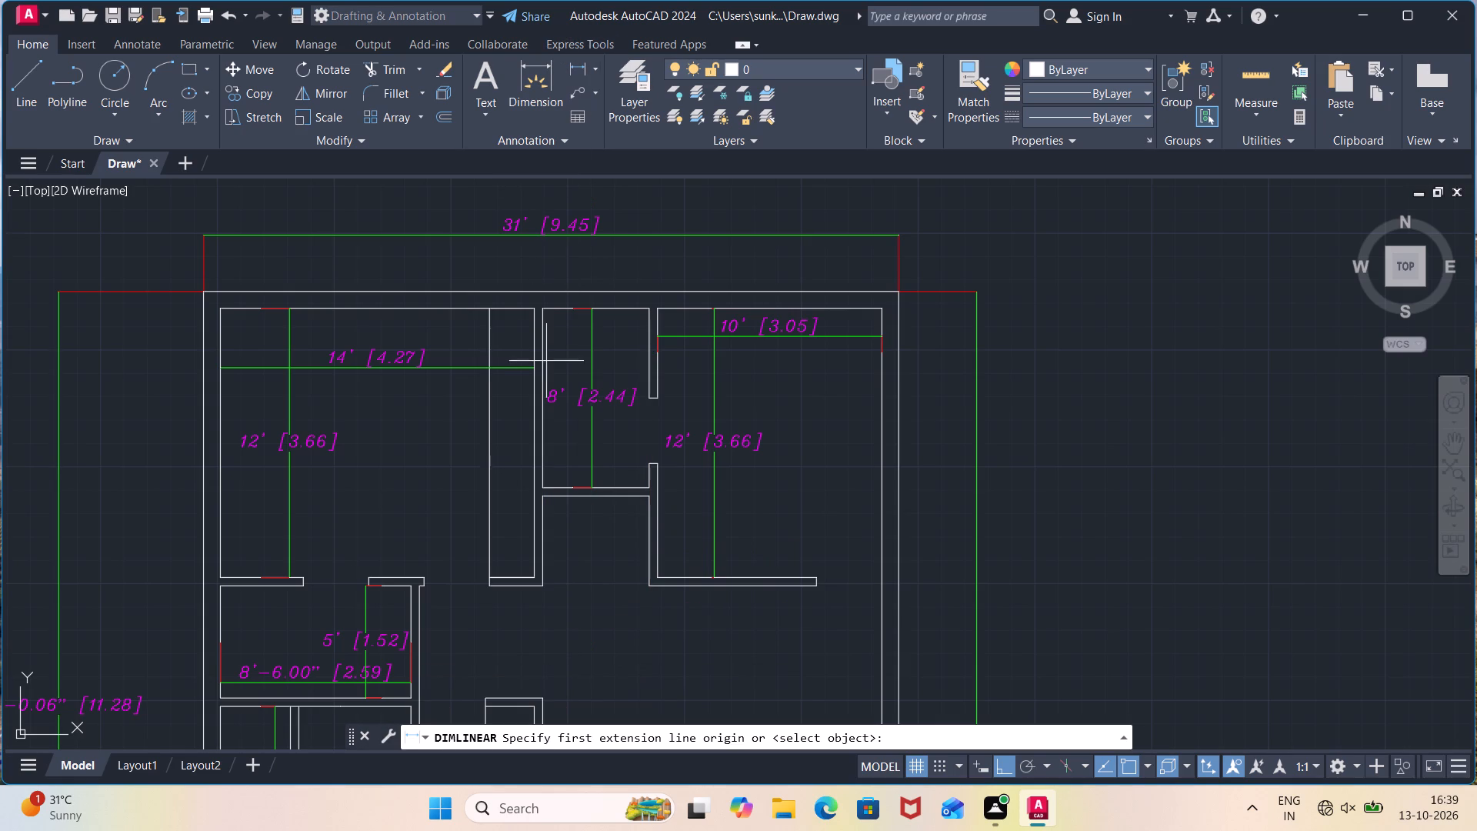
pyautogui.click(548, 473)
pyautogui.click(649, 476)
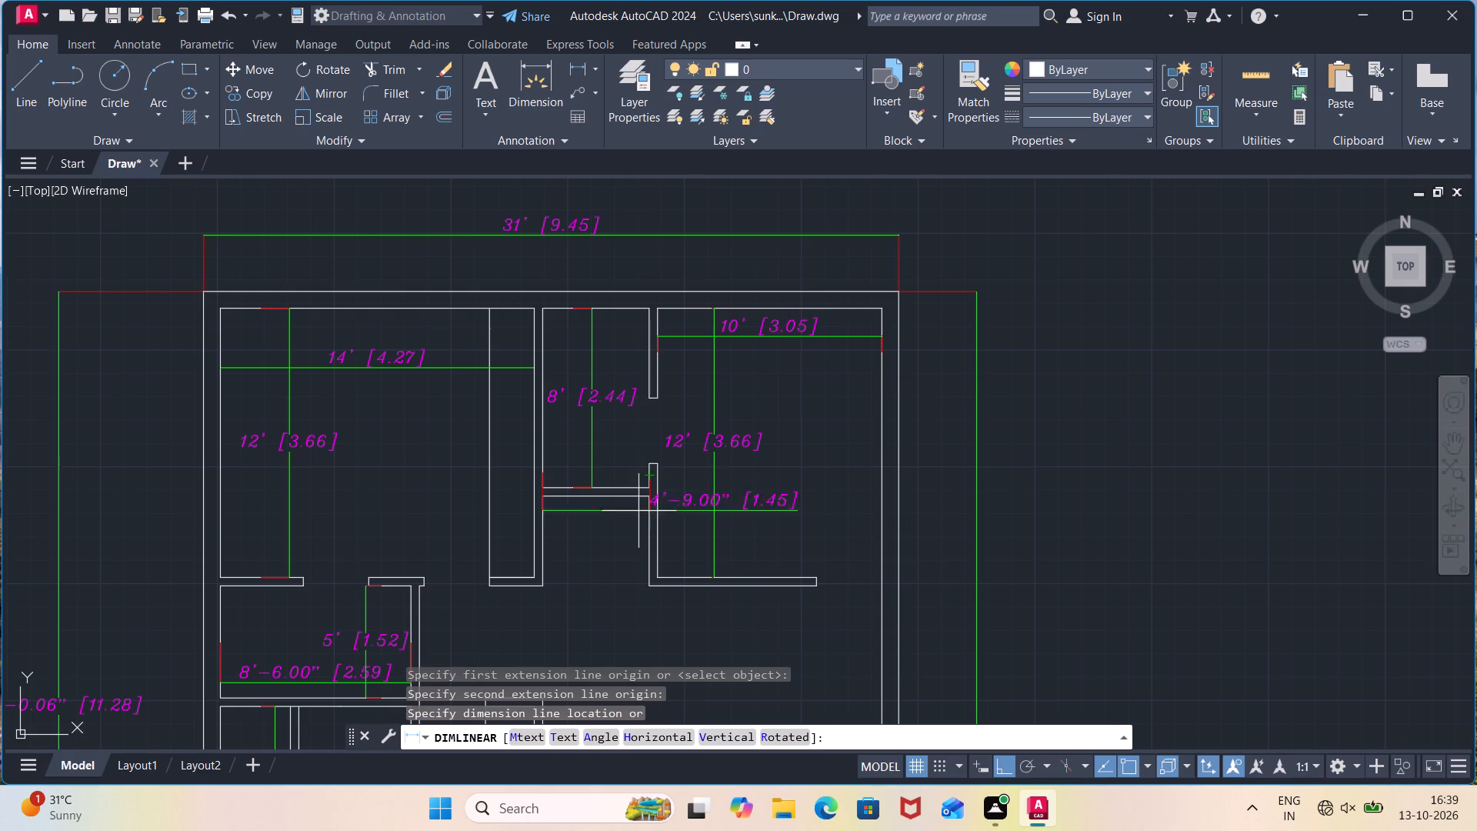
pyautogui.click(614, 618)
# Draw an L of two 2'11" lines in the empty space right of the plan, running down and then to the right.
pyautogui.scroll(-2, 698, 596)
pyautogui.moveTo(766, 546); pyautogui.dragTo(732, 556, button='middle')
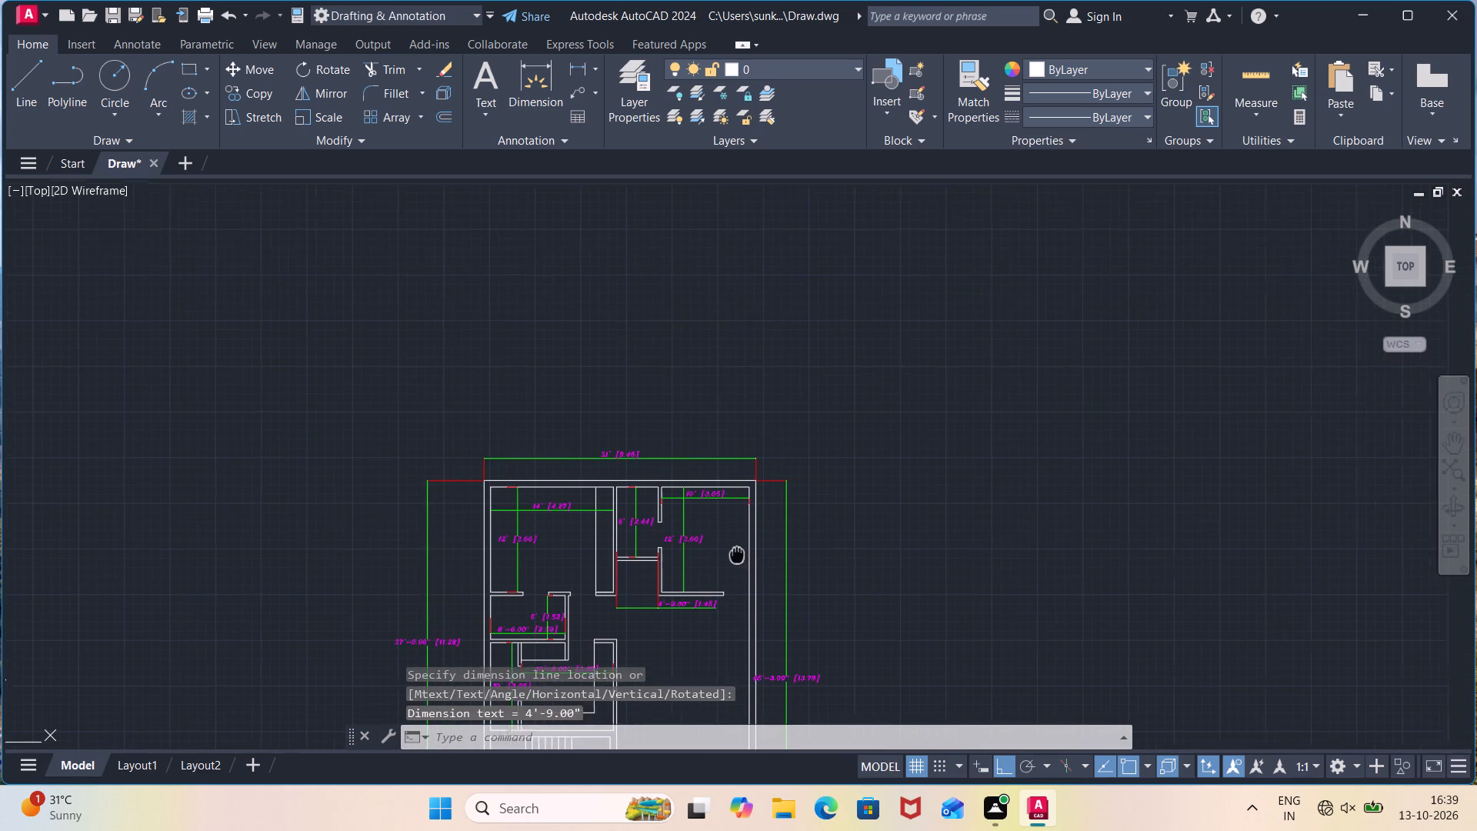
pyautogui.moveTo(732, 556); pyautogui.dragTo(723, 559, button='middle')
pyautogui.moveTo(714, 569); pyautogui.dragTo(717, 429, button='middle')
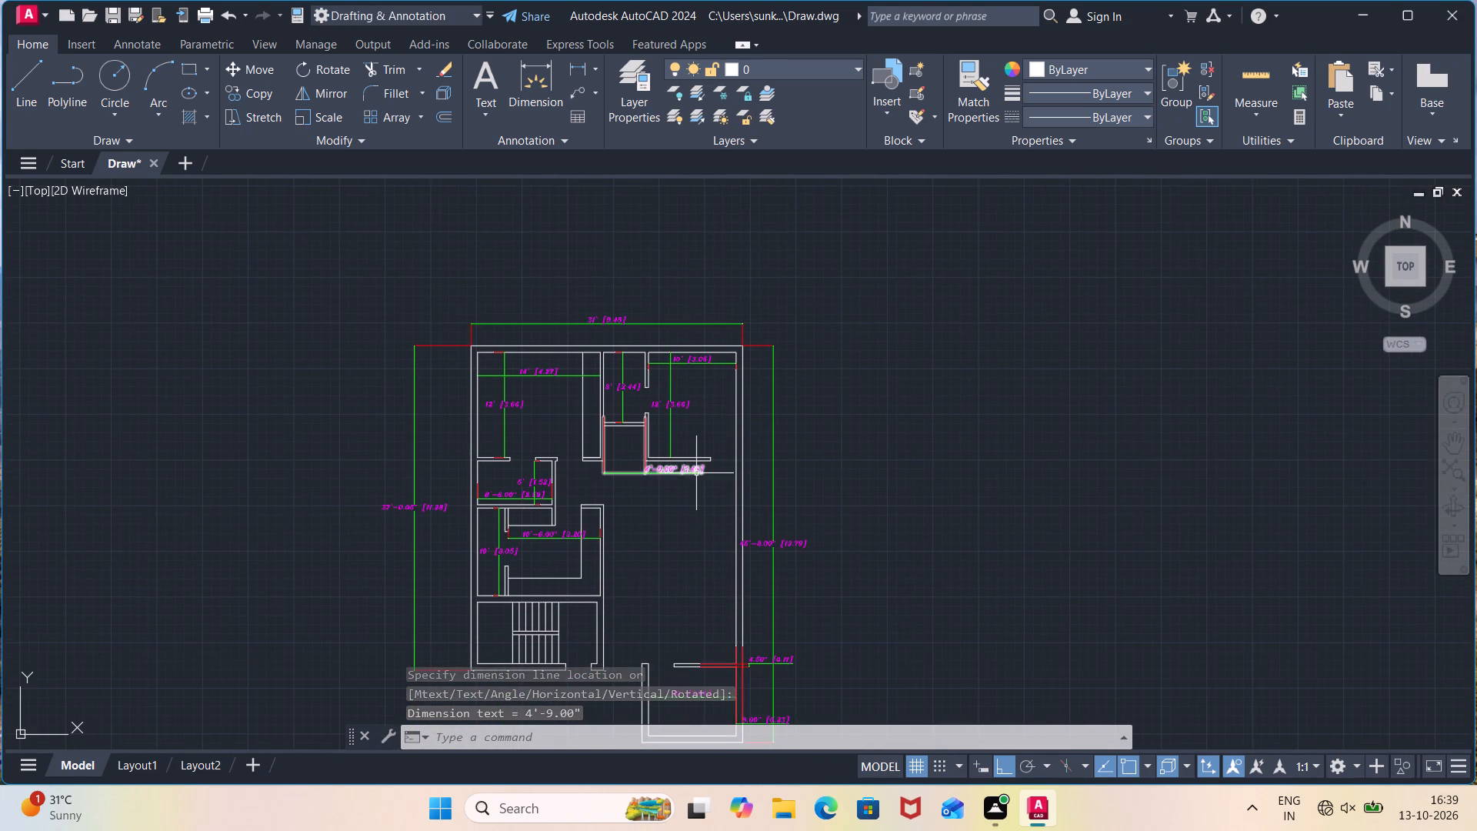
pyautogui.scroll(1, 698, 471)
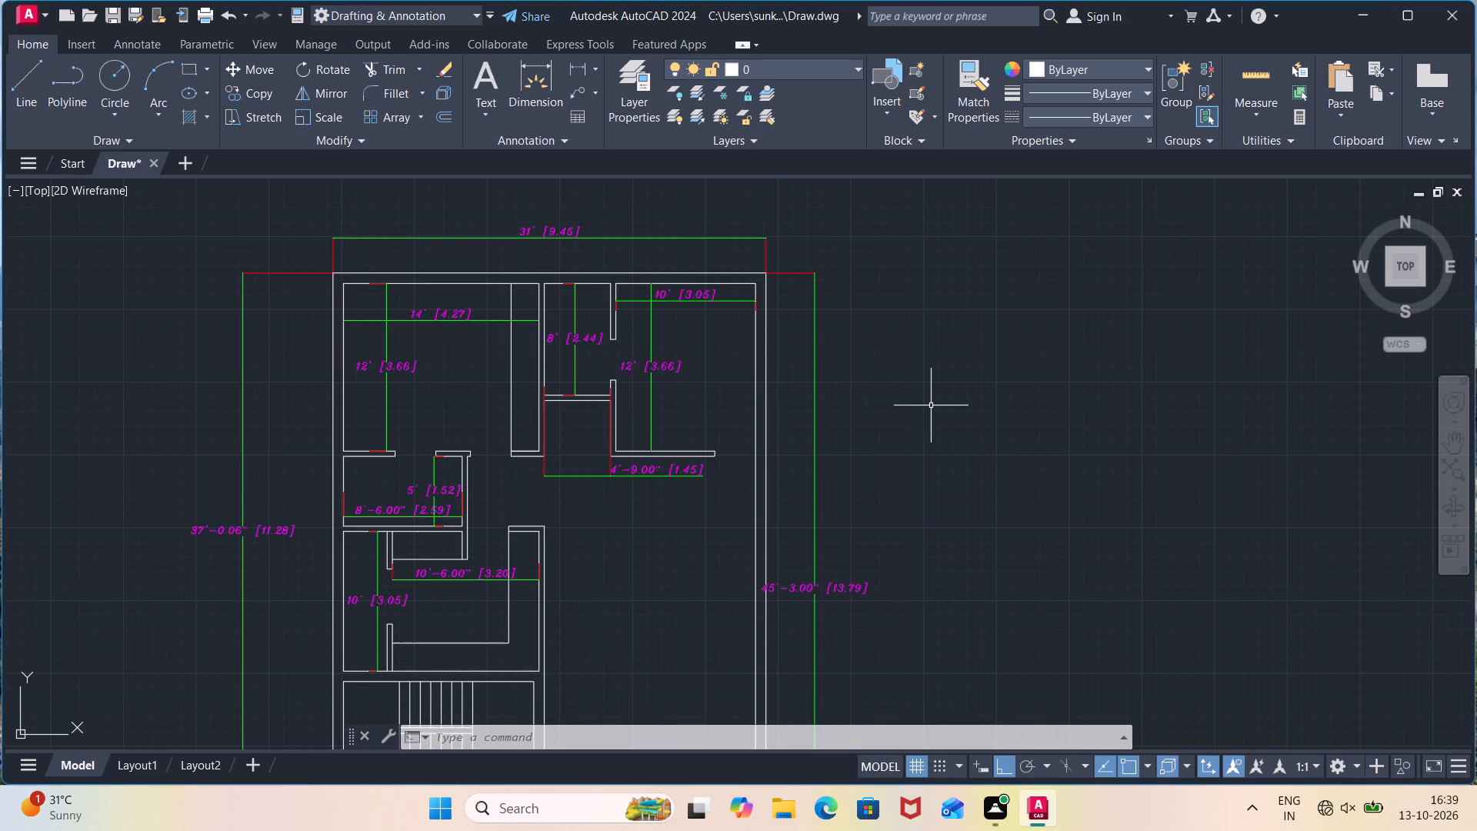
pyautogui.press('l')
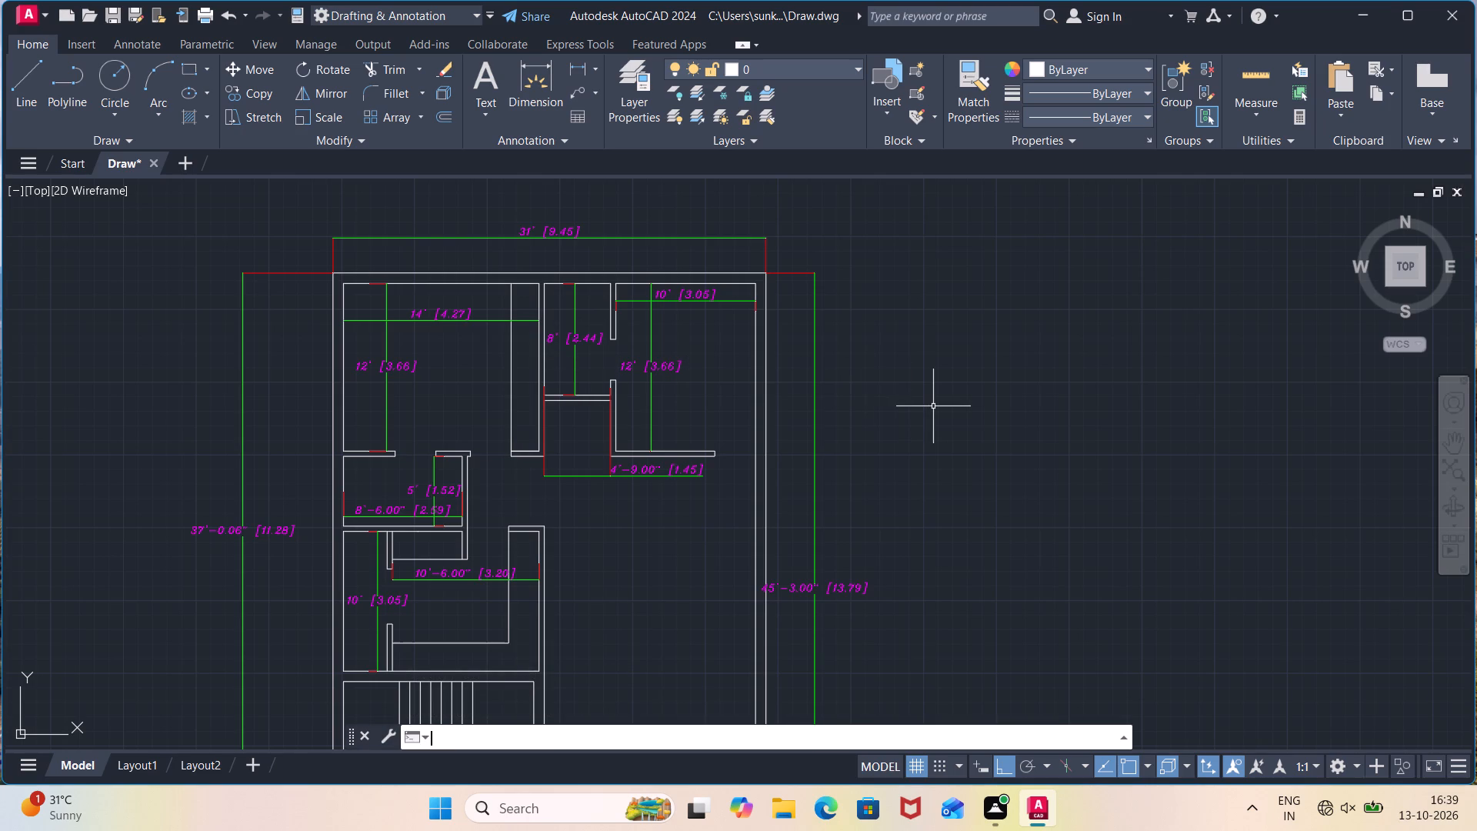
pyautogui.press('Return')
pyautogui.click(921, 414)
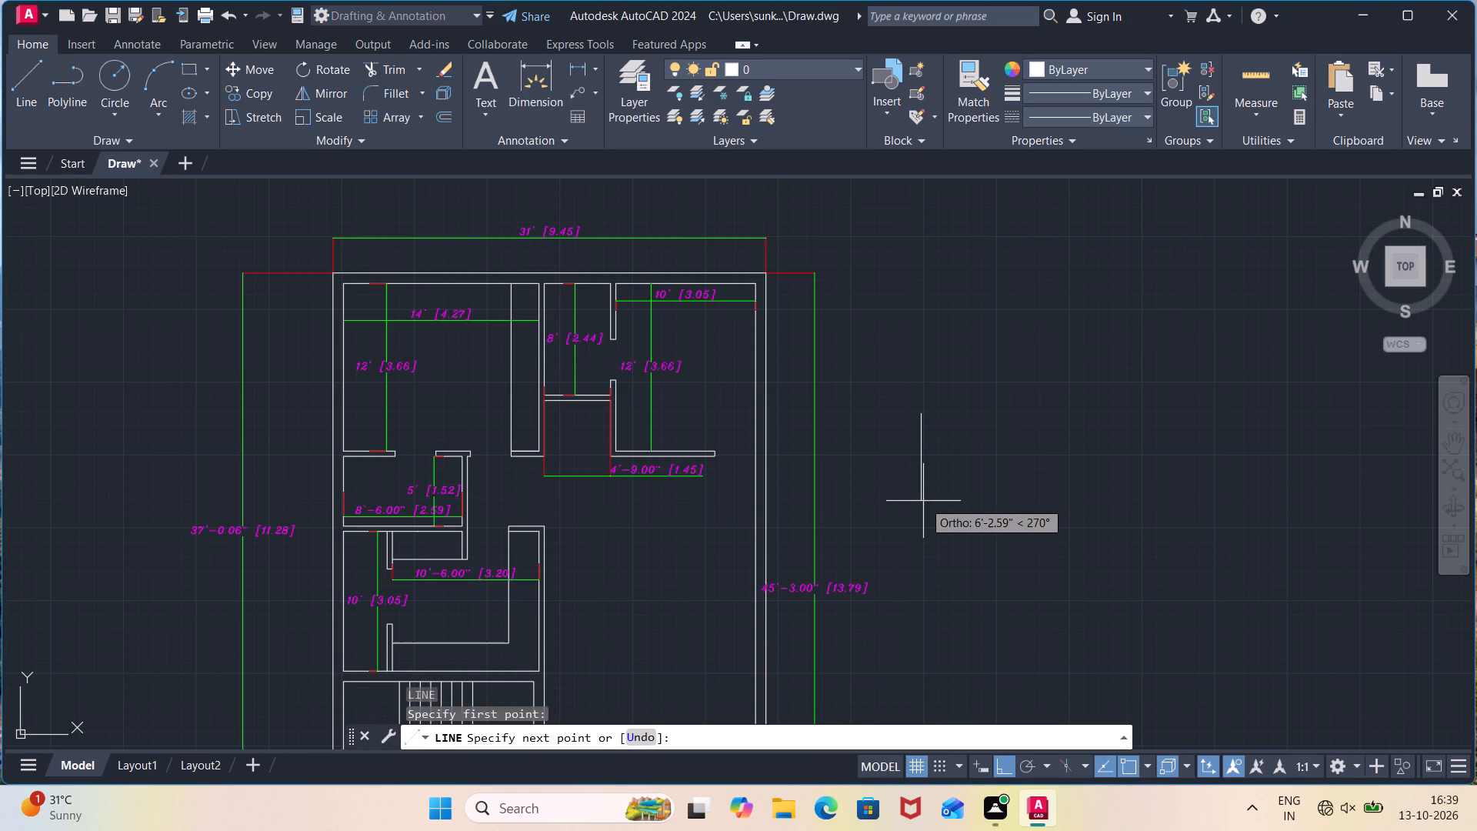
pyautogui.write('2\'11"')
pyautogui.press('Return')
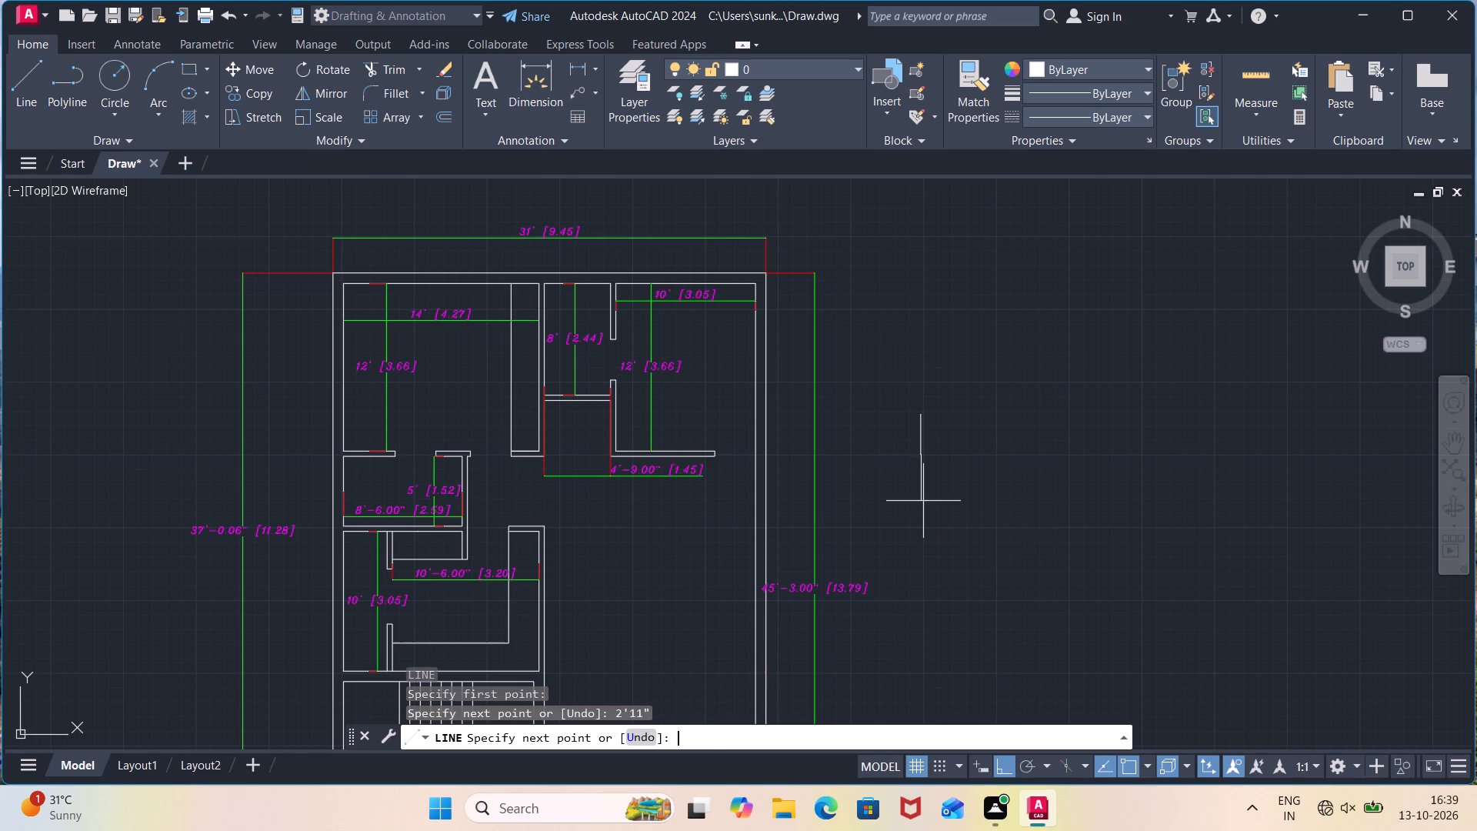
pyautogui.write('2\'11"')
pyautogui.press('Return')
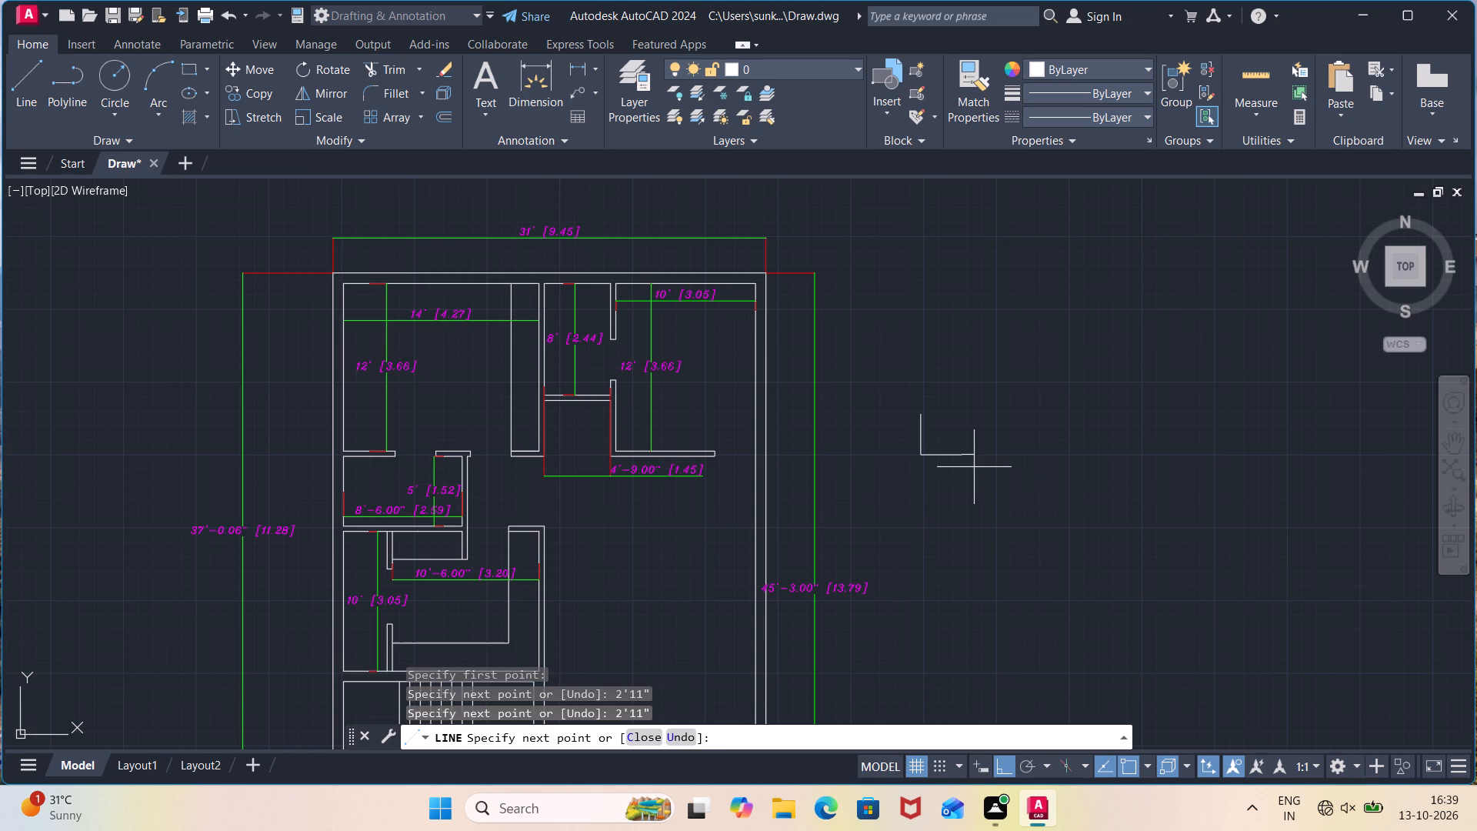
pyautogui.press('Escape')
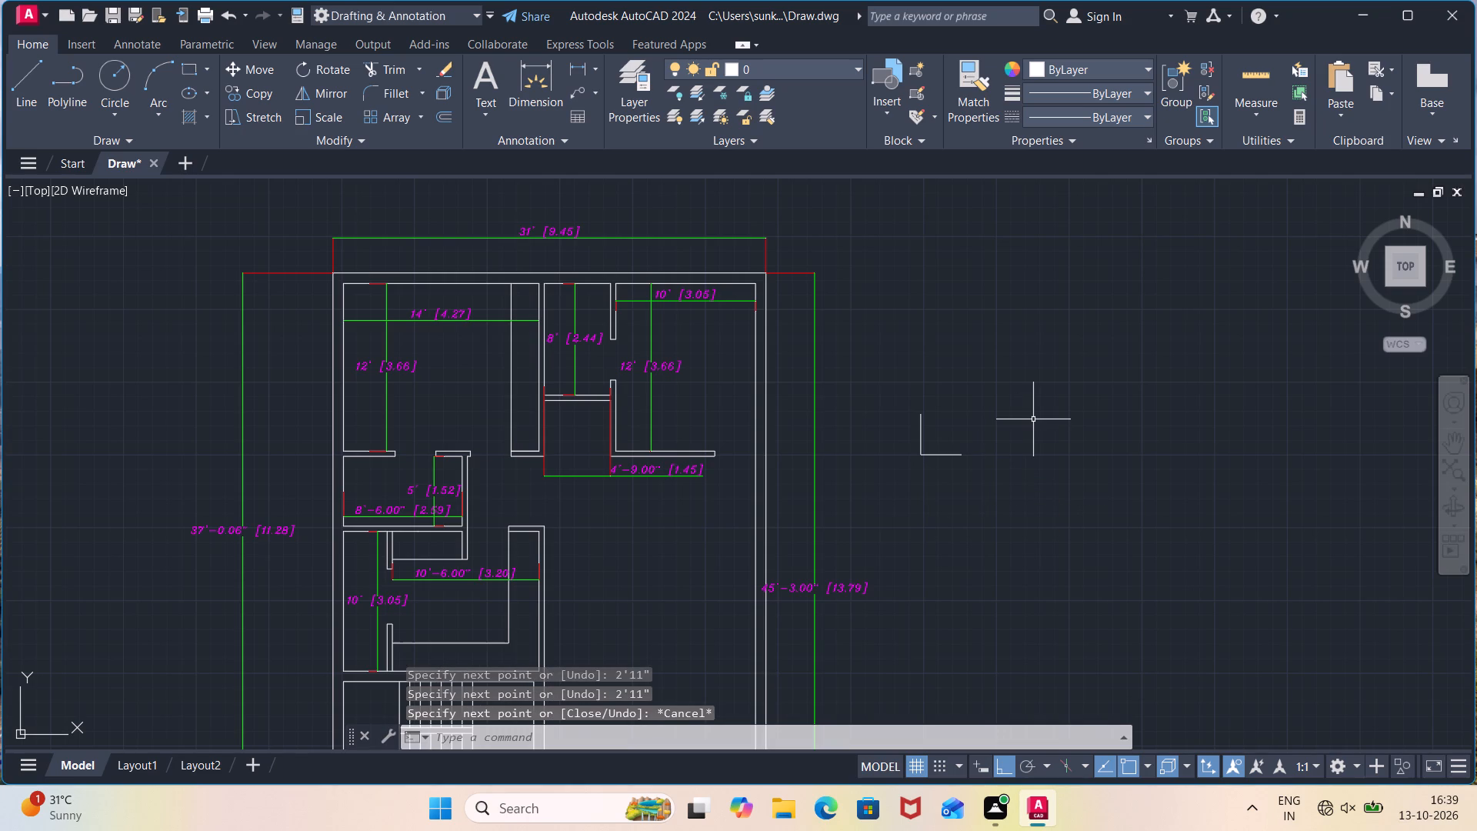
# Draw a second L of two 2'11" lines farther right of the plan, running down and then to the left.
pyautogui.press('l')
pyautogui.press('Return')
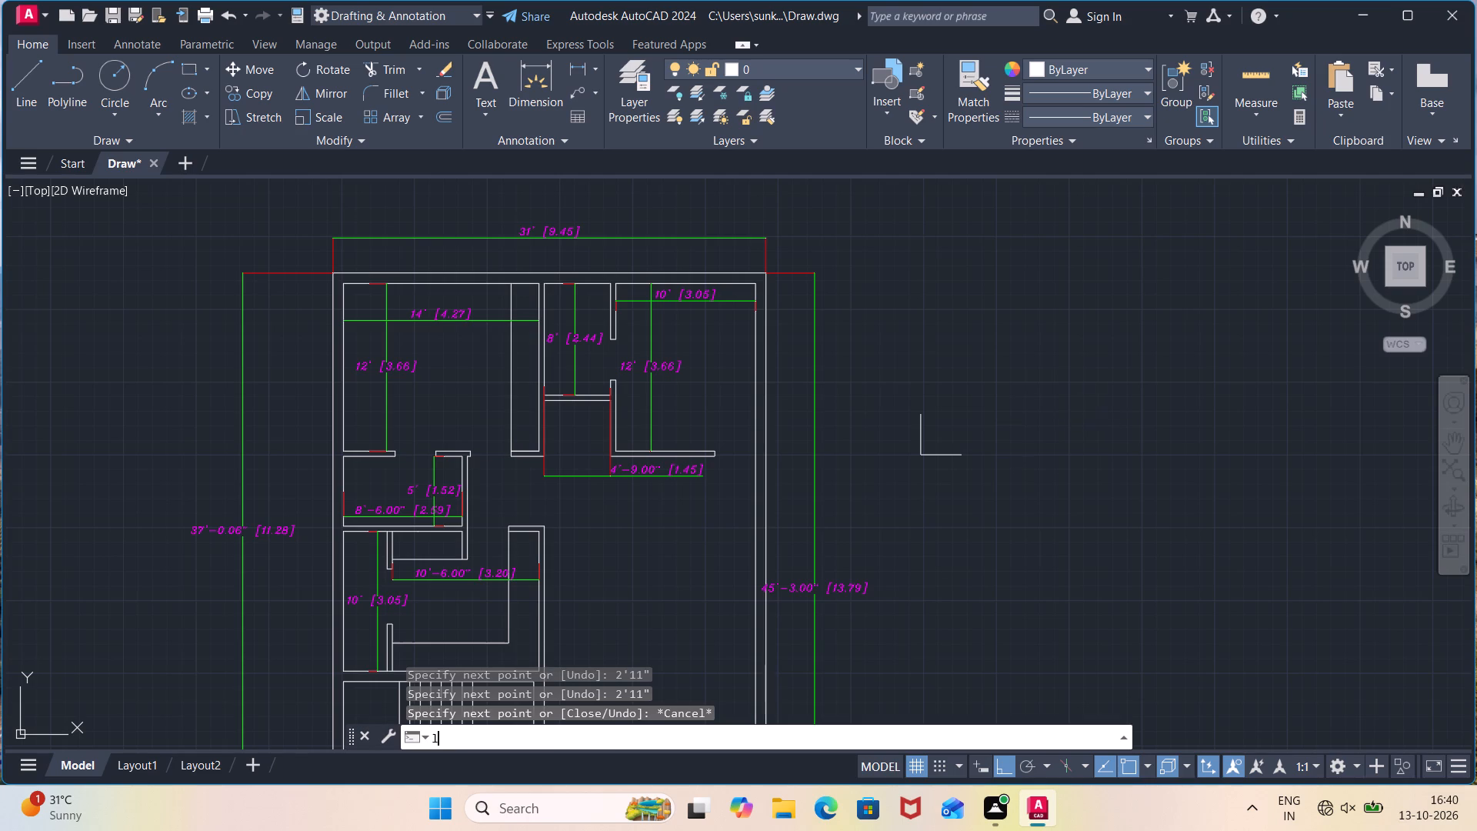
pyautogui.click(1117, 404)
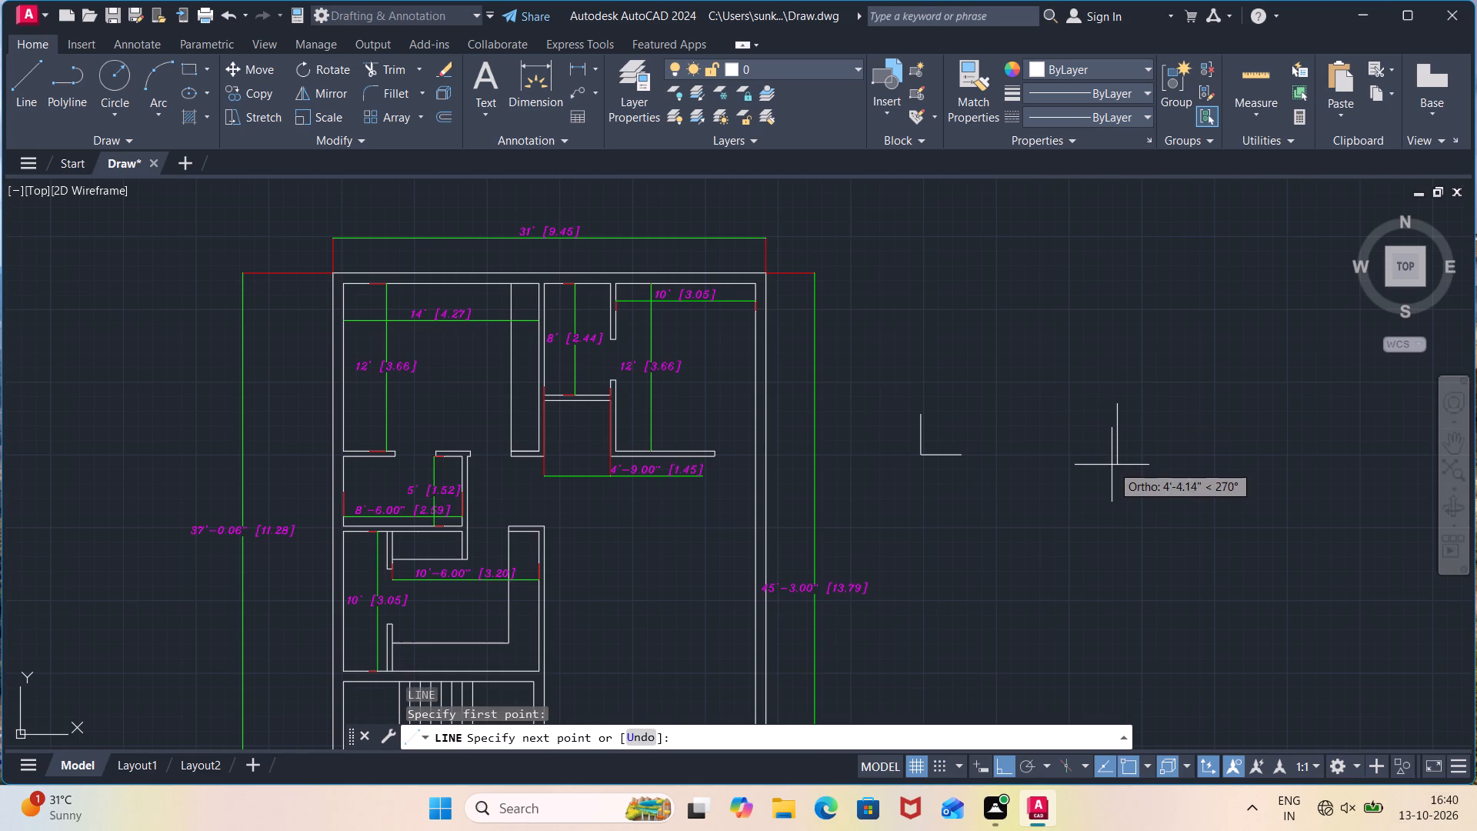
pyautogui.write('2\'11"')
pyautogui.press('Return')
pyautogui.write('2\'11"')
pyautogui.press('Return')
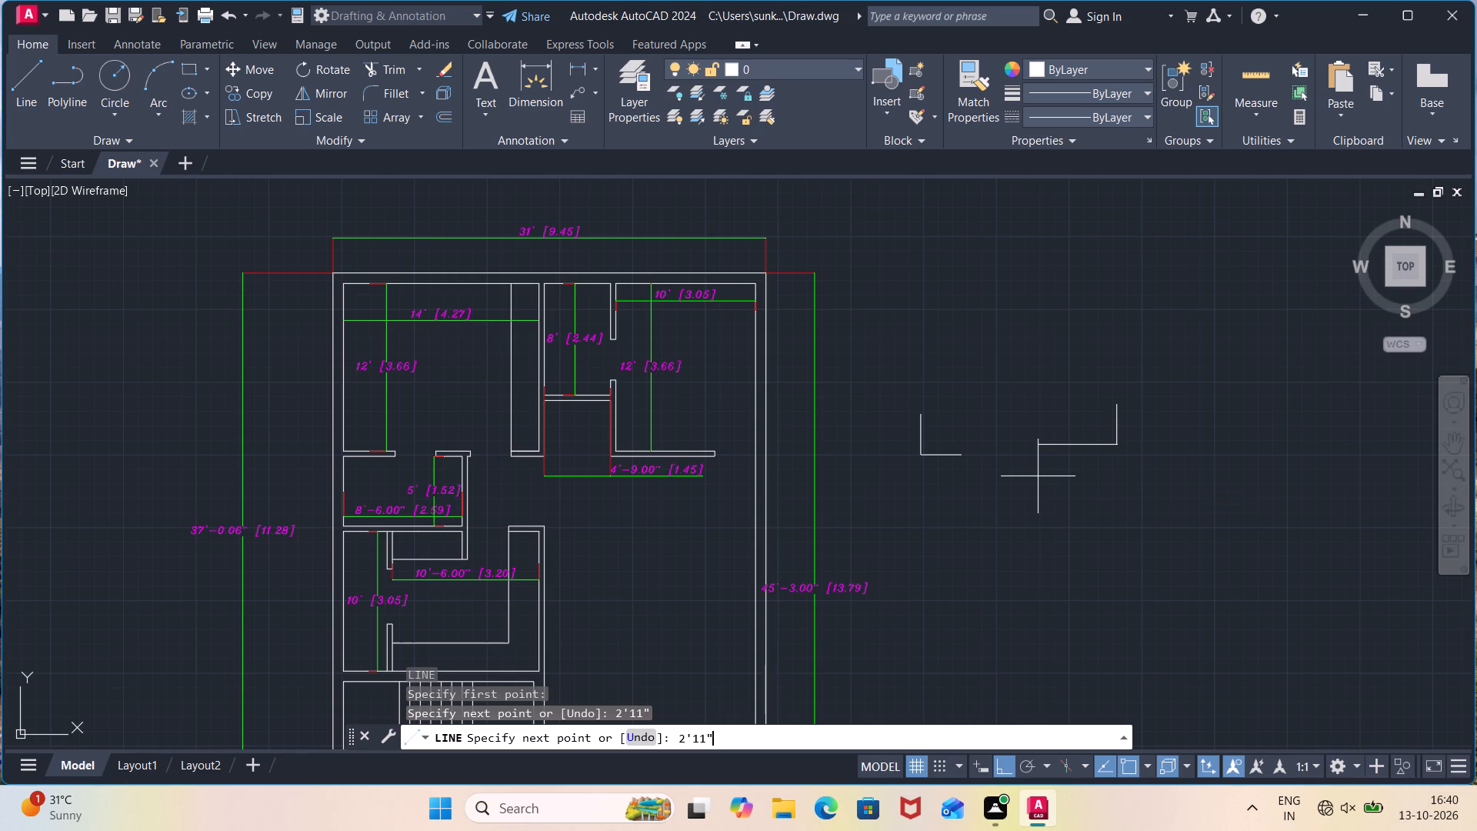
pyautogui.press('Escape')
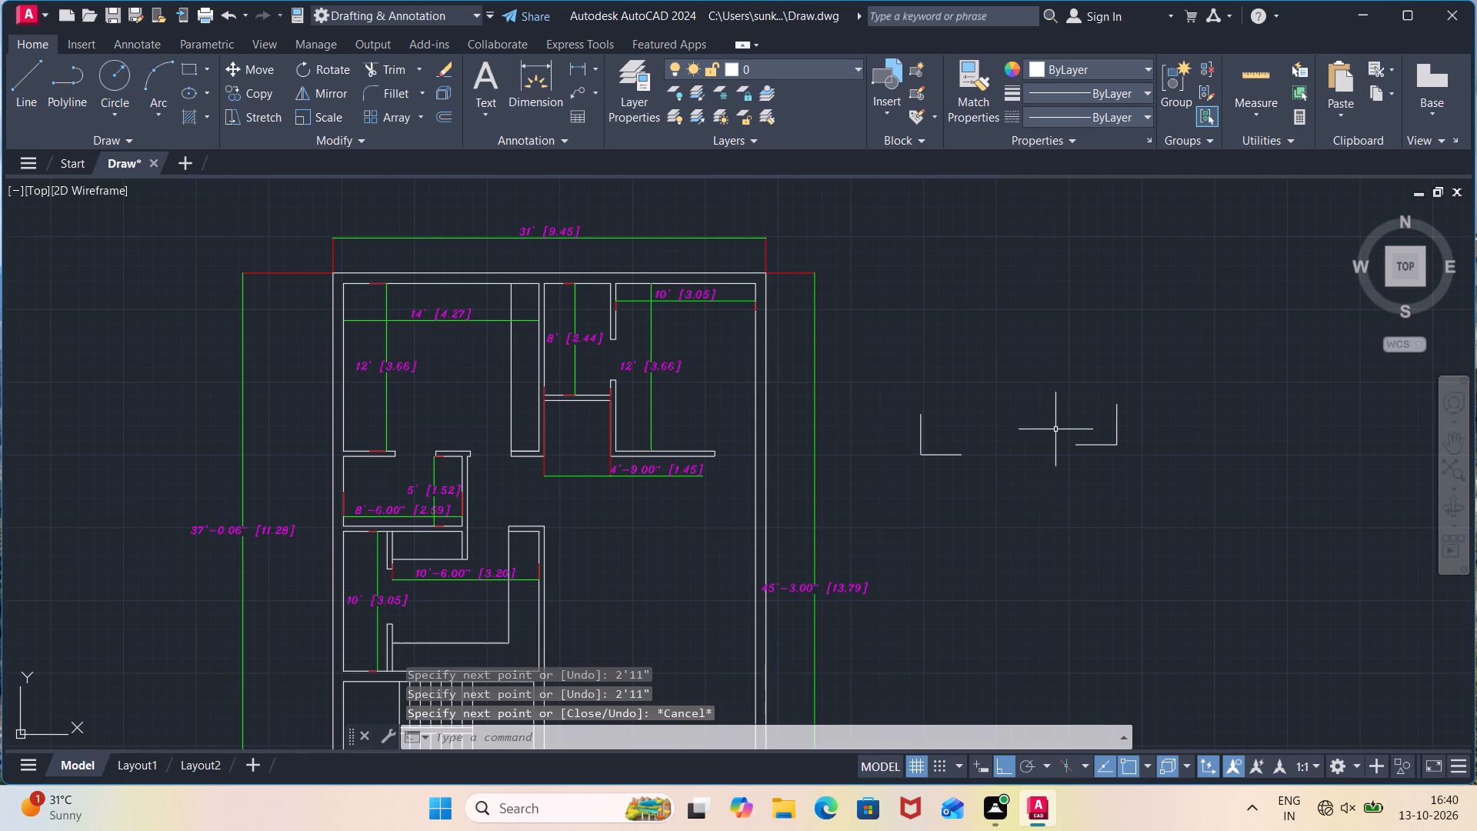
# Offset the second L's horizontal line 2" upward and the first L's vertical line 2" to the right for the door leaves.
pyautogui.press('o')
pyautogui.press('Return')
pyautogui.write('2"')
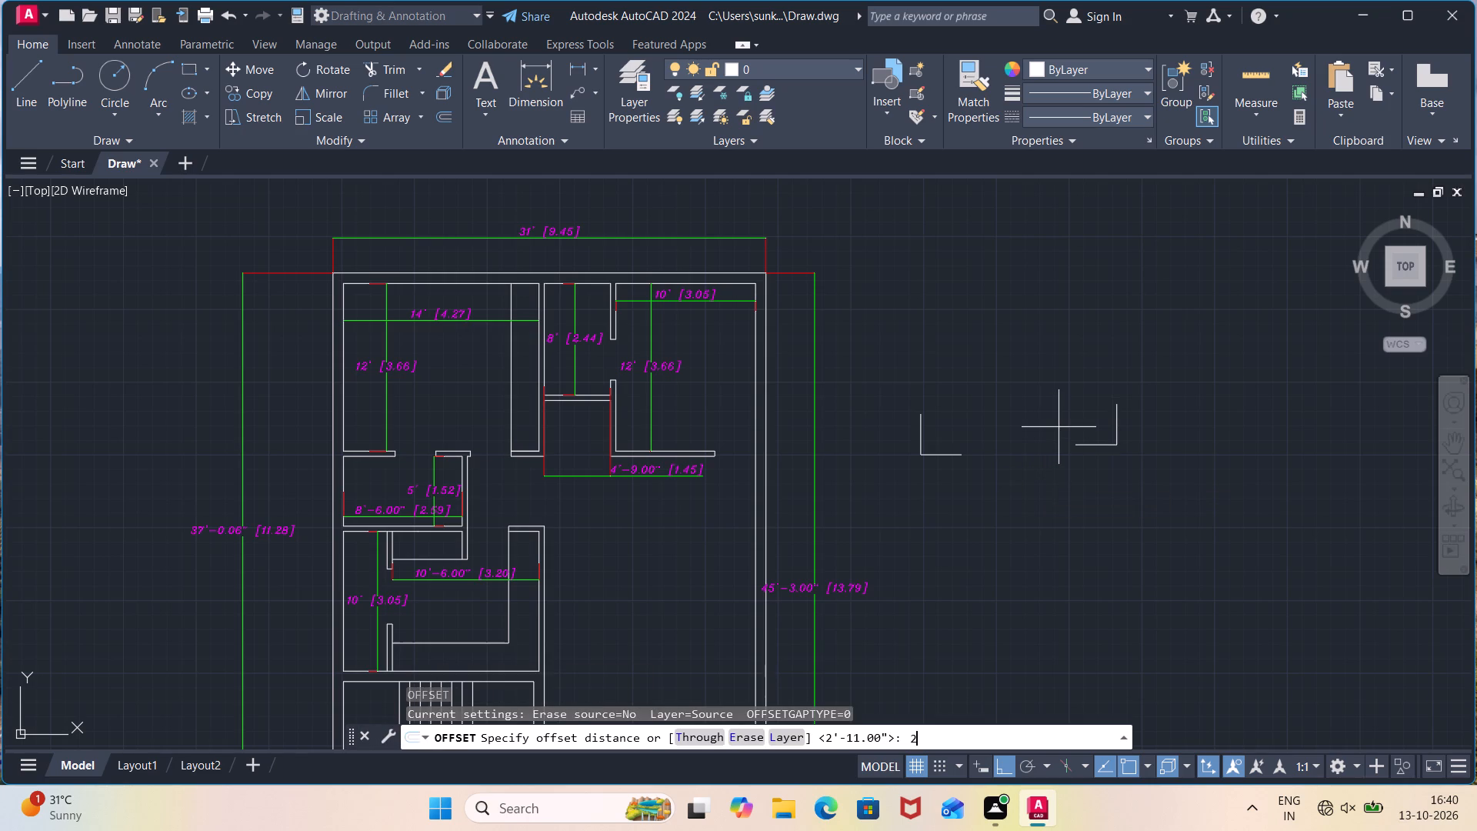
pyautogui.press('Return')
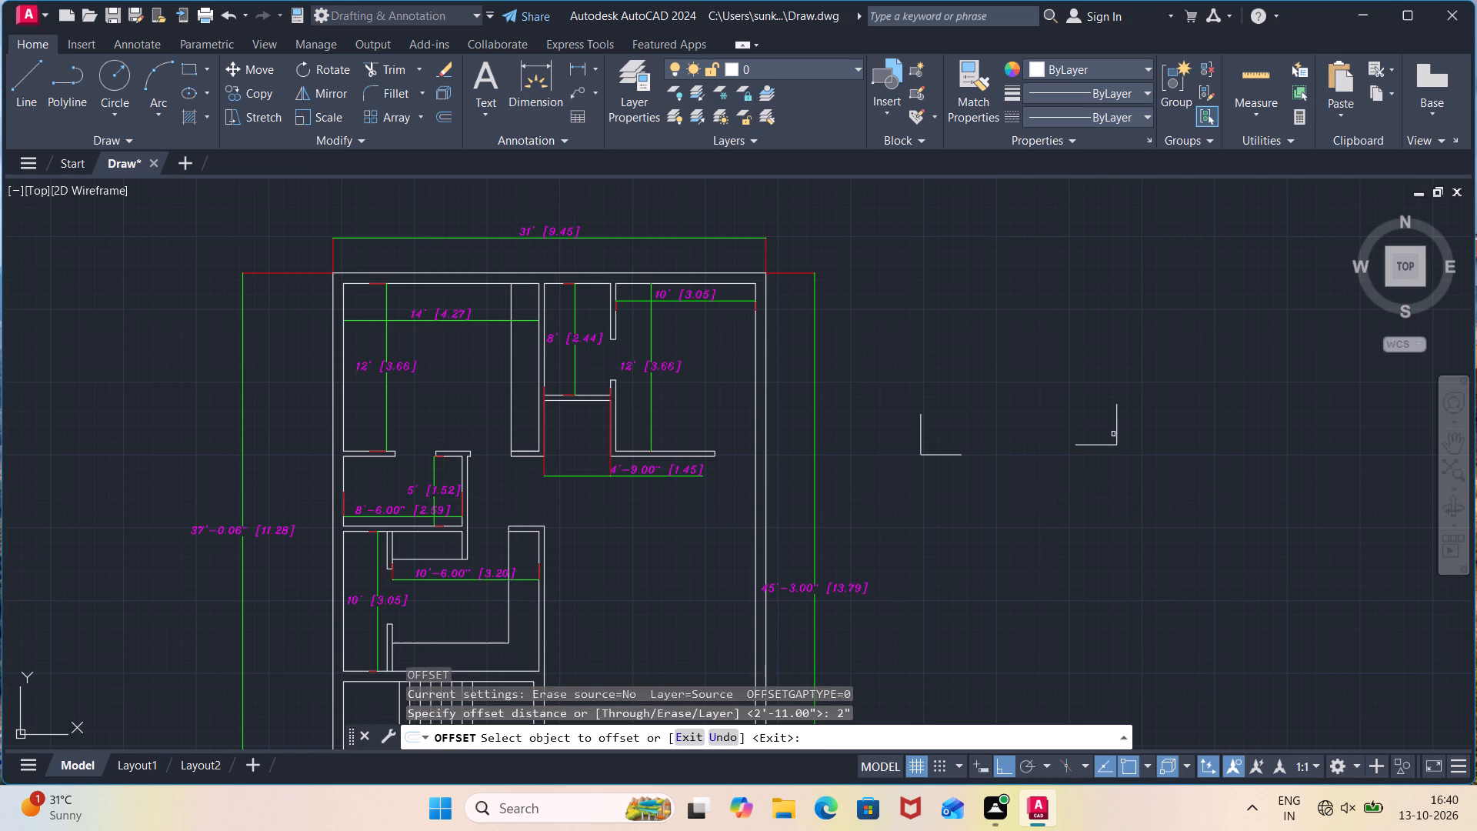
pyautogui.click(1108, 445)
pyautogui.click(1100, 424)
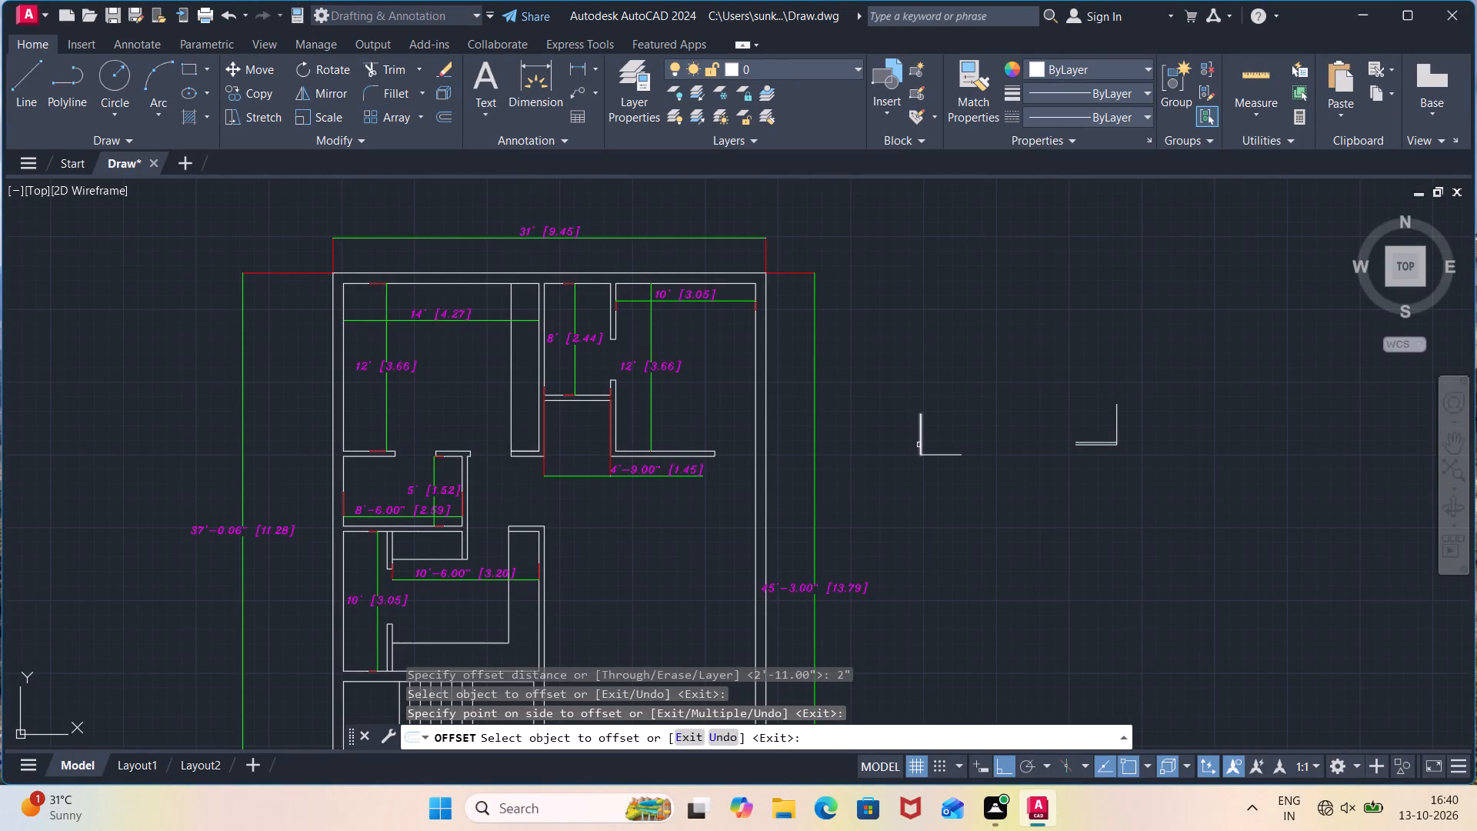
pyautogui.click(919, 446)
pyautogui.click(966, 443)
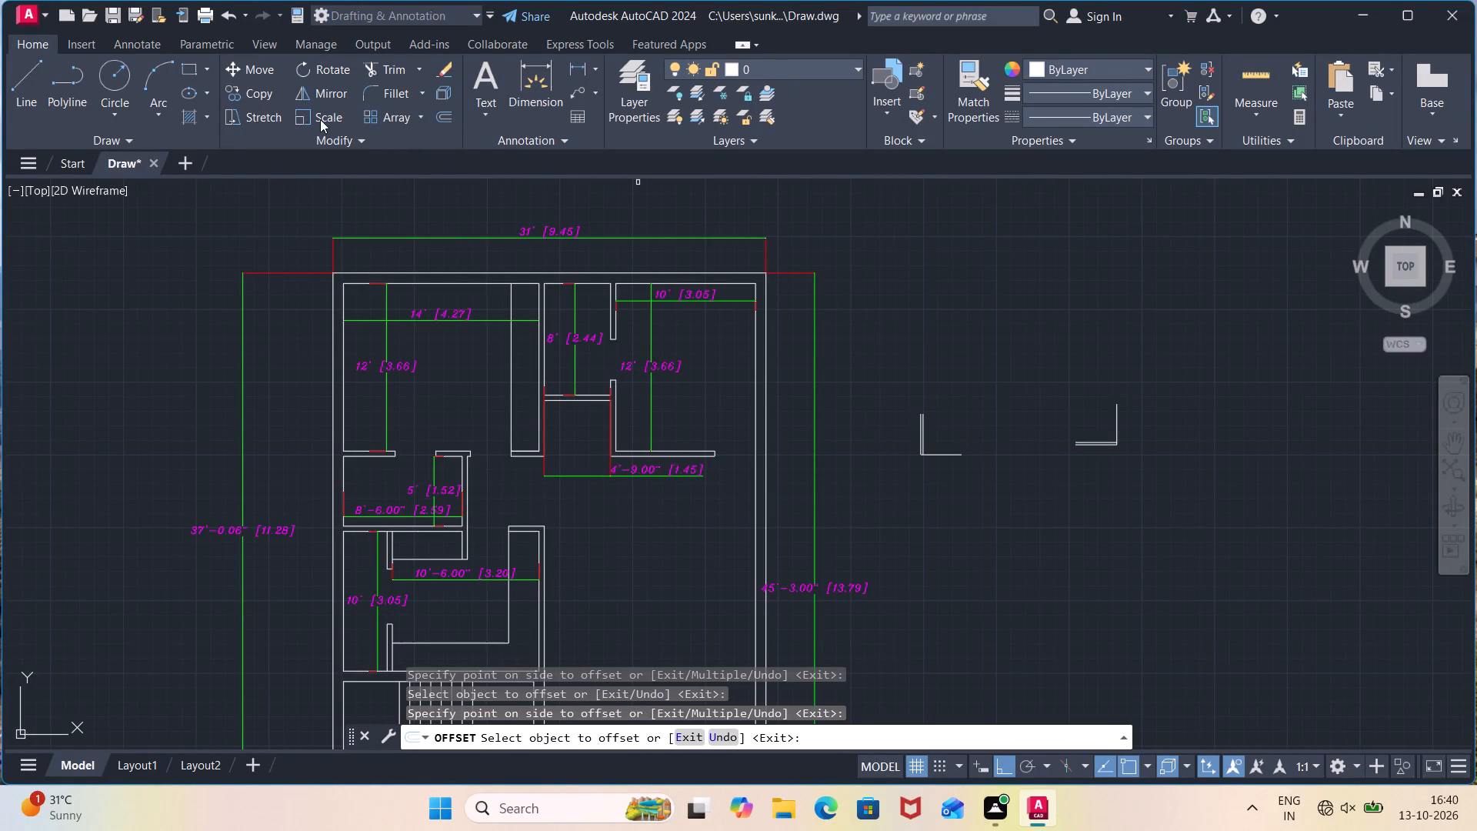
# Draw the door swing on the first L with a Start, End, Direction arc from its vertical line's top to its horizontal line's free end.
pyautogui.click(145, 106)
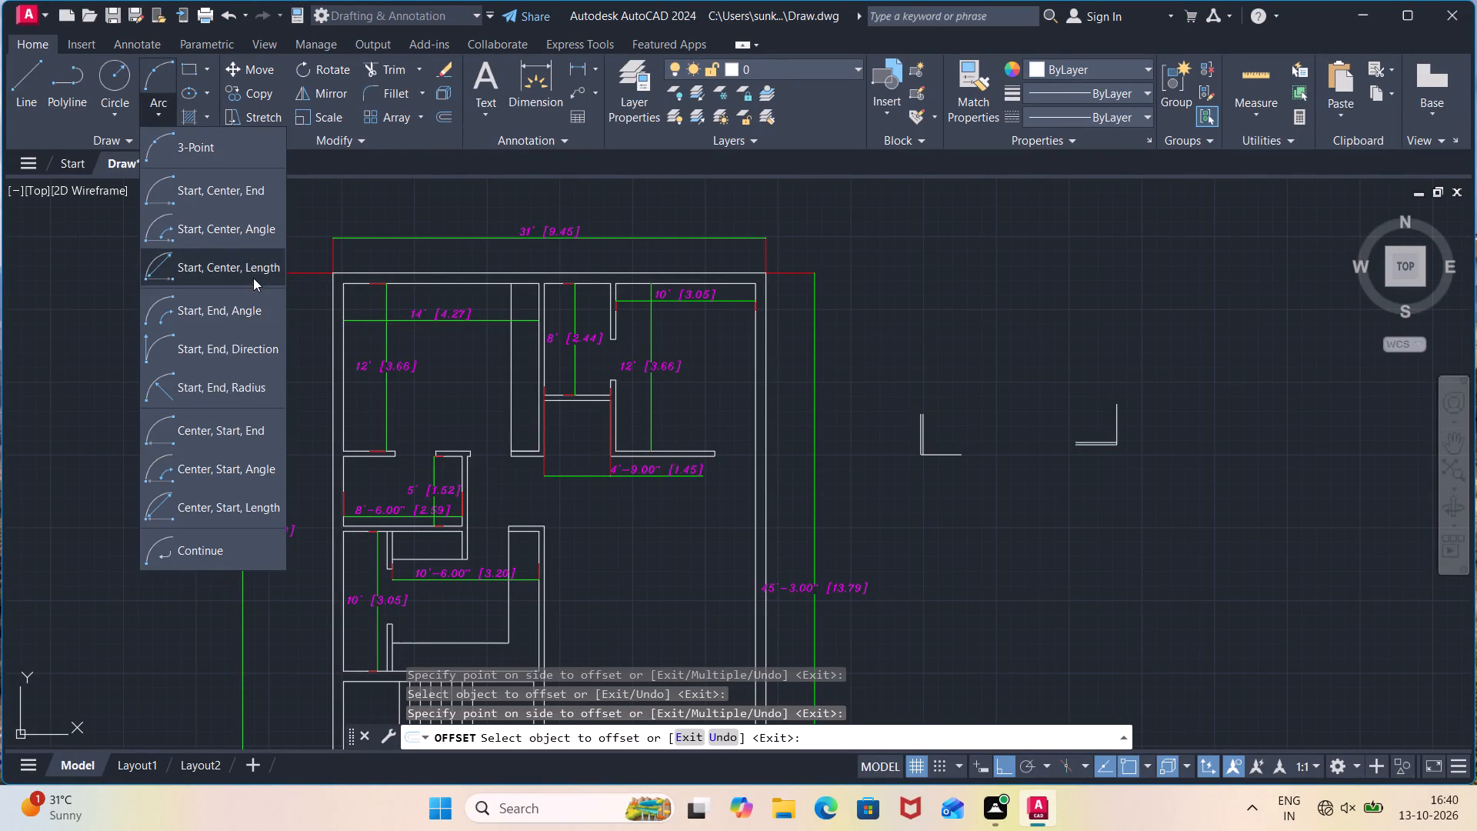
pyautogui.click(259, 339)
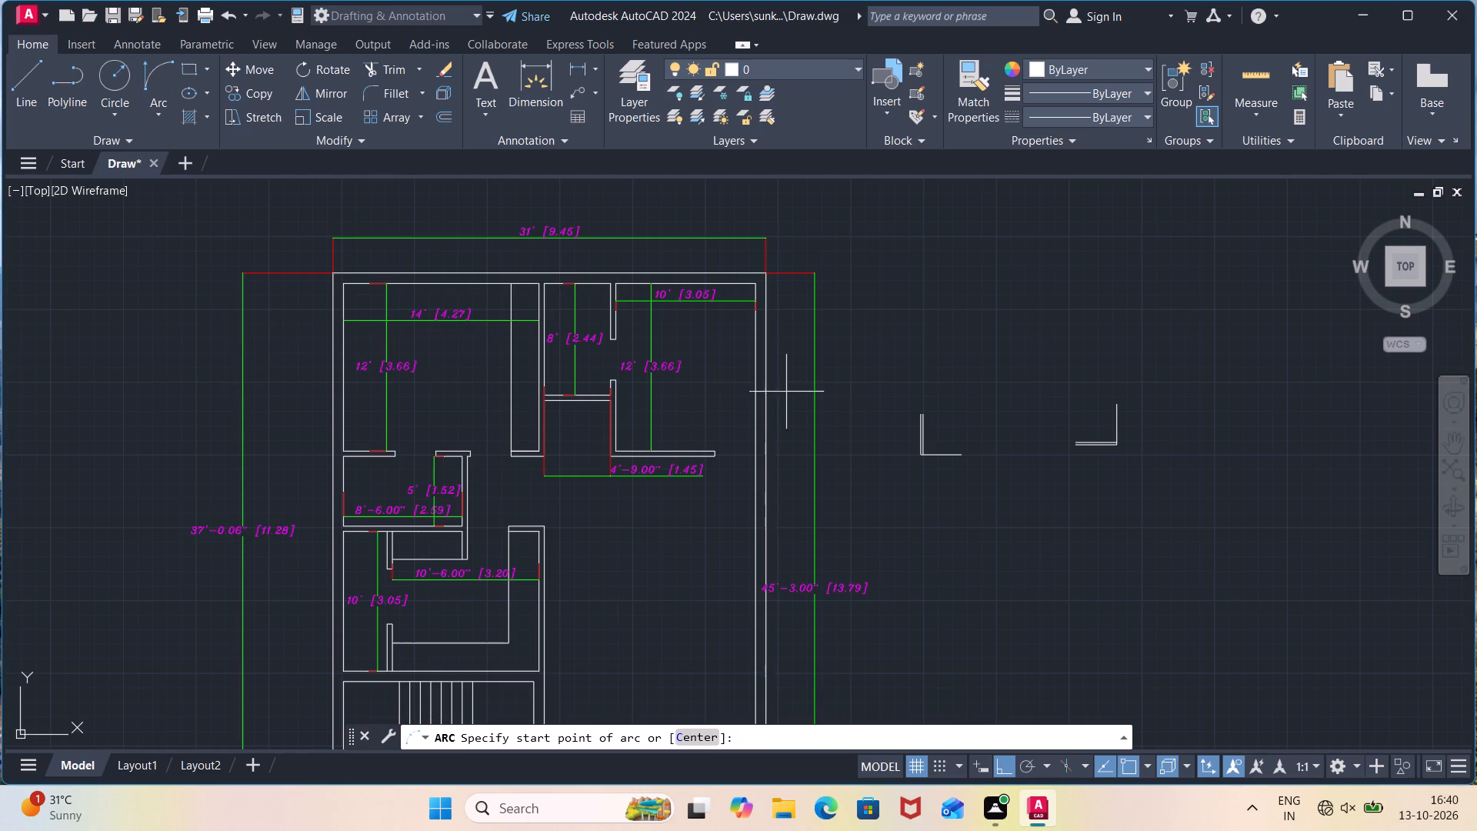
pyautogui.click(918, 417)
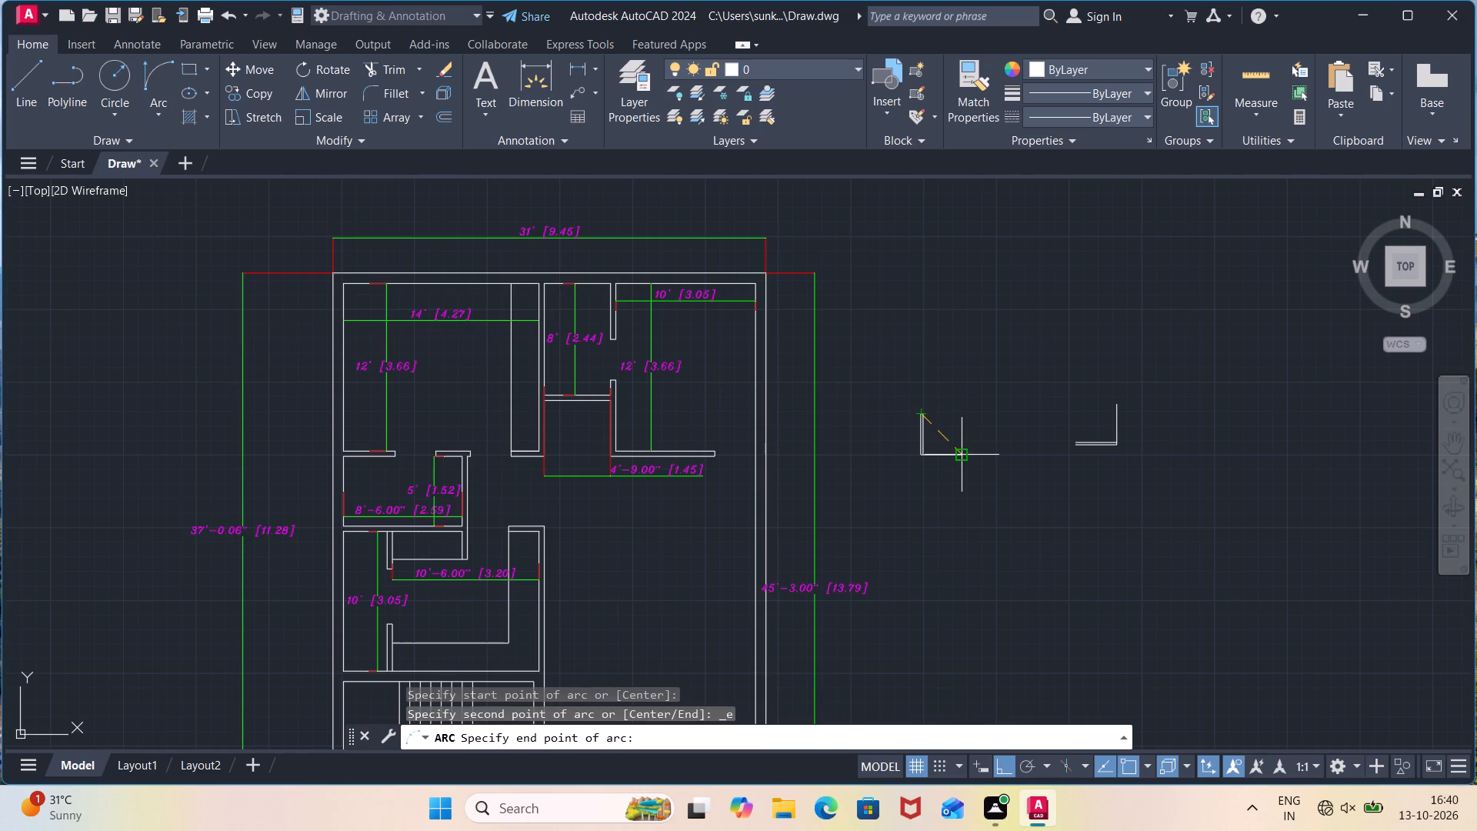
pyautogui.click(962, 454)
pyautogui.click(986, 424)
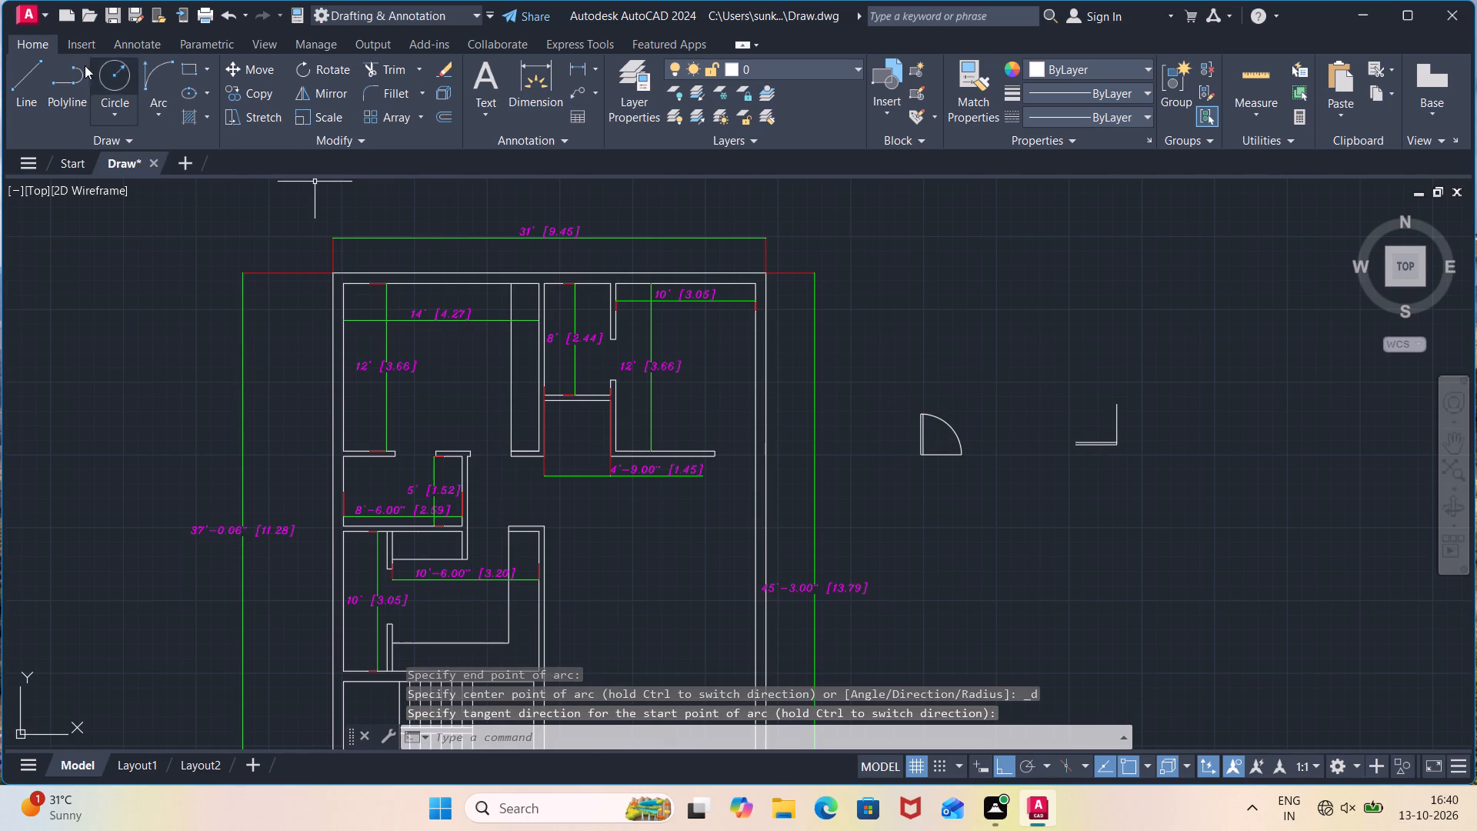
# Draw the door swing on the second L with a Start, End, Direction arc joining the free ends of its two lines.
pyautogui.click(138, 78)
pyautogui.click(158, 78)
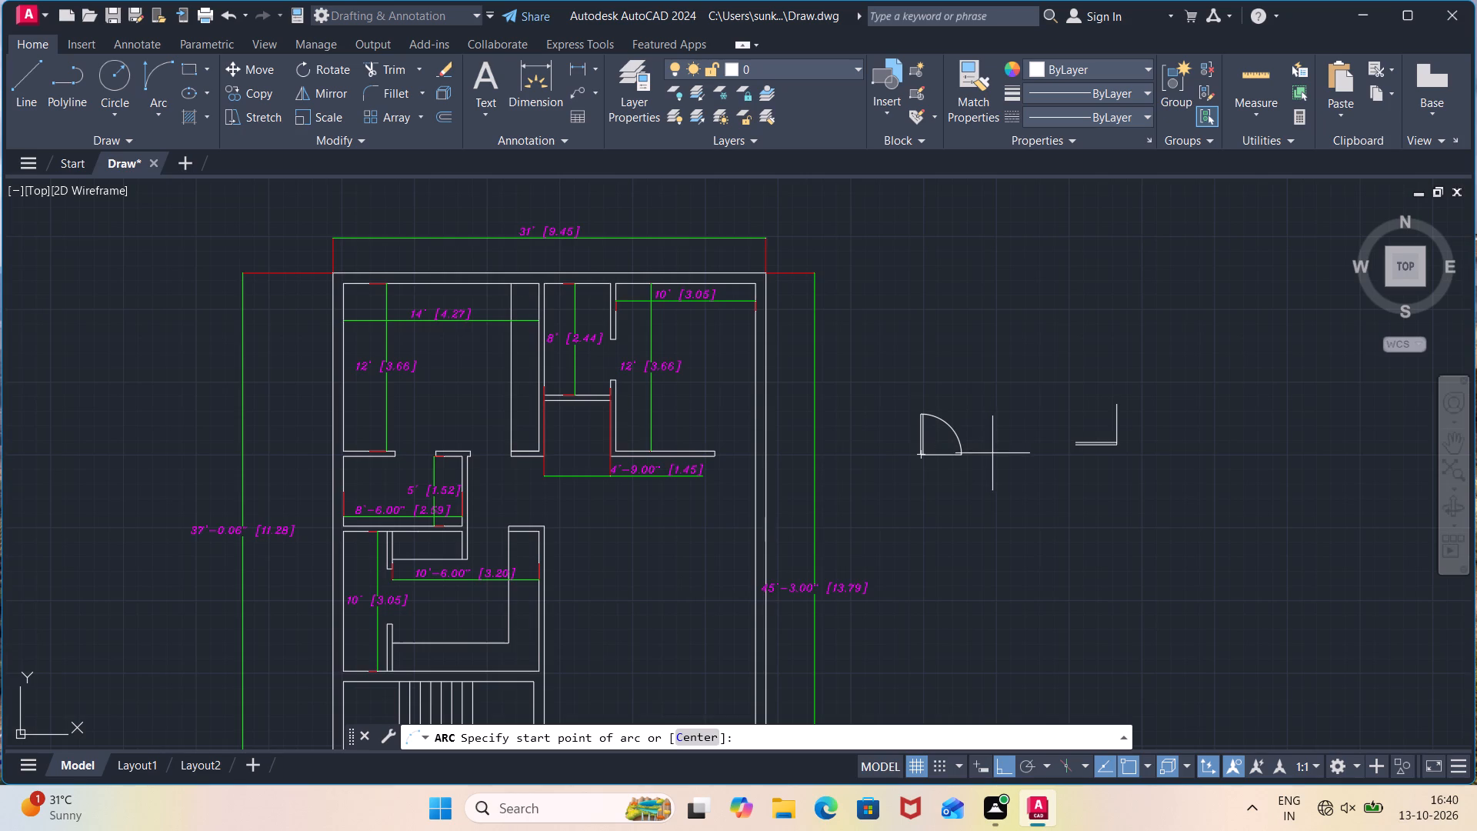
pyautogui.moveTo(995, 452); pyautogui.dragTo(549, 490, button='middle')
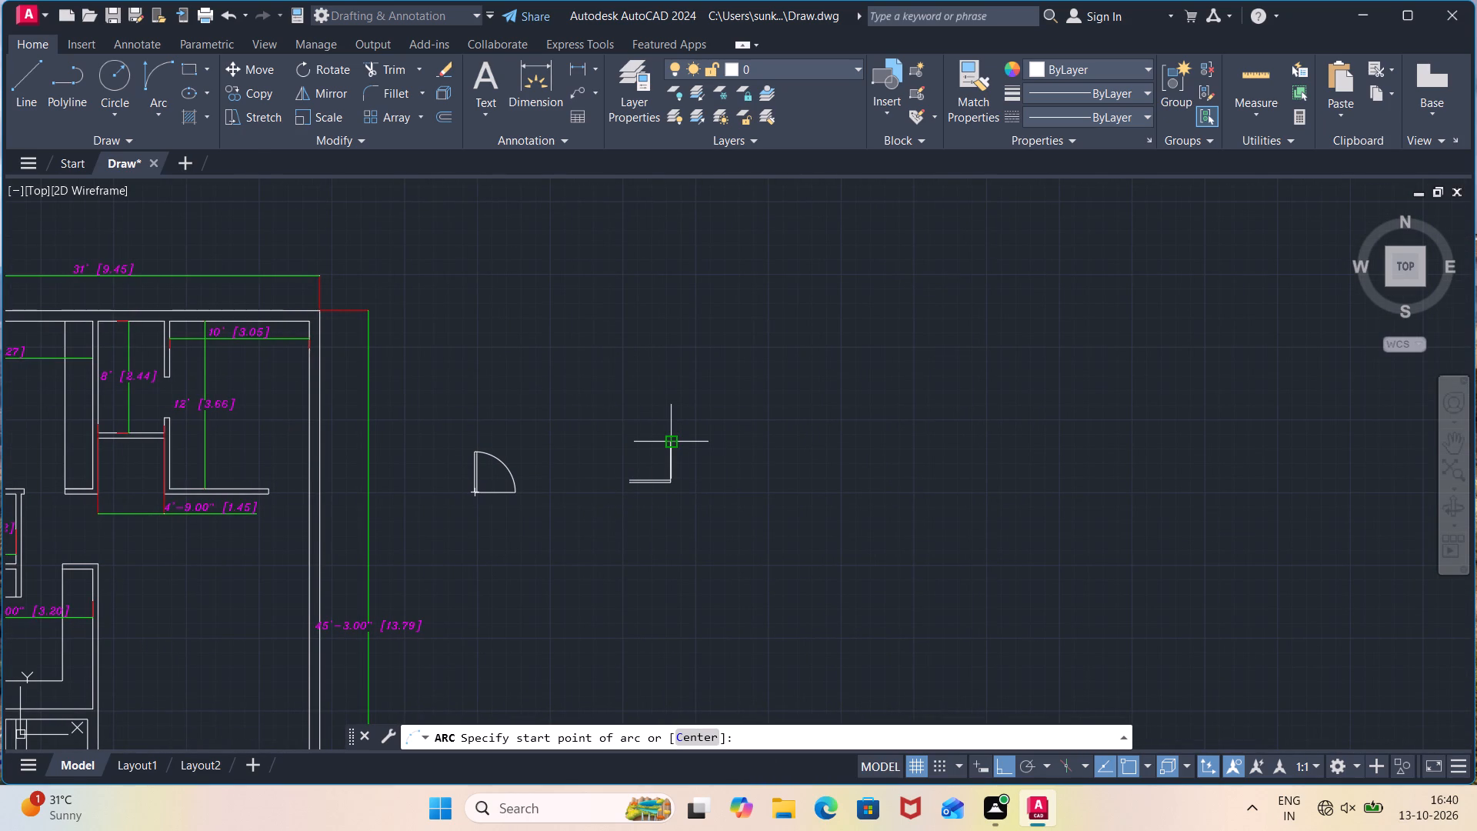
pyautogui.click(668, 444)
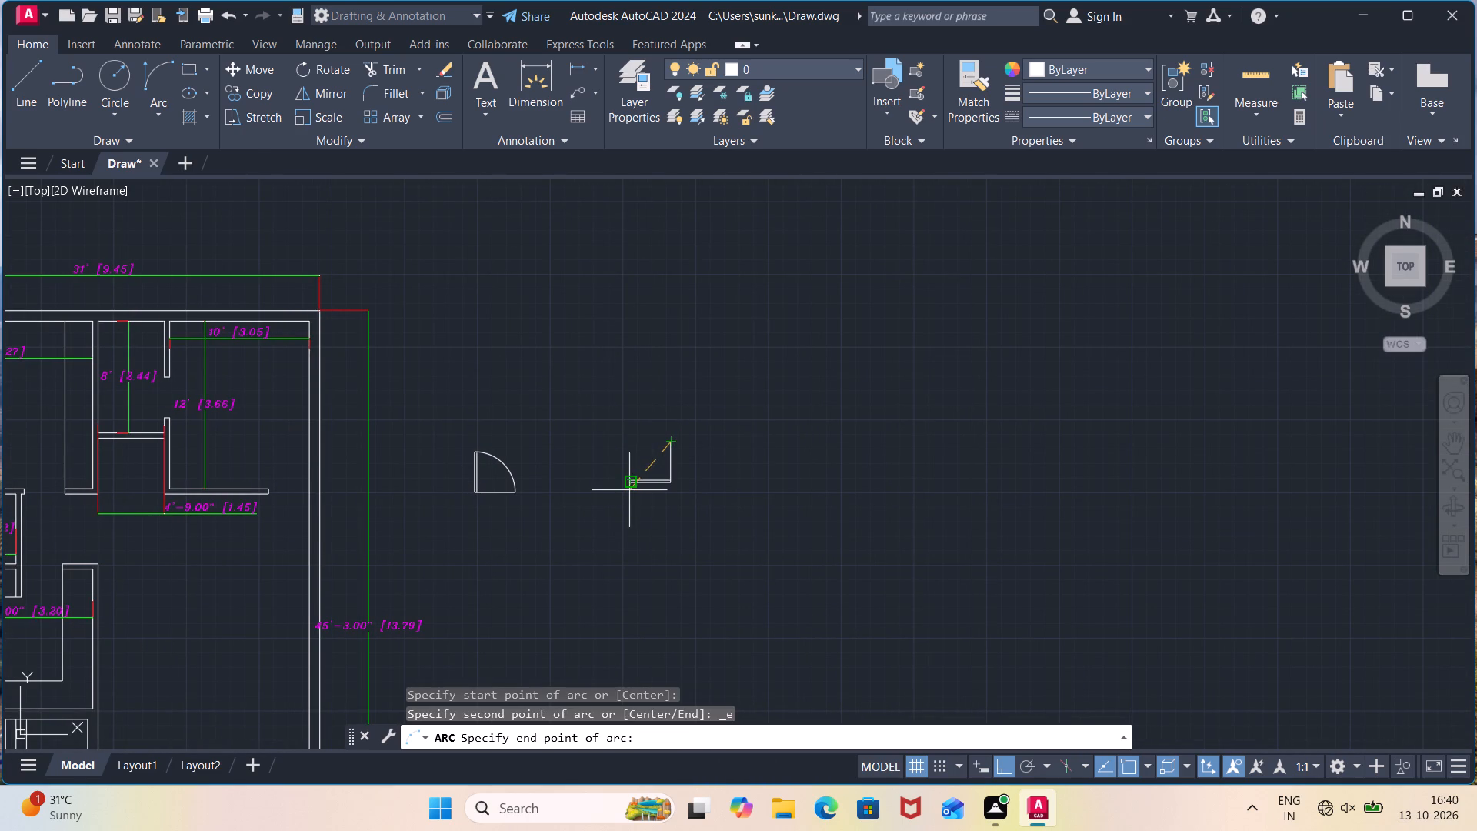
pyautogui.click(628, 486)
pyautogui.click(602, 457)
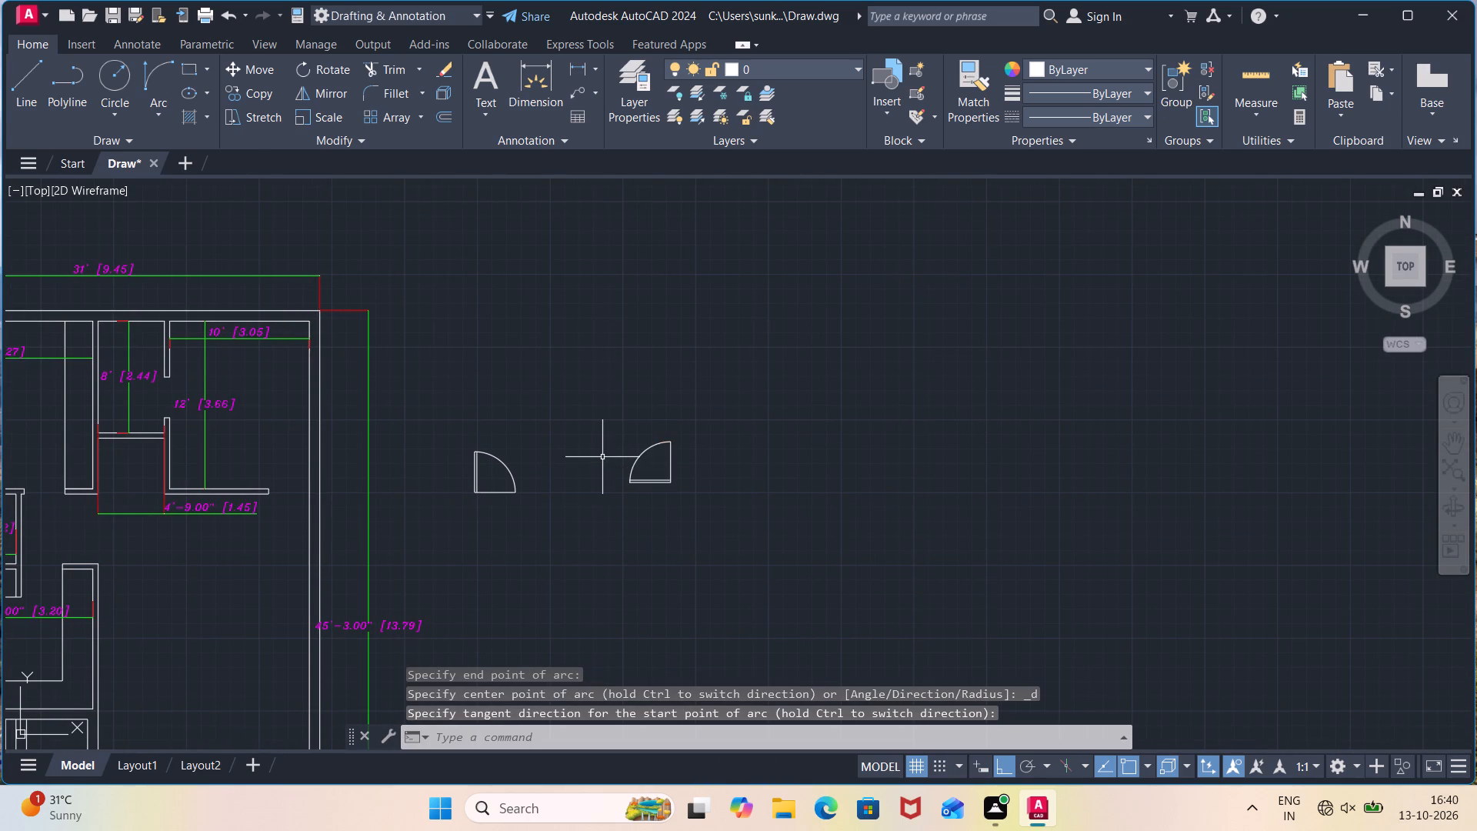
# Move the first door symbol by its hinge corner to the lower corner of the partition end below the 10' by 12' bedroom.
pyautogui.scroll(-2, 622, 479)
pyautogui.moveTo(602, 457); pyautogui.dragTo(597, 467)
pyautogui.click(548, 508)
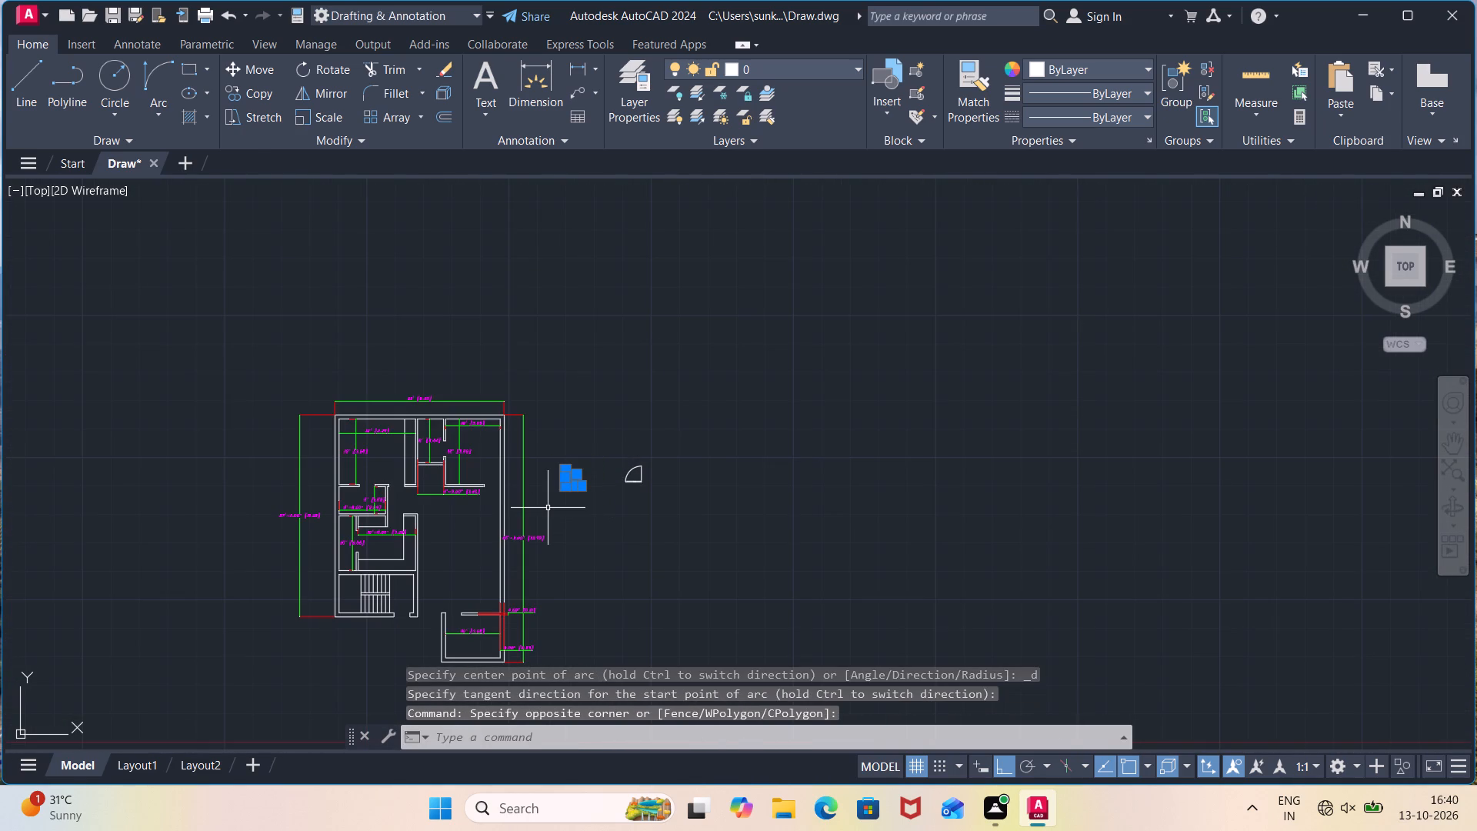
pyautogui.press('m')
pyautogui.press('Return')
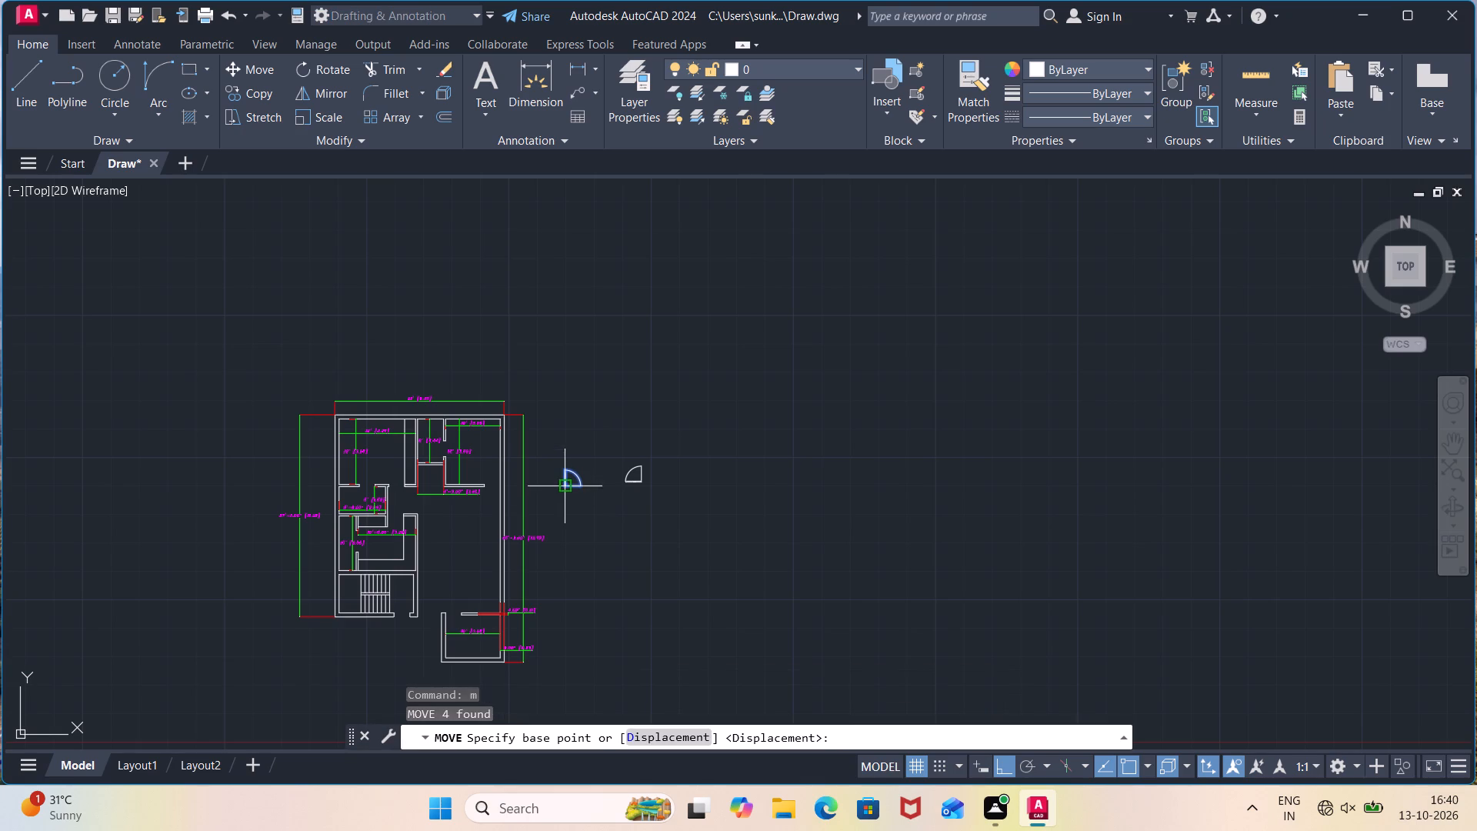
pyautogui.click(562, 487)
pyautogui.scroll(5, 490, 486)
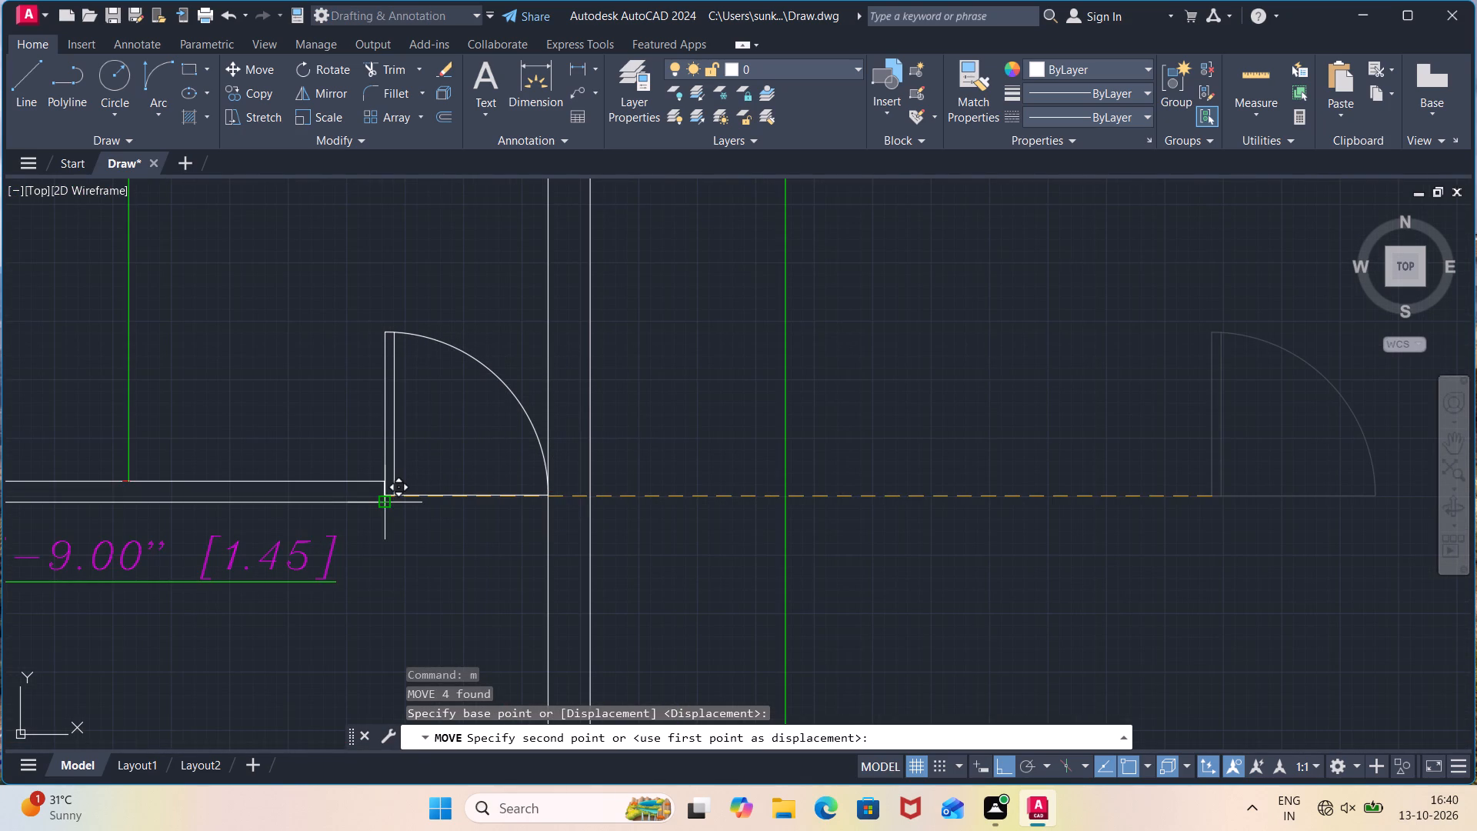
pyautogui.scroll(4, 383, 509)
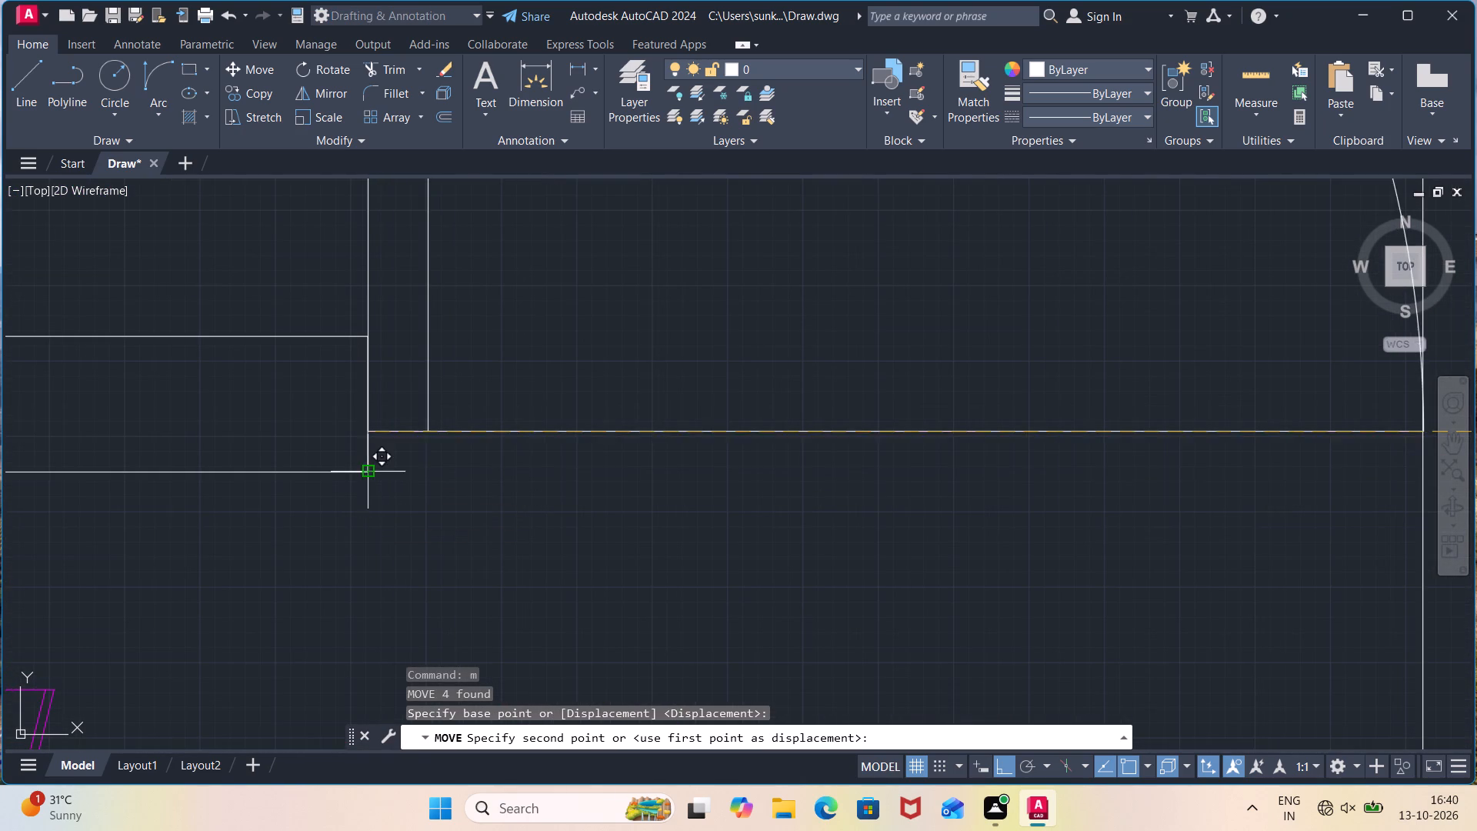
pyautogui.click(363, 474)
# Move the second door symbol by its hinge corner onto the lower partition stub between the small top room and the 10' by 12' bedroom.
pyautogui.scroll(-4, 525, 481)
pyautogui.scroll(-1, 779, 490)
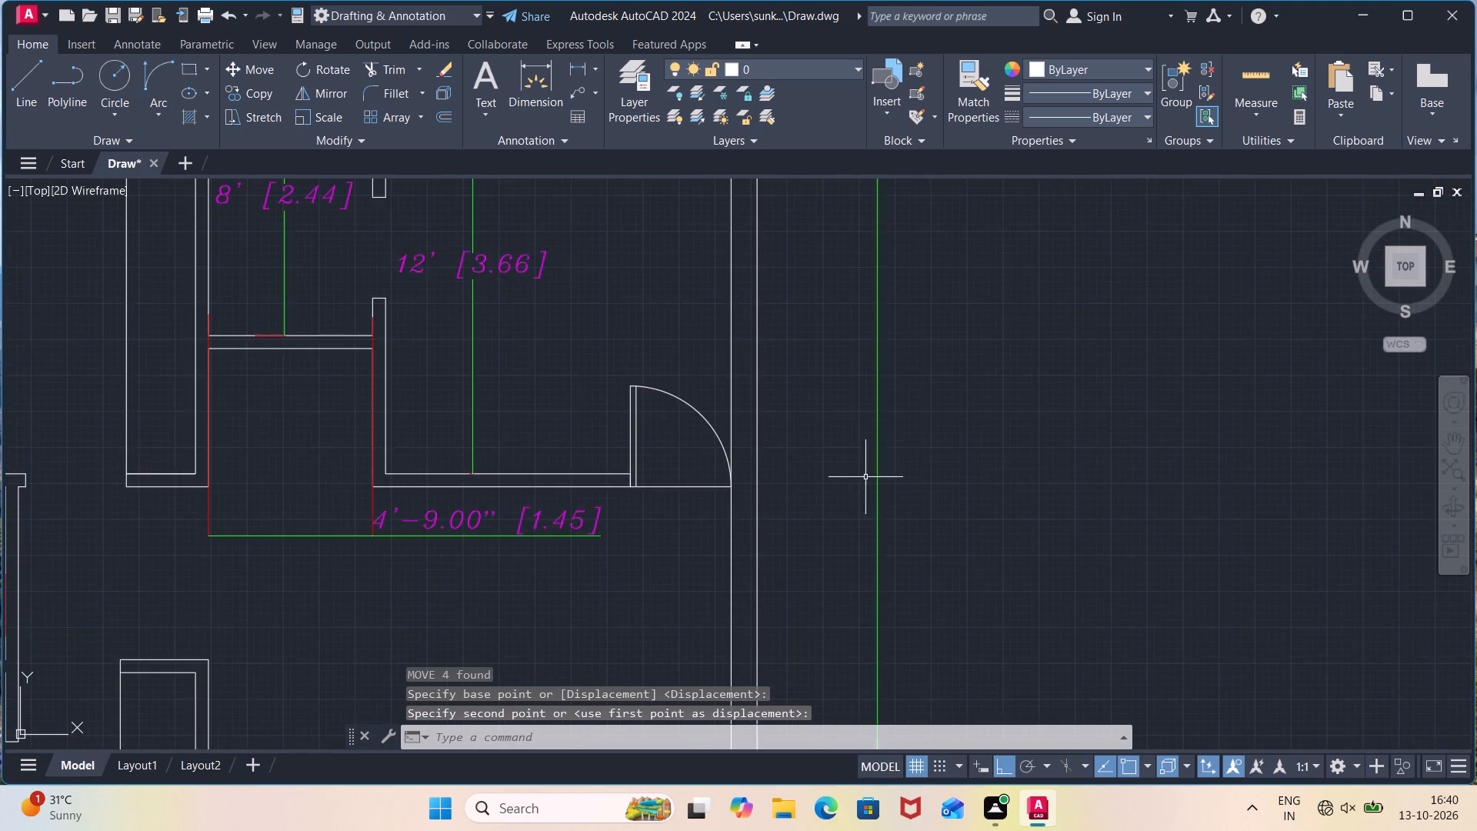
pyautogui.scroll(-2, 907, 478)
pyautogui.moveTo(935, 486); pyautogui.dragTo(408, 449, button='middle')
pyautogui.scroll(1, 450, 442)
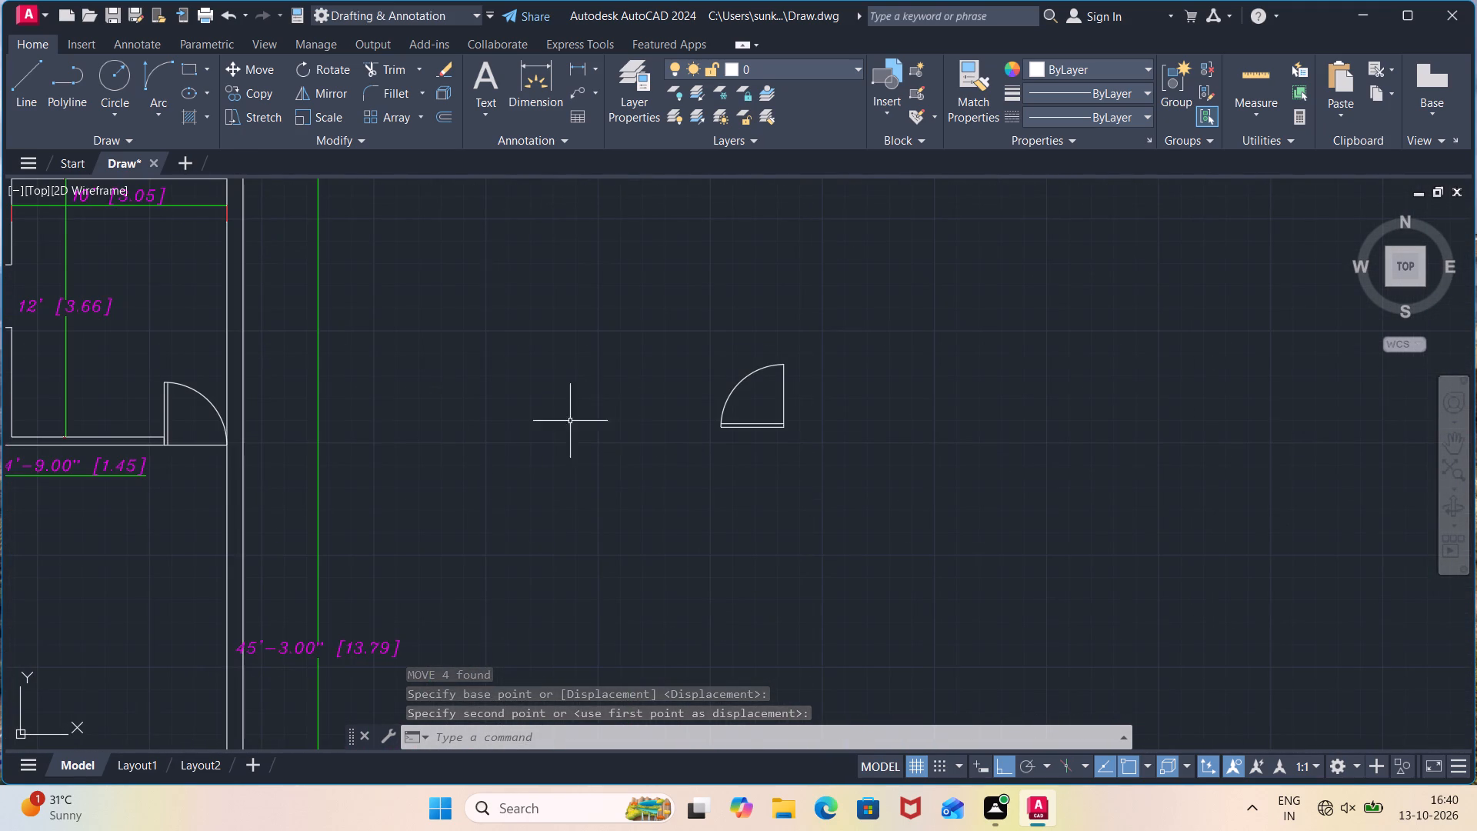
pyautogui.click(820, 359)
pyautogui.click(666, 462)
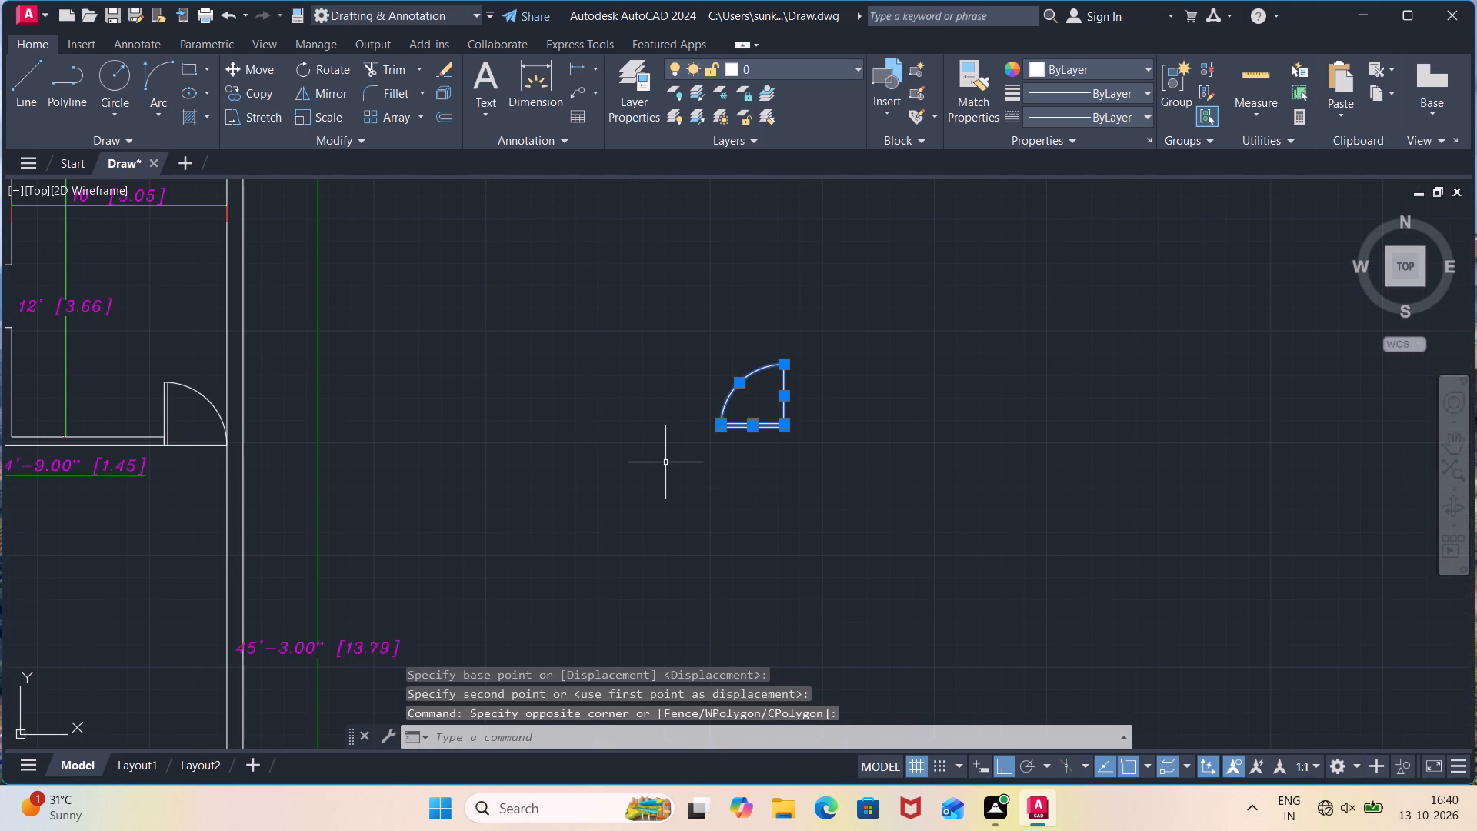
pyautogui.press('m')
pyautogui.press('Return')
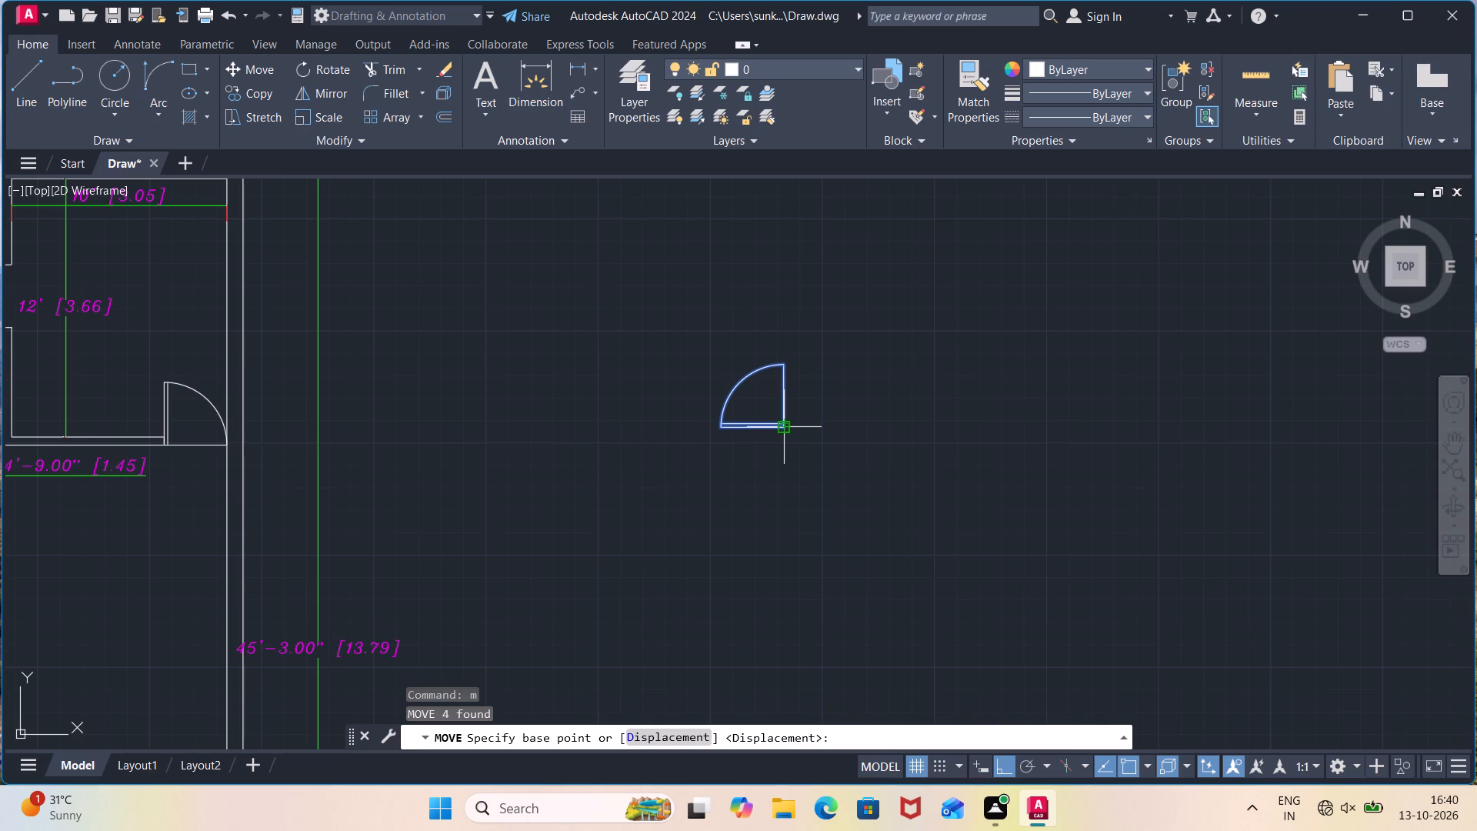
pyautogui.scroll(4, 780, 426)
pyautogui.click(779, 426)
pyautogui.scroll(-2, 468, 426)
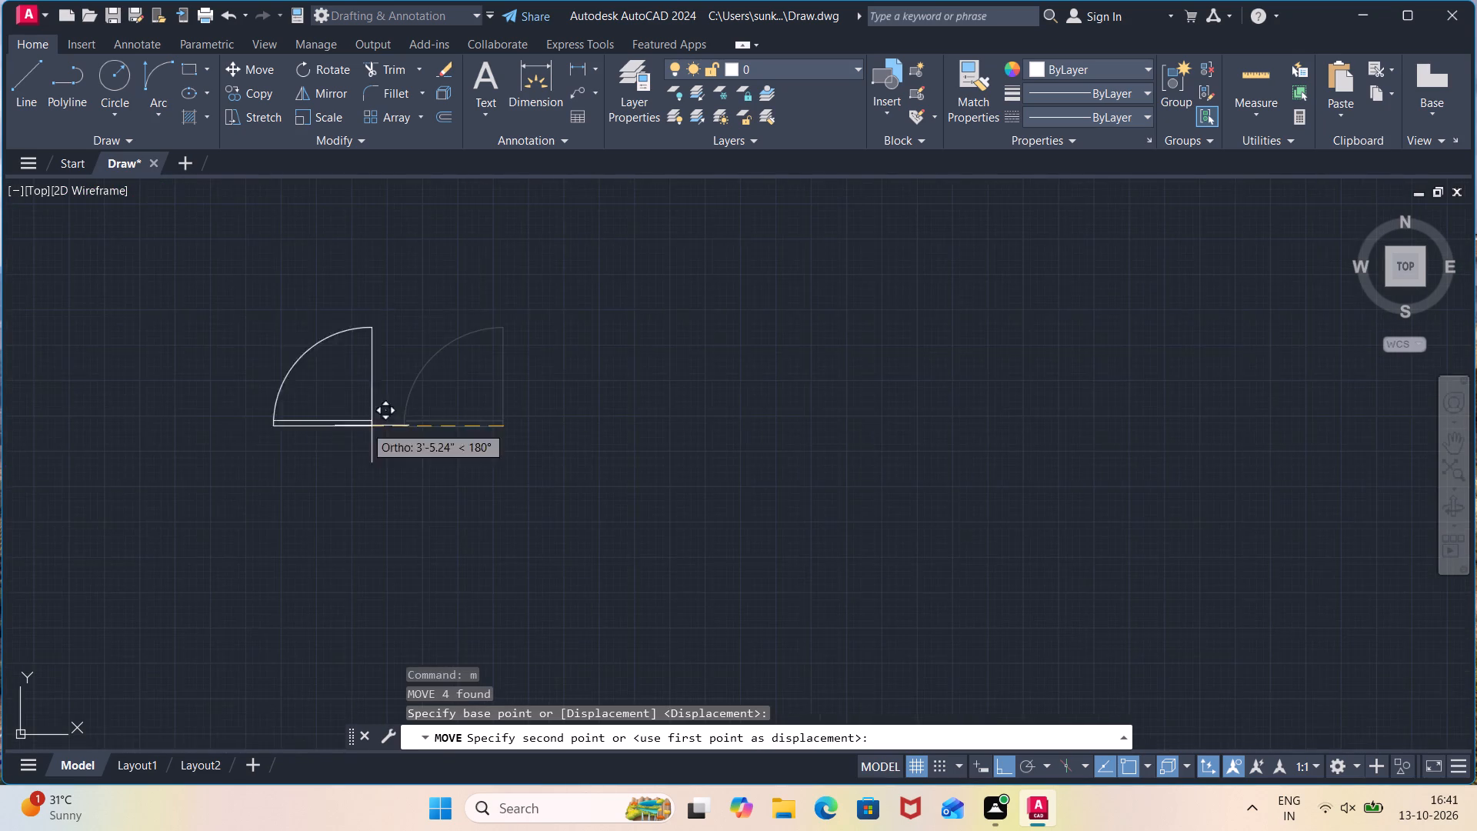
pyautogui.scroll(-4, 358, 426)
pyautogui.moveTo(278, 415); pyautogui.dragTo(336, 439, button='middle')
pyautogui.scroll(-3, 313, 445)
pyautogui.scroll(4, 213, 412)
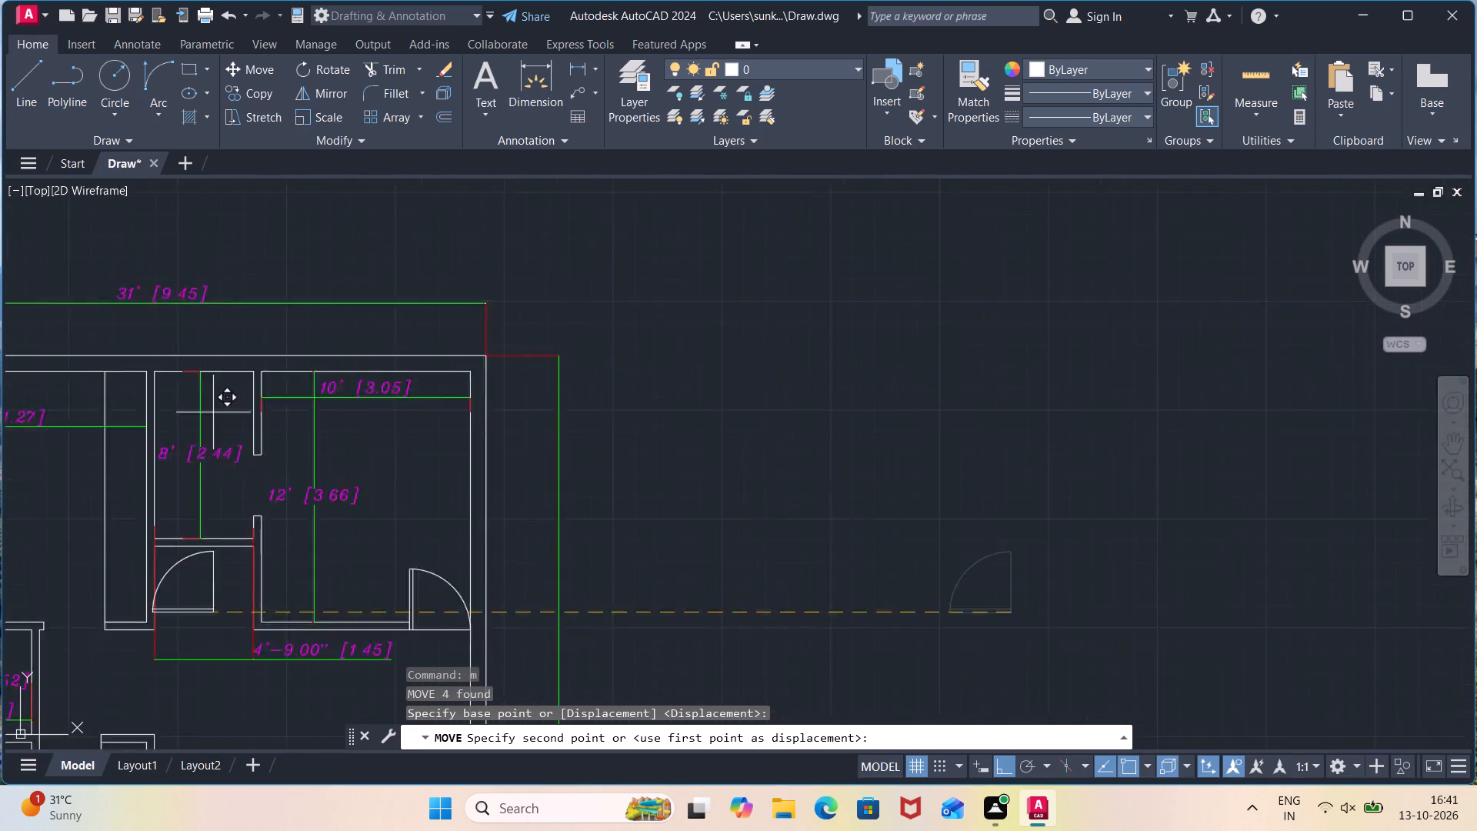
pyautogui.scroll(2, 213, 412)
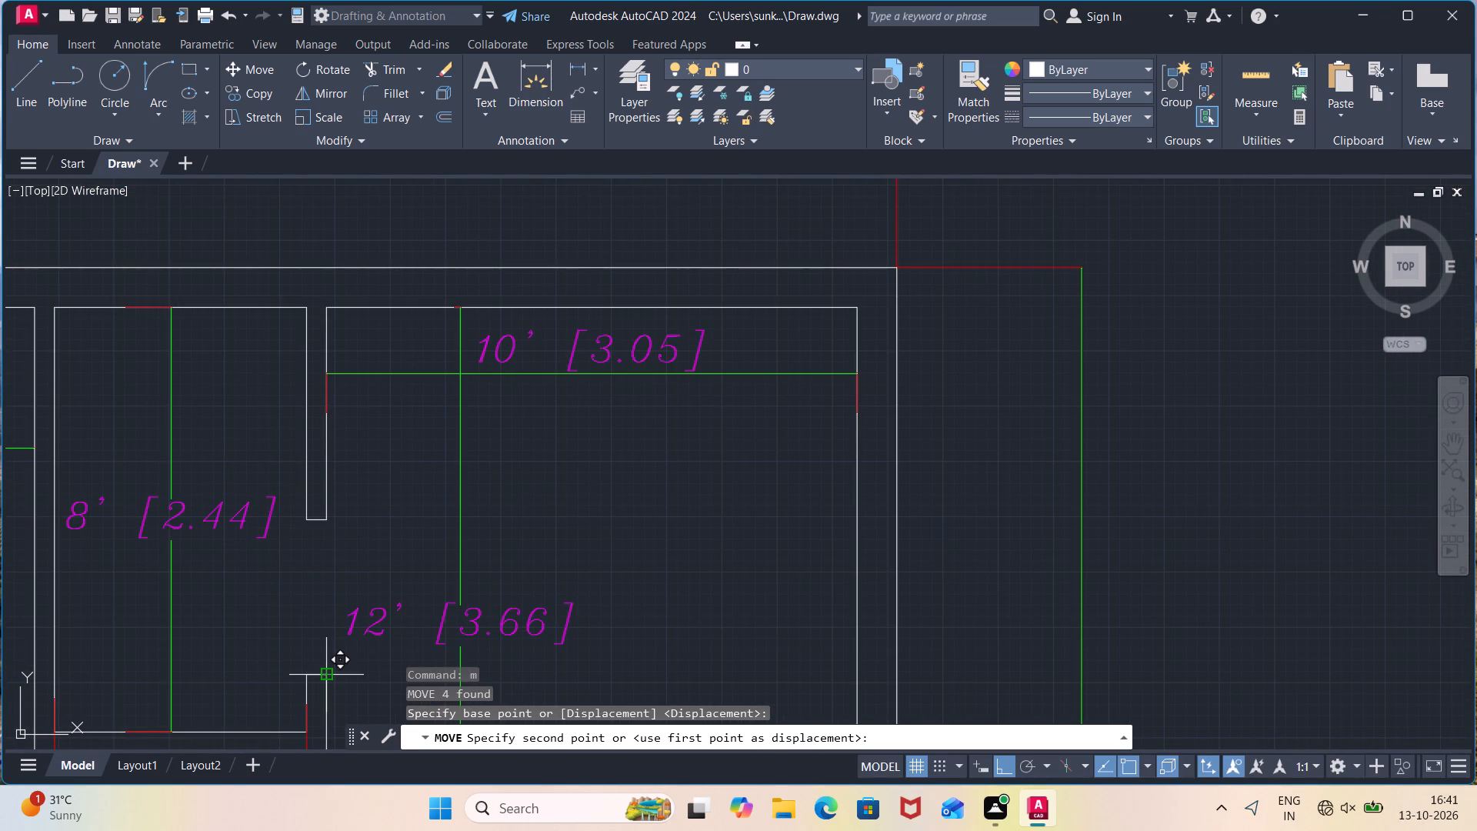
pyautogui.scroll(3, 331, 674)
pyautogui.click(303, 681)
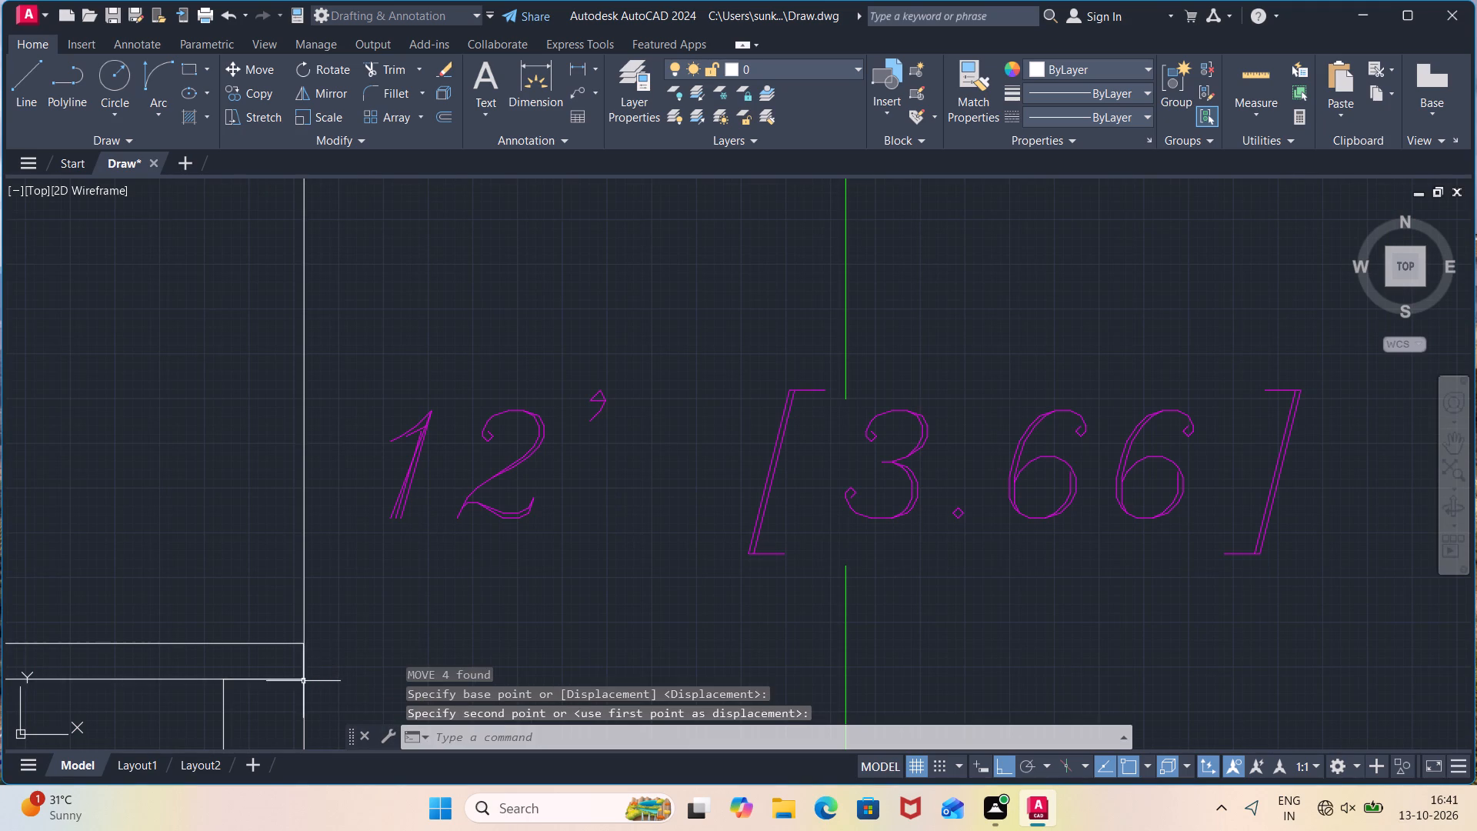
# Draw an L of two 2'11" lines in the empty space right of the plan, running down and then to the left.
pyautogui.scroll(-5, 373, 668)
pyautogui.moveTo(665, 583); pyautogui.dragTo(392, 397, button='middle')
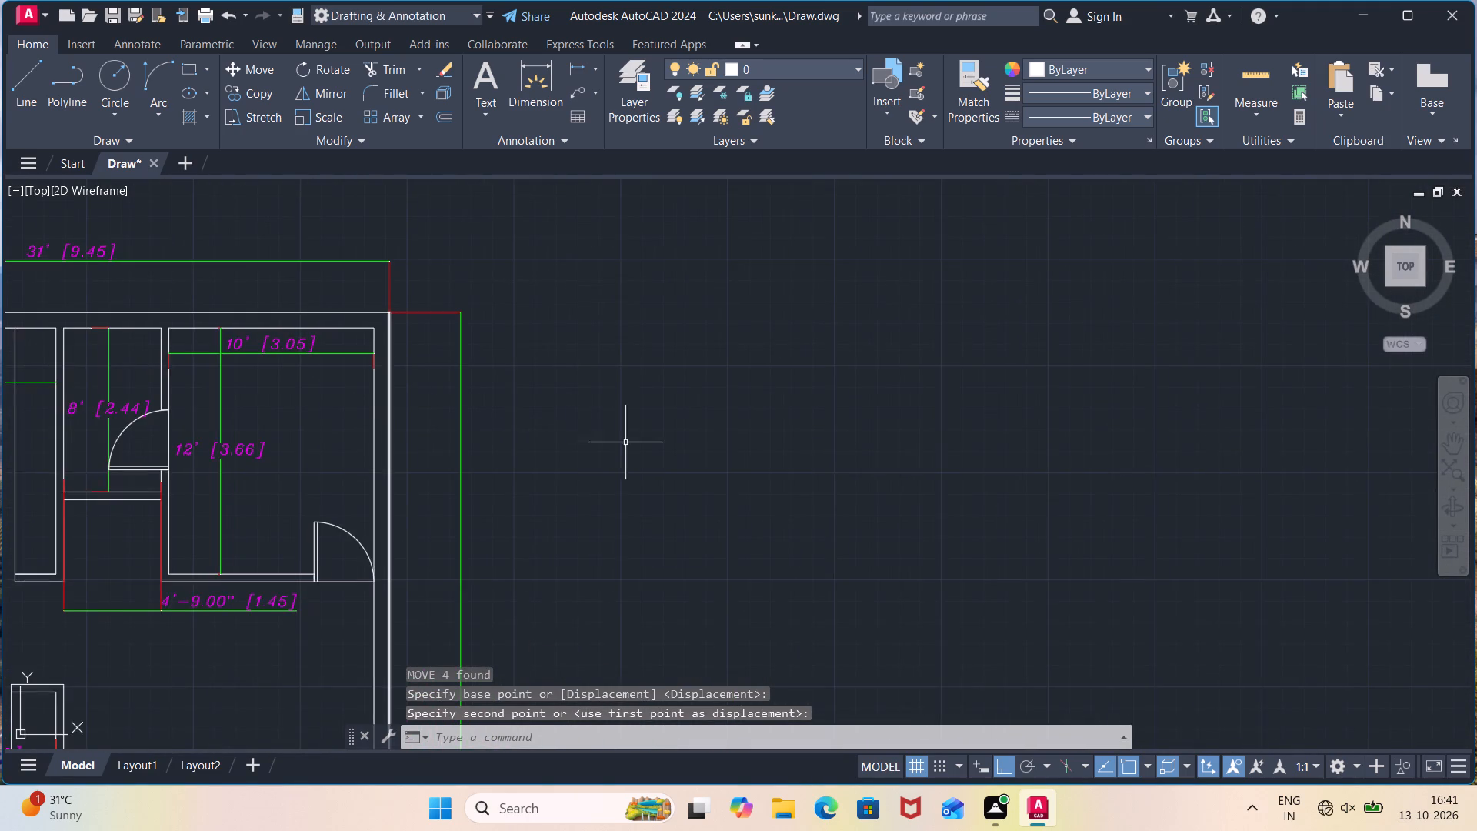
pyautogui.scroll(-2, 630, 445)
pyautogui.moveTo(635, 490); pyautogui.dragTo(560, 449, button='middle')
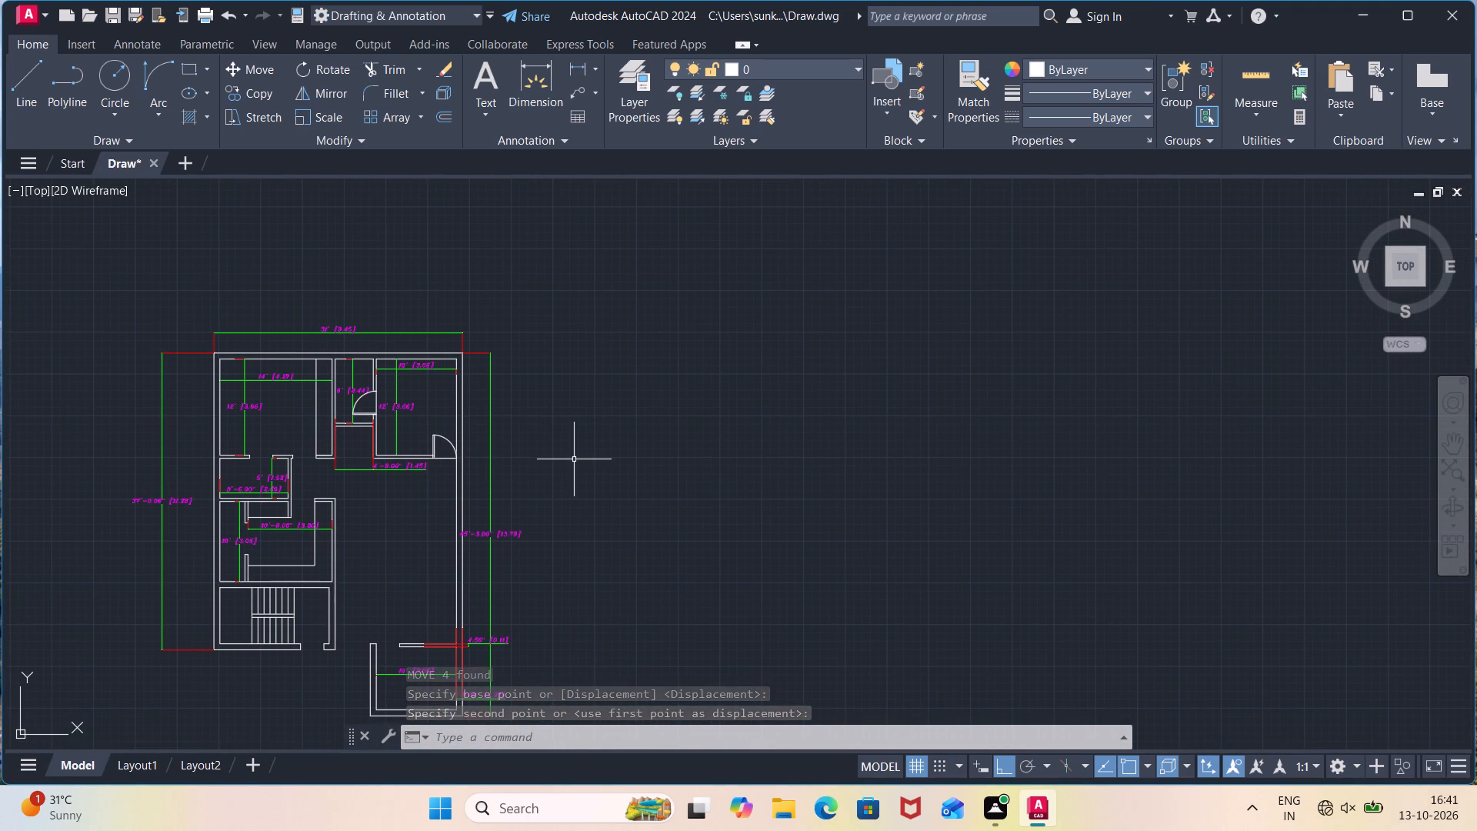
pyautogui.press('l')
pyautogui.press('Return')
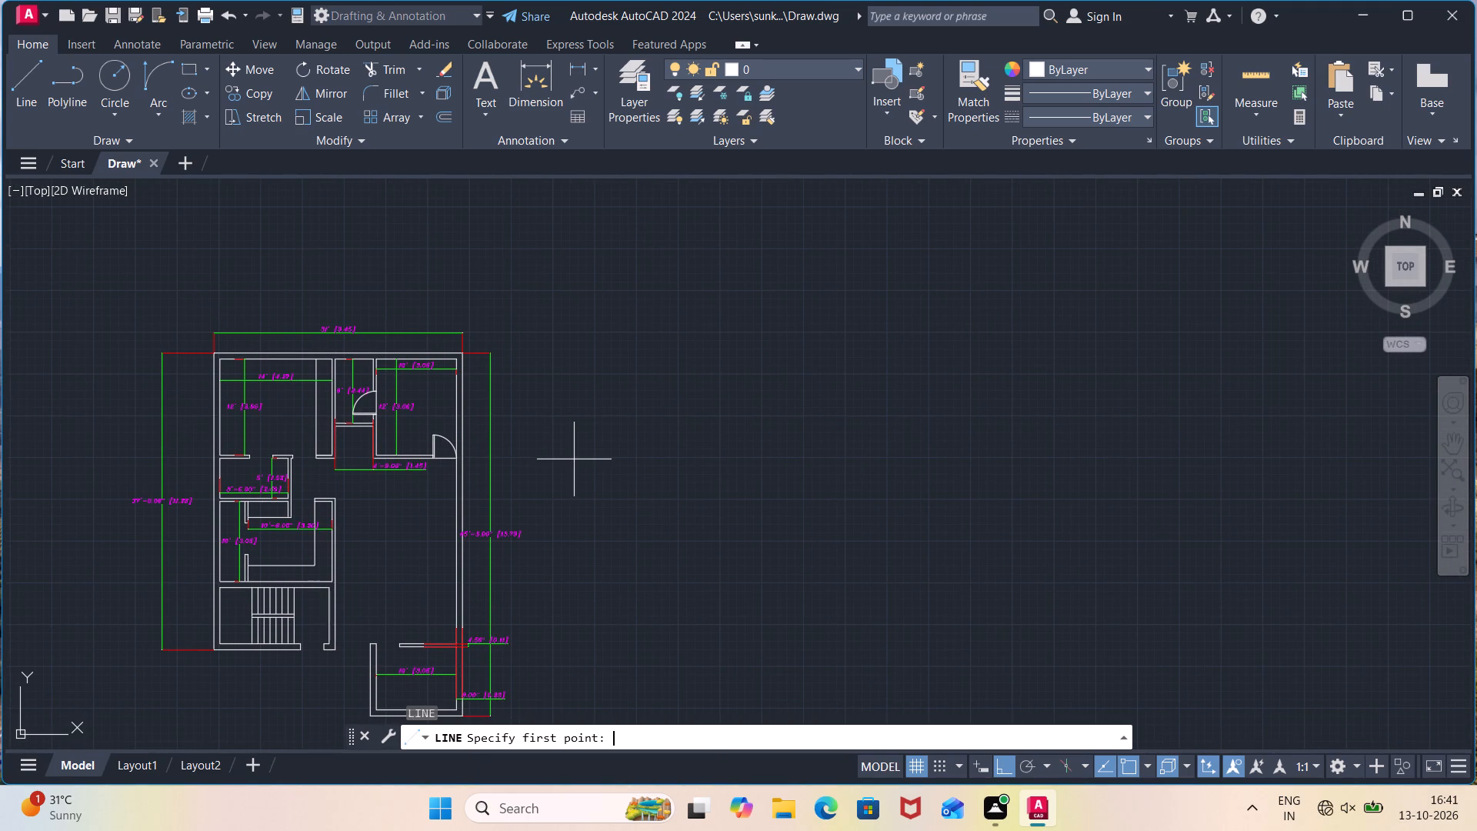
pyautogui.click(665, 415)
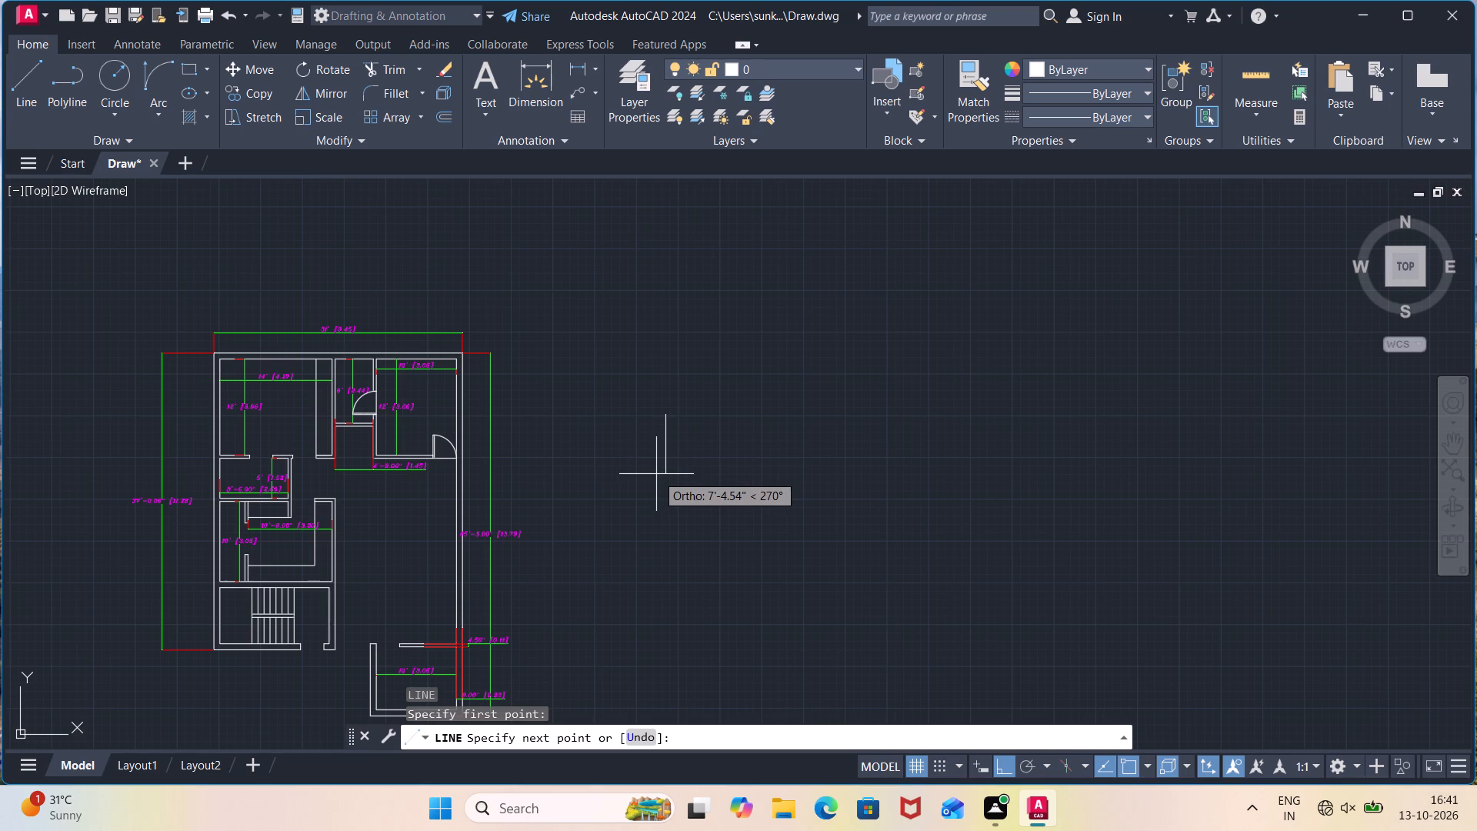
pyautogui.write('2\'11"')
pyautogui.press('Return')
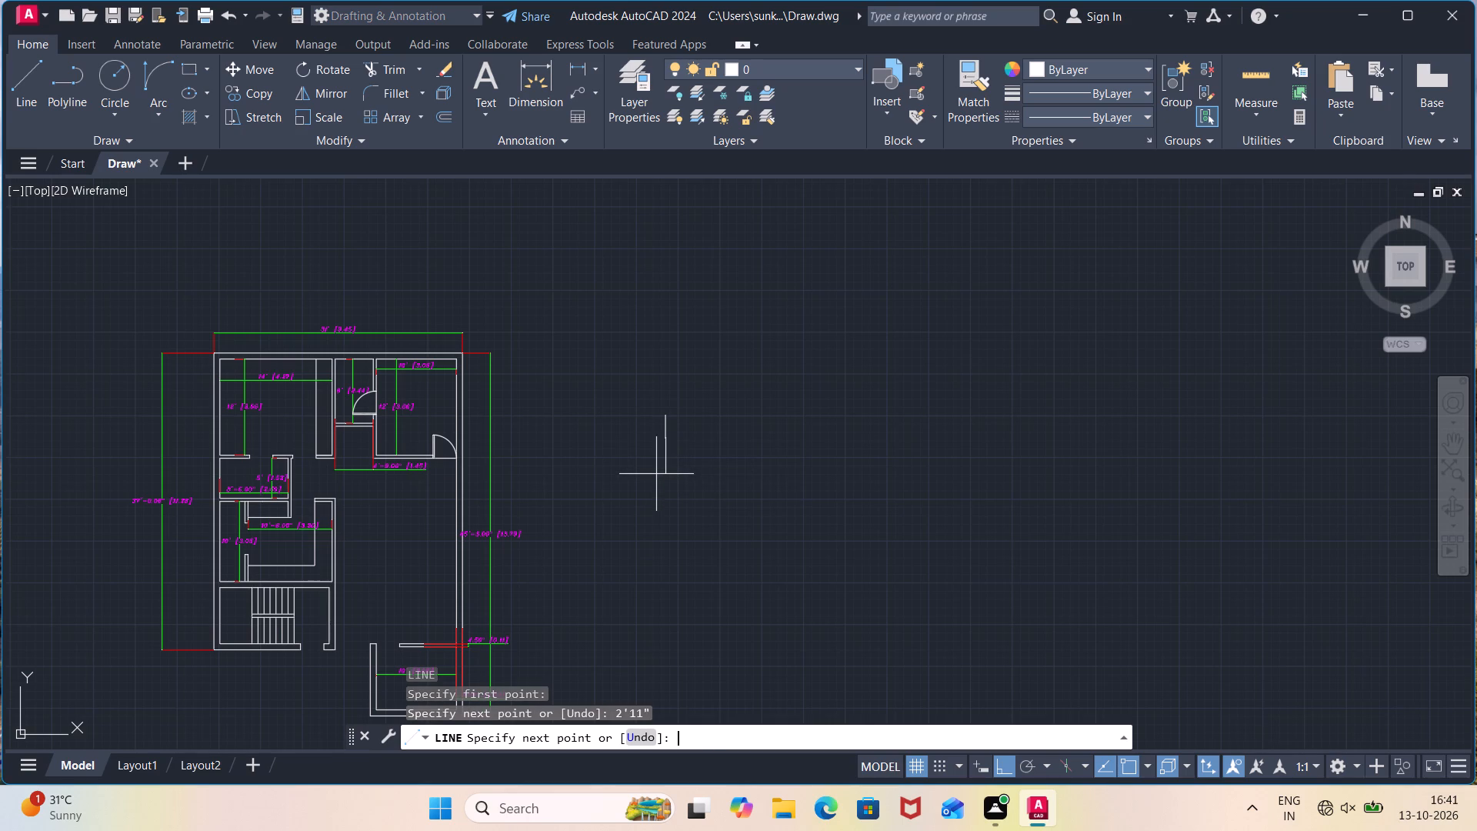
pyautogui.write('2\'11"')
pyautogui.press('Return')
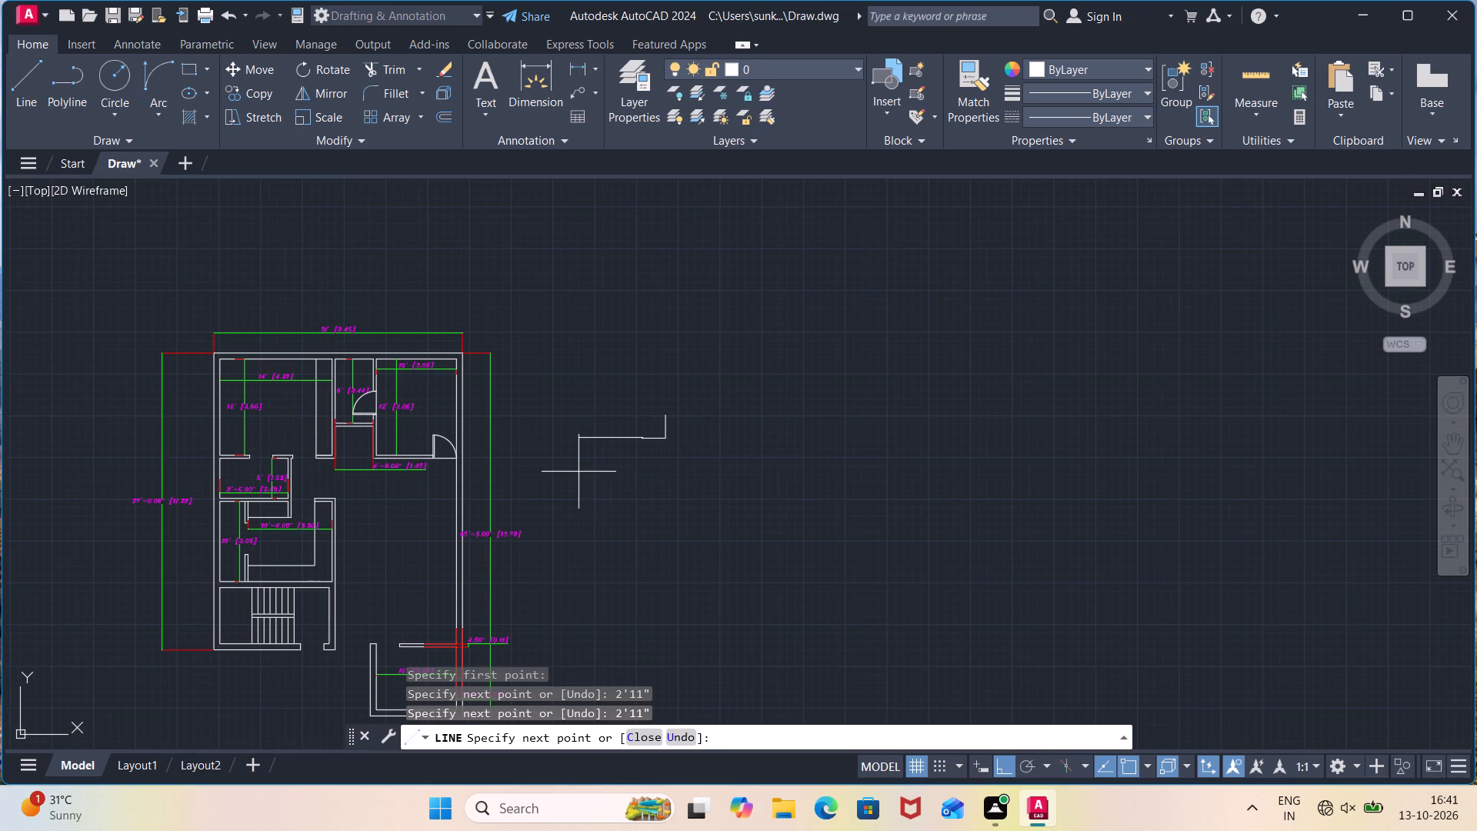
pyautogui.press('Escape')
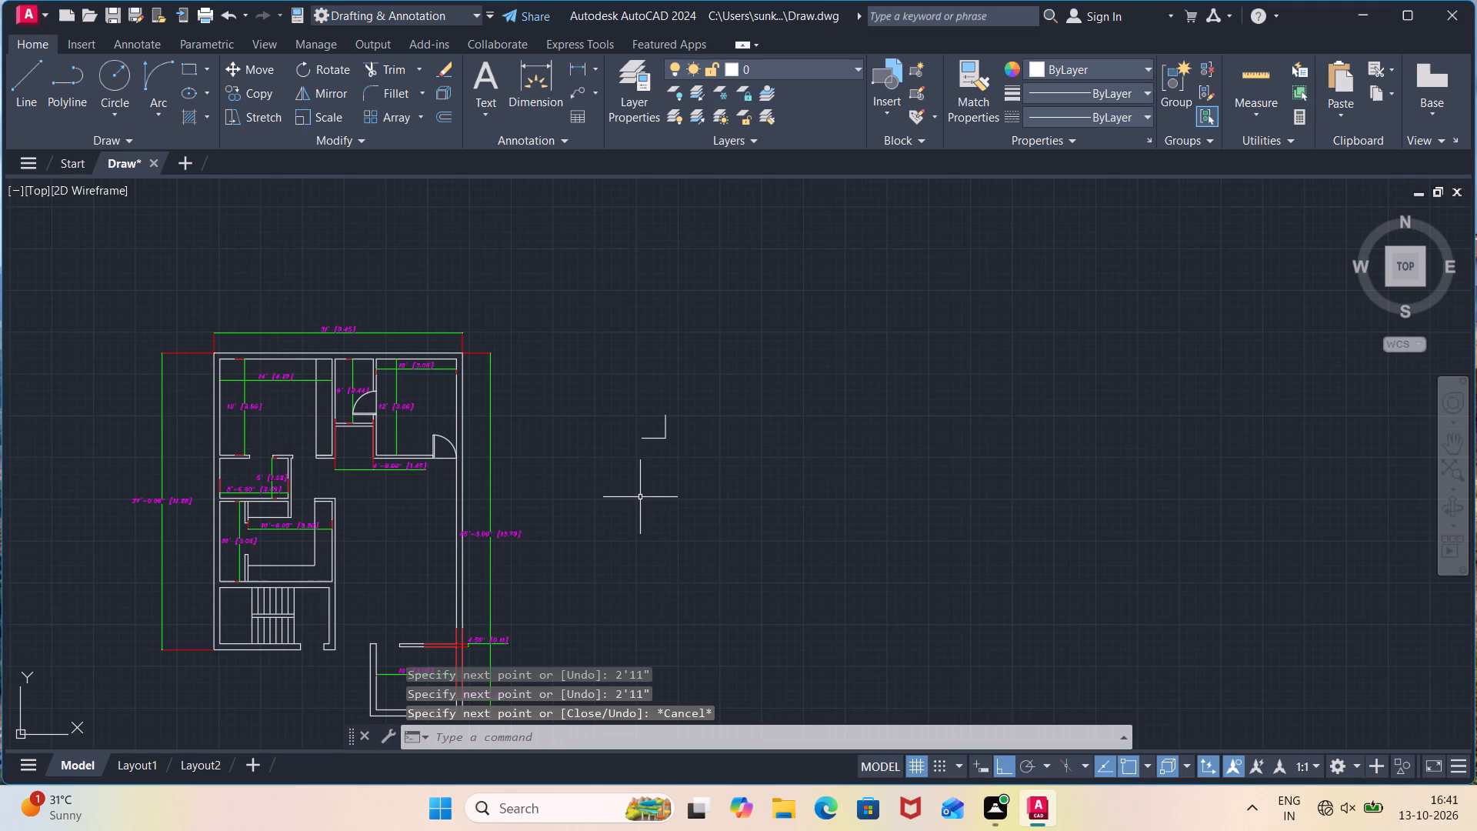
# Offset the new L's vertical line 2" to the left for the door leaf.
pyautogui.press('o')
pyautogui.press('Return')
pyautogui.press('Return')
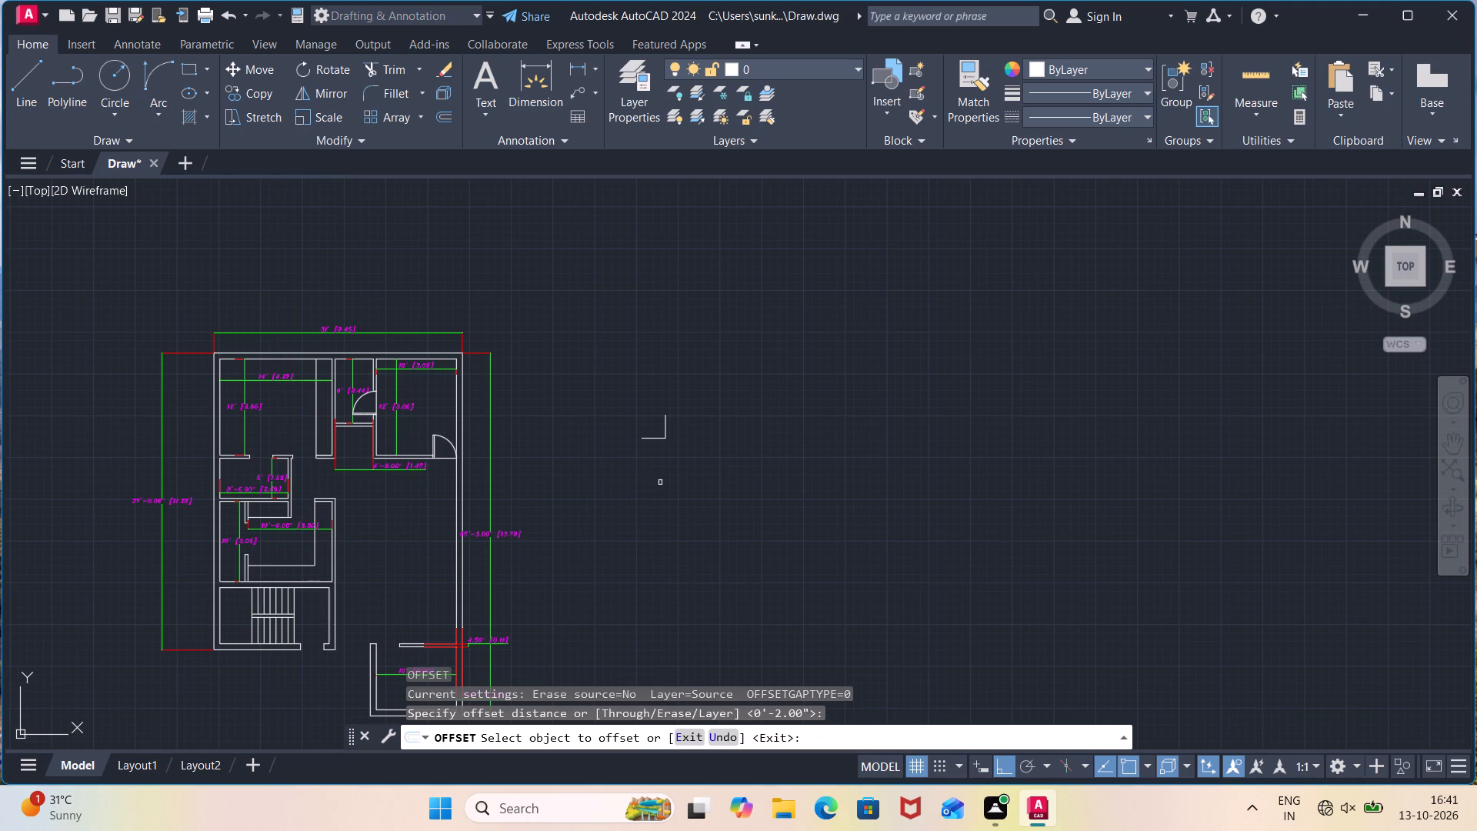
pyautogui.click(663, 429)
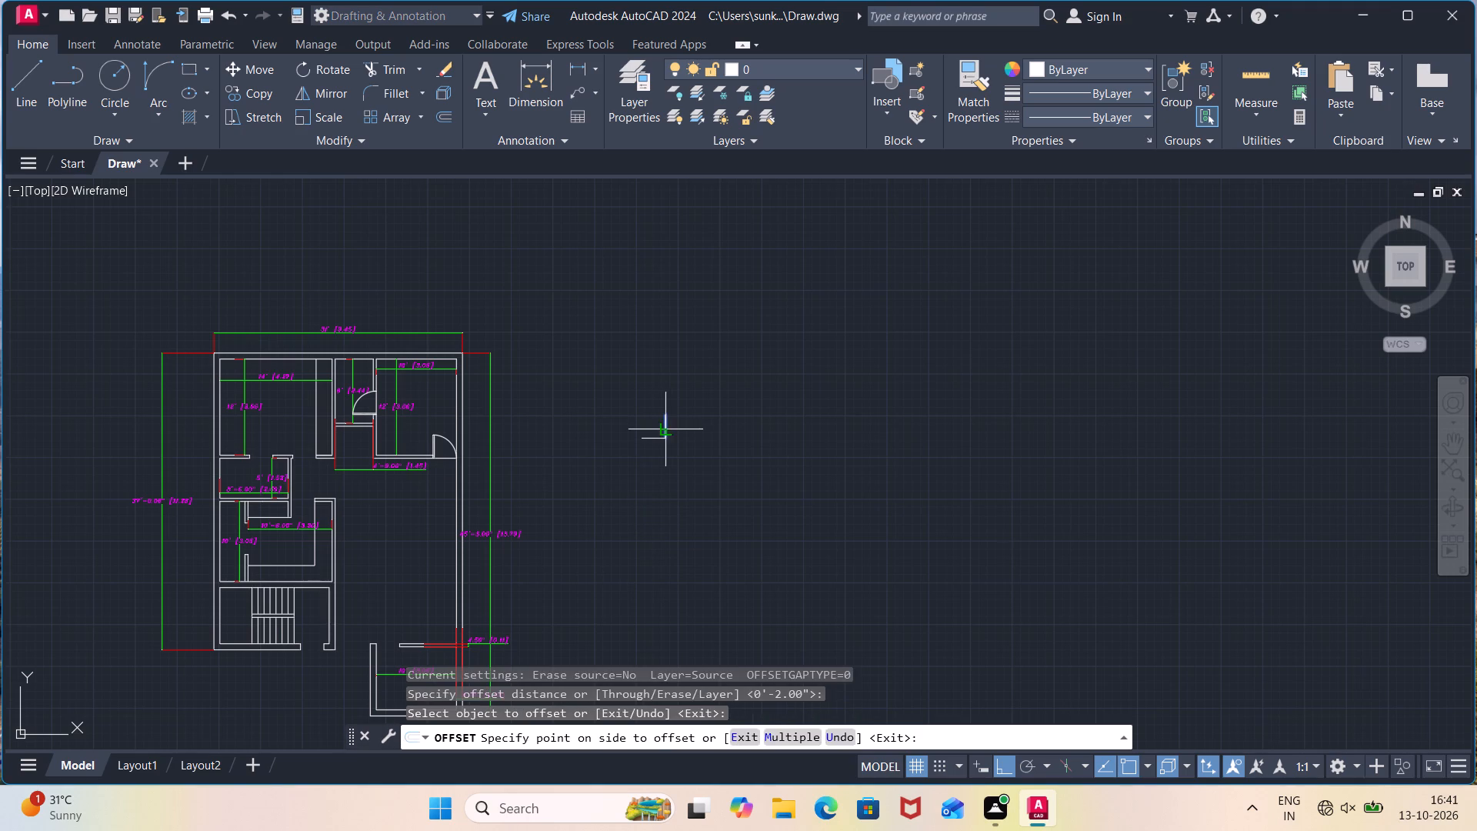
pyautogui.click(624, 429)
pyautogui.scroll(2, 620, 536)
pyautogui.moveTo(619, 536); pyautogui.dragTo(619, 539, button='middle')
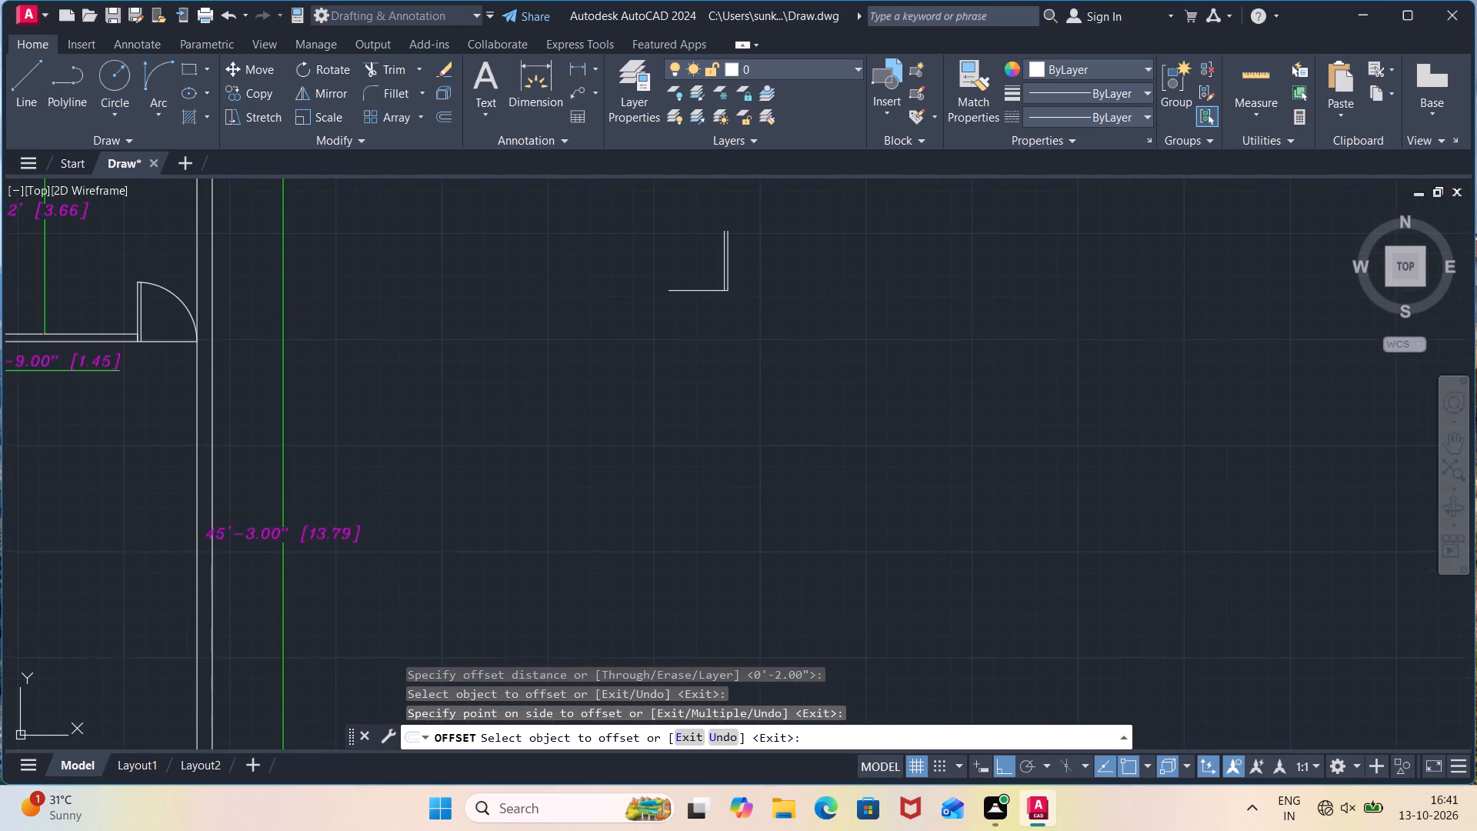
pyautogui.moveTo(619, 539); pyautogui.dragTo(605, 608, button='middle')
pyautogui.press('Escape')
# Draw another L of two 2'11" lines below the previous one, running to the right and then down.
pyautogui.scroll(-2, 574, 614)
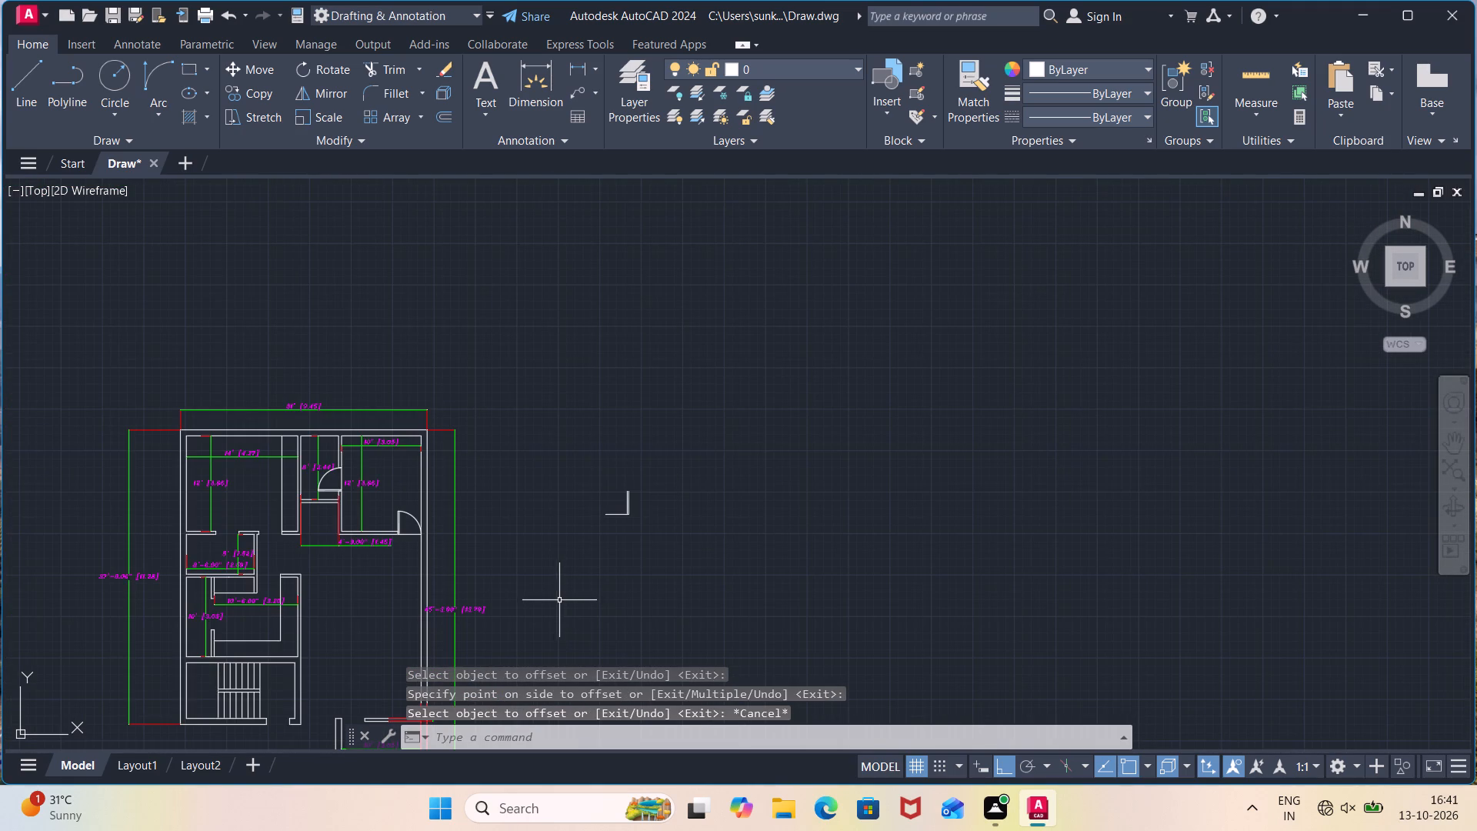
pyautogui.press('l')
pyautogui.press('Return')
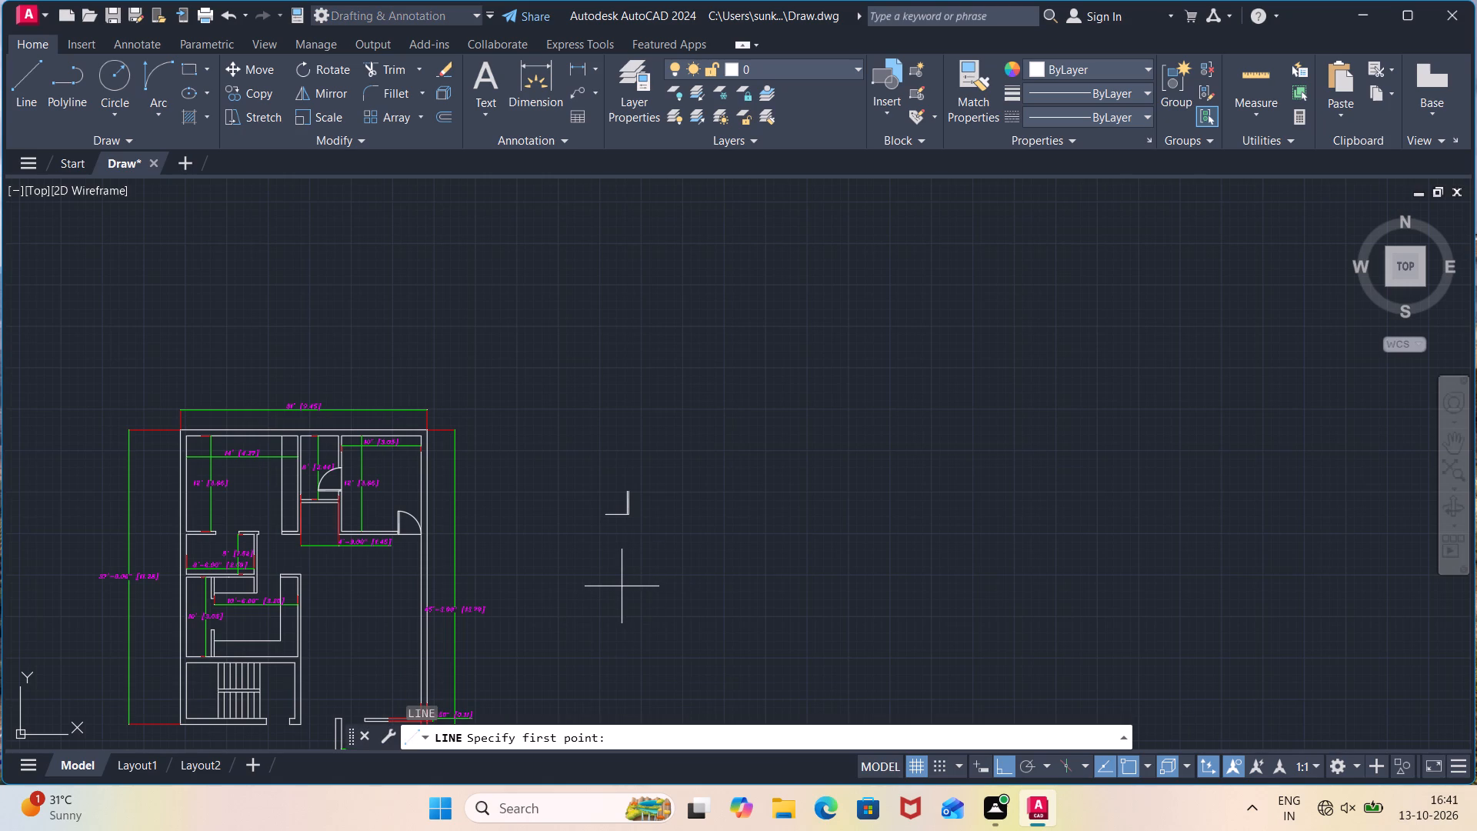
pyautogui.click(621, 586)
pyautogui.write('2\'11"')
pyautogui.press('Return')
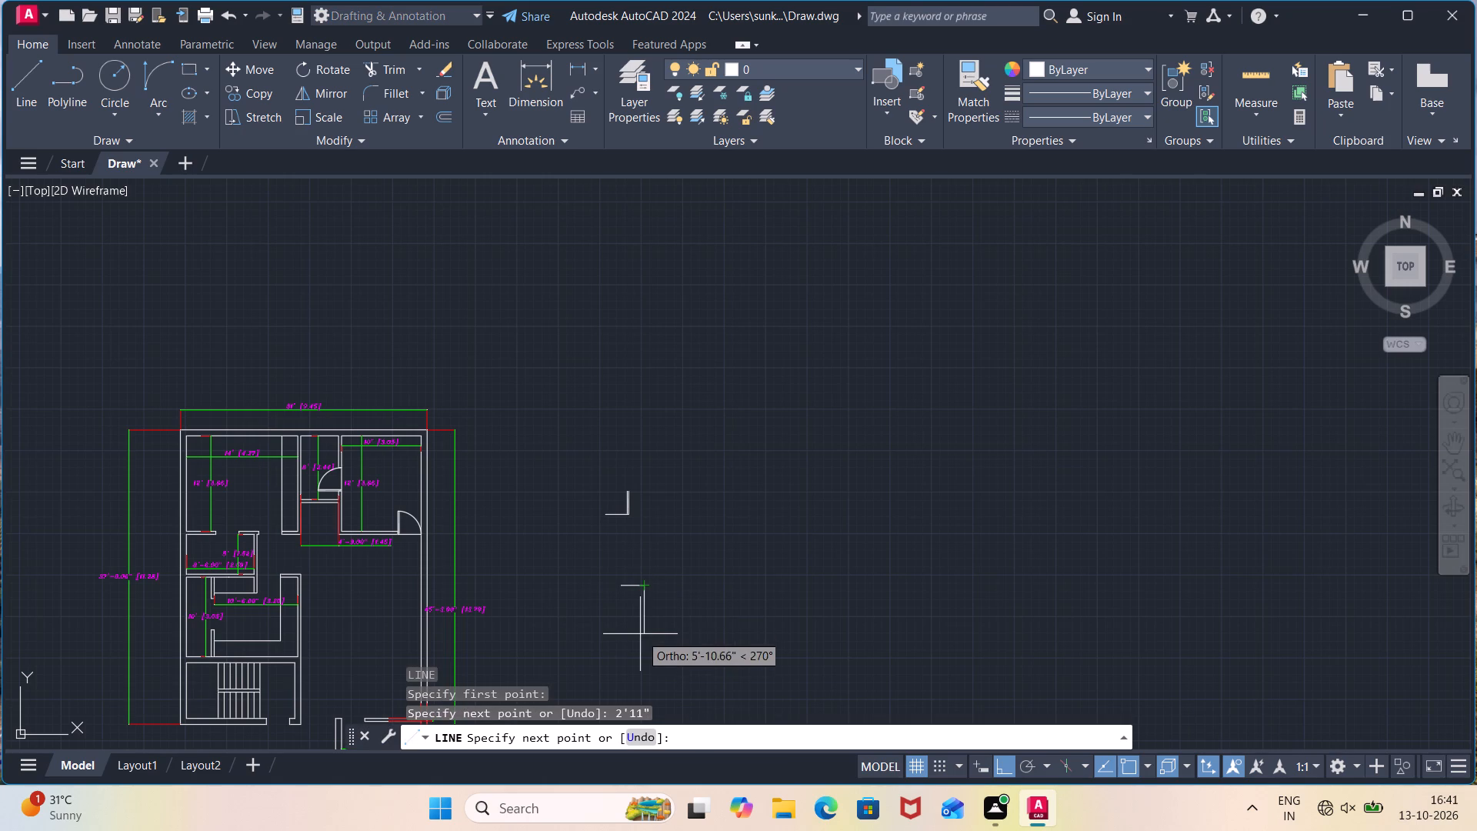
pyautogui.write('2\'11"')
pyautogui.press('Return')
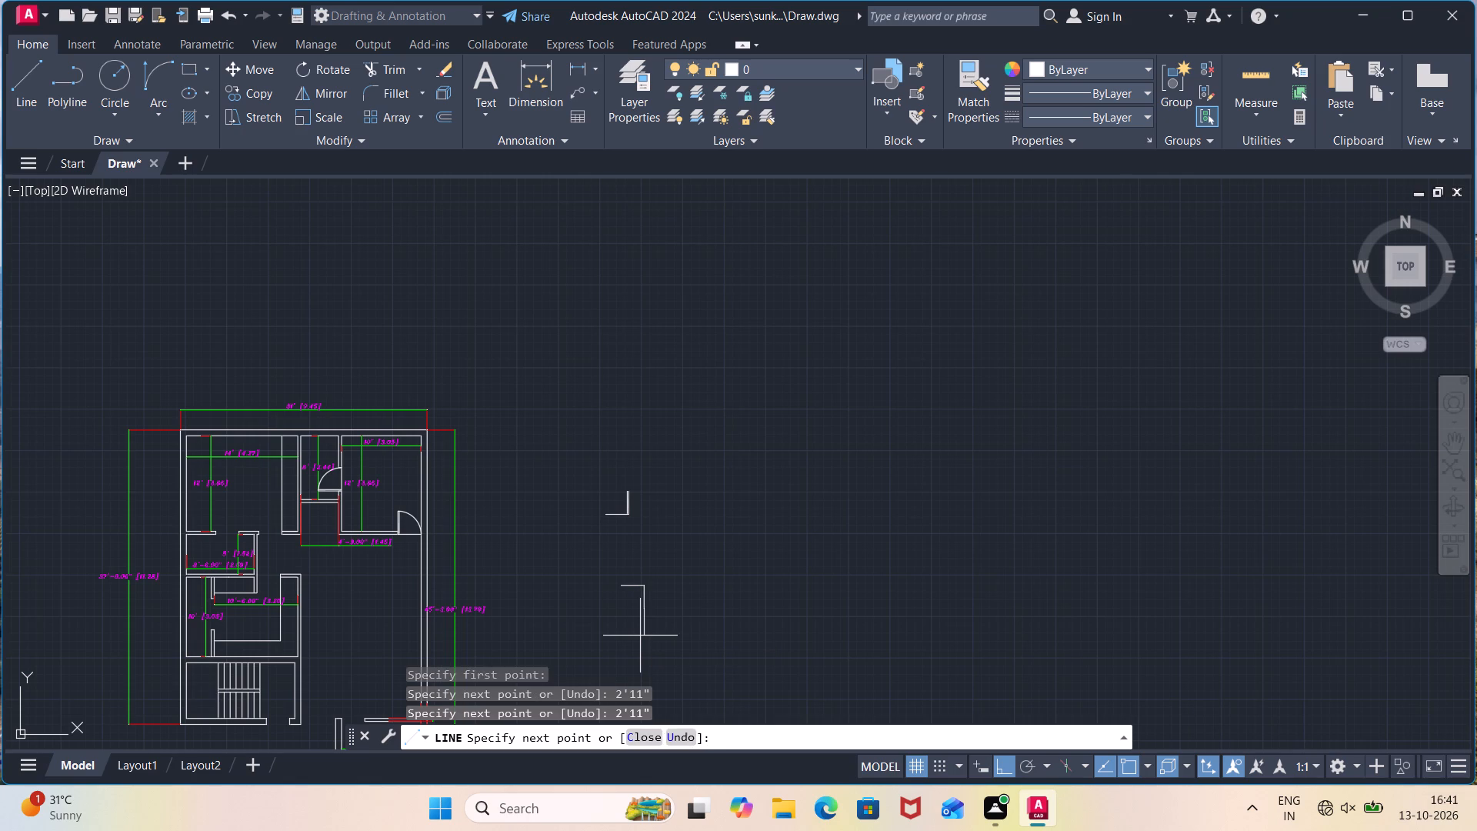
pyautogui.press('Escape')
# Offset the vertical line of the lower L 2" to the left for the door leaf.
pyautogui.press('o')
pyautogui.press('Return')
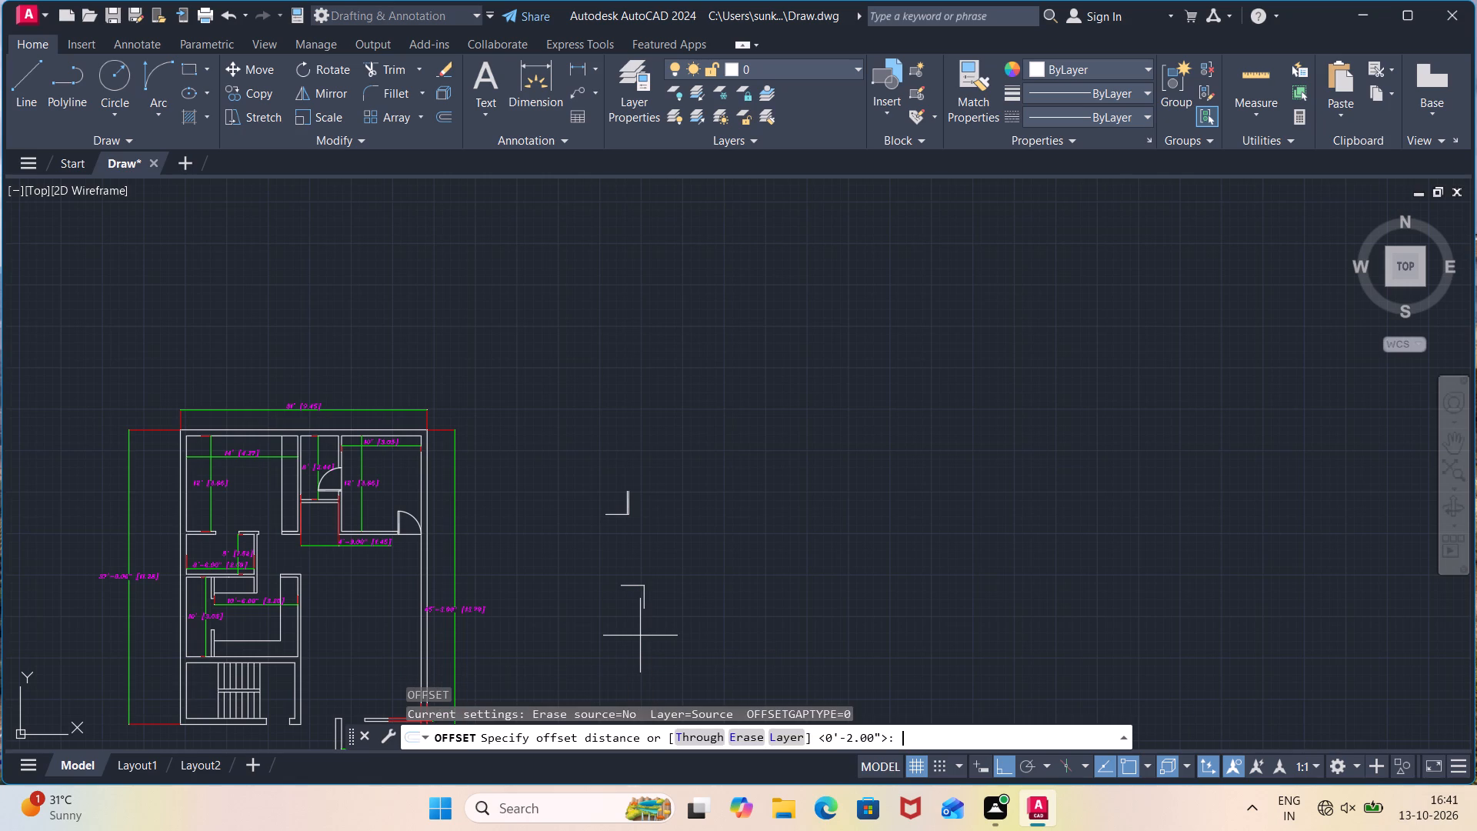
pyautogui.press('Return')
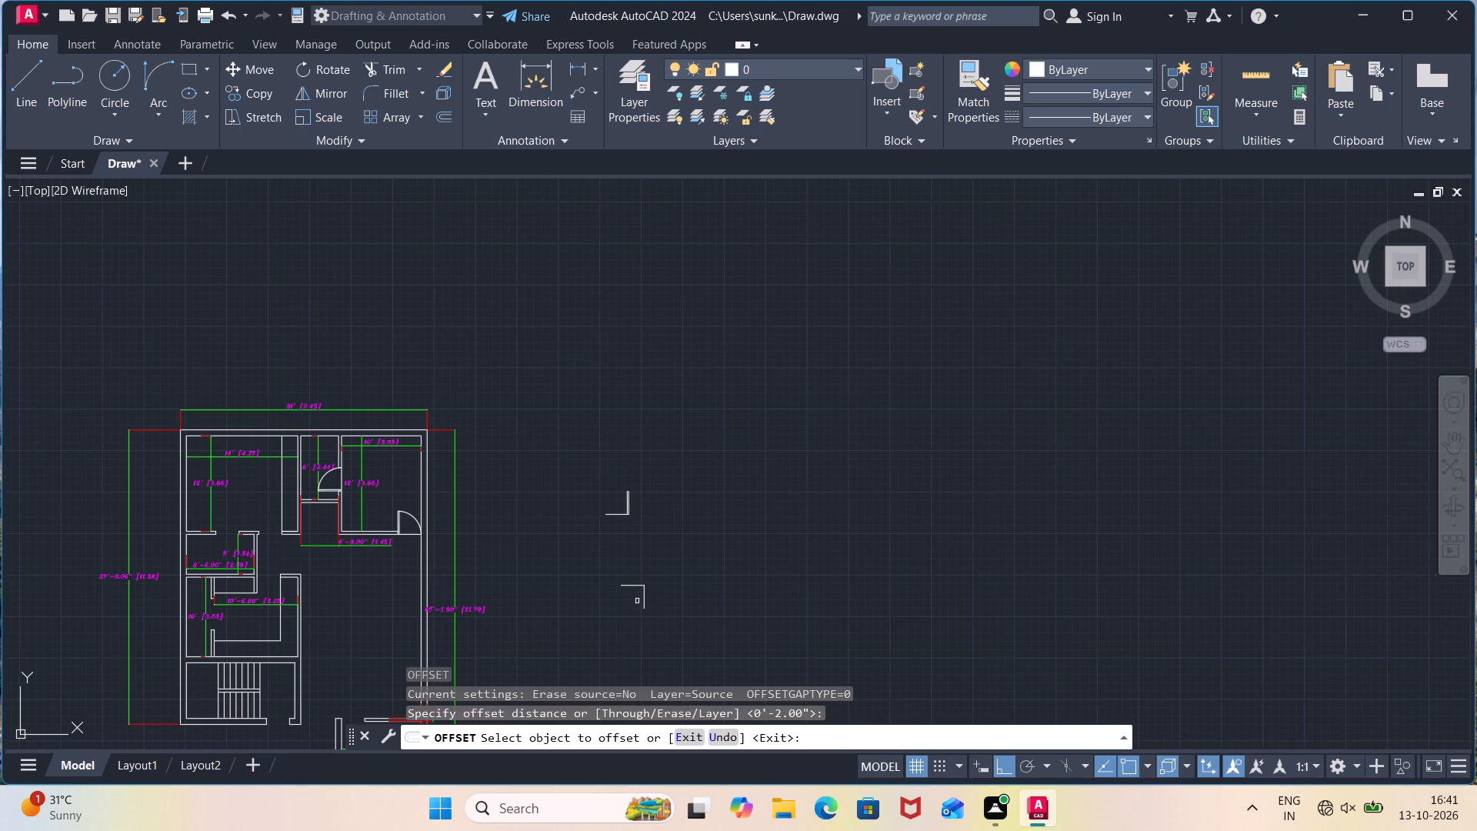
pyautogui.moveTo(646, 602); pyautogui.dragTo(632, 602)
pyautogui.click(615, 602)
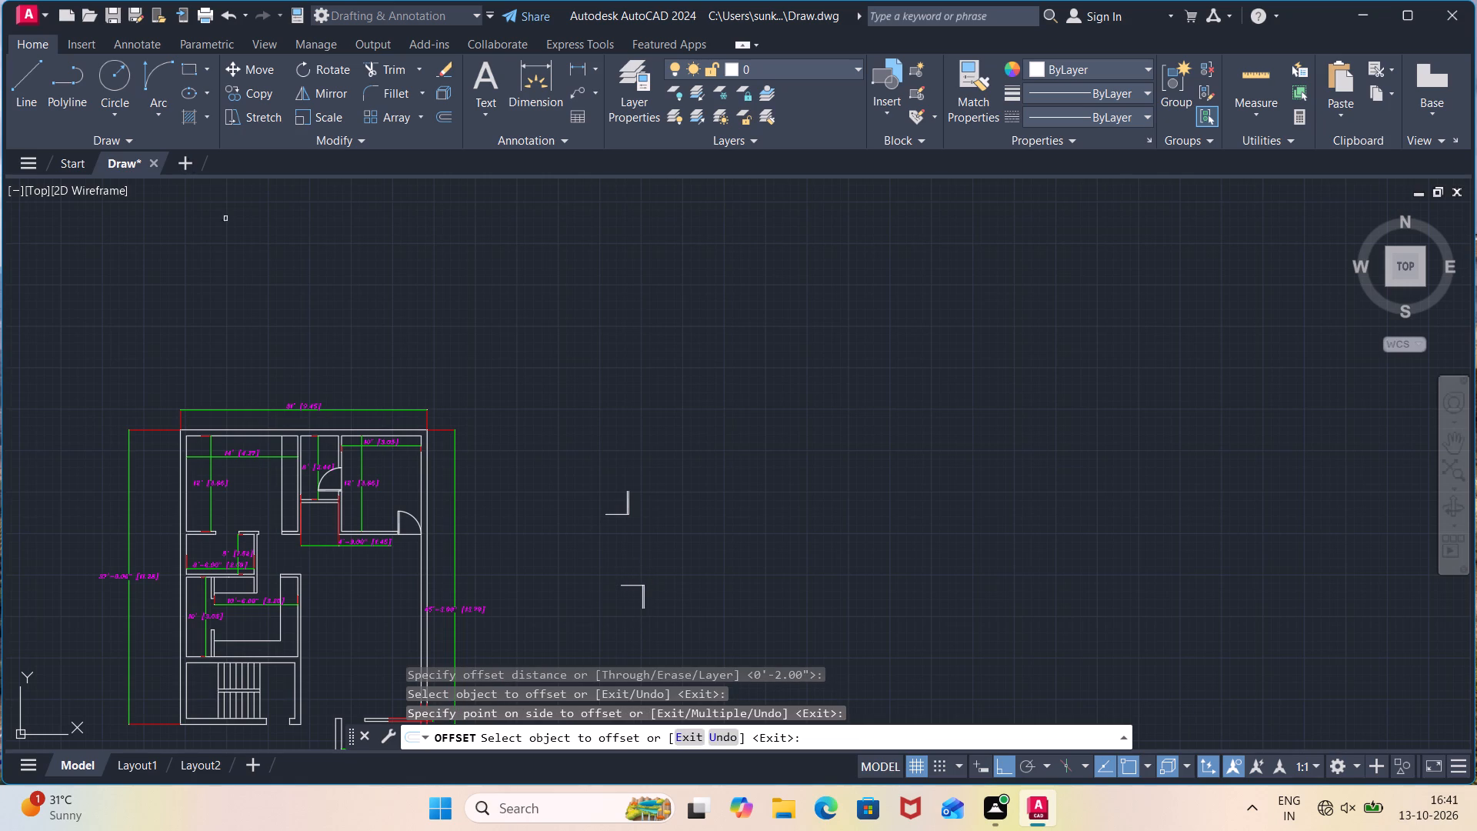
# Draw the upper door's swing with a Start, End, Direction arc from the leaf's free end to the horizontal line's free end.
pyautogui.click(151, 105)
pyautogui.click(240, 349)
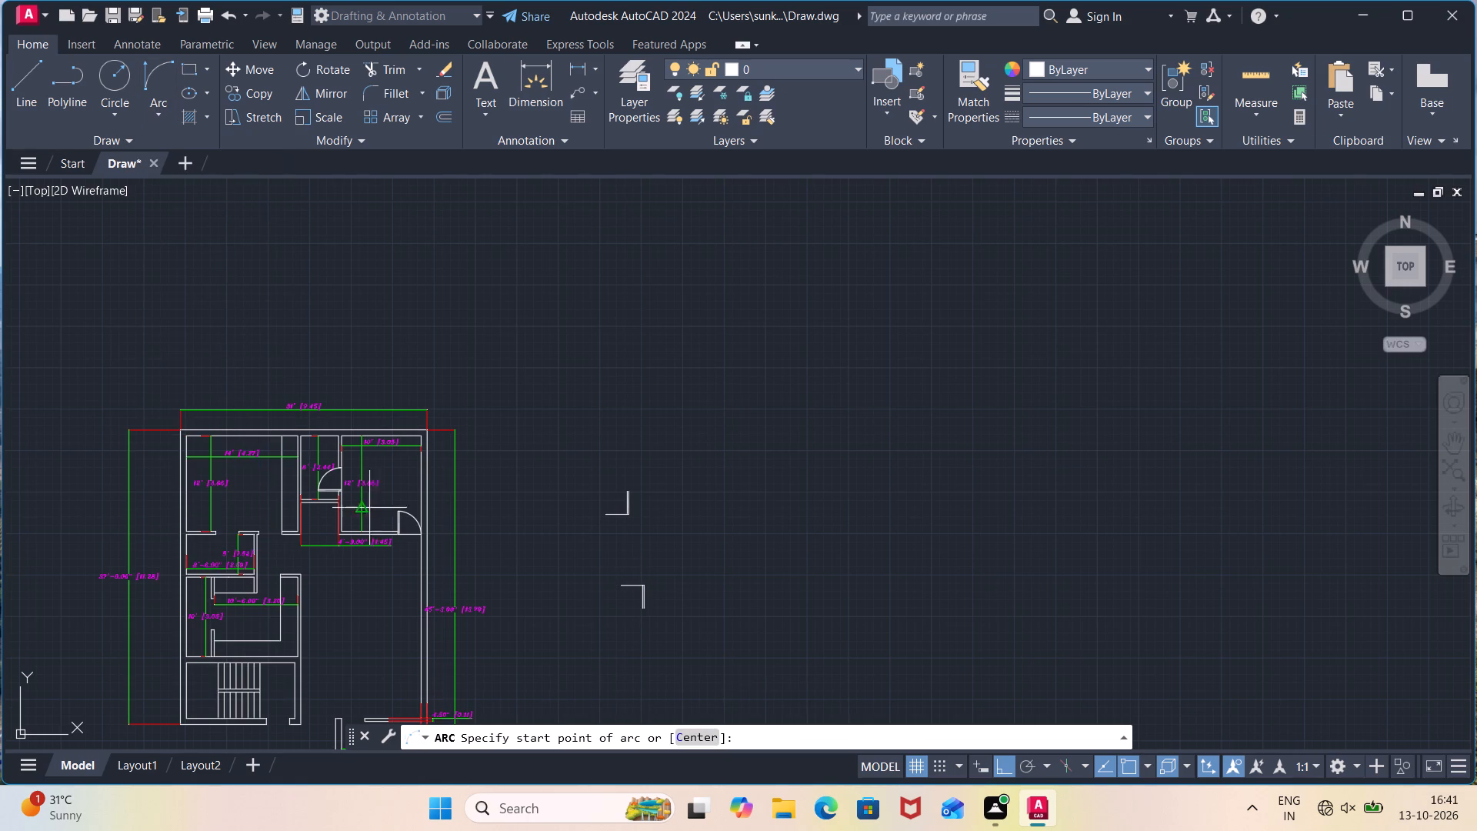
pyautogui.scroll(3, 633, 494)
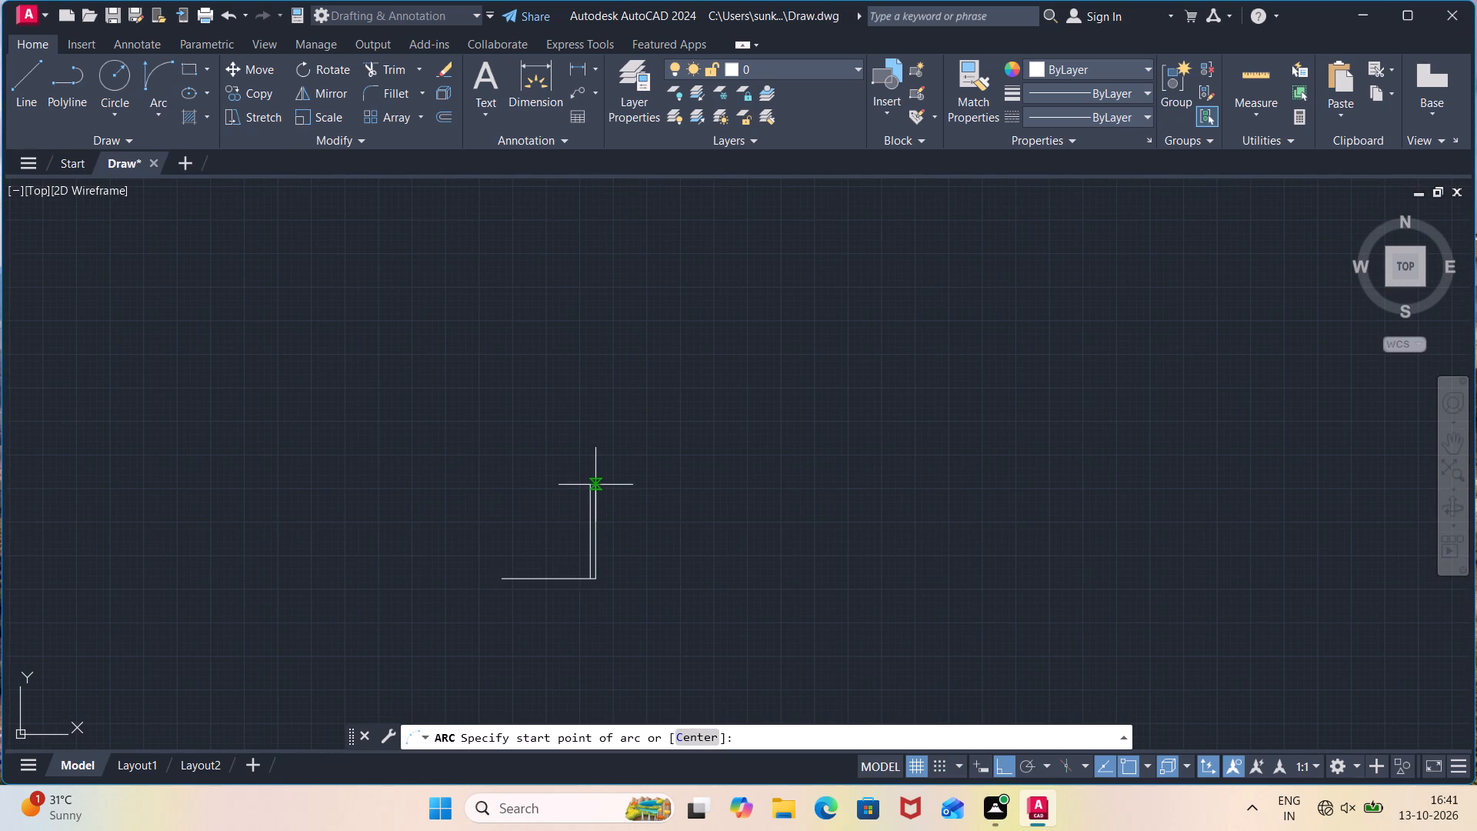
pyautogui.click(597, 483)
pyautogui.click(500, 580)
pyautogui.click(448, 549)
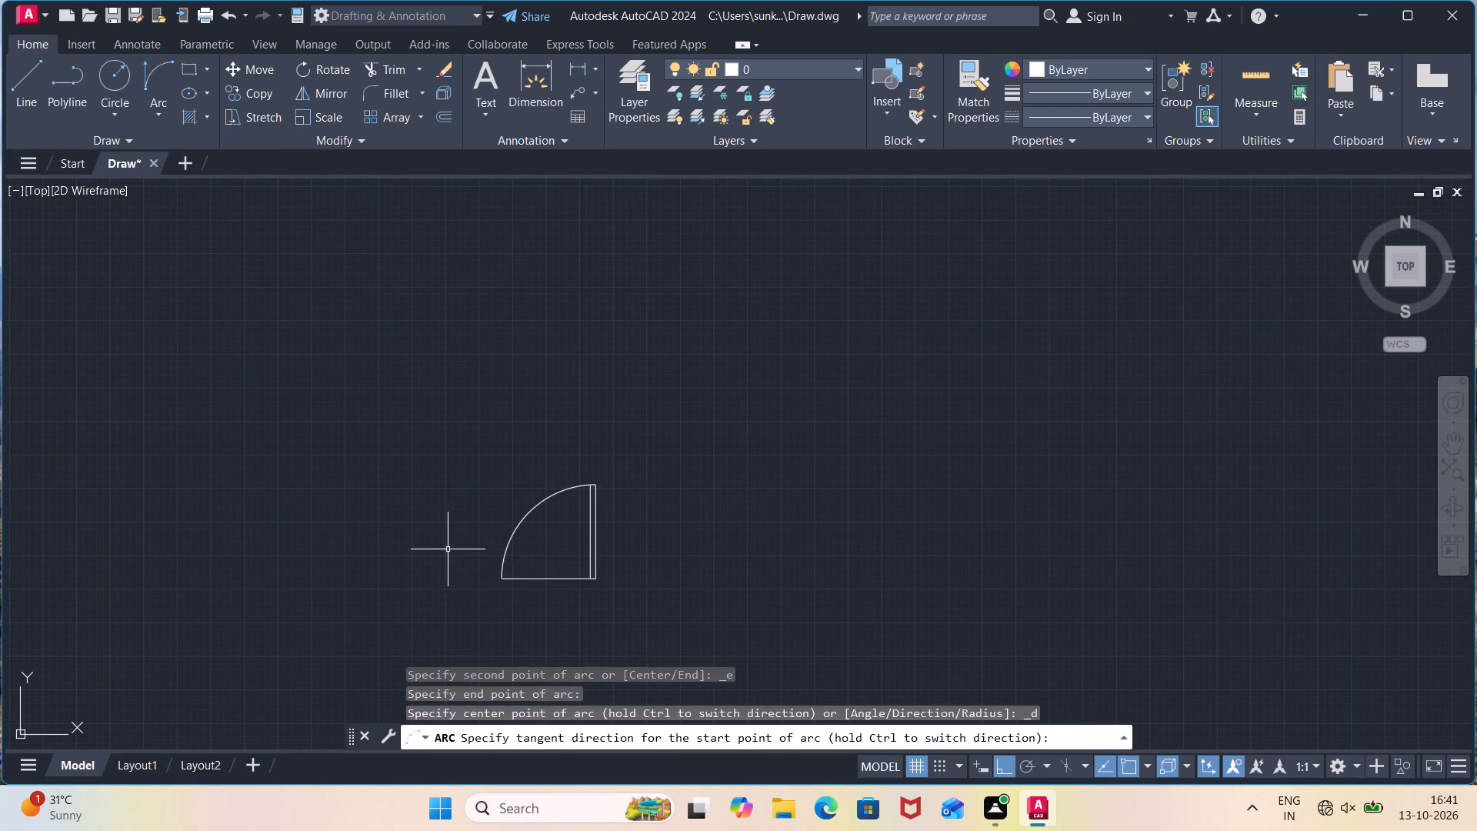
# Draw the lower door's swing with a Start, End, Direction arc from the leaf's bottom end to the horizontal line's free end.
pyautogui.scroll(-3, 578, 629)
pyautogui.moveTo(575, 607); pyautogui.dragTo(459, 332, button='middle')
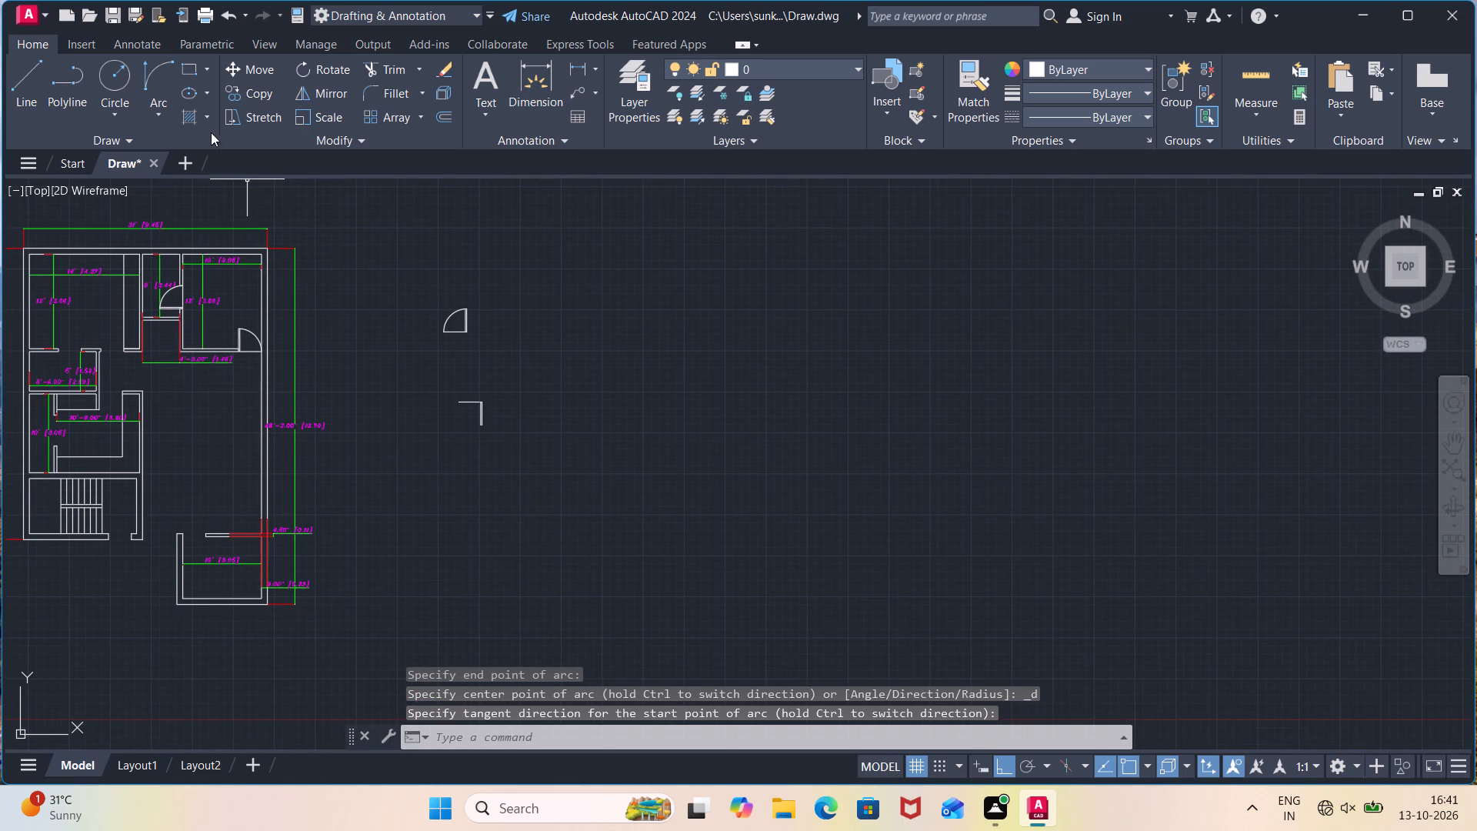
pyautogui.click(153, 108)
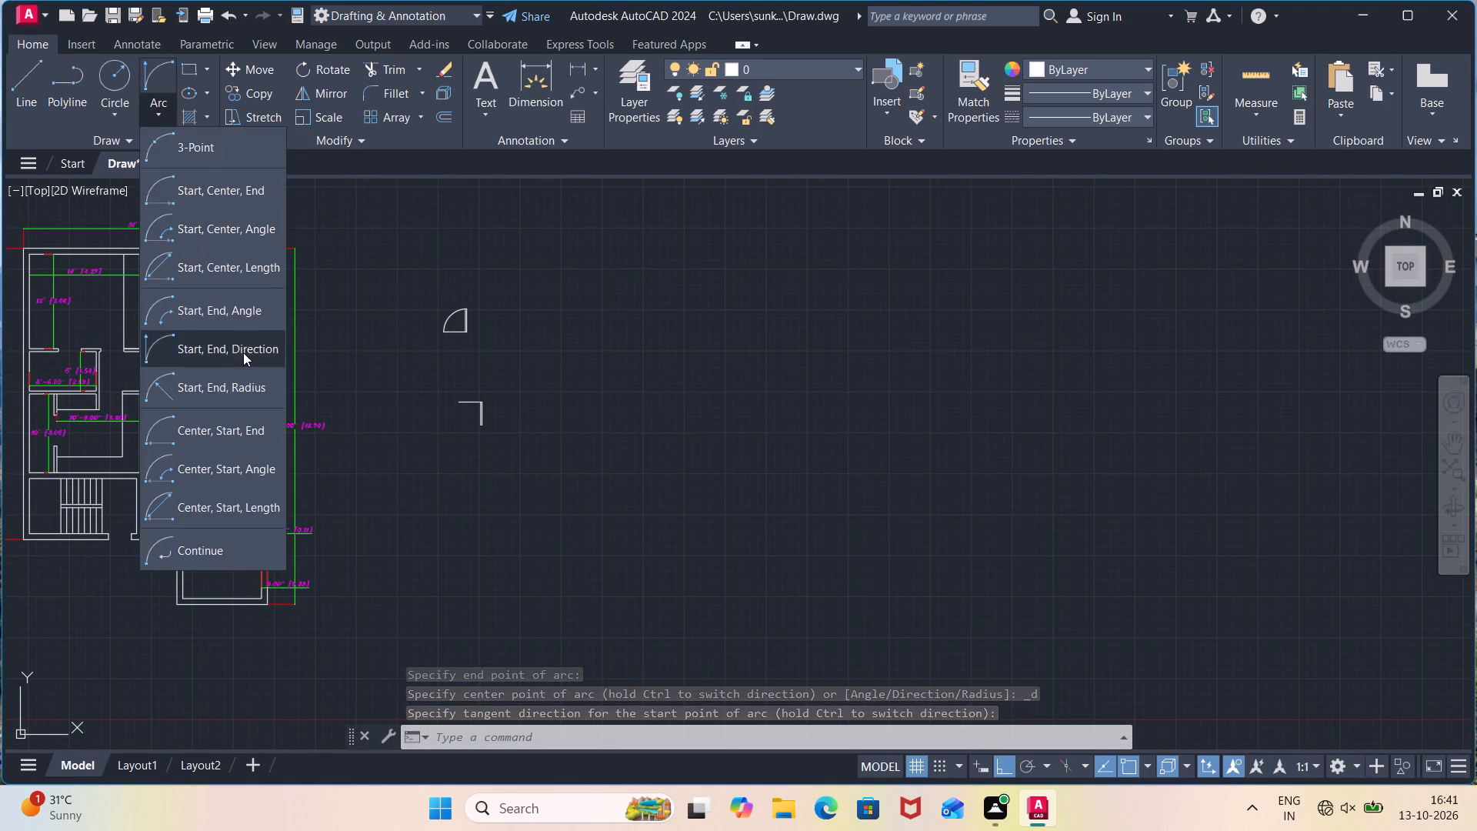
pyautogui.click(243, 352)
pyautogui.scroll(2, 491, 440)
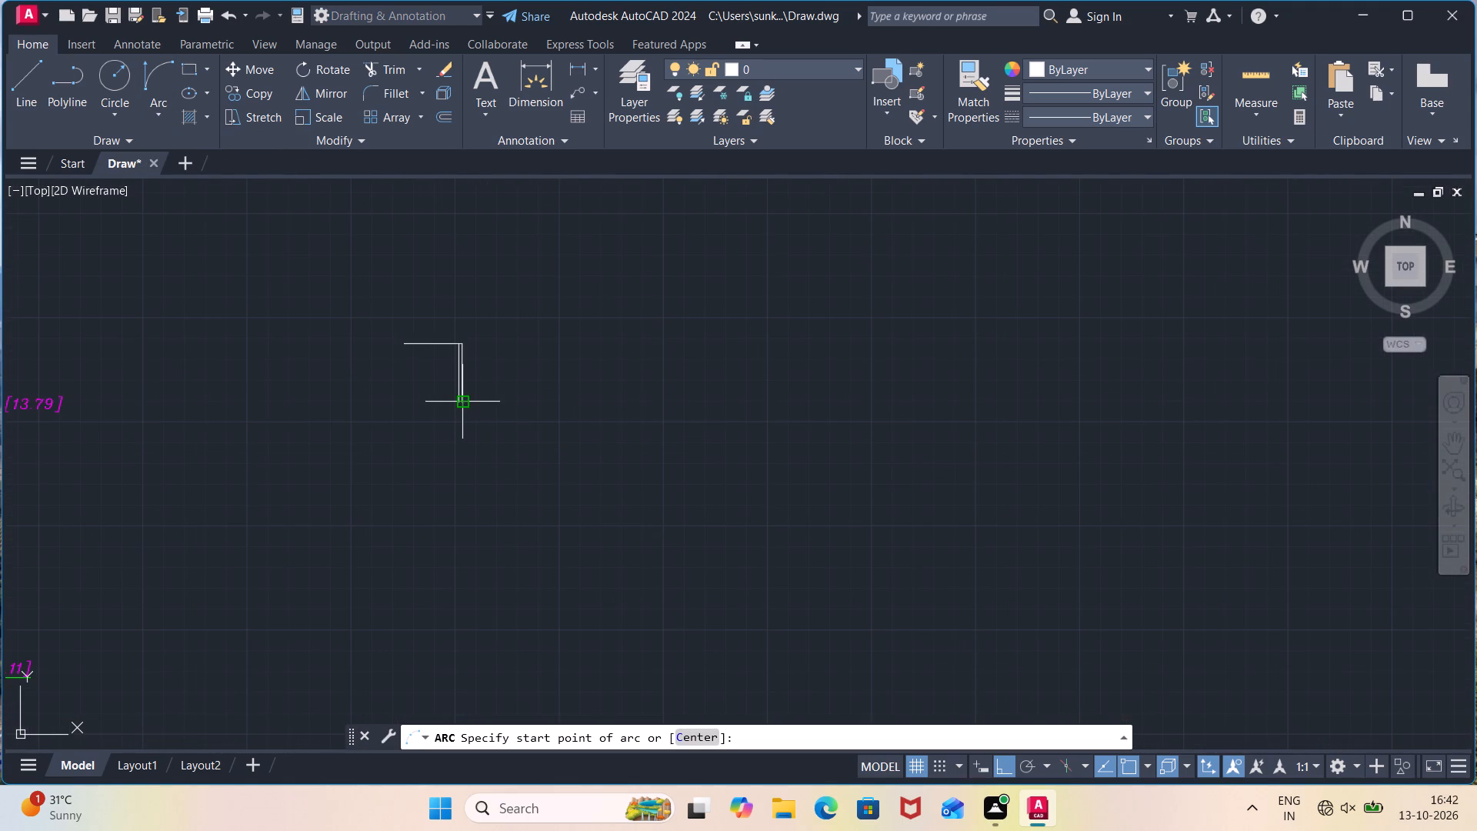
pyautogui.click(465, 404)
pyautogui.click(405, 347)
pyautogui.click(375, 397)
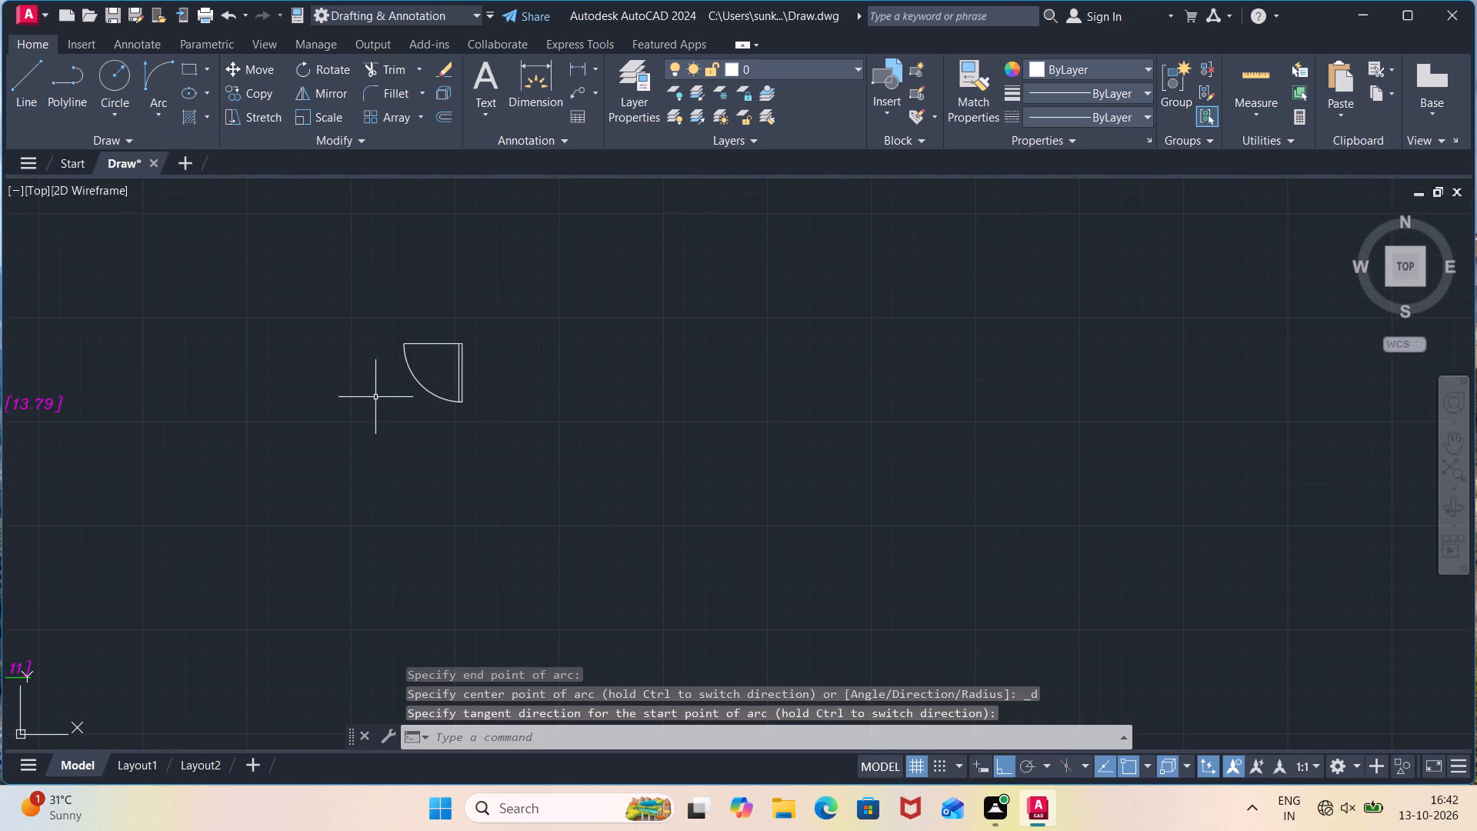
# Move the upper door symbol by its hinge corner onto the partition corner right of the opening in the upper-left bedroom's lower wall.
pyautogui.scroll(-4, 408, 400)
pyautogui.click(434, 339)
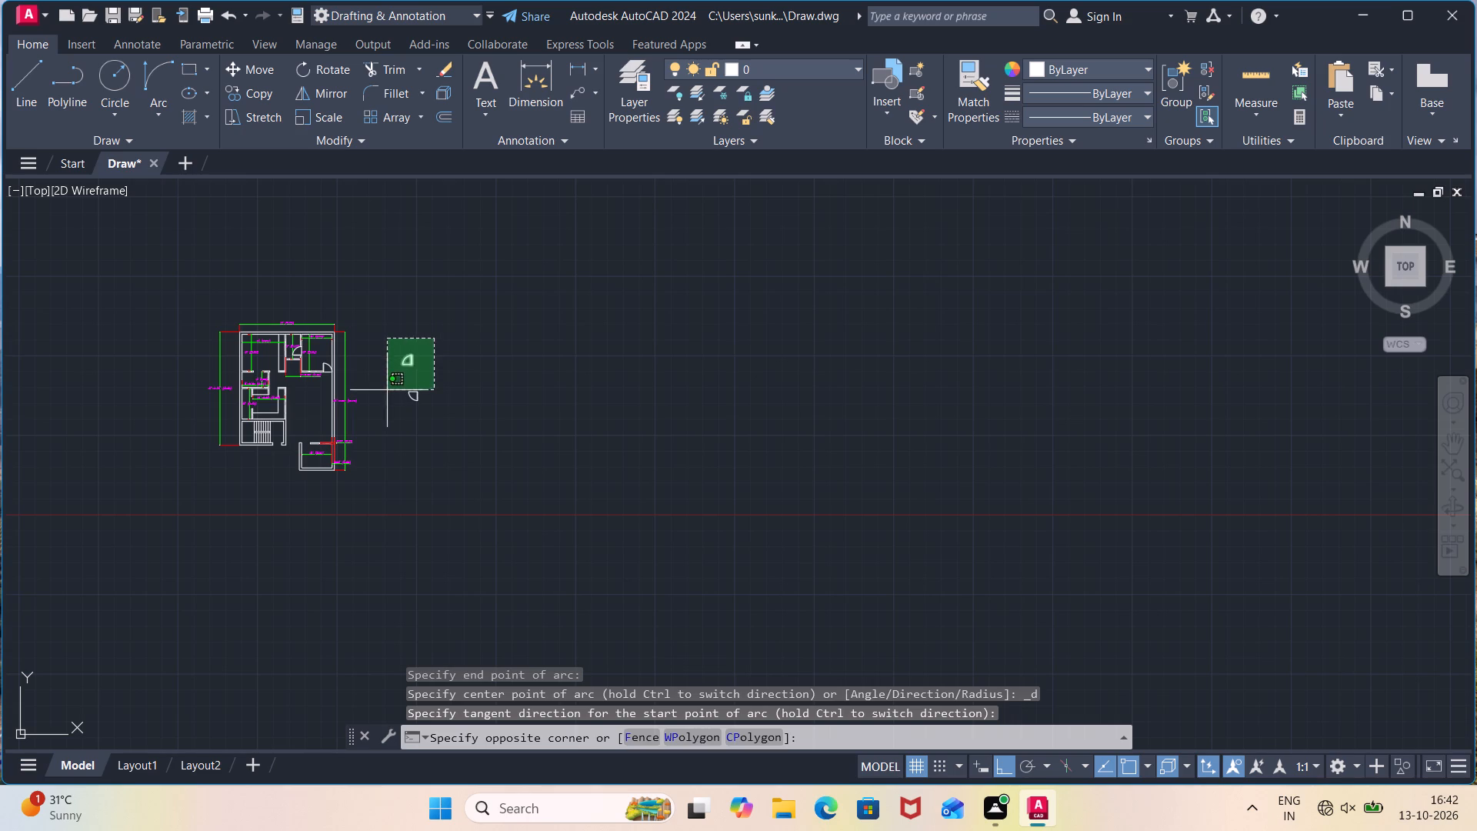
pyautogui.click(387, 390)
pyautogui.press('m')
pyautogui.press('Return')
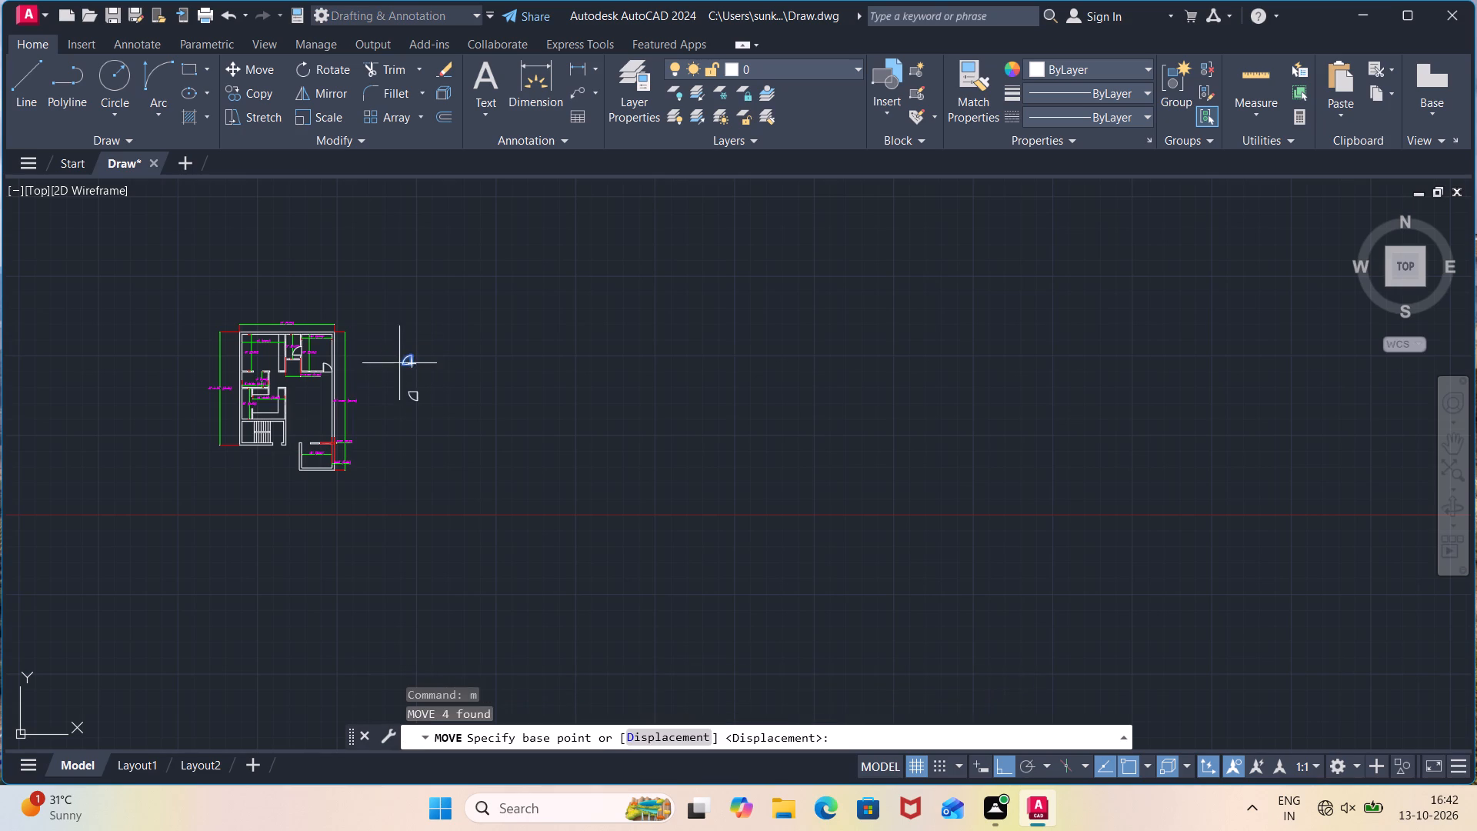
pyautogui.scroll(3, 400, 362)
pyautogui.click(433, 385)
pyautogui.moveTo(274, 432); pyautogui.dragTo(273, 432, button='middle')
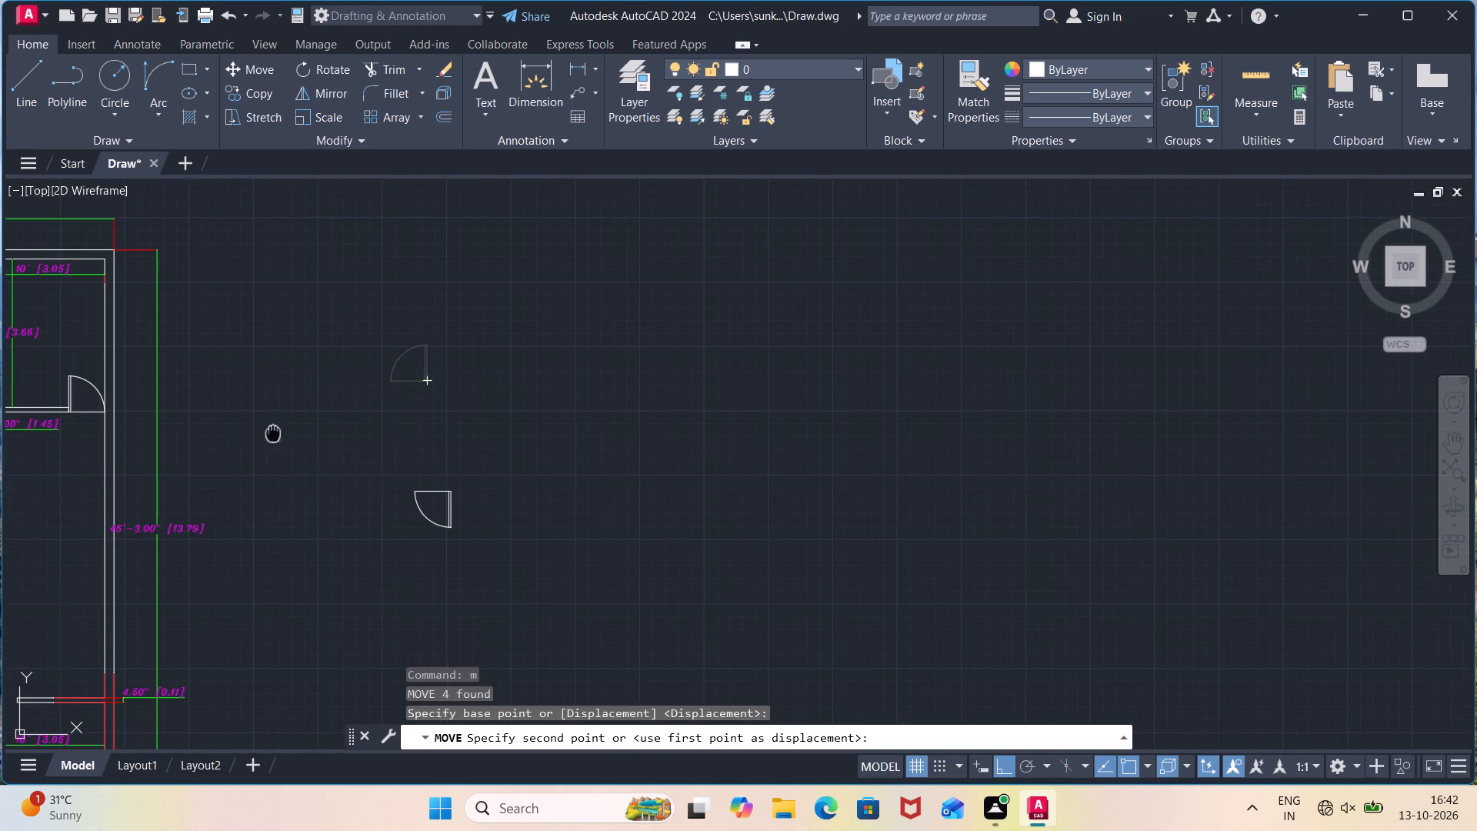
pyautogui.moveTo(273, 432); pyautogui.dragTo(613, 429, button='middle')
pyautogui.scroll(3, 231, 414)
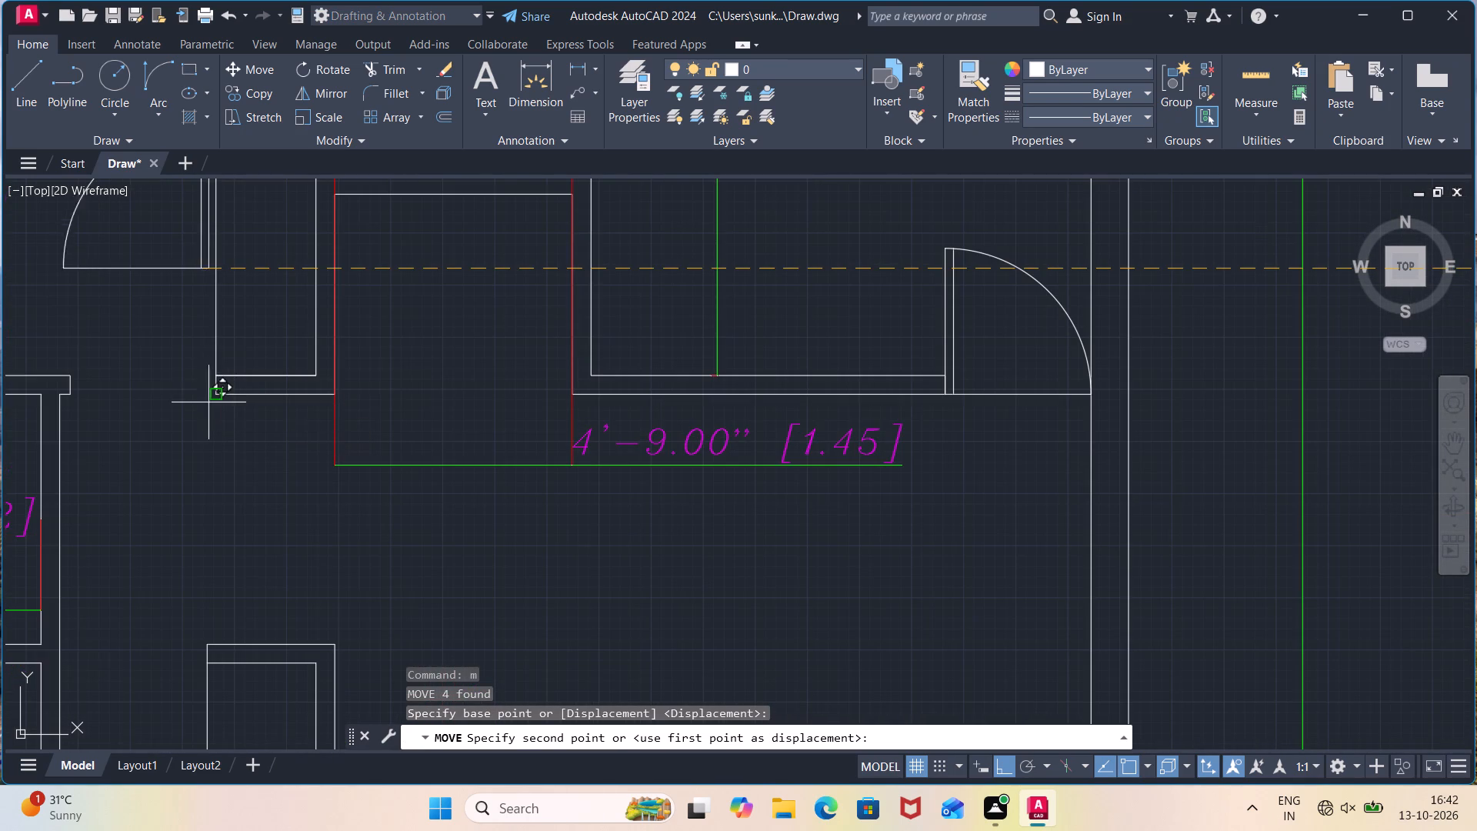
pyautogui.click(216, 398)
# Move the remaining door symbol by its hinge corner to the wall end at the opening between the upper-left bedroom and the 5' deep room.
pyautogui.scroll(-4, 271, 437)
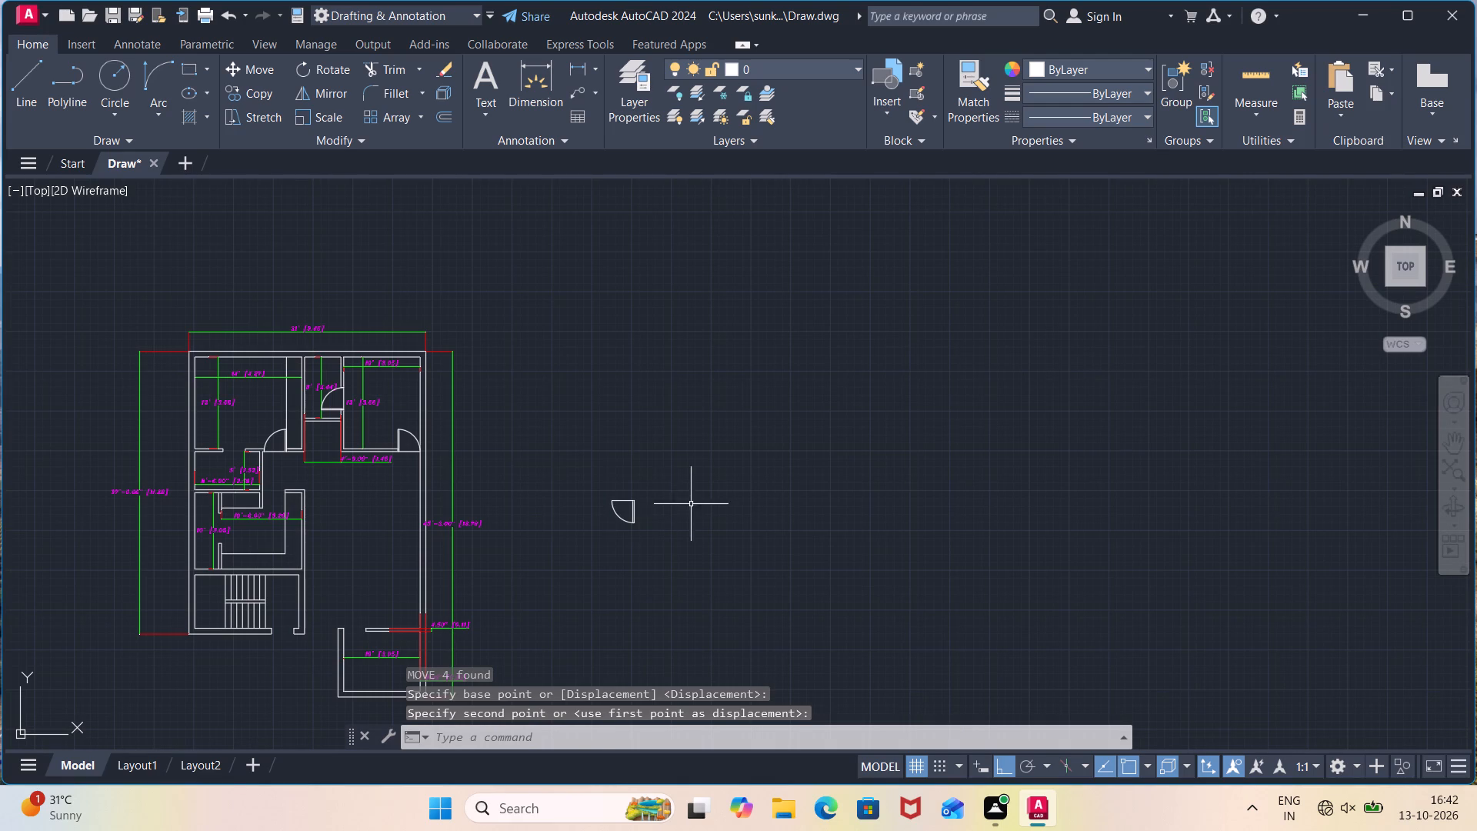
pyautogui.click(642, 472)
pyautogui.click(556, 544)
pyautogui.press('m')
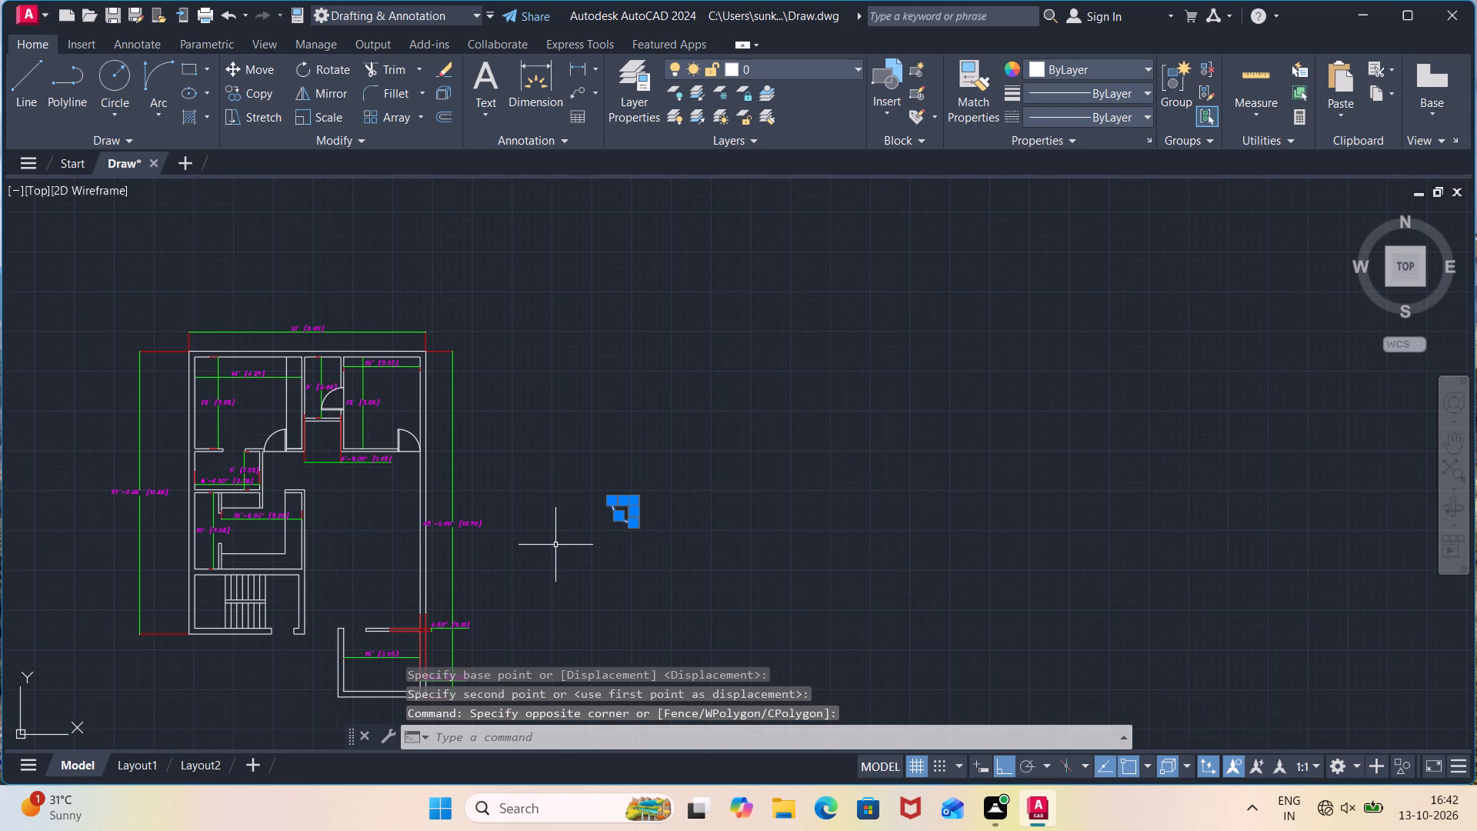
pyautogui.press('Return')
pyautogui.click(632, 502)
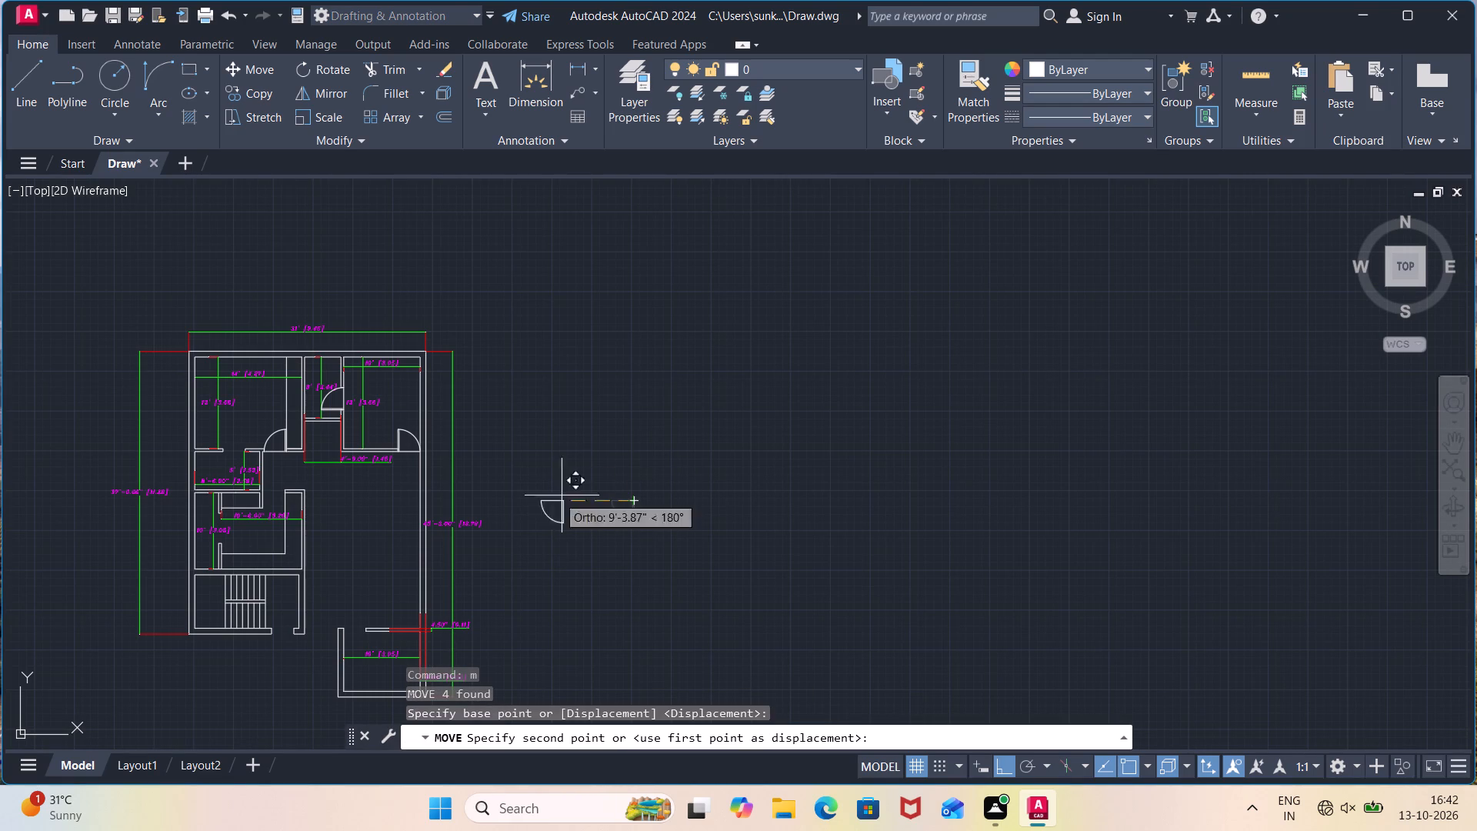
pyautogui.scroll(4, 243, 458)
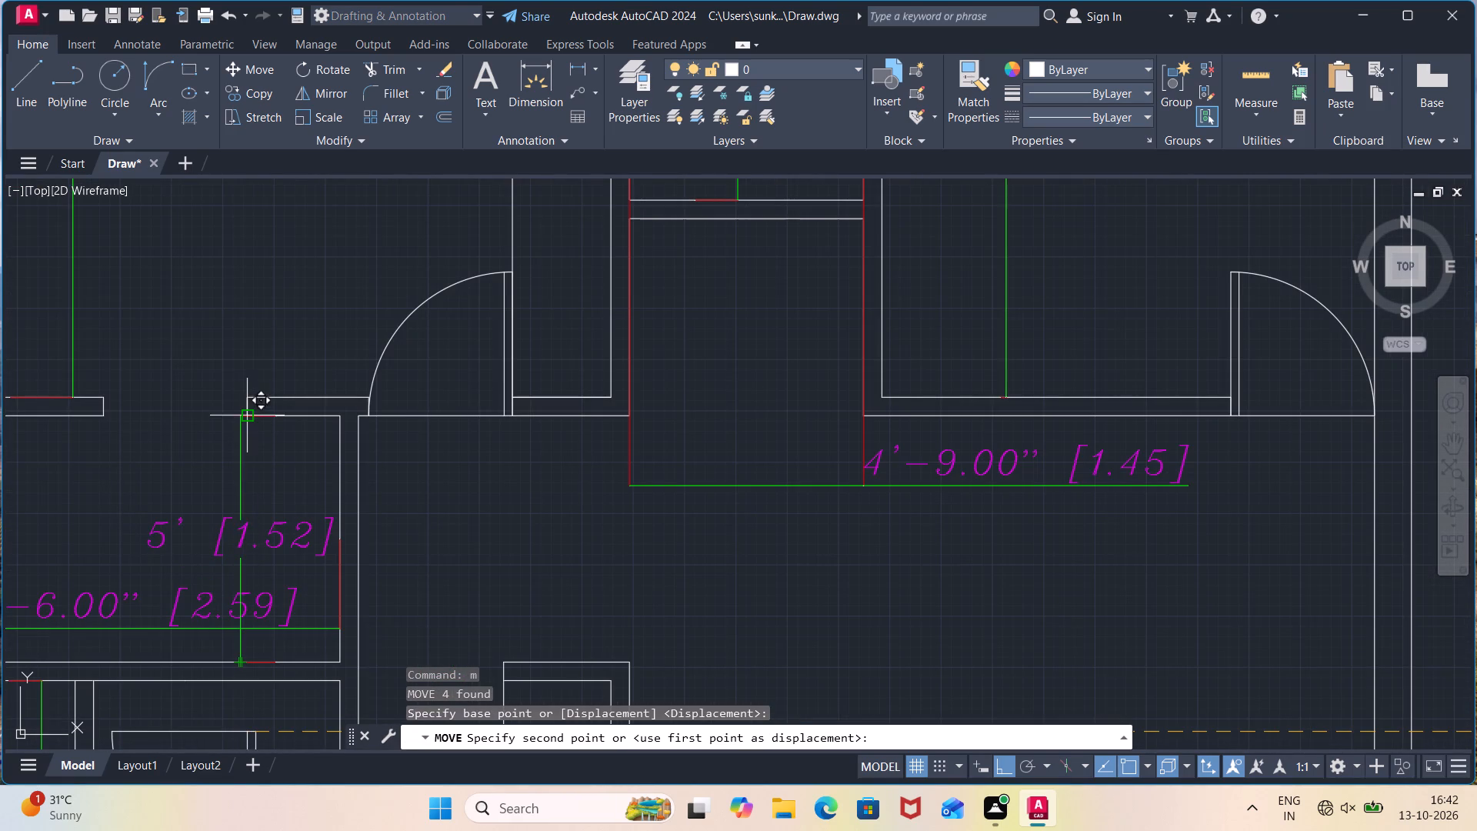
pyautogui.click(247, 392)
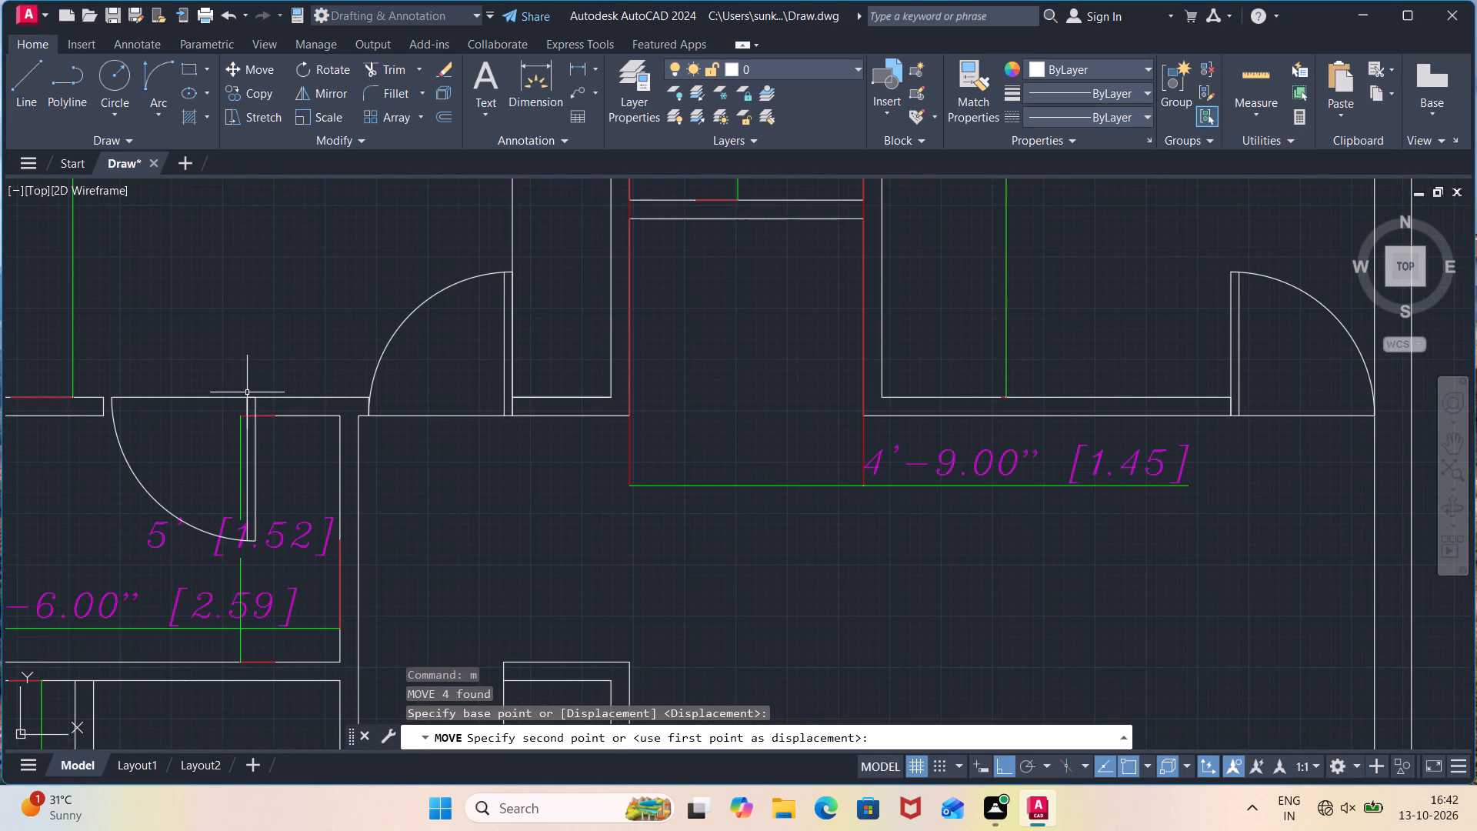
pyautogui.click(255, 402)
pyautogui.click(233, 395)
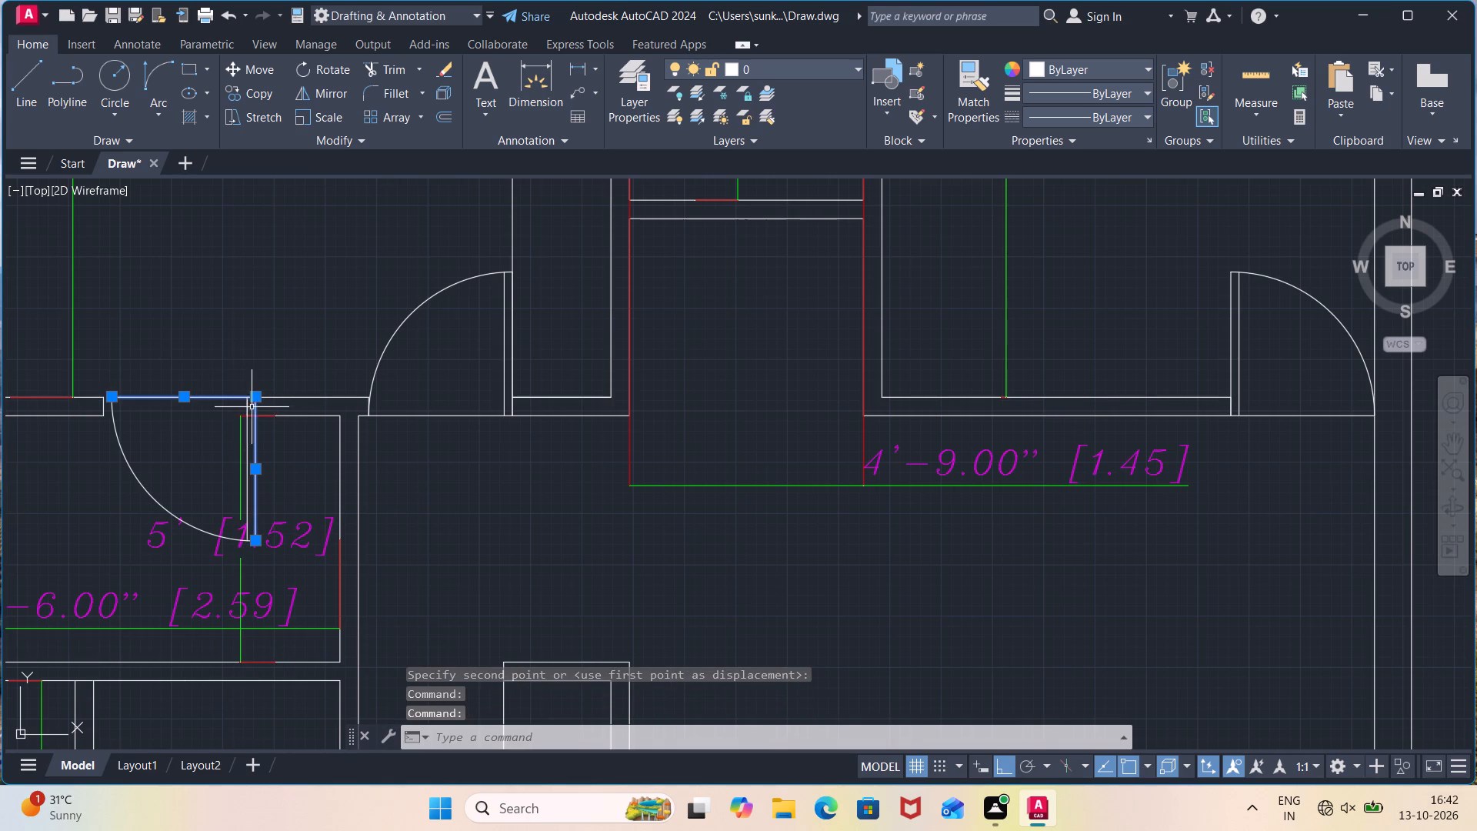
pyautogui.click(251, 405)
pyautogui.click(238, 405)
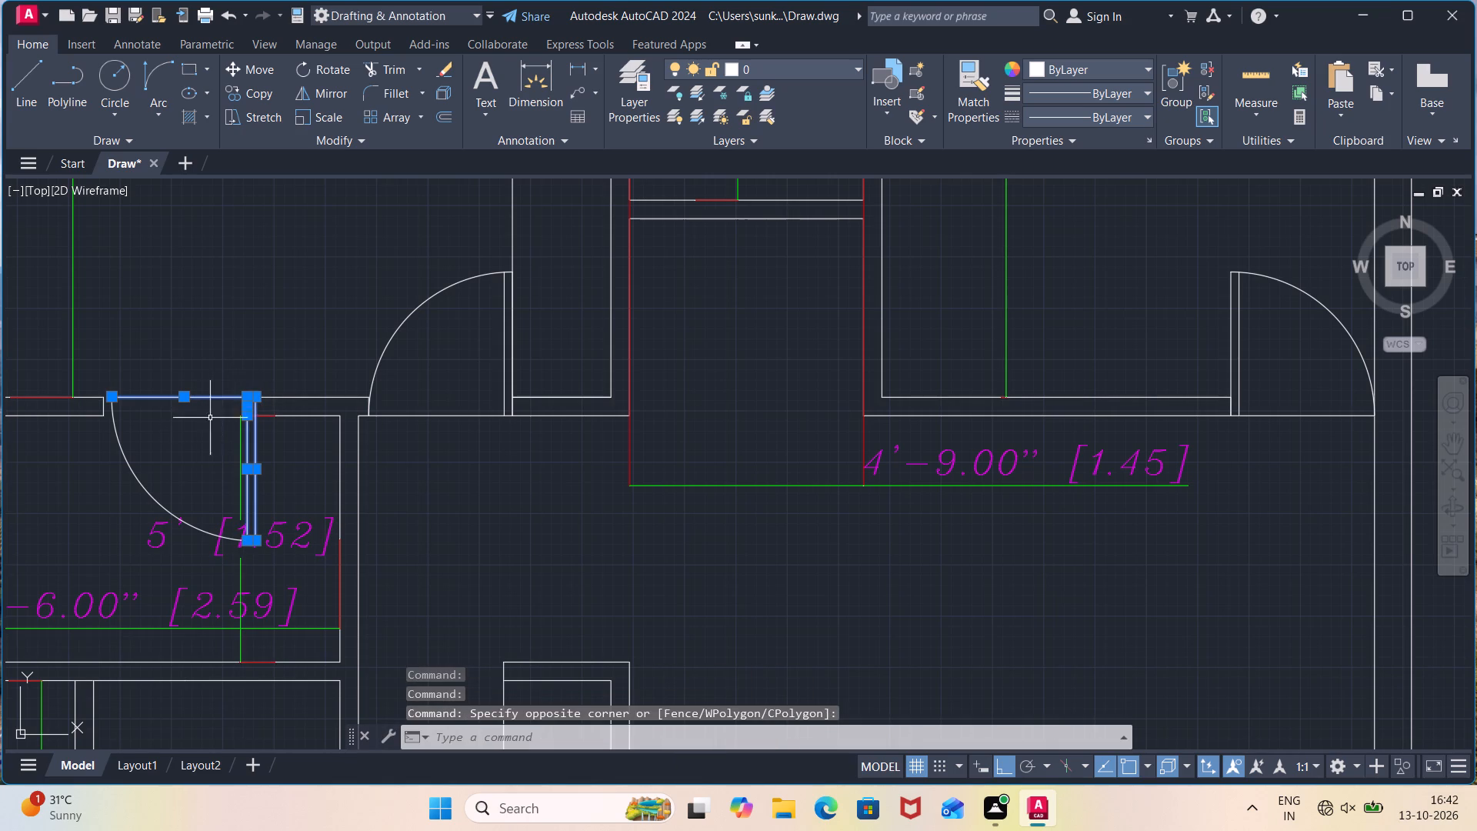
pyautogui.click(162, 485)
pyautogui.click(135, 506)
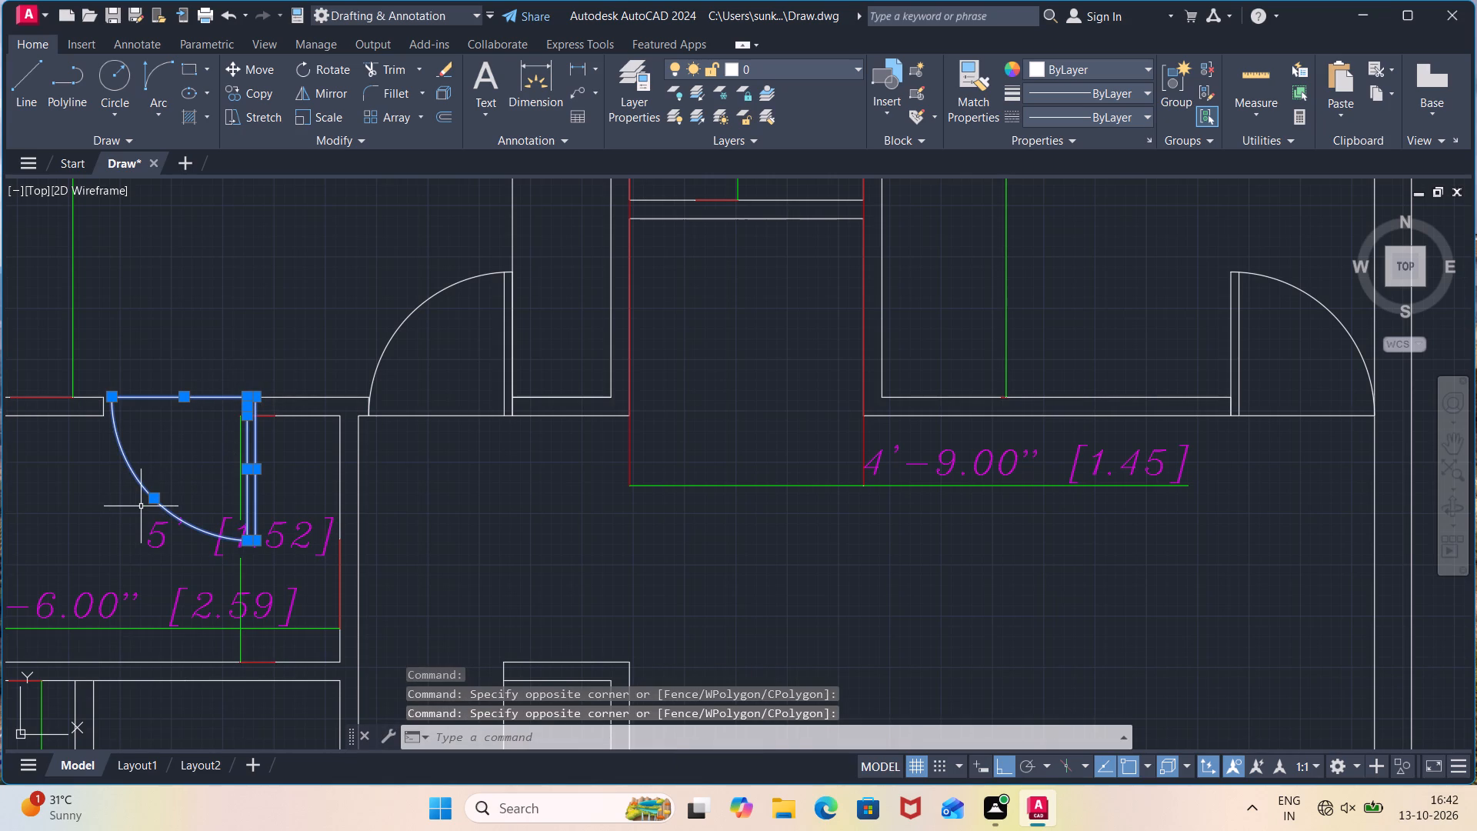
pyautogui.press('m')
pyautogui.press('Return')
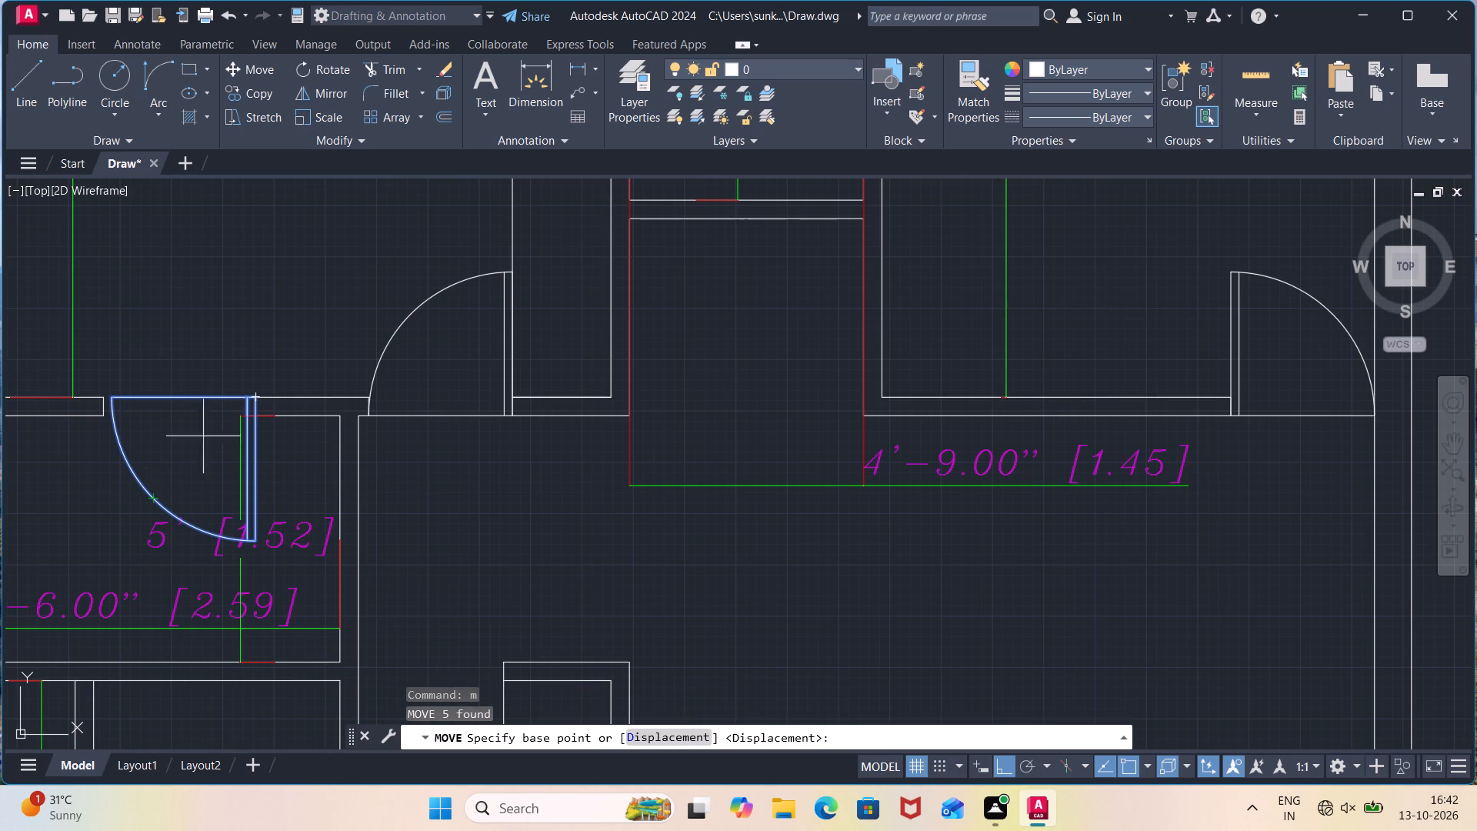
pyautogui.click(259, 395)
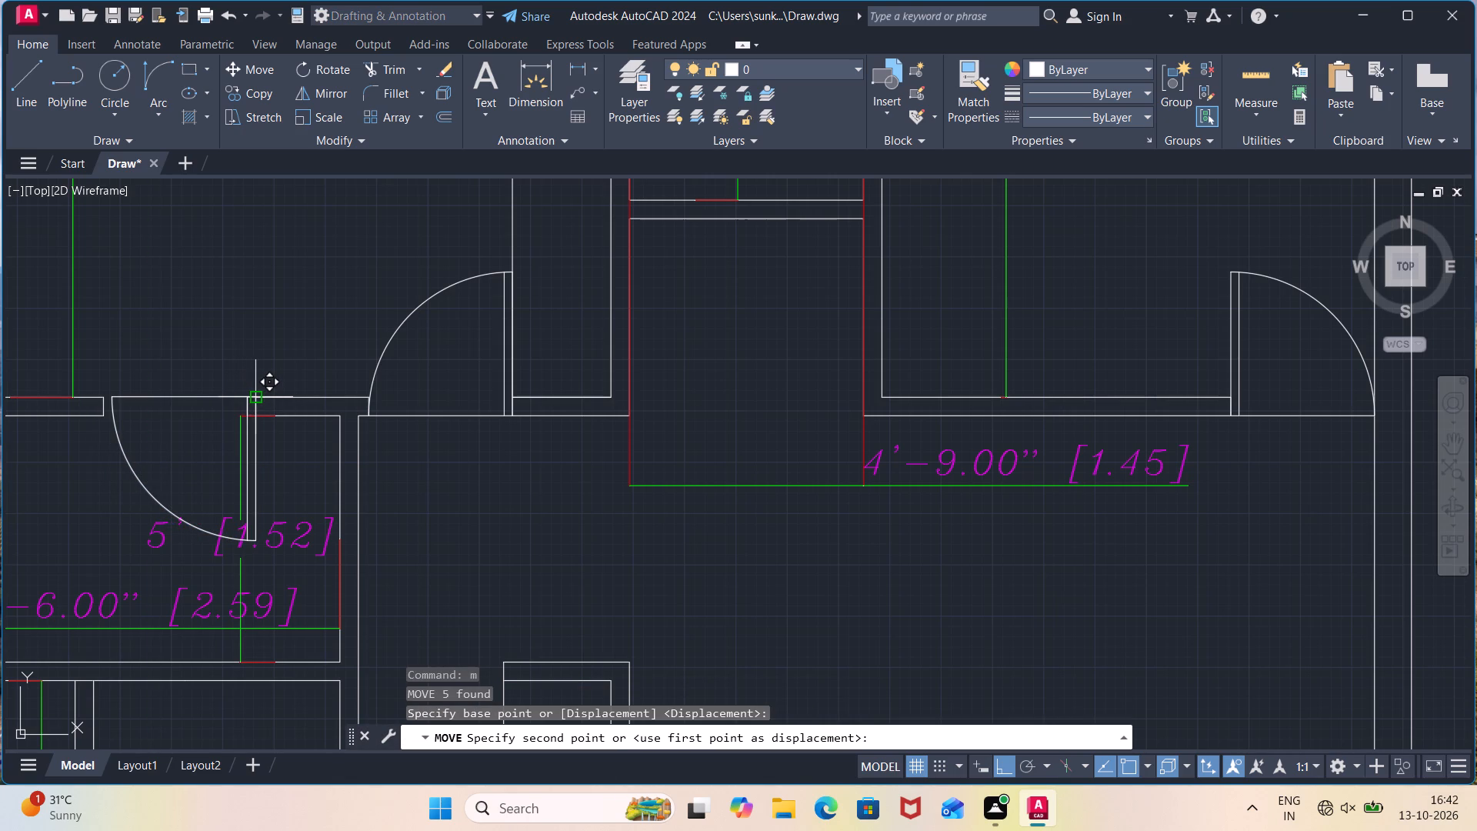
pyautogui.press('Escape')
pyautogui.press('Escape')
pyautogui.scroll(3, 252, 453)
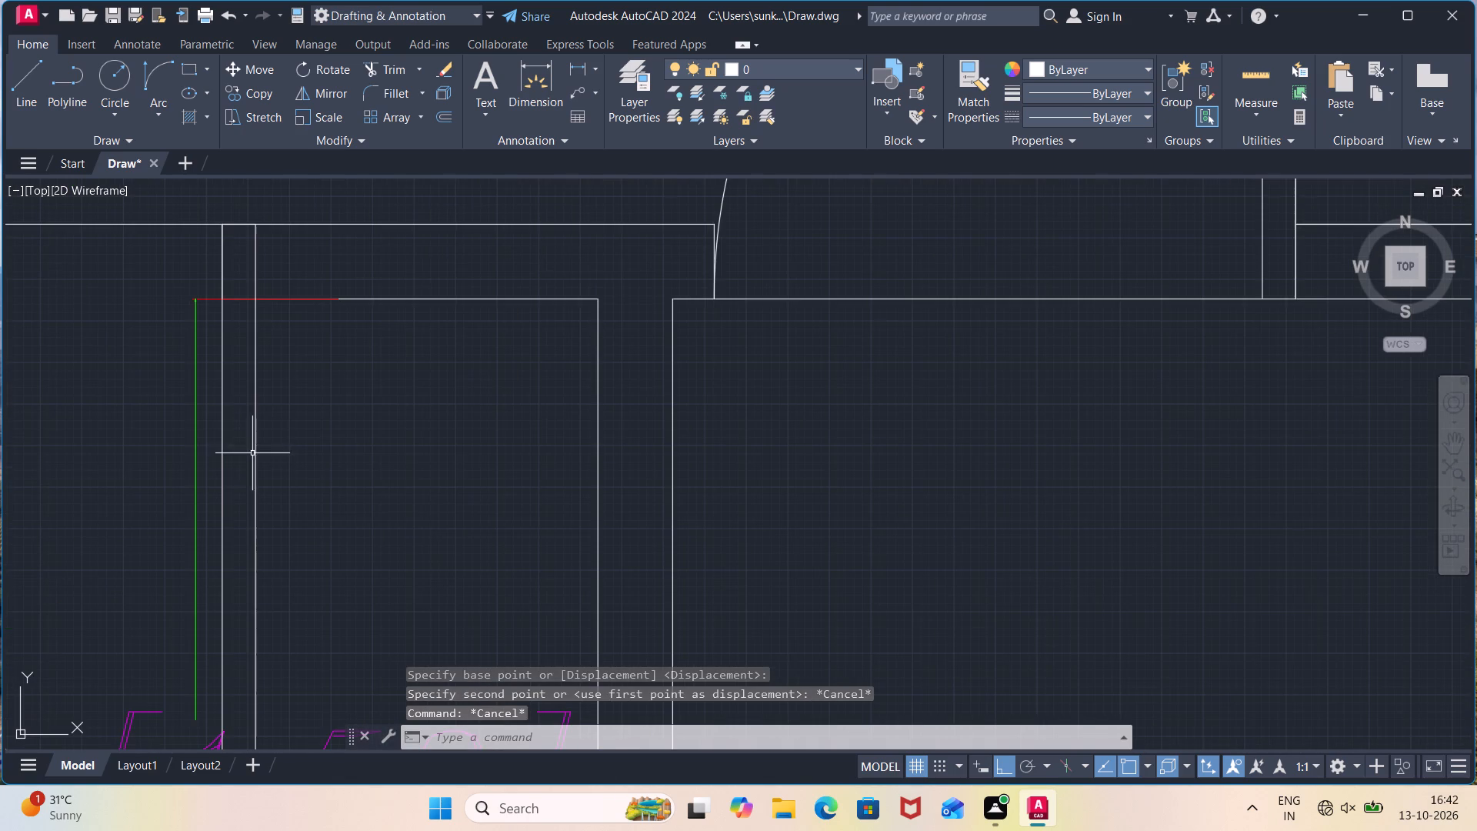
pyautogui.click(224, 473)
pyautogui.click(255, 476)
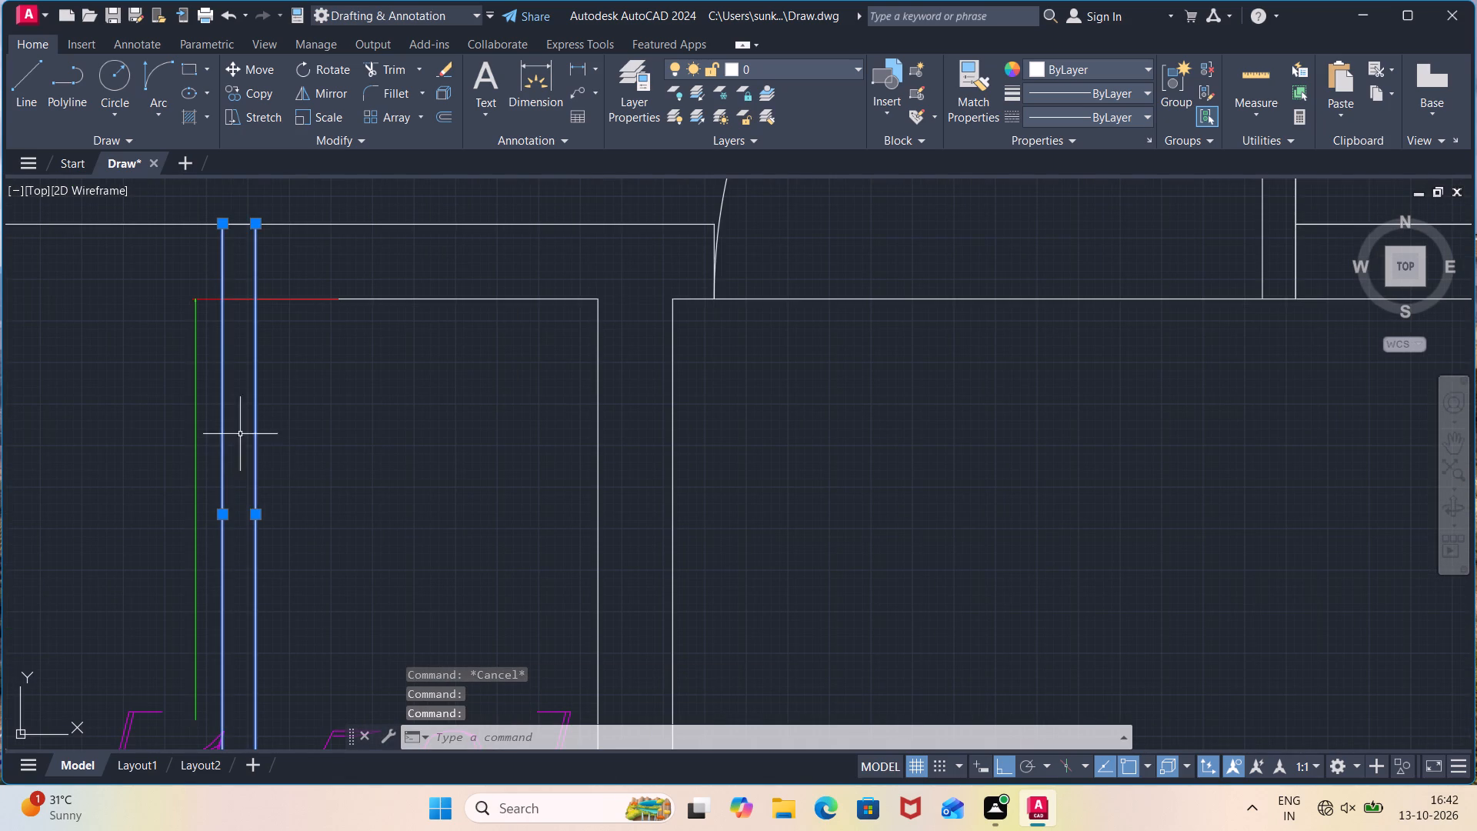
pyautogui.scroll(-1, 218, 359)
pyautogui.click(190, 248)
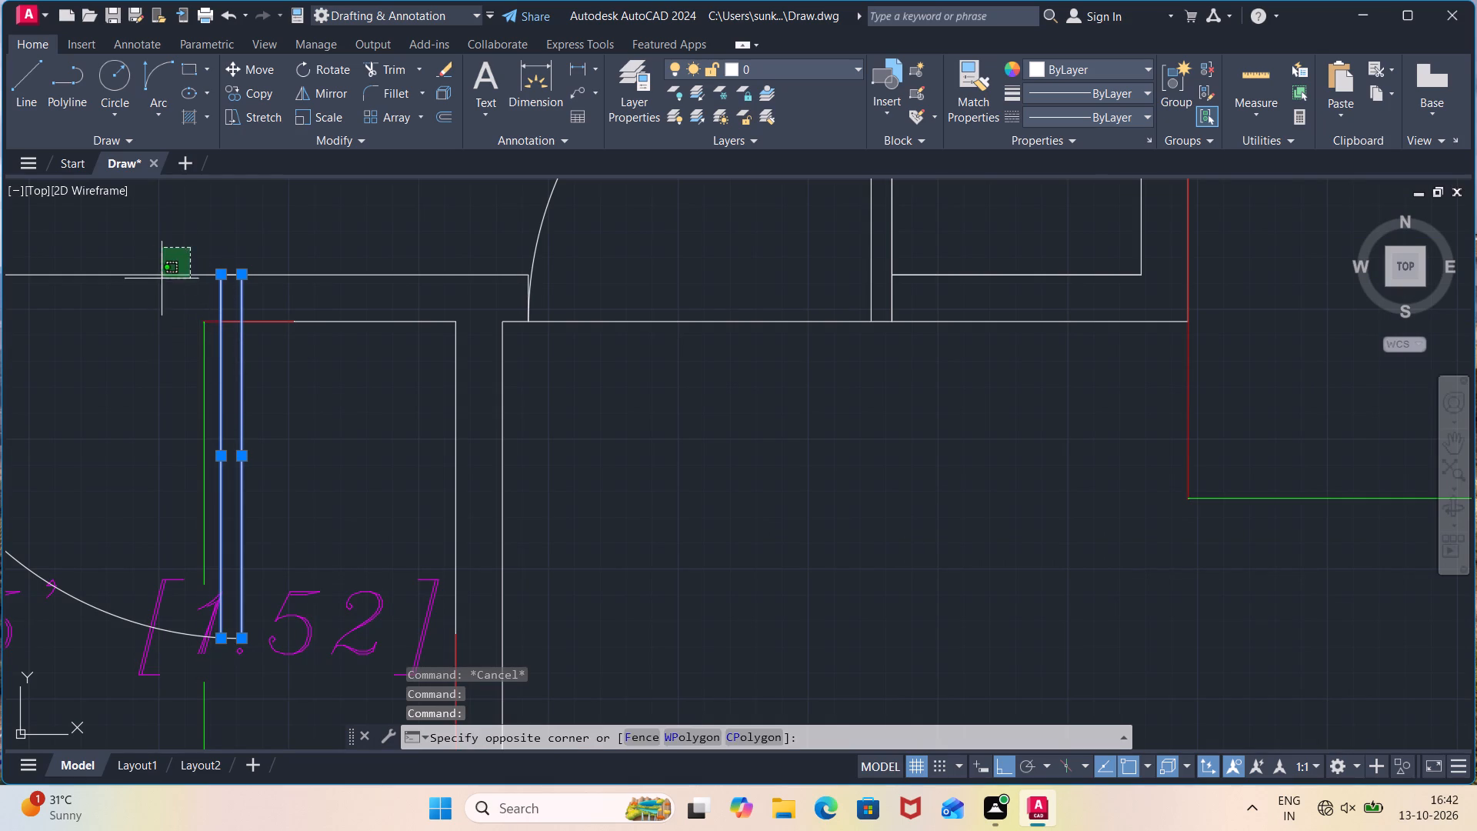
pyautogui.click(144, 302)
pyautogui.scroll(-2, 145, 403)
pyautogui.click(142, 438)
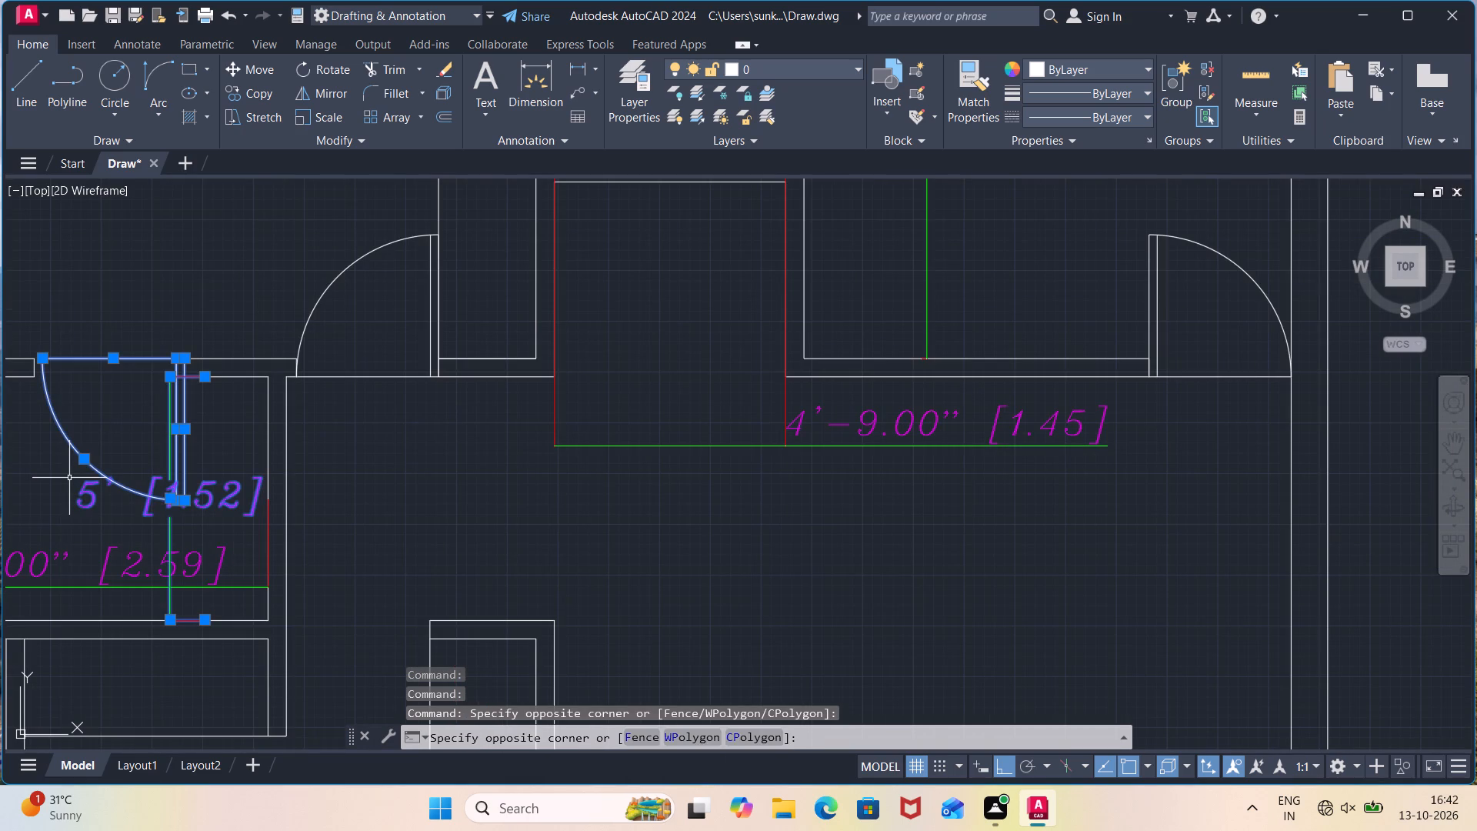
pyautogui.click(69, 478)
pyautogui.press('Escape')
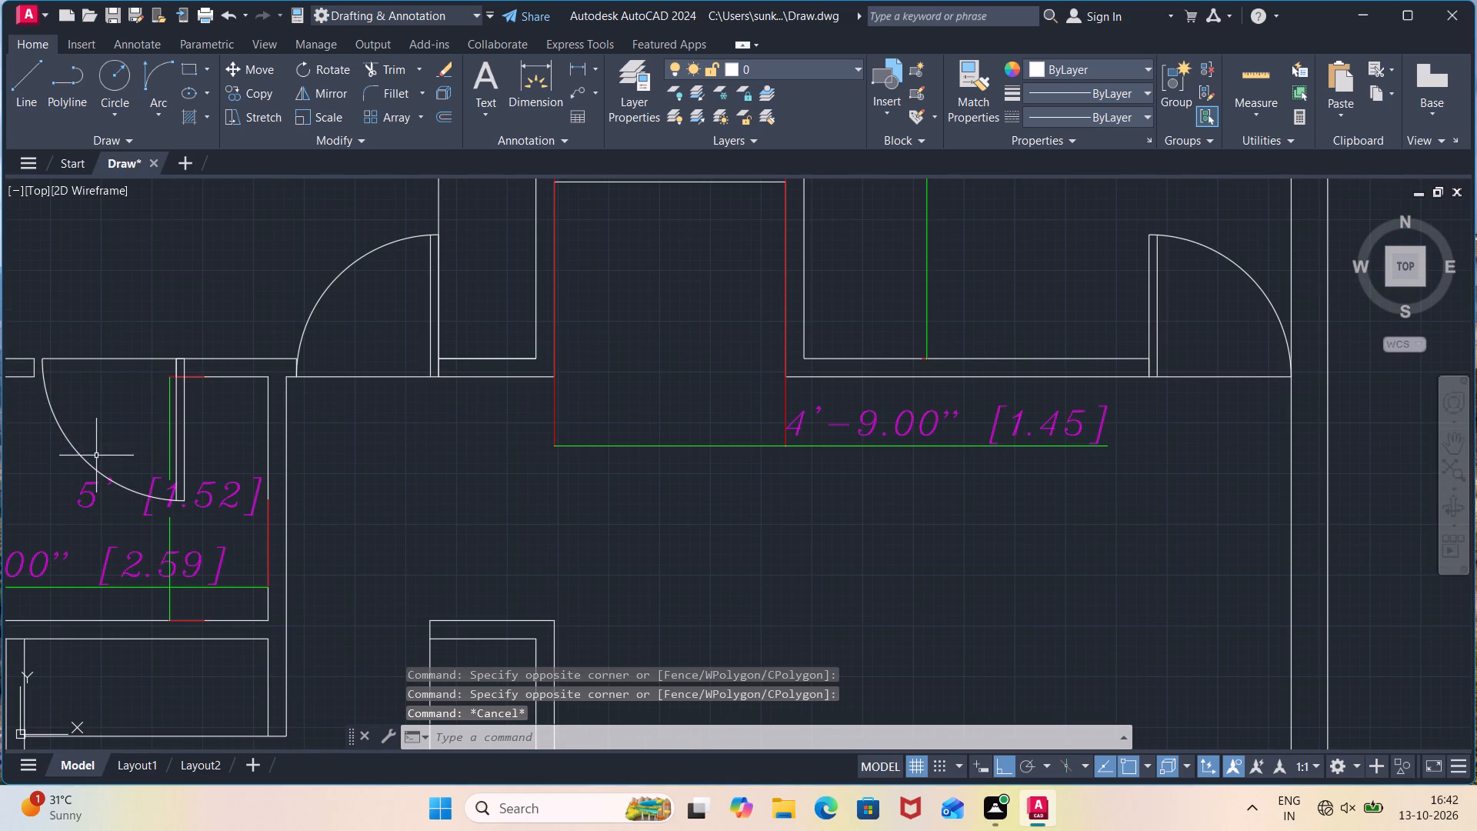
# Move the door symbol of the 5' deep room left by one leaf thickness, from the leaf's outer top corner to its inner line's top end.
pyautogui.click(94, 438)
pyautogui.click(48, 442)
pyautogui.click(122, 342)
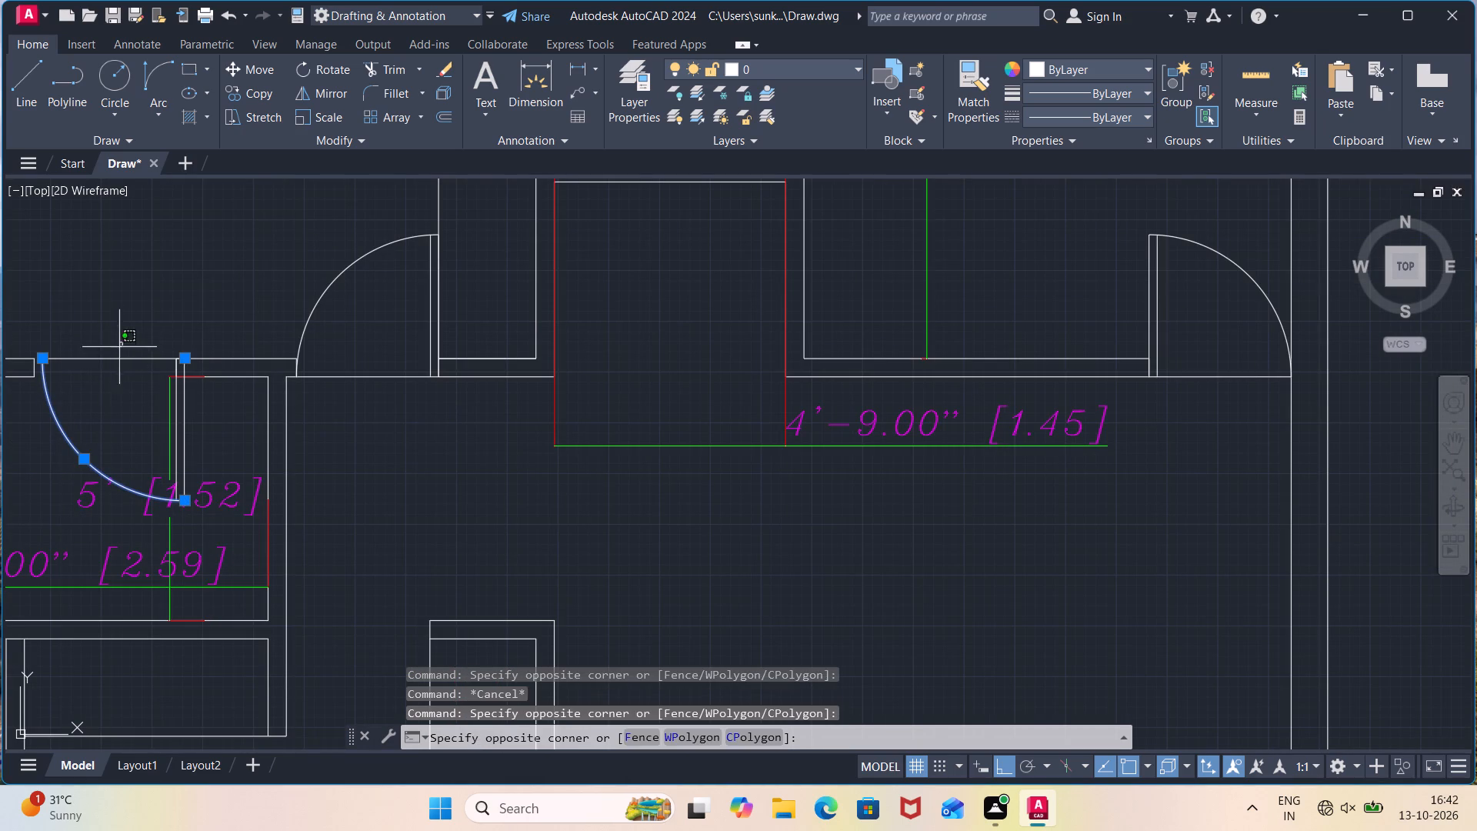
pyautogui.click(94, 392)
pyautogui.click(182, 421)
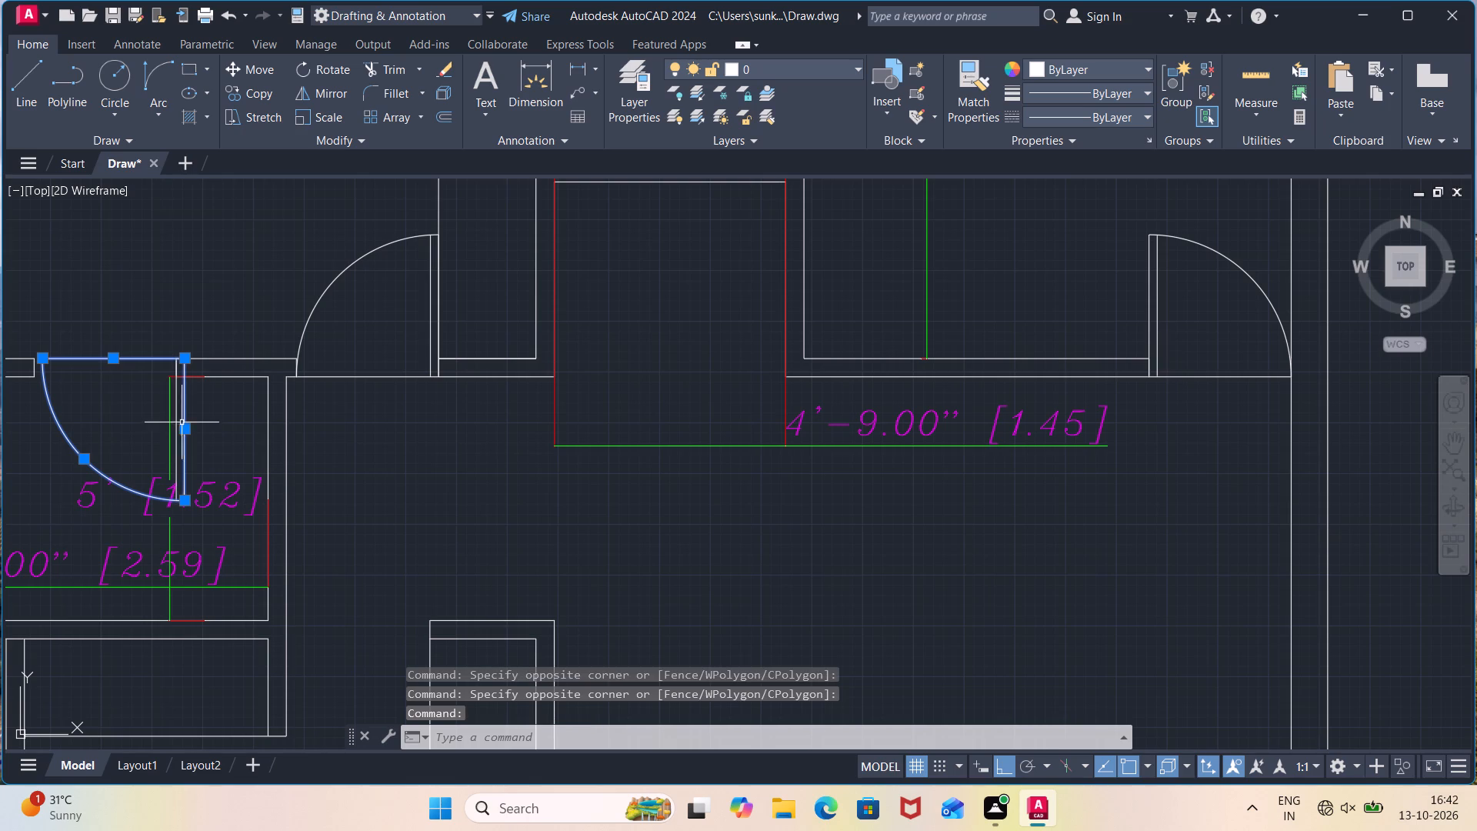
pyautogui.click(175, 428)
pyautogui.press('n')
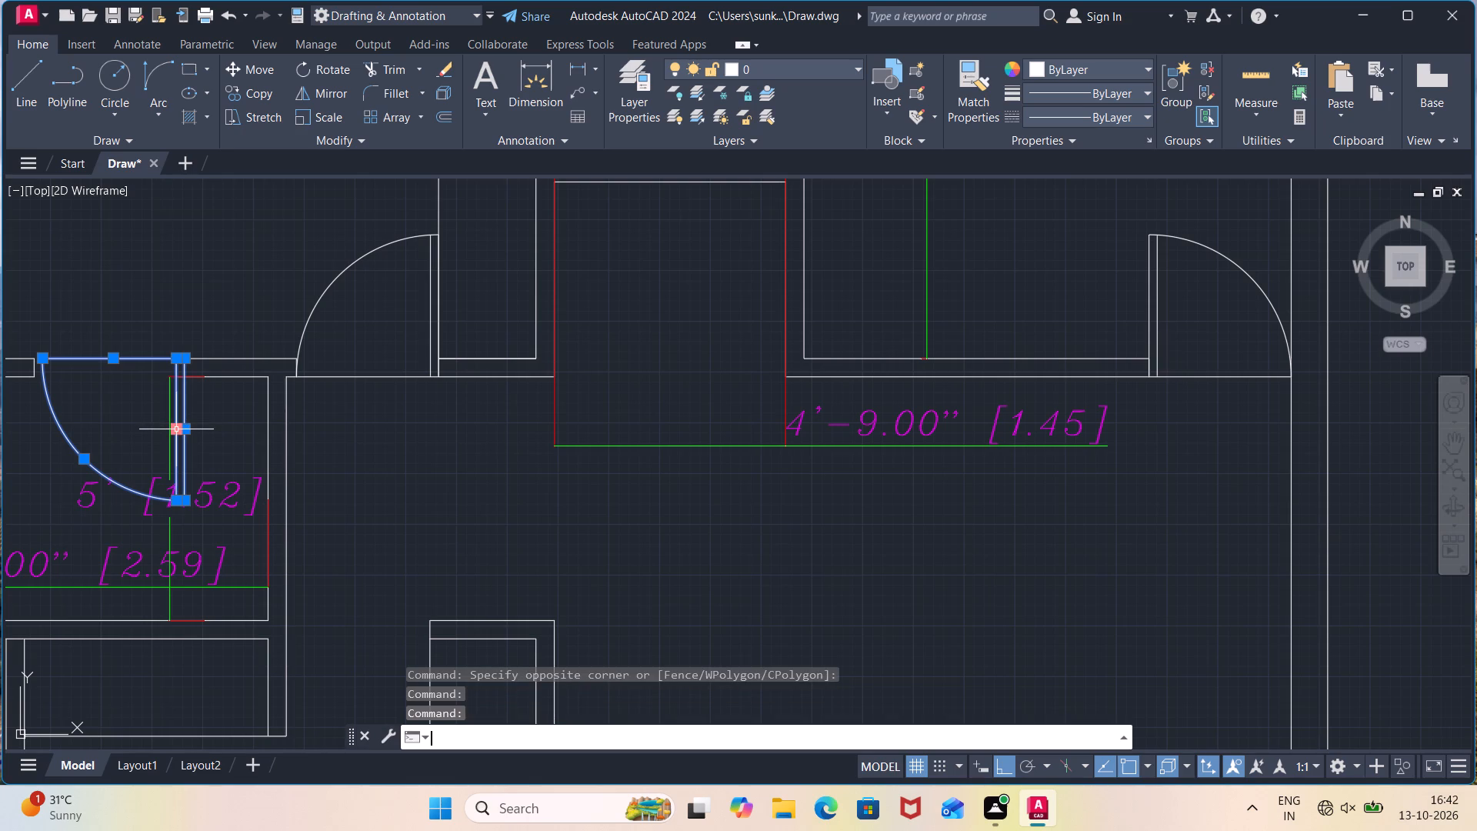
pyautogui.press('Return')
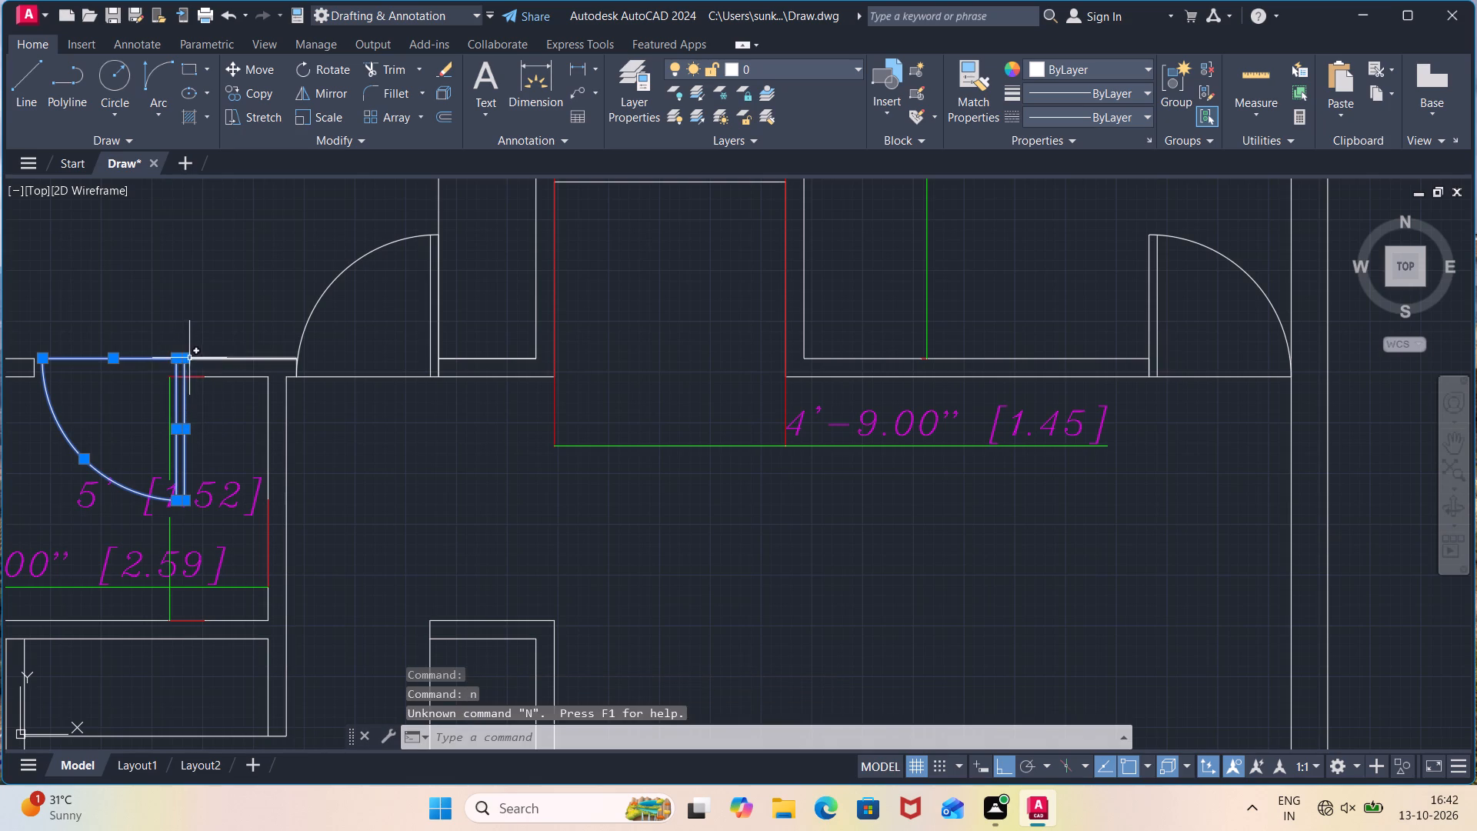
pyautogui.press('m')
pyautogui.press('Return')
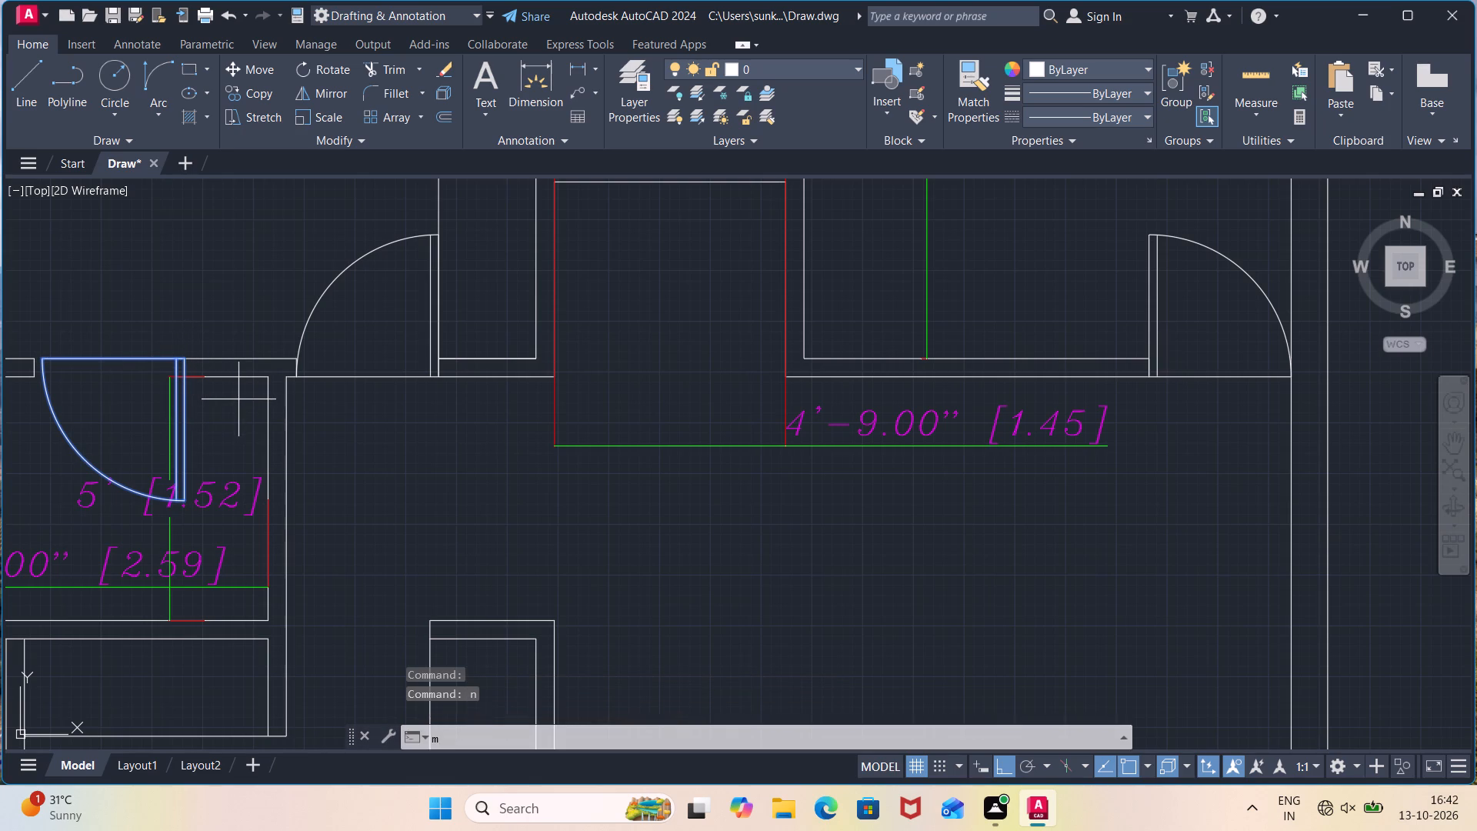
pyautogui.click(182, 356)
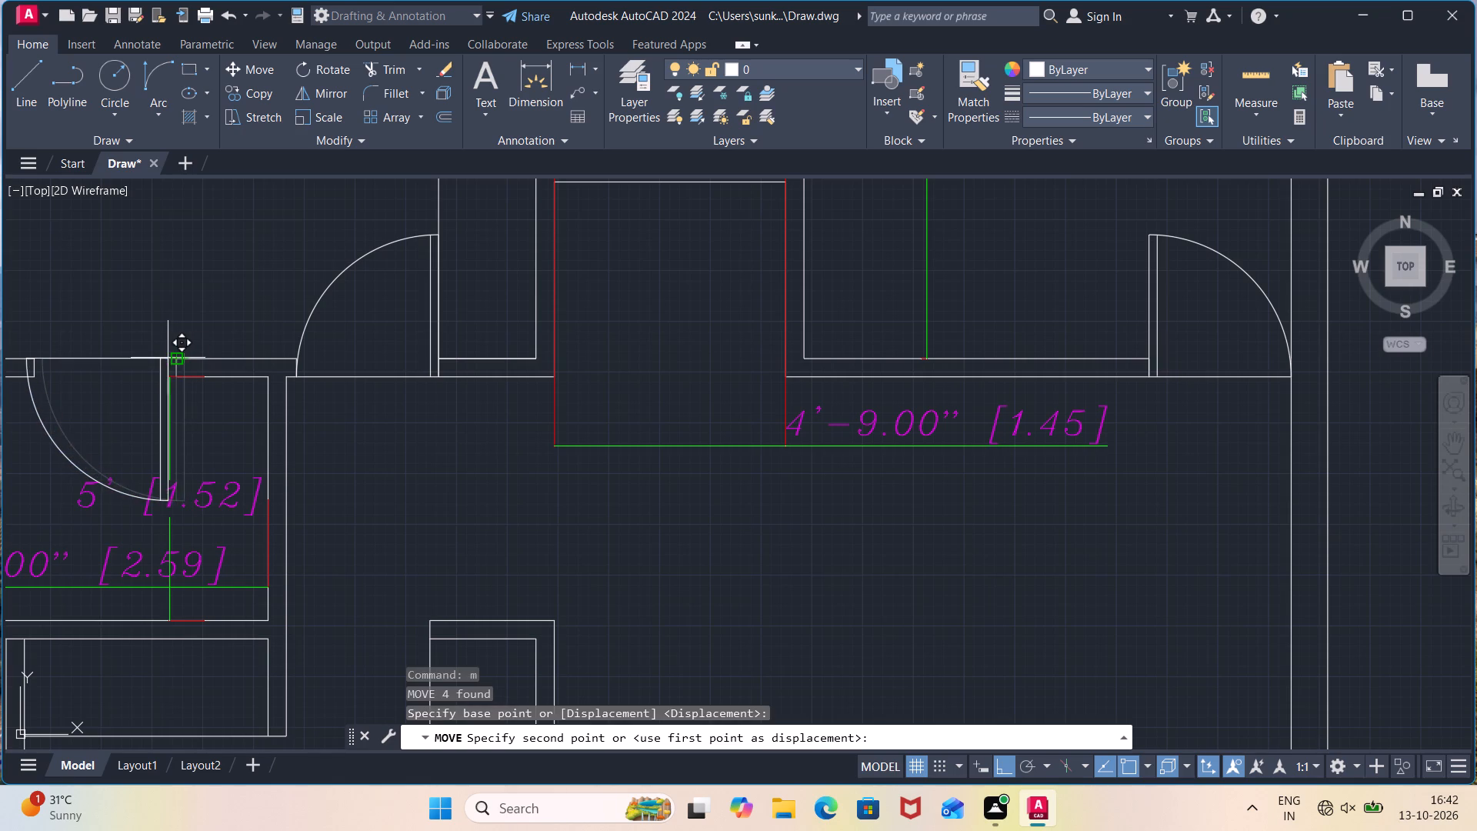
pyautogui.scroll(3, 168, 352)
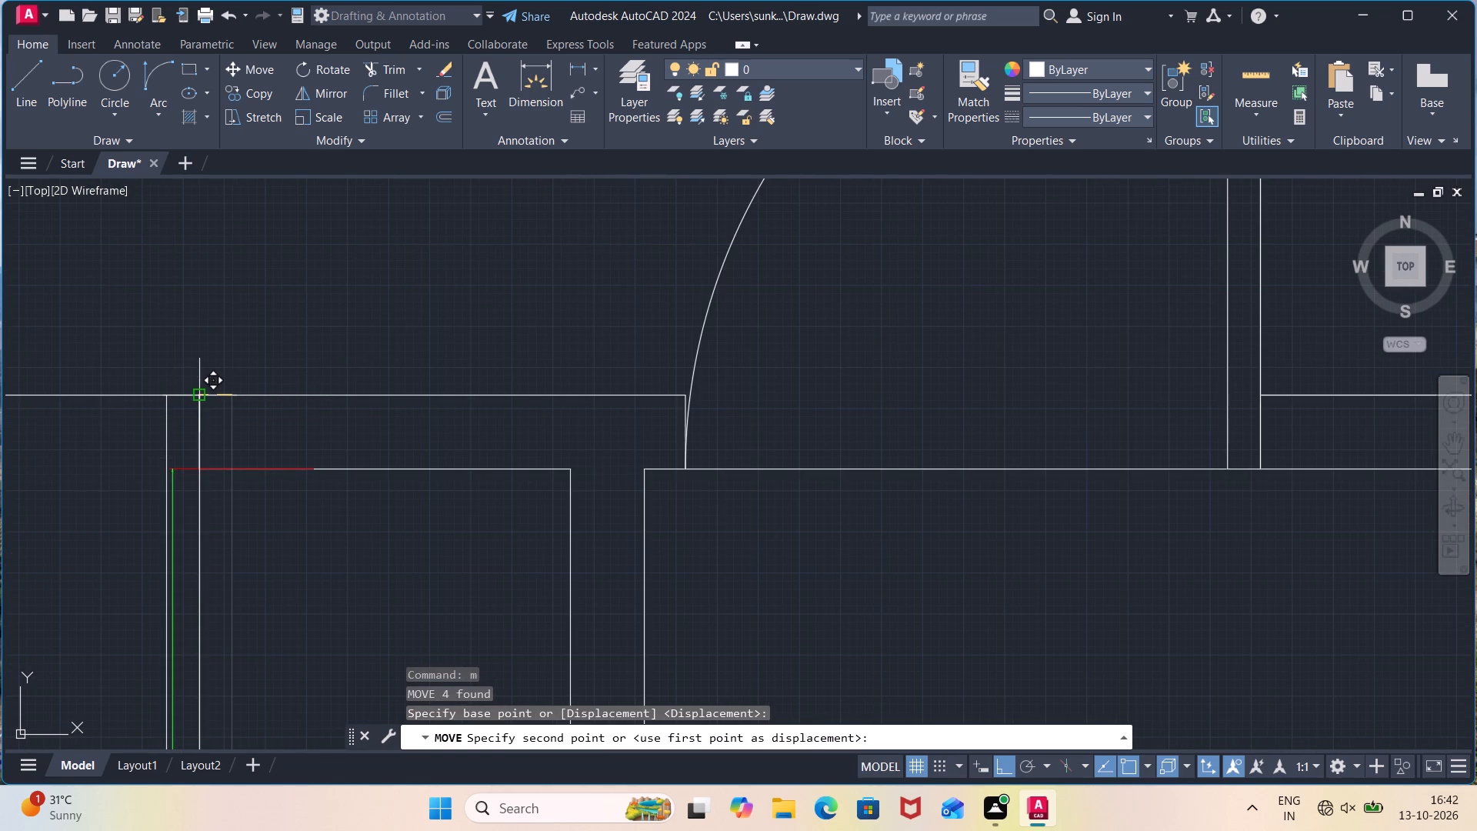
pyautogui.click(197, 397)
# Draw an L of two lines beside the plan, 2'11" horizontally to the left and 2'11" vertically downward.
pyautogui.scroll(-5, 243, 436)
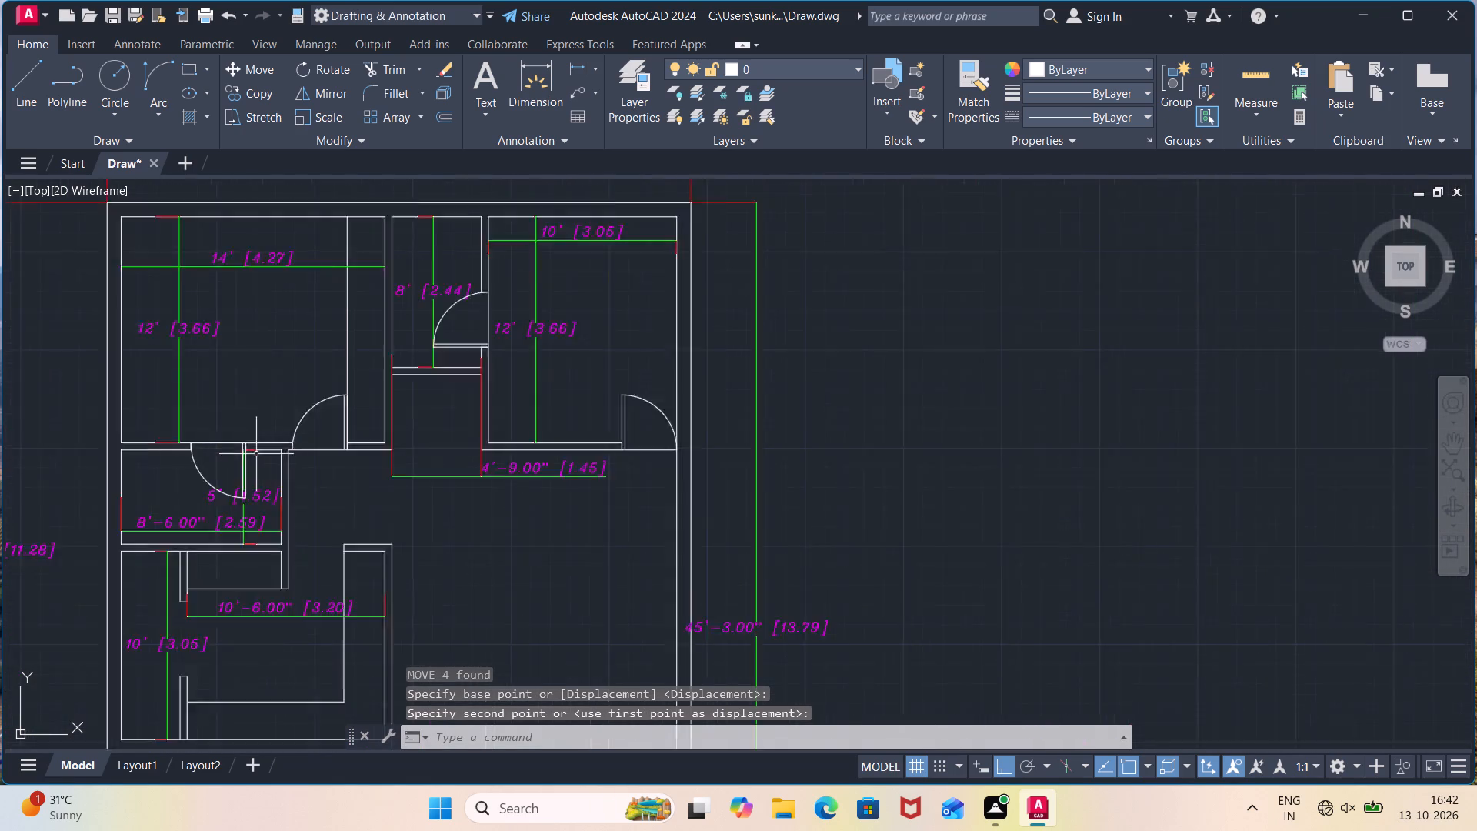
pyautogui.scroll(-1, 257, 454)
pyautogui.moveTo(498, 523); pyautogui.dragTo(352, 398, button='middle')
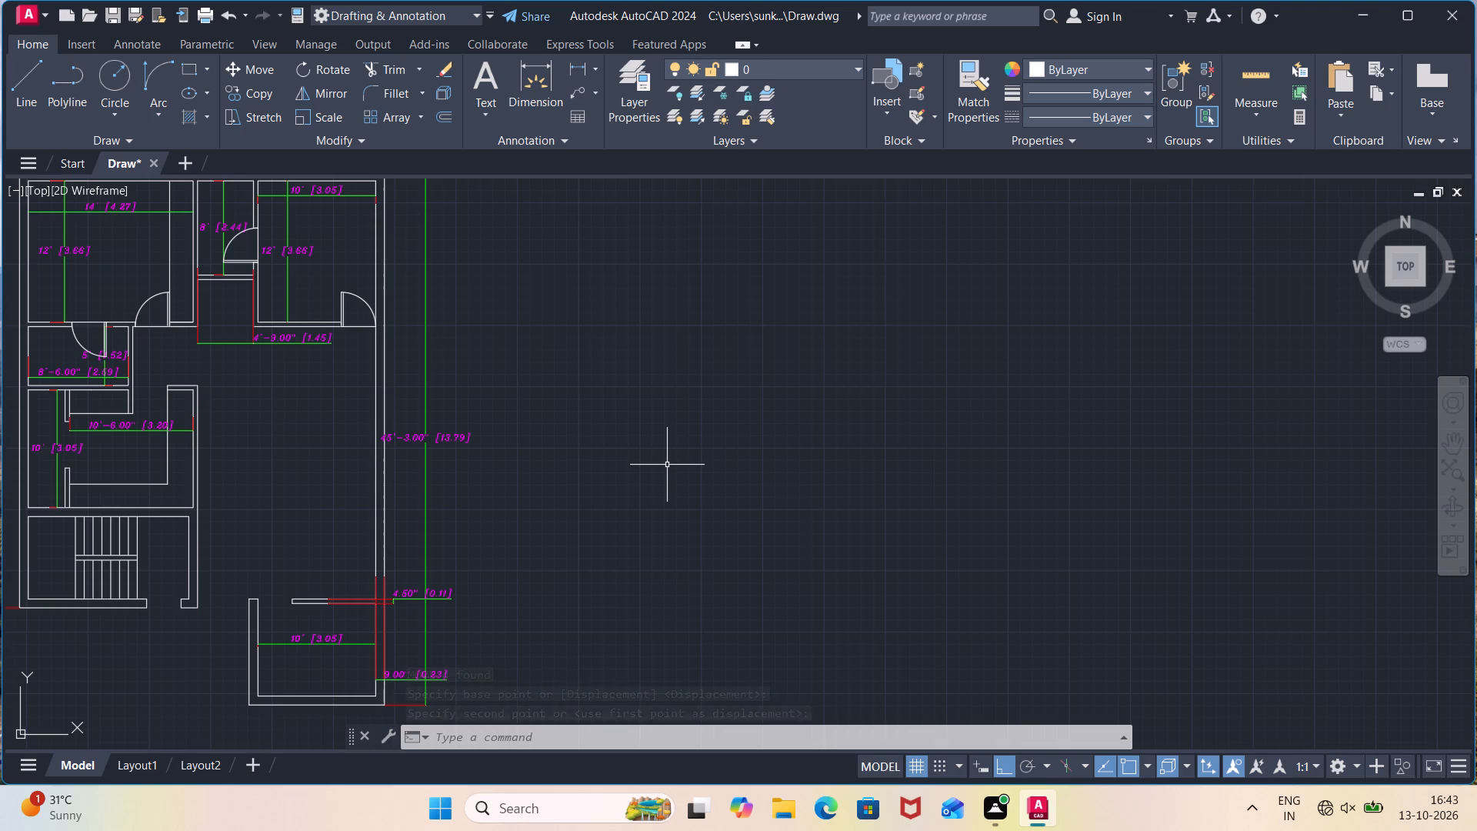
pyautogui.press('l')
pyautogui.press('Return')
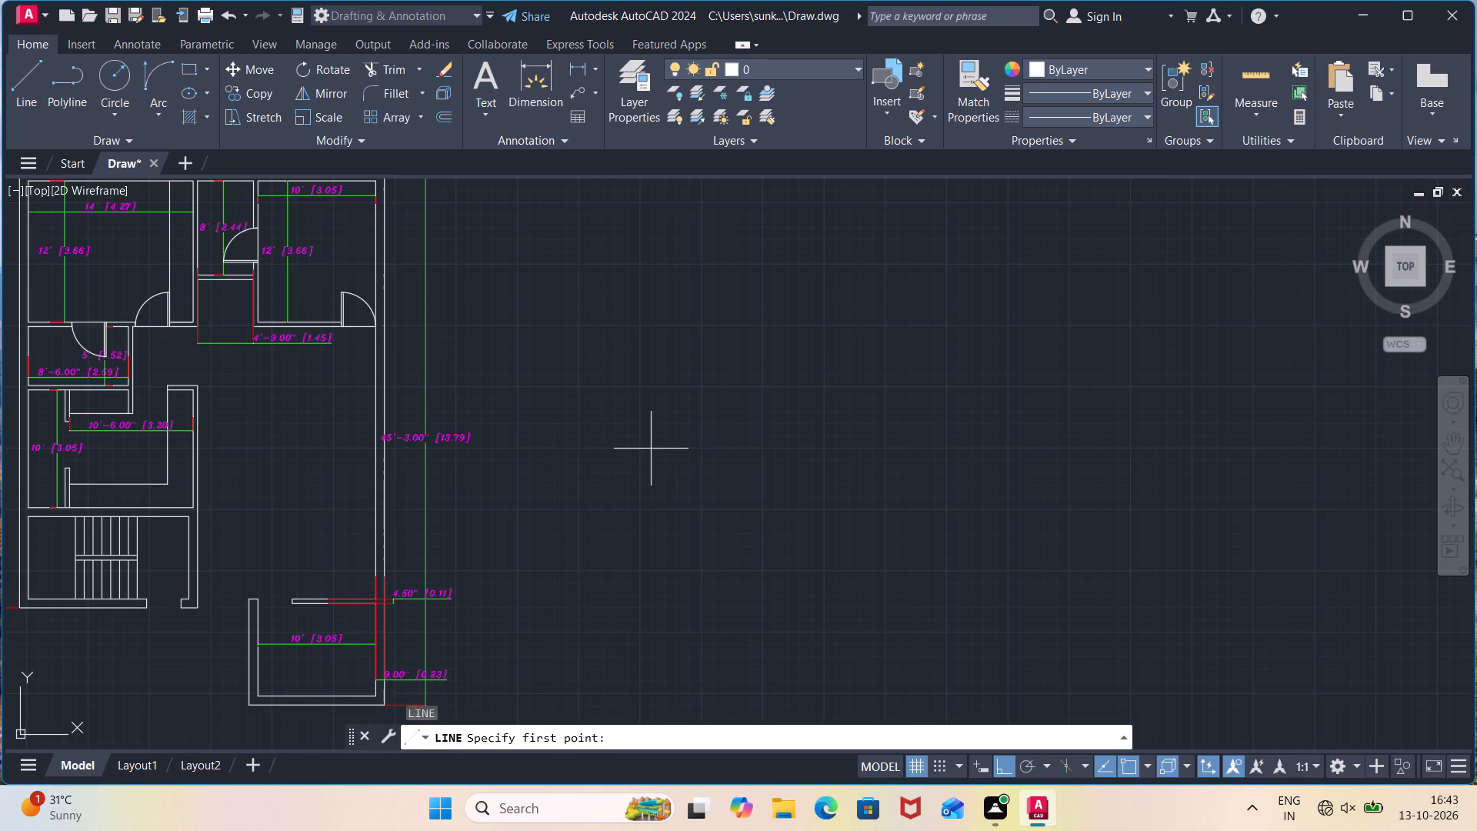
pyautogui.click(668, 520)
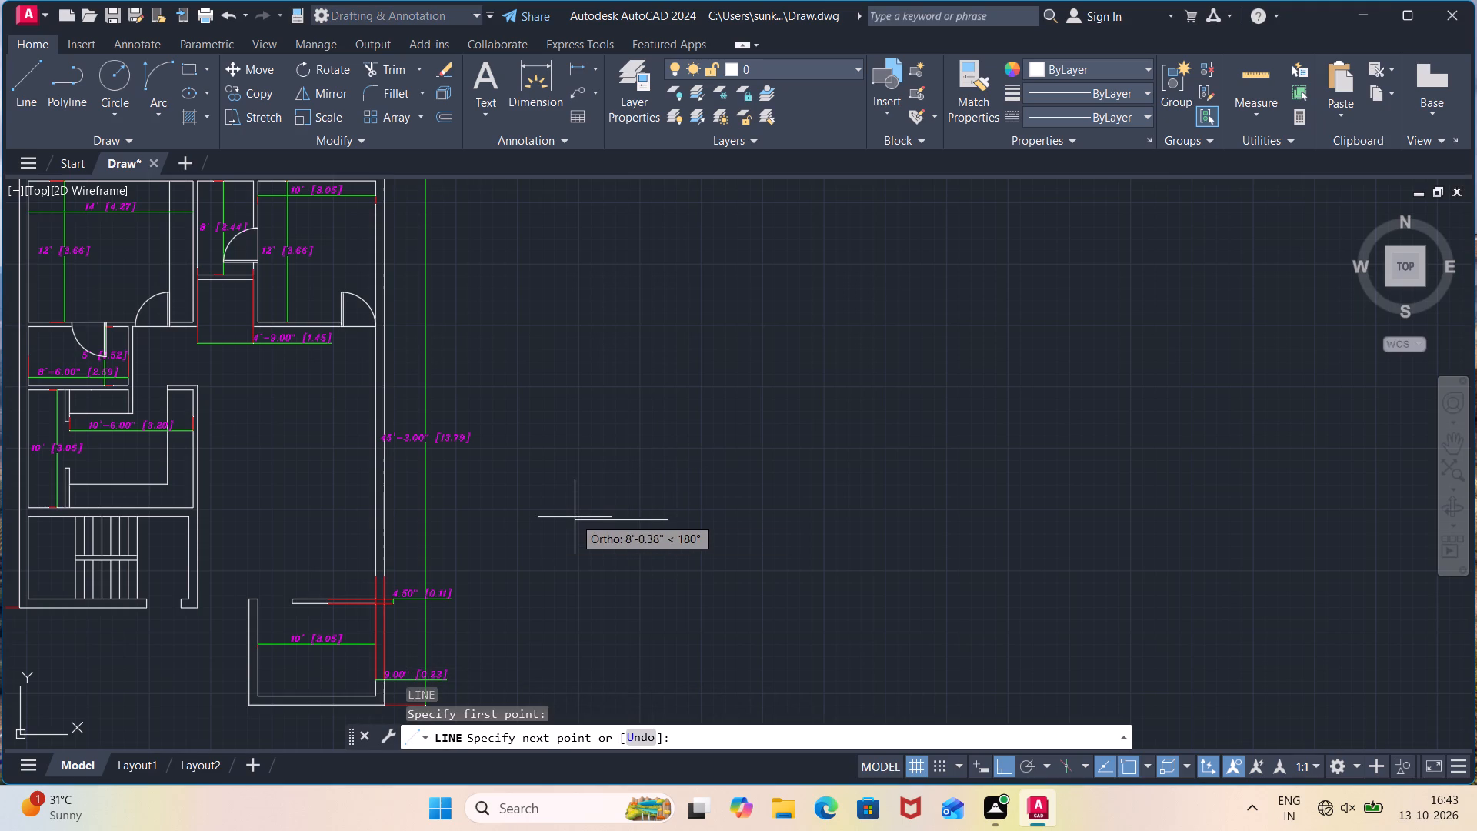
pyautogui.press('l')
pyautogui.press('Return')
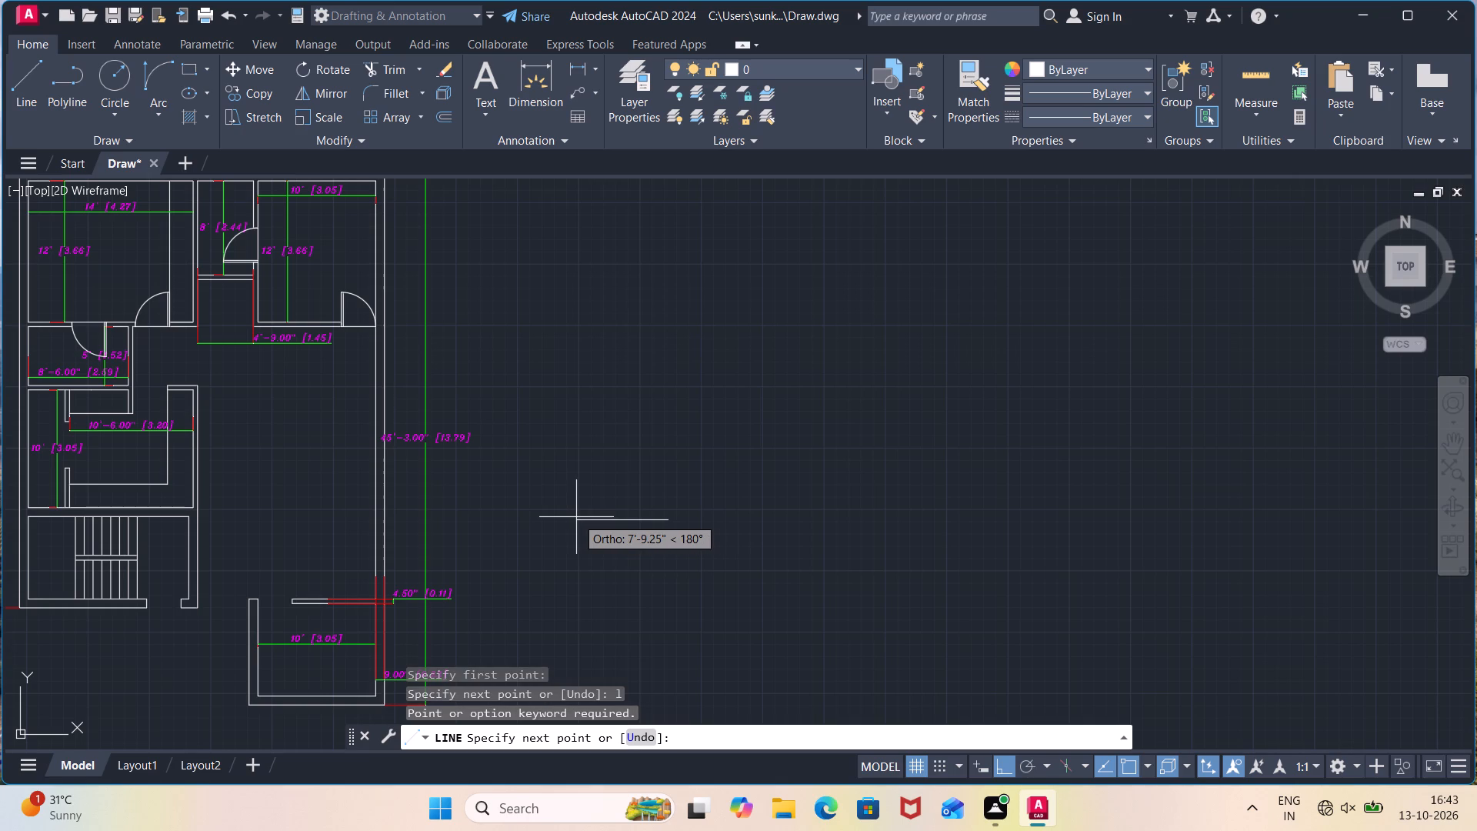
pyautogui.press('2')
pyautogui.write('\'11"')
pyautogui.press('Return')
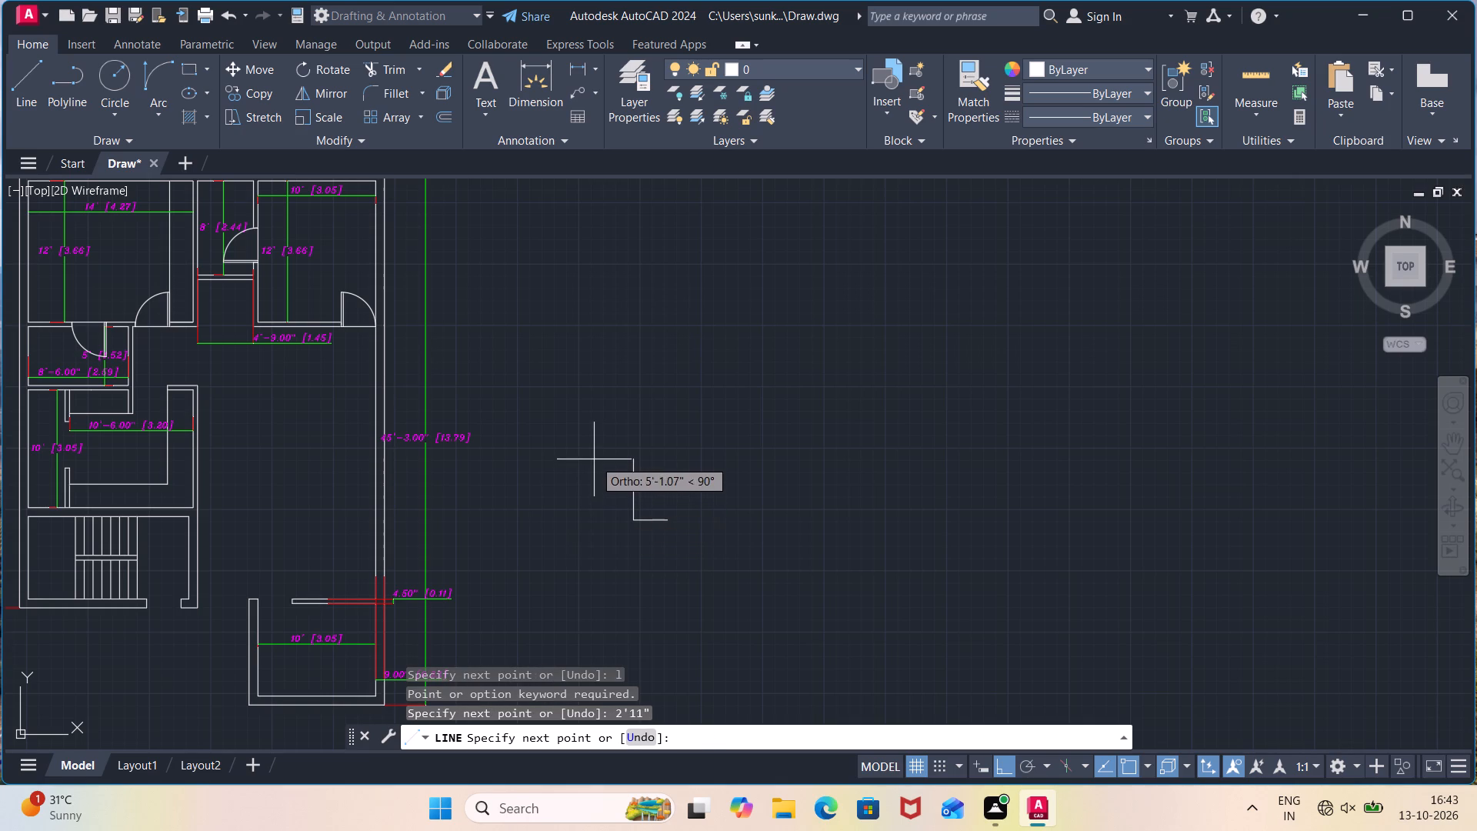
pyautogui.write("2'")
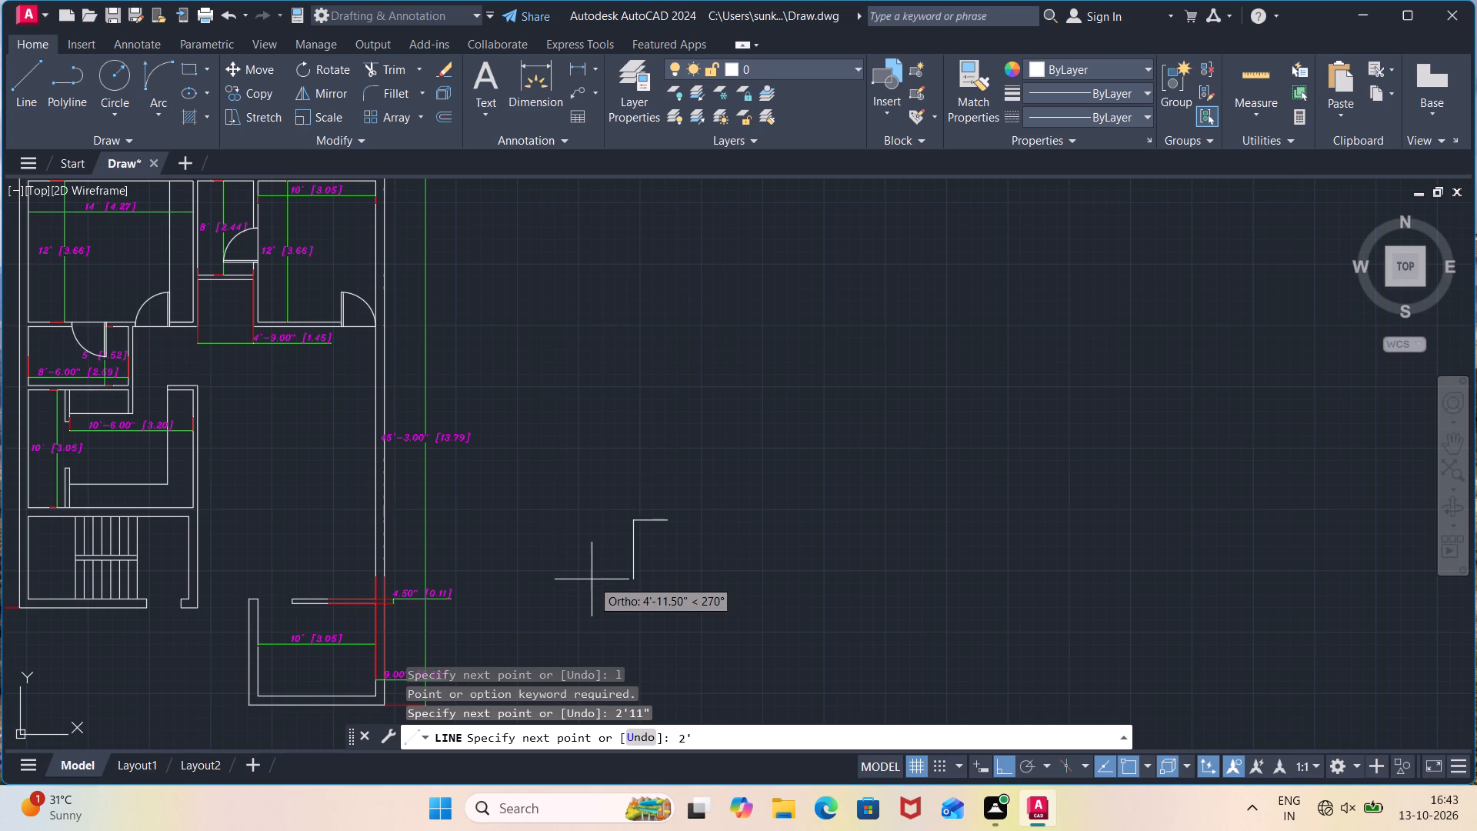
pyautogui.write('11')
pyautogui.hotkey('shift', '"')
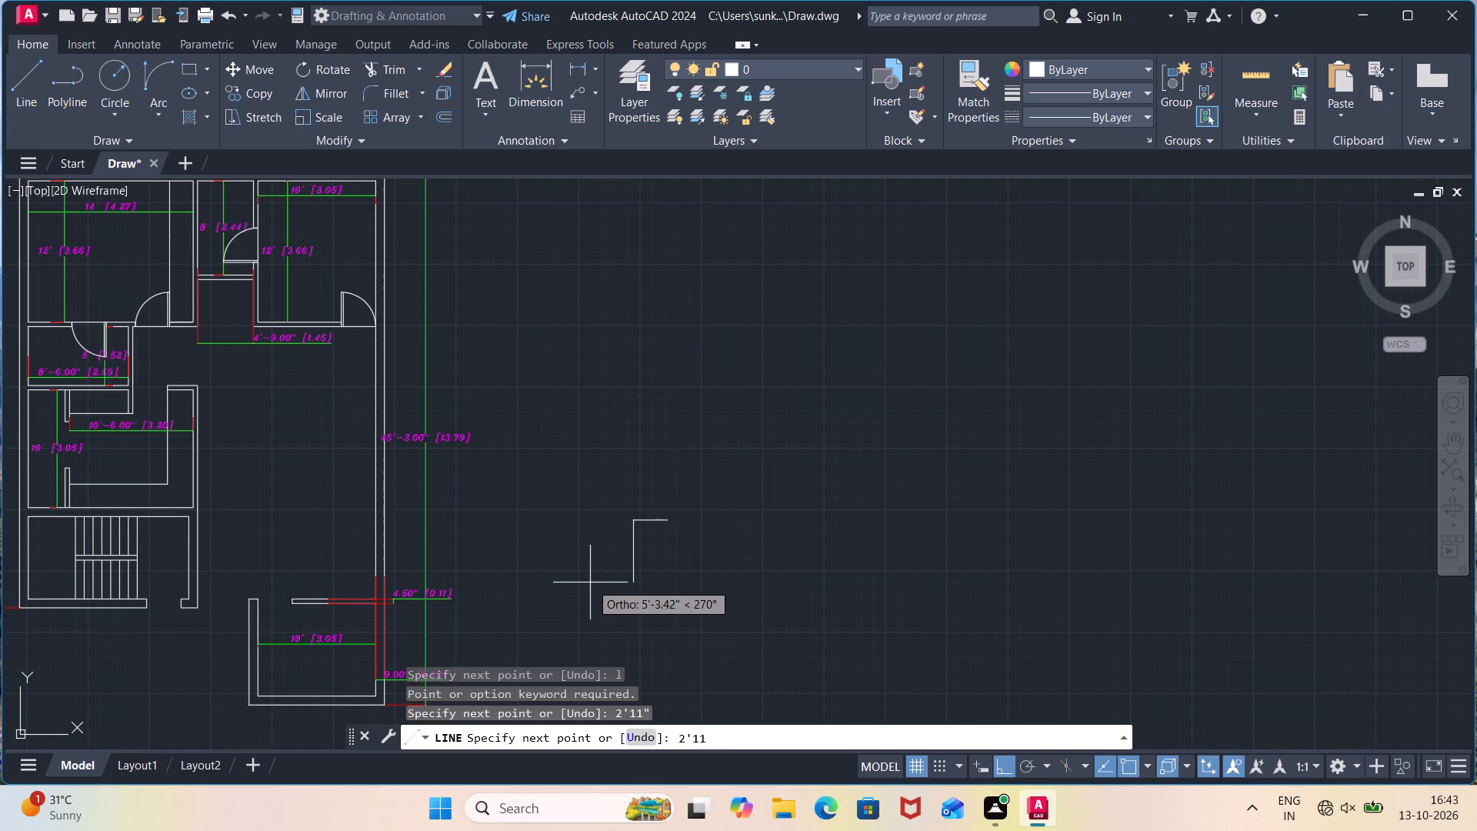
pyautogui.press('Return')
pyautogui.press('Escape')
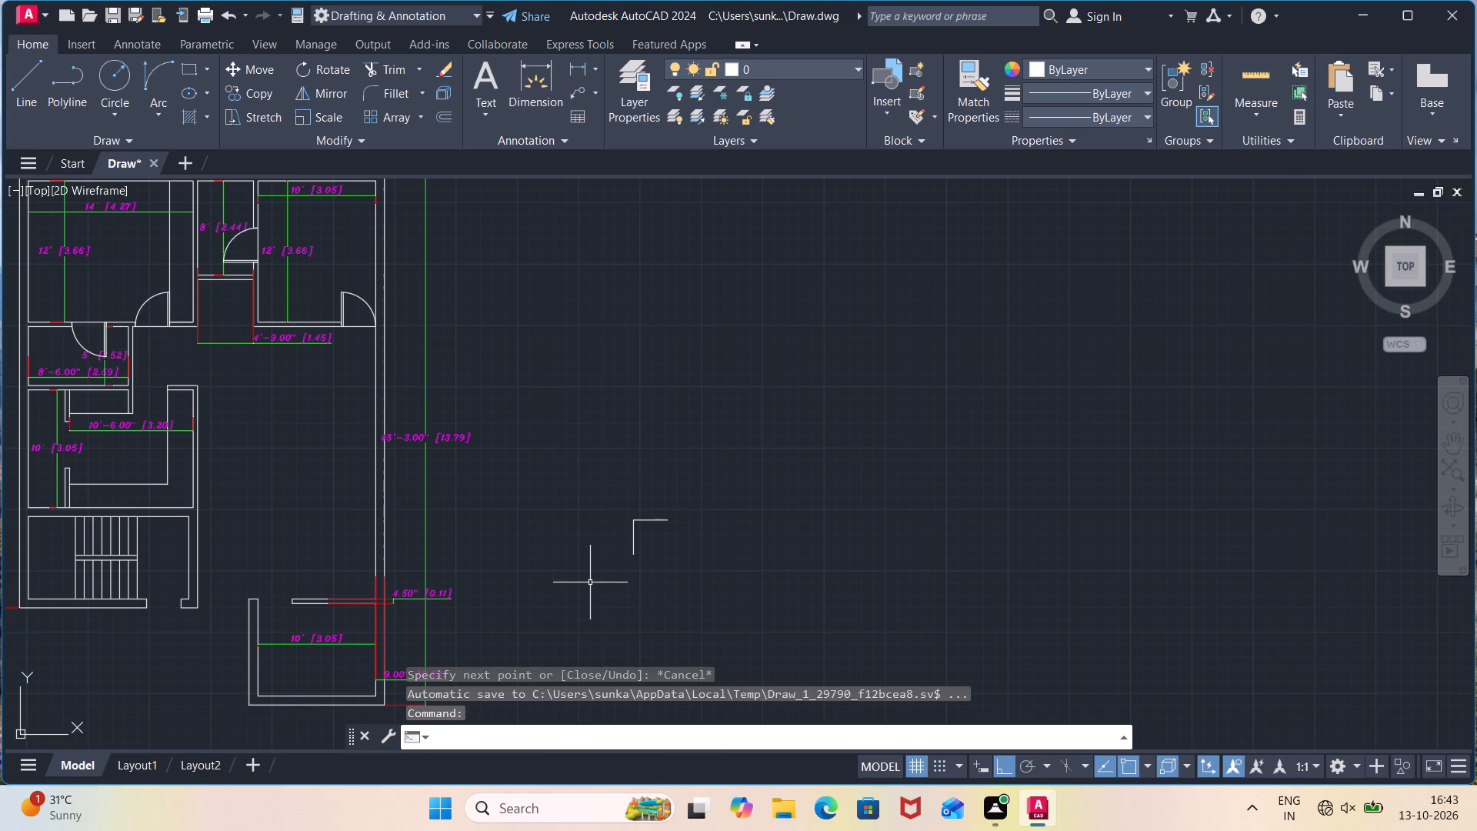
# Offset the L's vertical line 2" to the right to form the door leaf.
pyautogui.press('o')
pyautogui.press('Return')
pyautogui.press('Return')
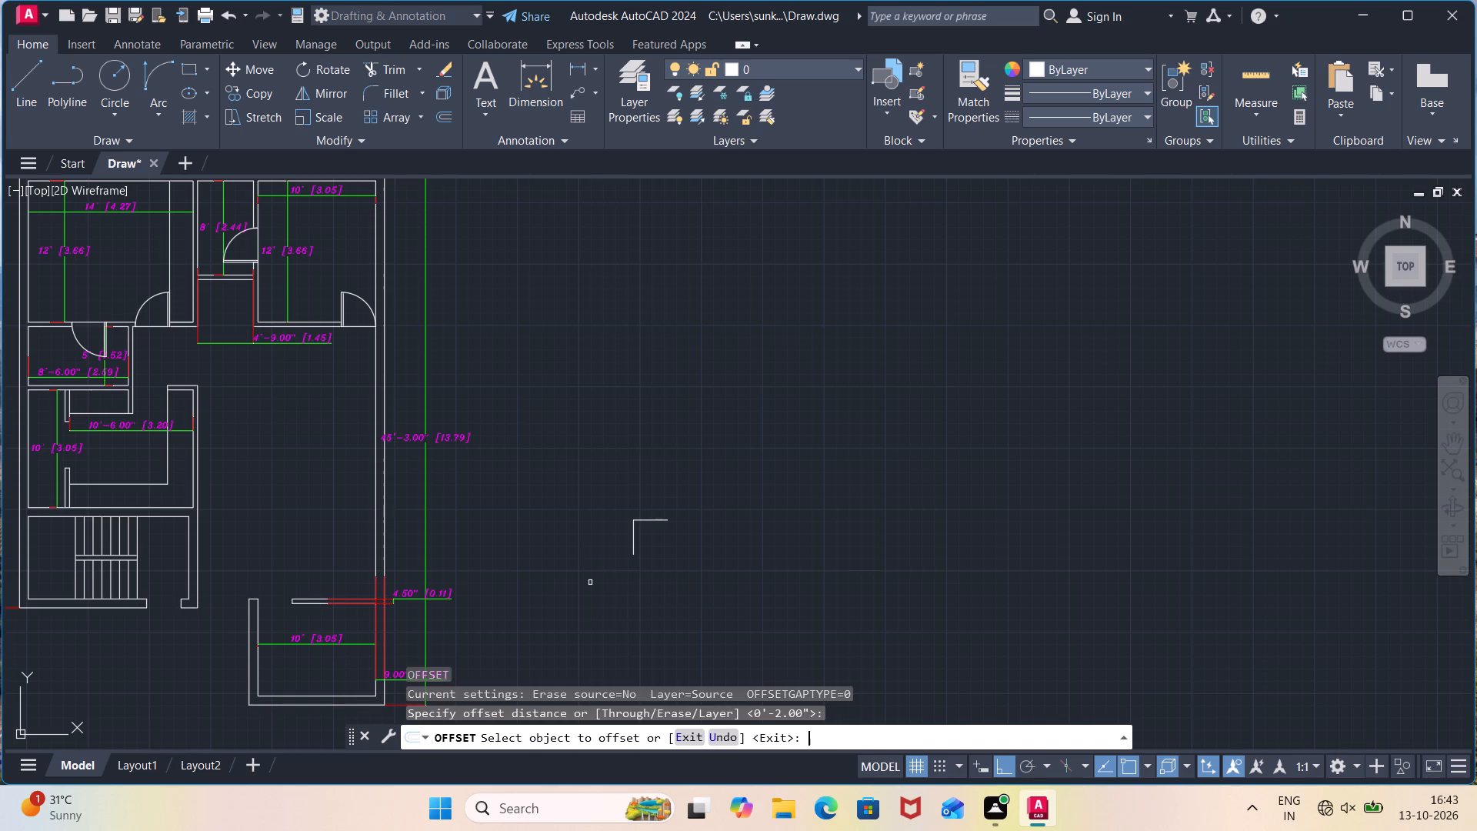
pyautogui.click(635, 546)
pyautogui.click(668, 547)
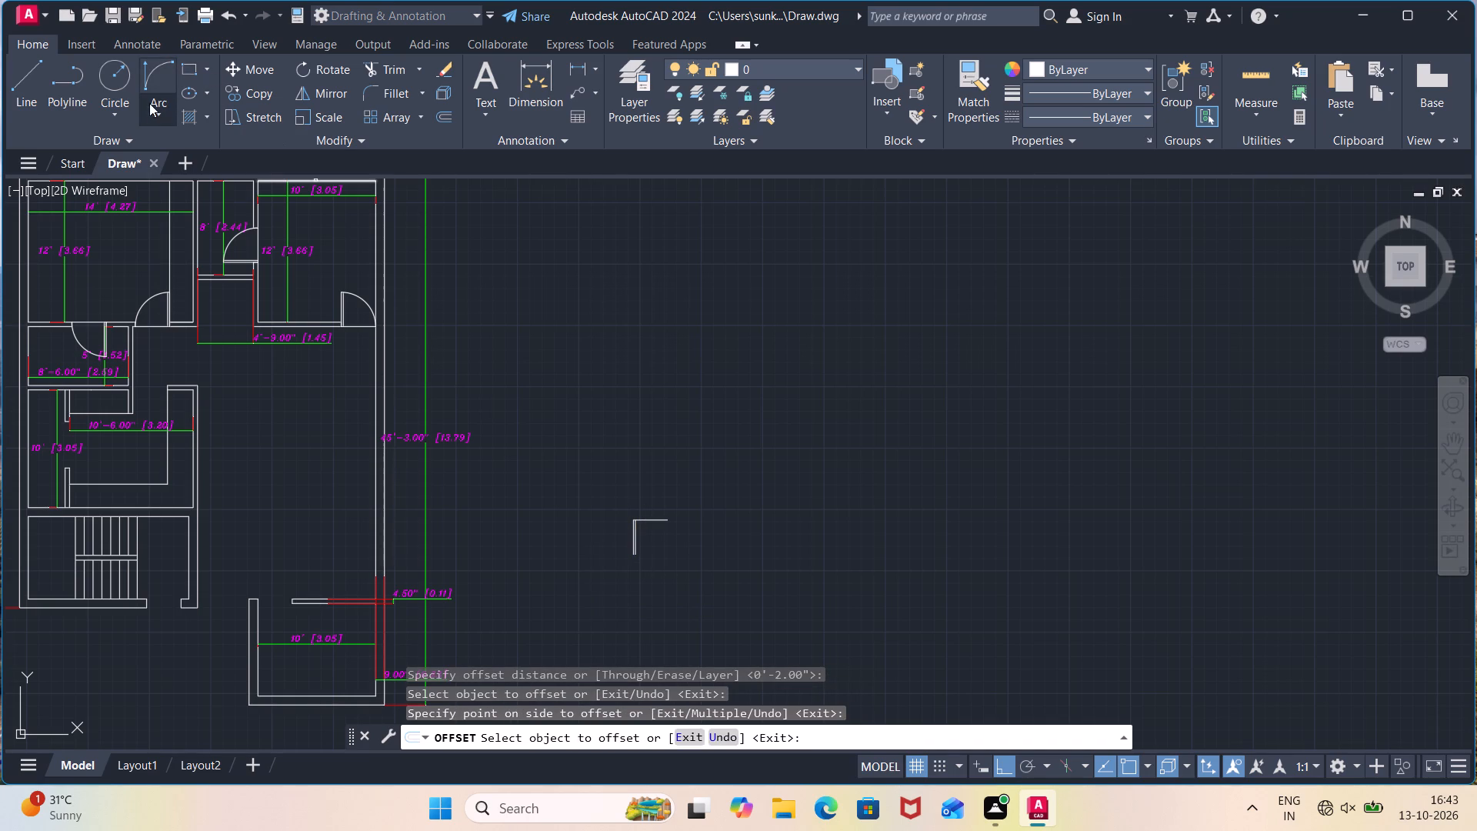
# Draw the door swing with a Start, End, Direction arc from the leaf's bottom end to the horizontal line's free end.
pyautogui.click(151, 111)
pyautogui.click(198, 358)
pyautogui.scroll(3, 590, 562)
pyautogui.click(738, 535)
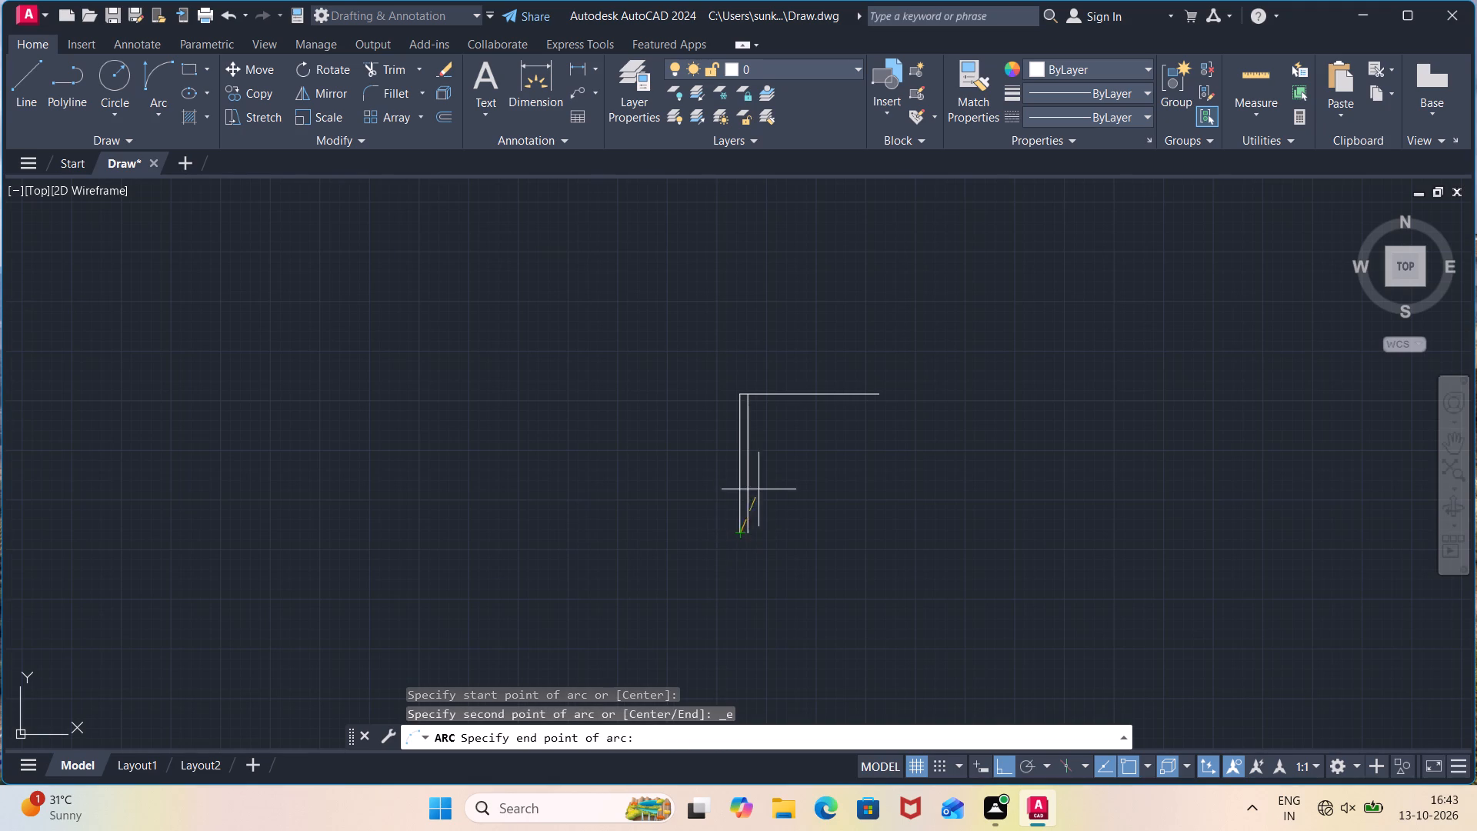
pyautogui.moveTo(737, 485); pyautogui.dragTo(302, 514, button='middle')
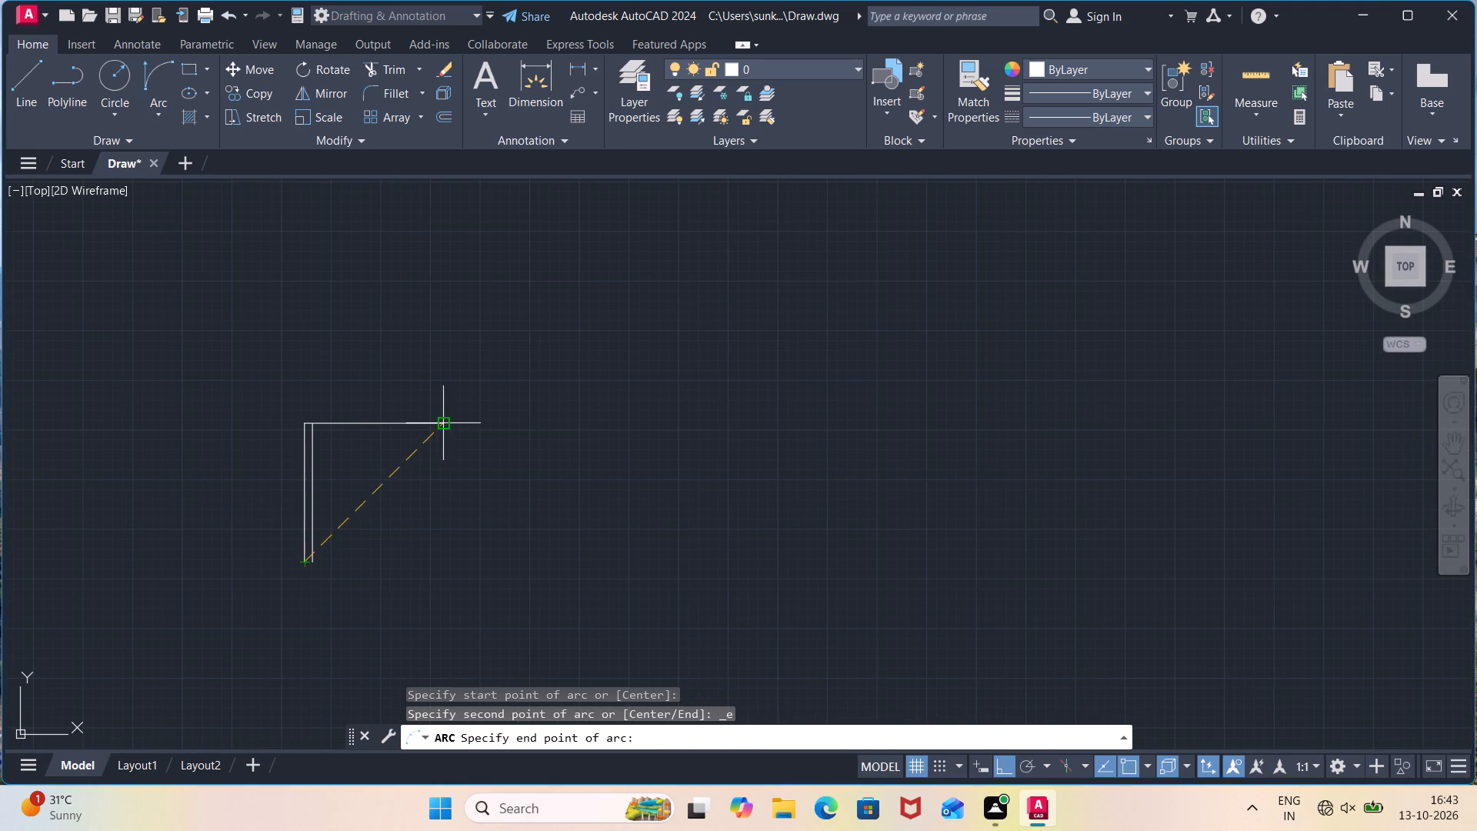
pyautogui.click(448, 422)
pyautogui.click(488, 488)
# Move the new door symbol by its hinge corner onto the inner wall corner at the doorway of the lower-right 10' wide room.
pyautogui.scroll(-2, 496, 436)
pyautogui.moveTo(512, 409); pyautogui.dragTo(513, 409)
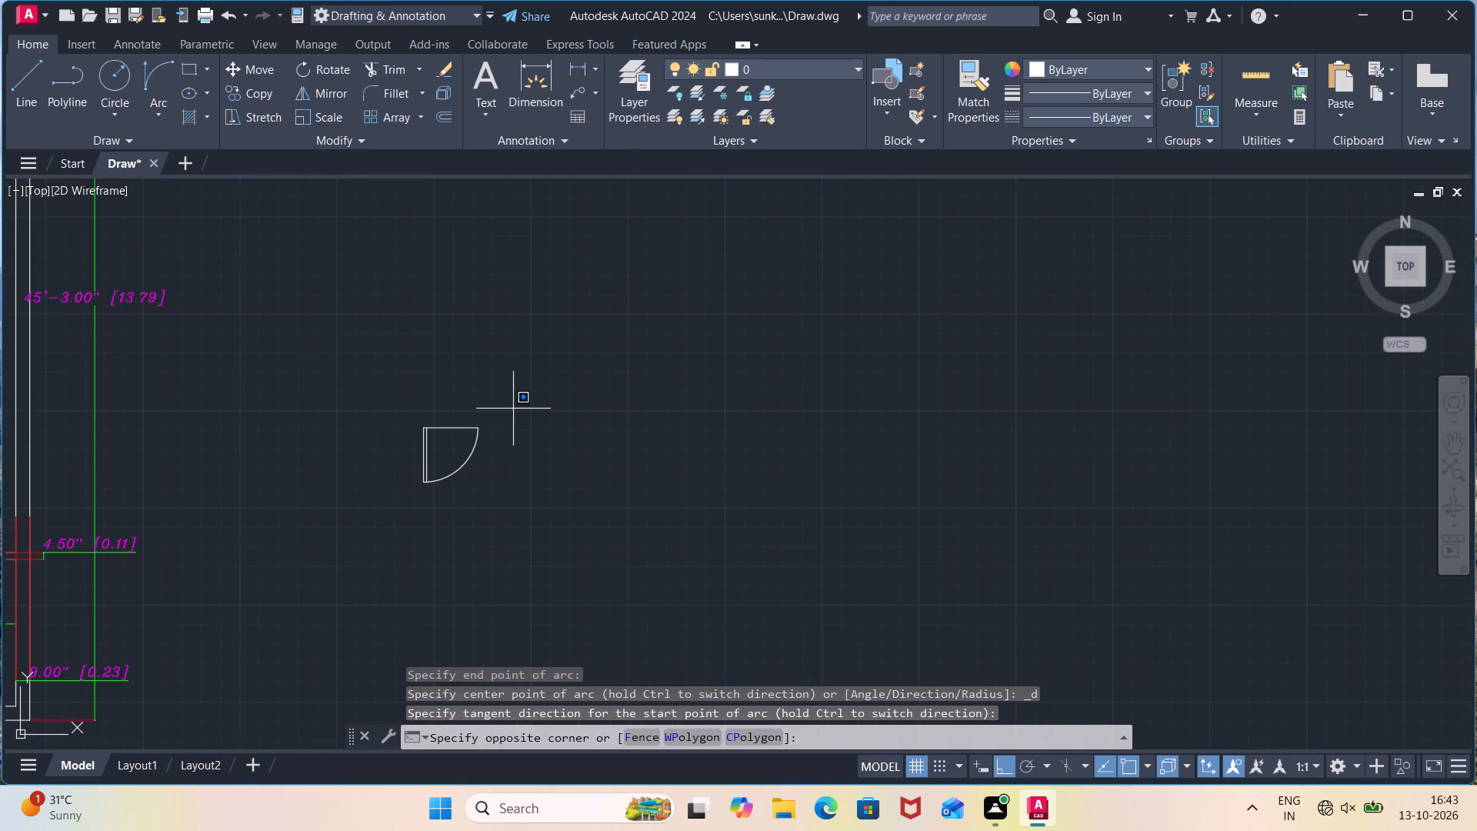
pyautogui.moveTo(513, 409); pyautogui.dragTo(502, 419)
pyautogui.click(347, 511)
pyautogui.press('m')
pyautogui.press('Return')
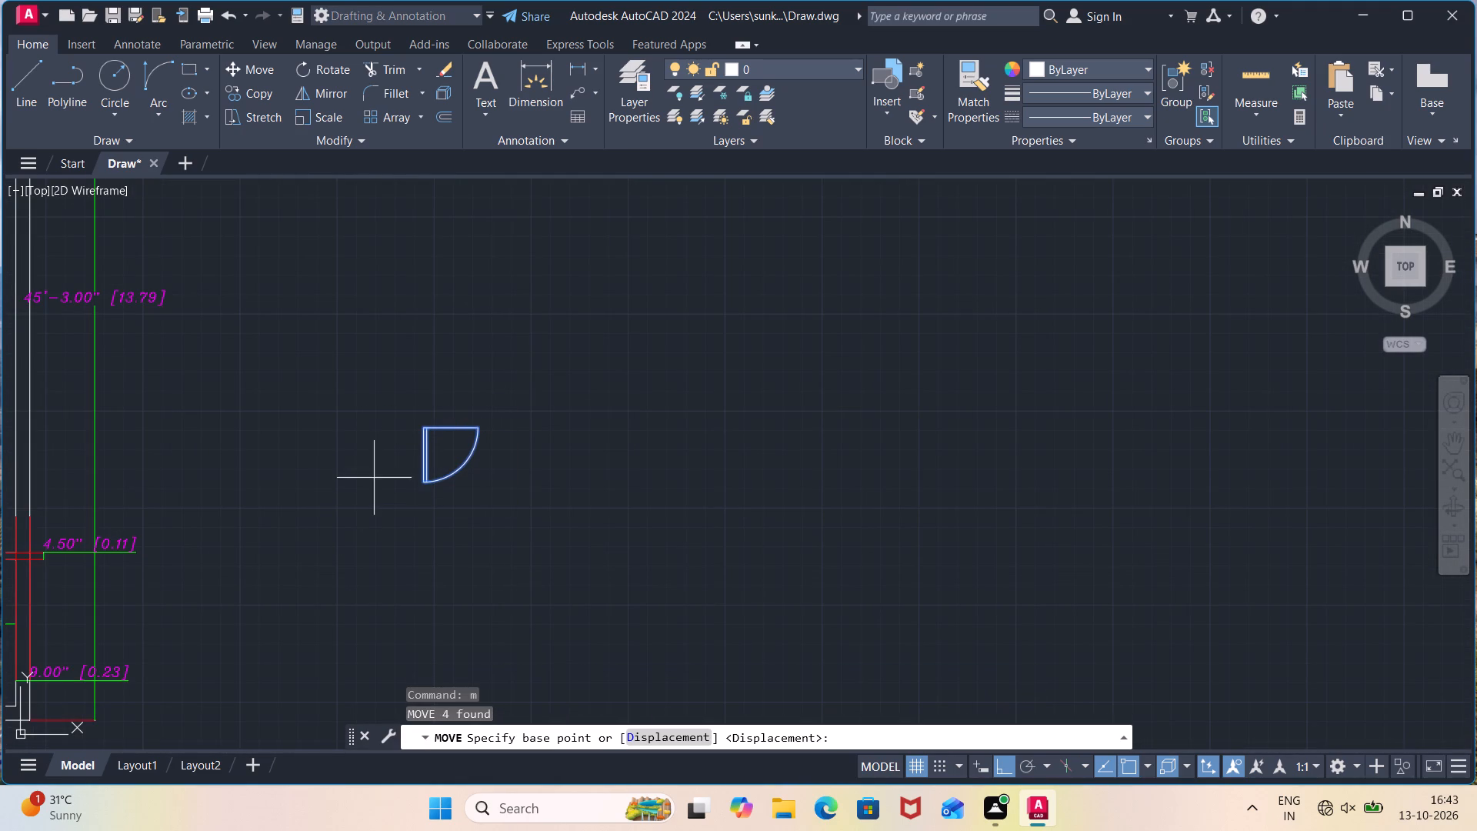
pyautogui.click(425, 426)
pyautogui.moveTo(239, 532); pyautogui.dragTo(240, 532, button='middle')
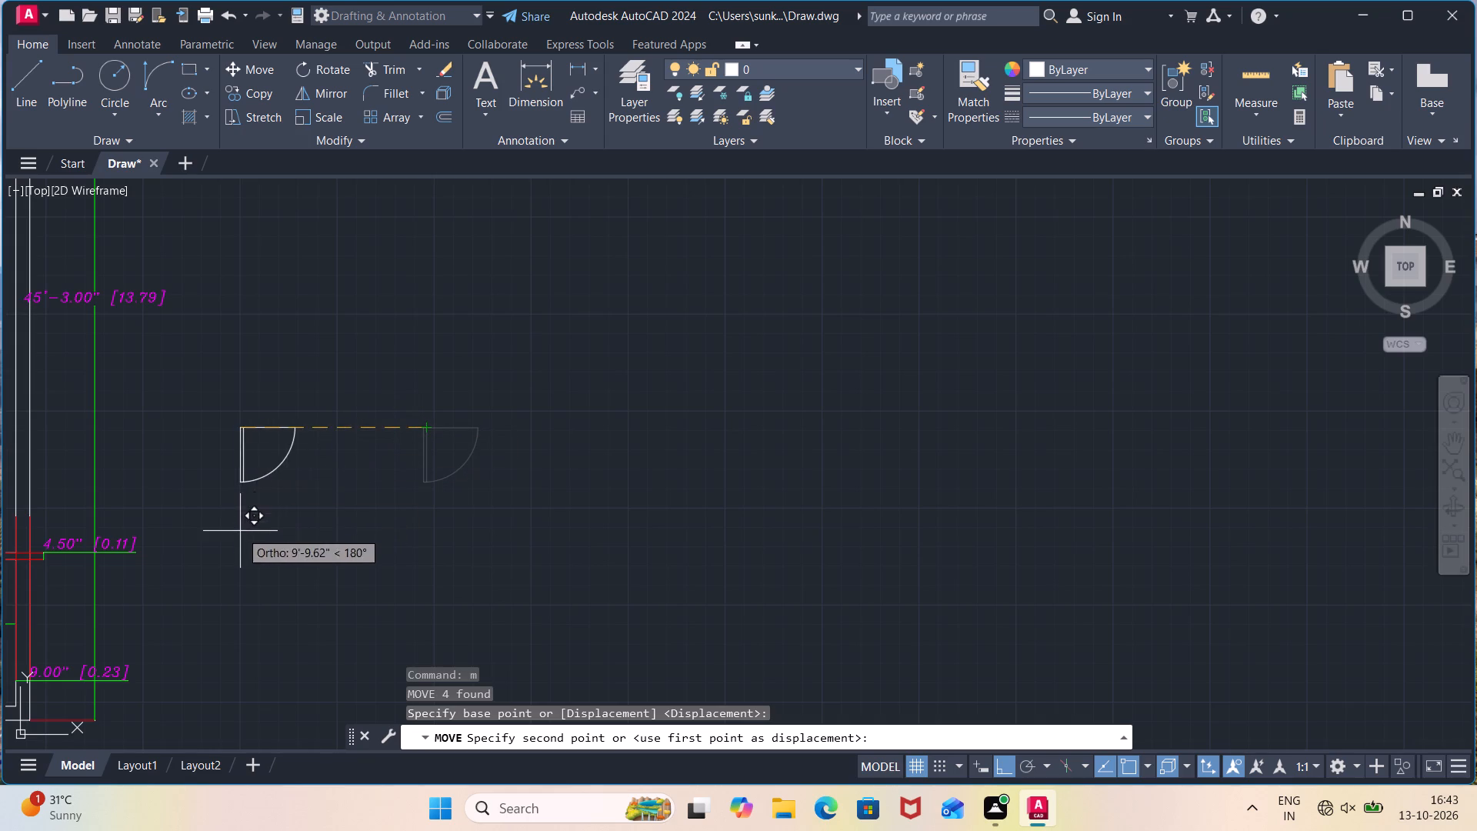
pyautogui.moveTo(240, 532); pyautogui.dragTo(616, 382, button='middle')
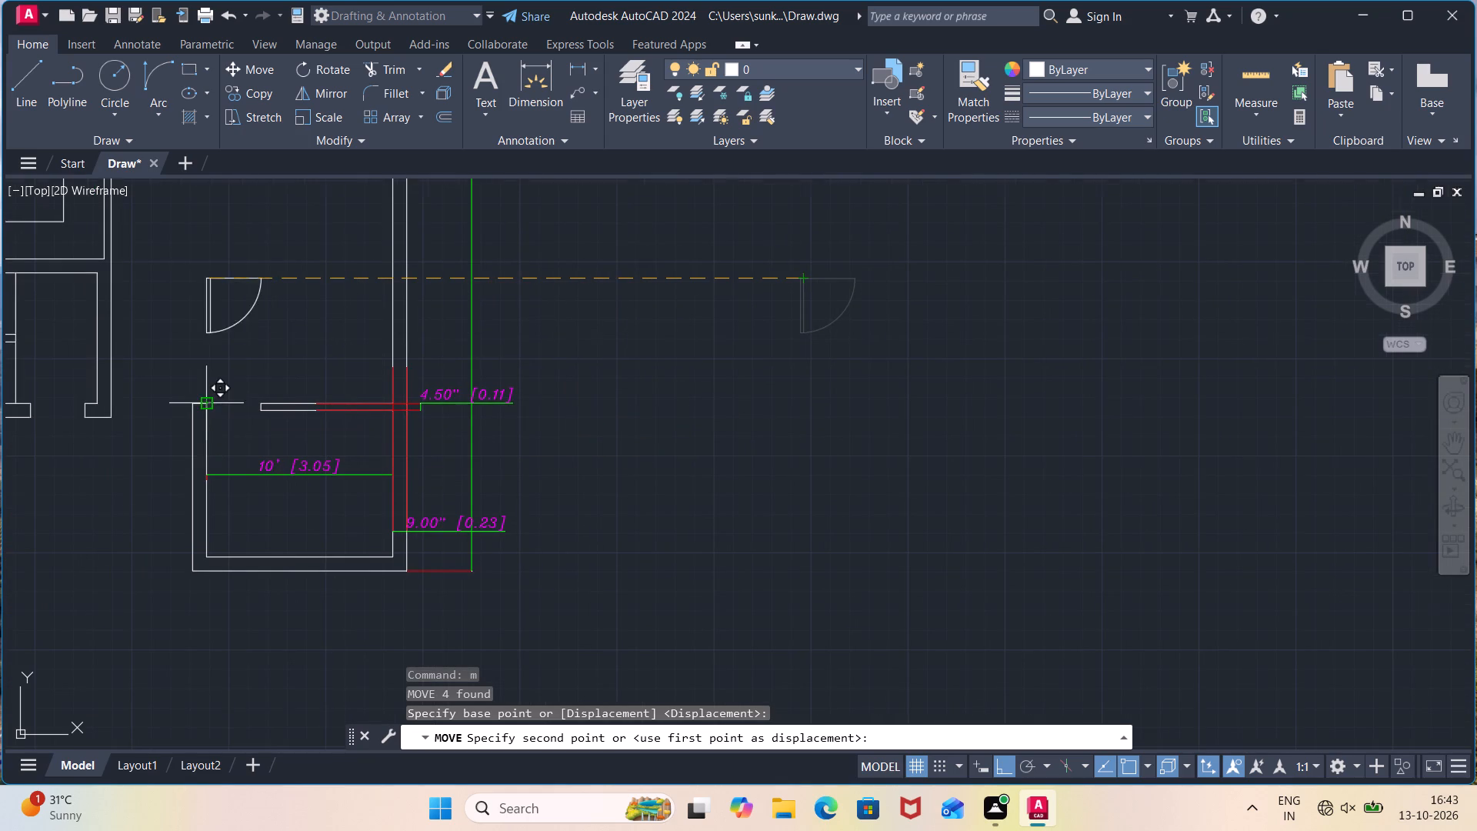
pyautogui.scroll(2, 203, 399)
pyautogui.click(207, 417)
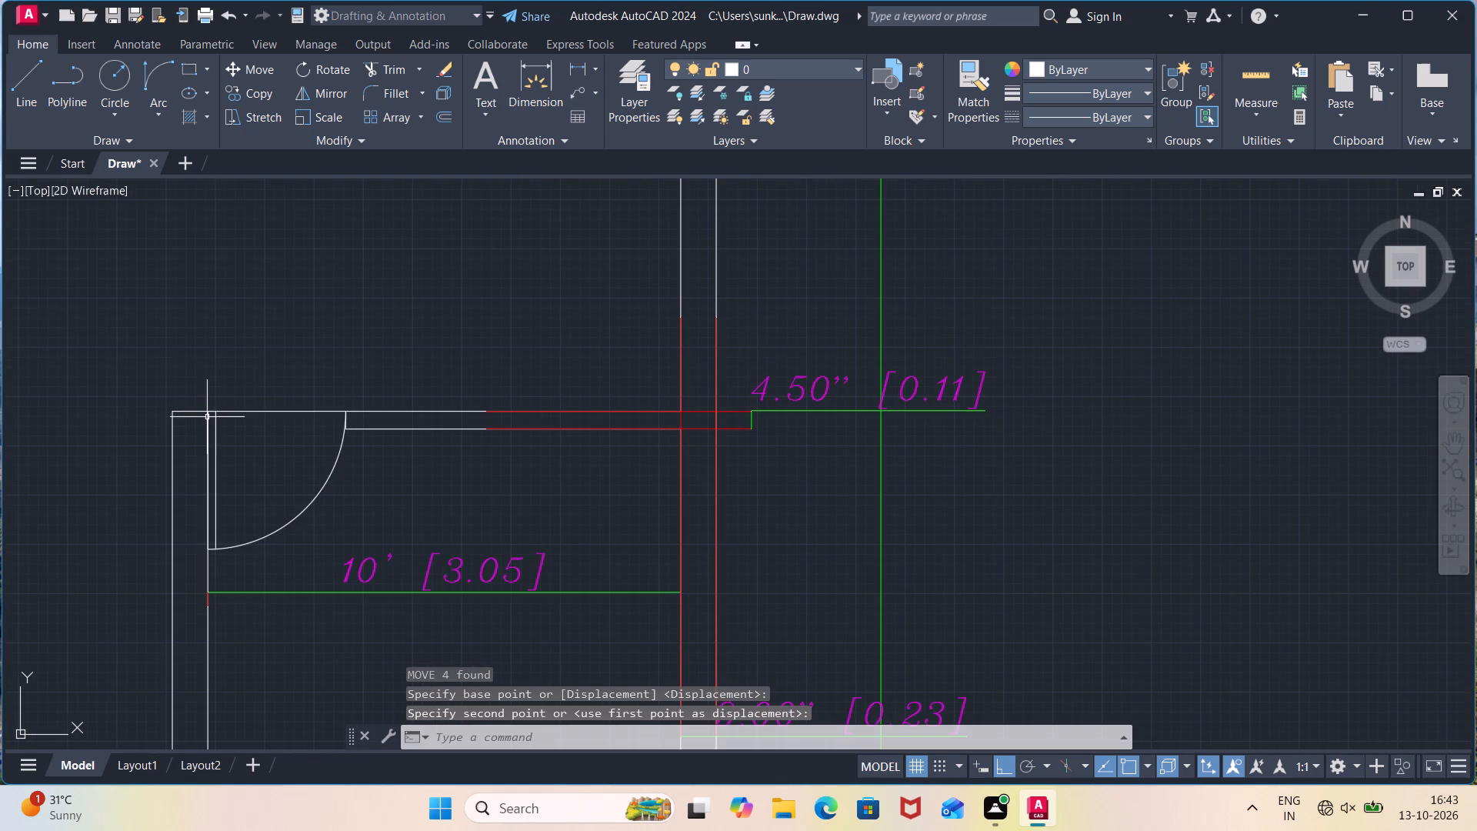
# Draw a closed 3'11" by 9" rectangle with lines in the empty area right of the plan.
pyautogui.scroll(-4, 492, 447)
pyautogui.moveTo(688, 440); pyautogui.dragTo(595, 625, button='middle')
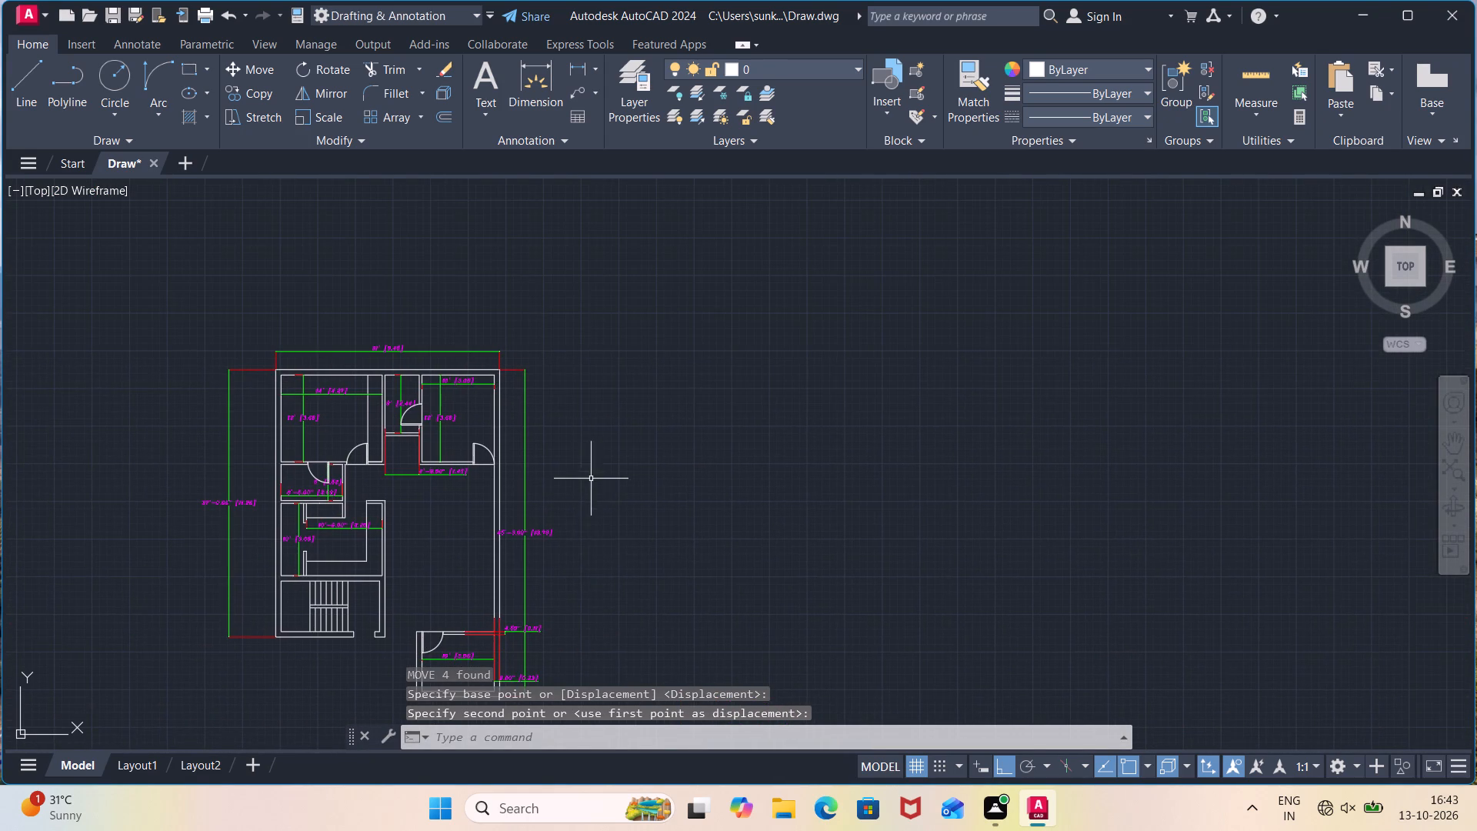
pyautogui.moveTo(594, 471); pyautogui.dragTo(555, 503, button='middle')
pyautogui.press('l')
pyautogui.press('Return')
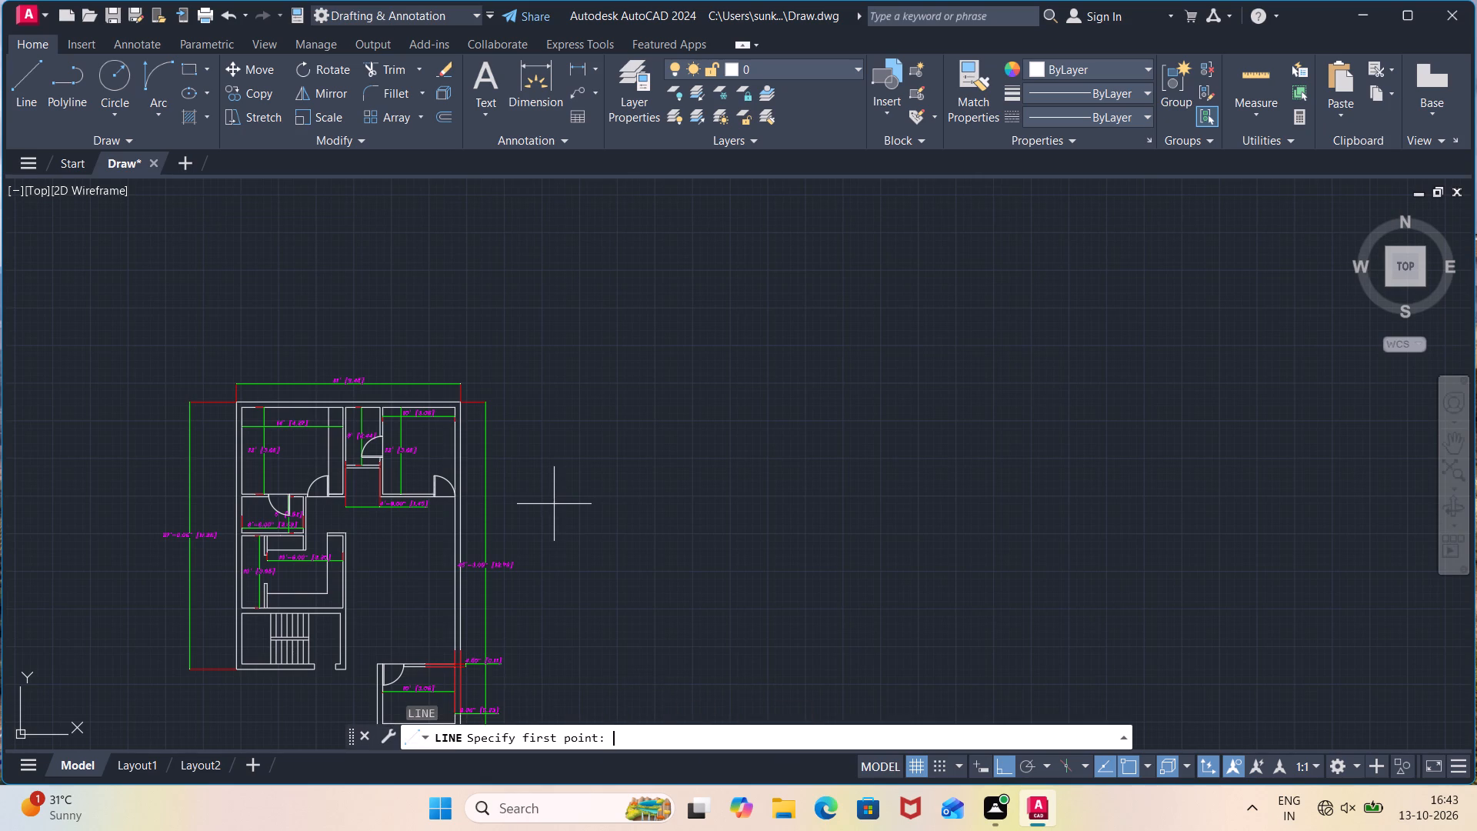
pyautogui.click(629, 531)
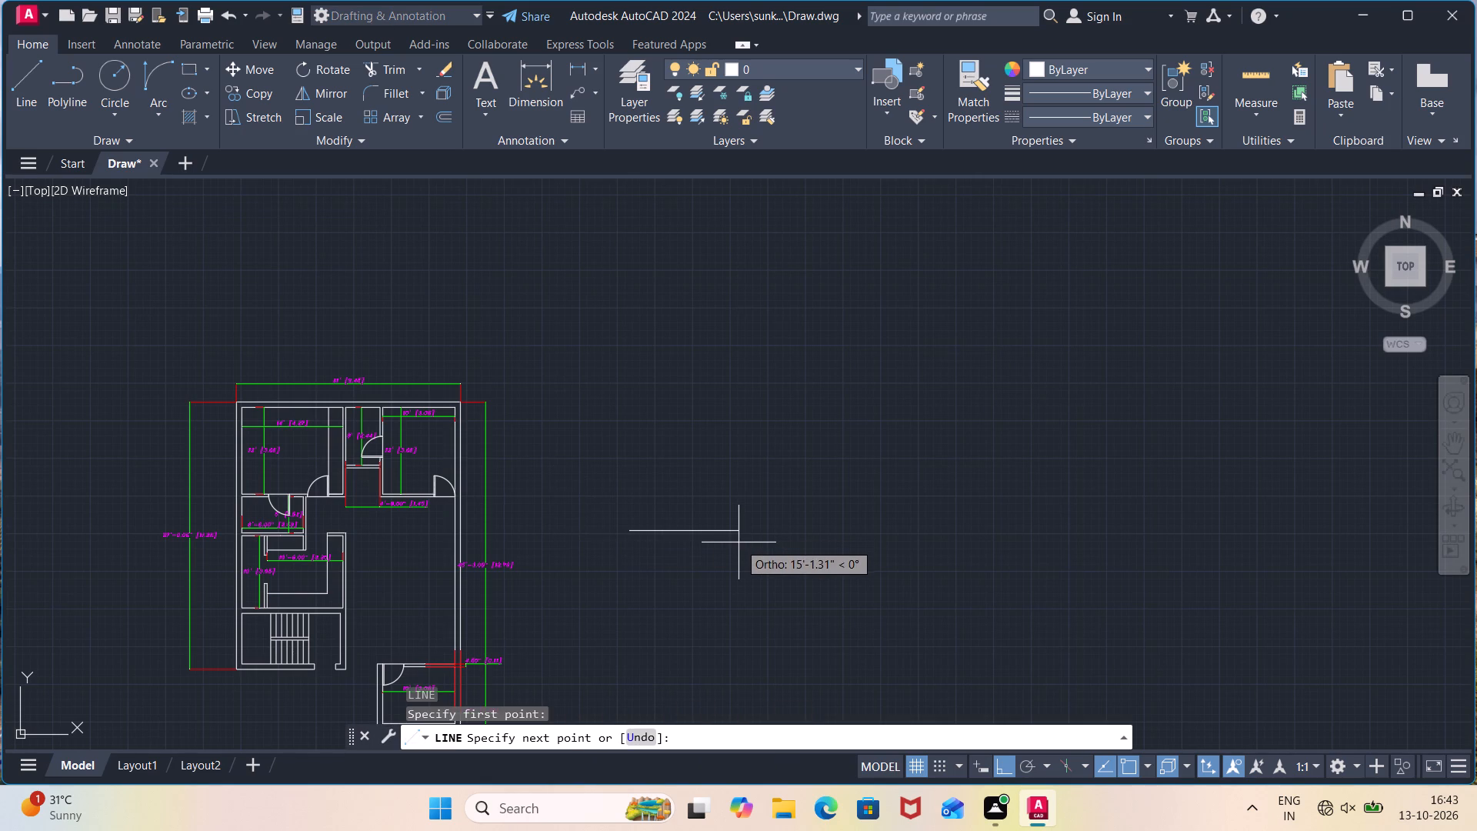
pyautogui.write('3\'11"')
pyautogui.press('Return')
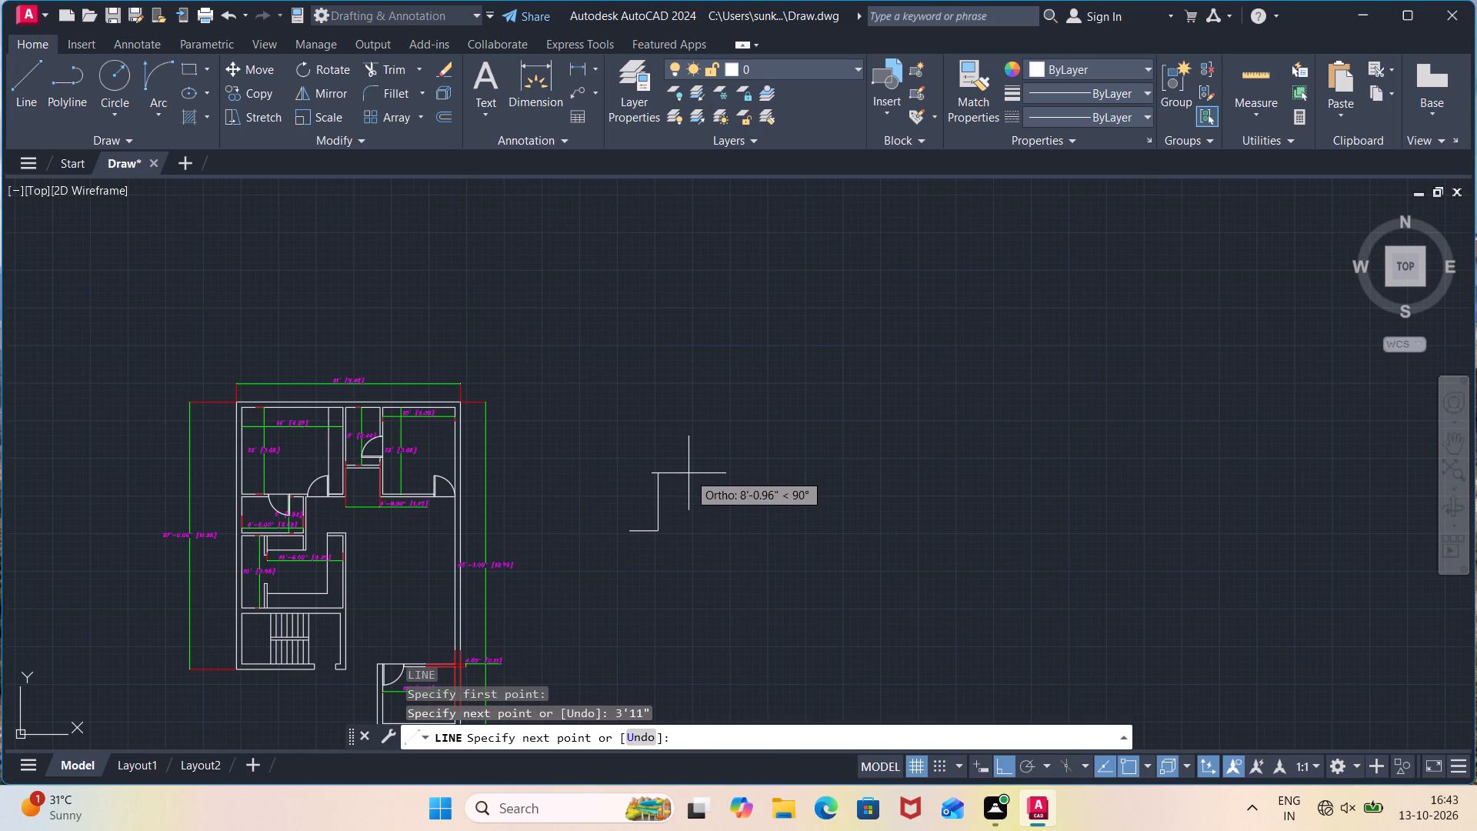
pyautogui.write('9"')
pyautogui.press('Return')
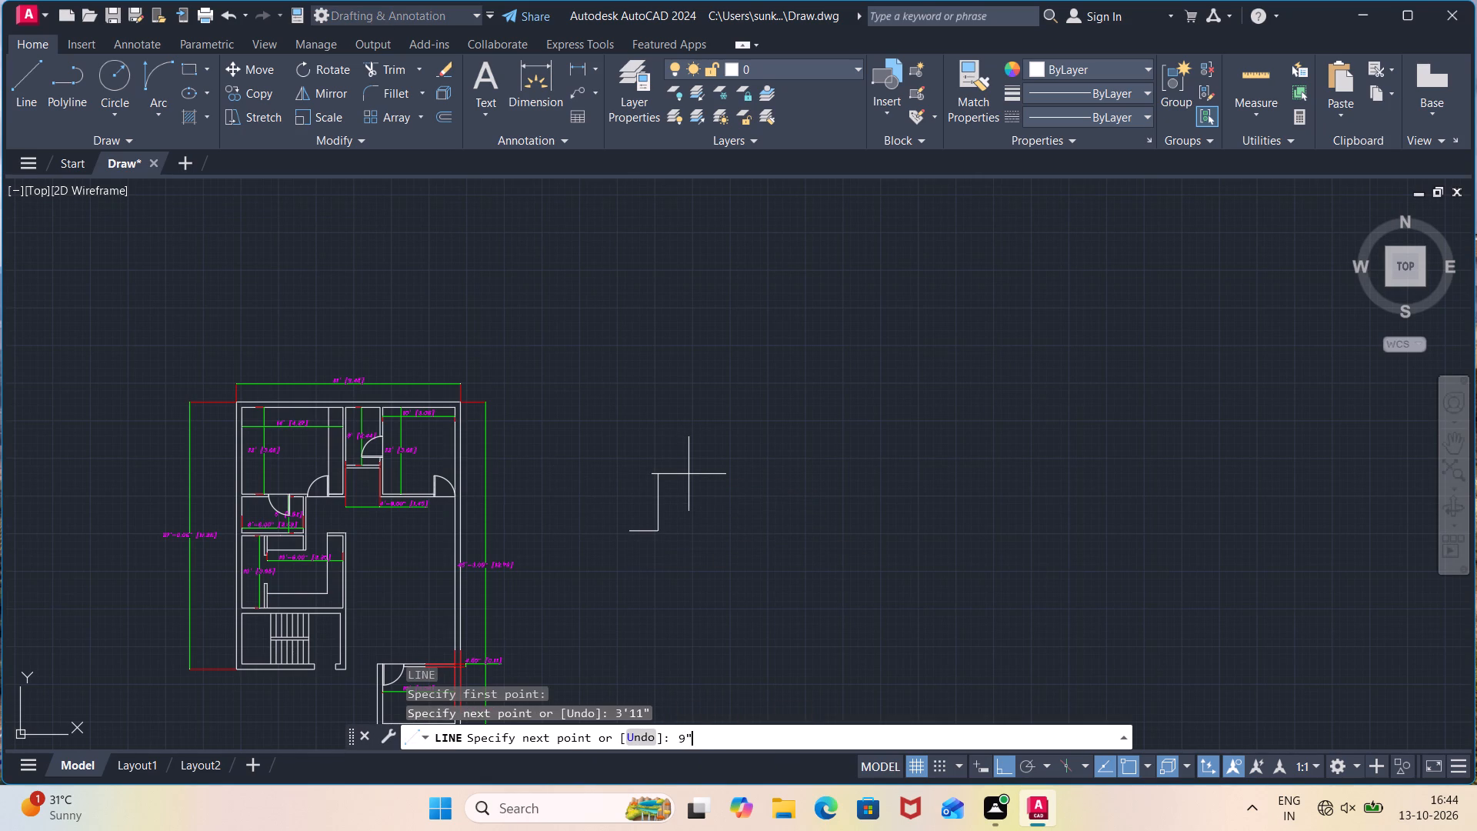
pyautogui.write('3\'11"')
pyautogui.press('Return')
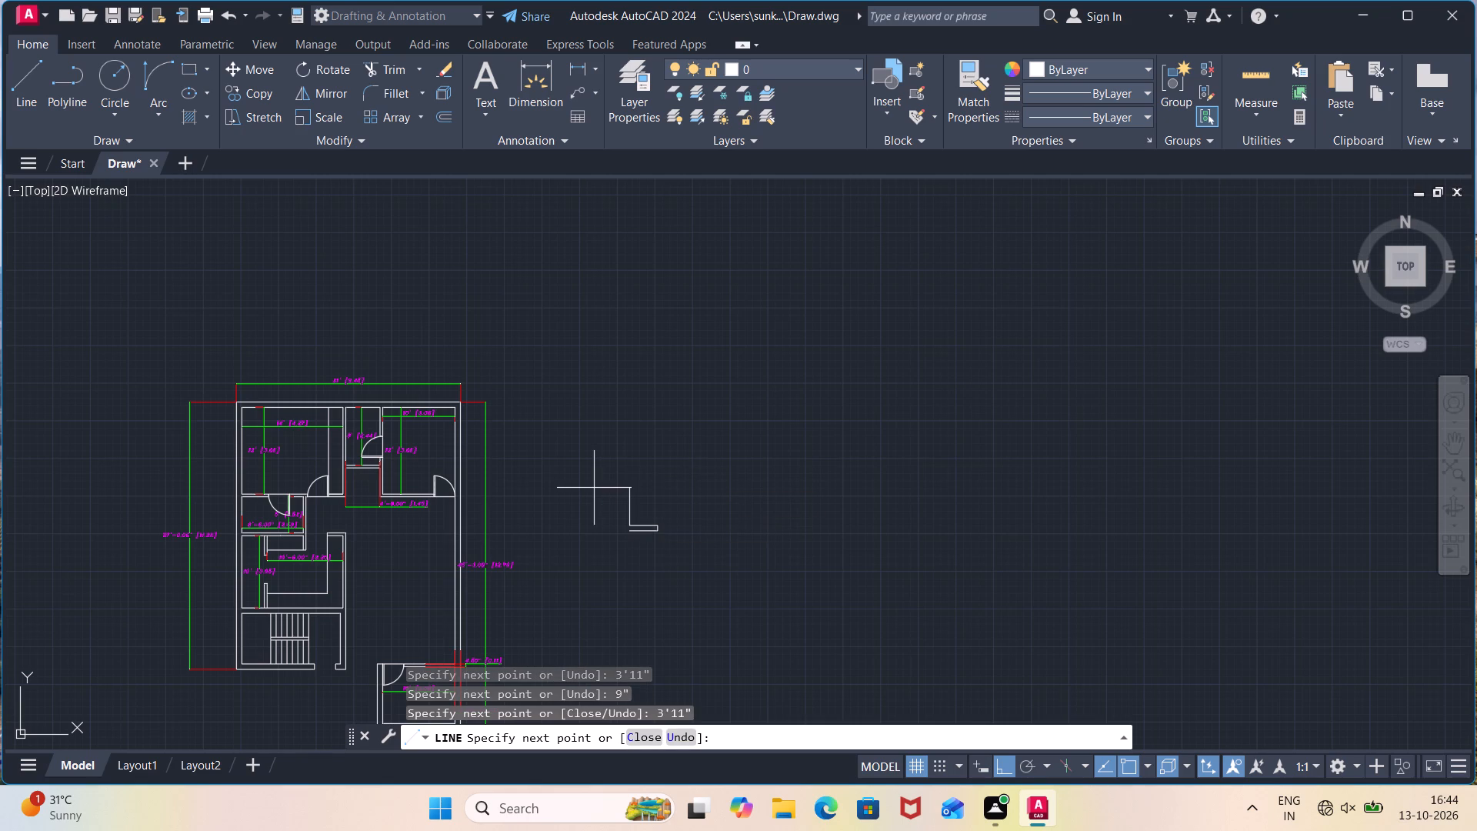
pyautogui.write('9"')
pyautogui.press('Return')
pyautogui.press('Escape')
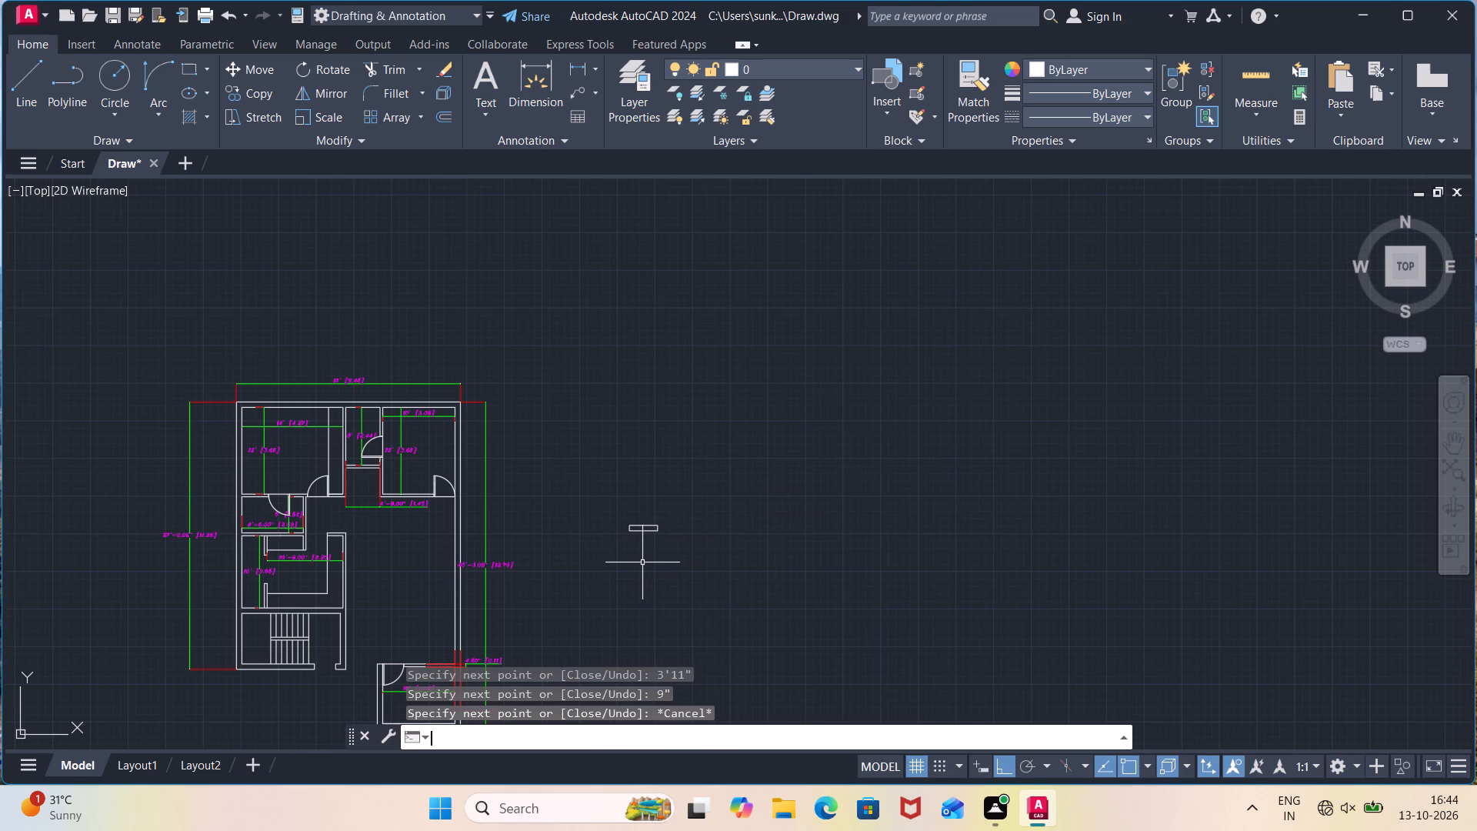
# Draw a closed upright rectangle 9" wide and 3'11" tall with lines, below the horizontal 3'11" by 9" rectangle.
pyautogui.press('space')
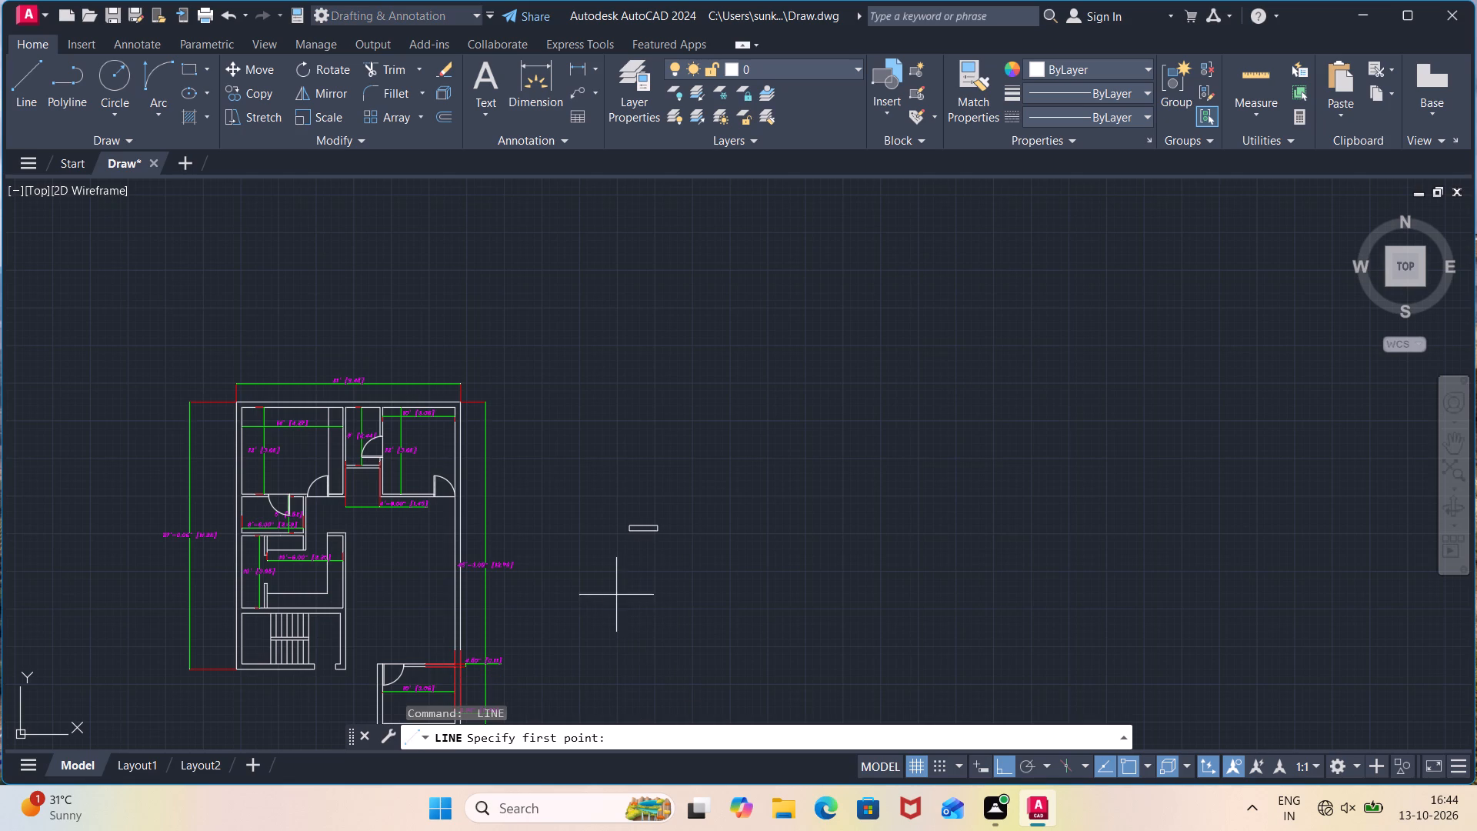
pyautogui.moveTo(616, 595); pyautogui.dragTo(311, 606, button='middle')
pyautogui.click(362, 630)
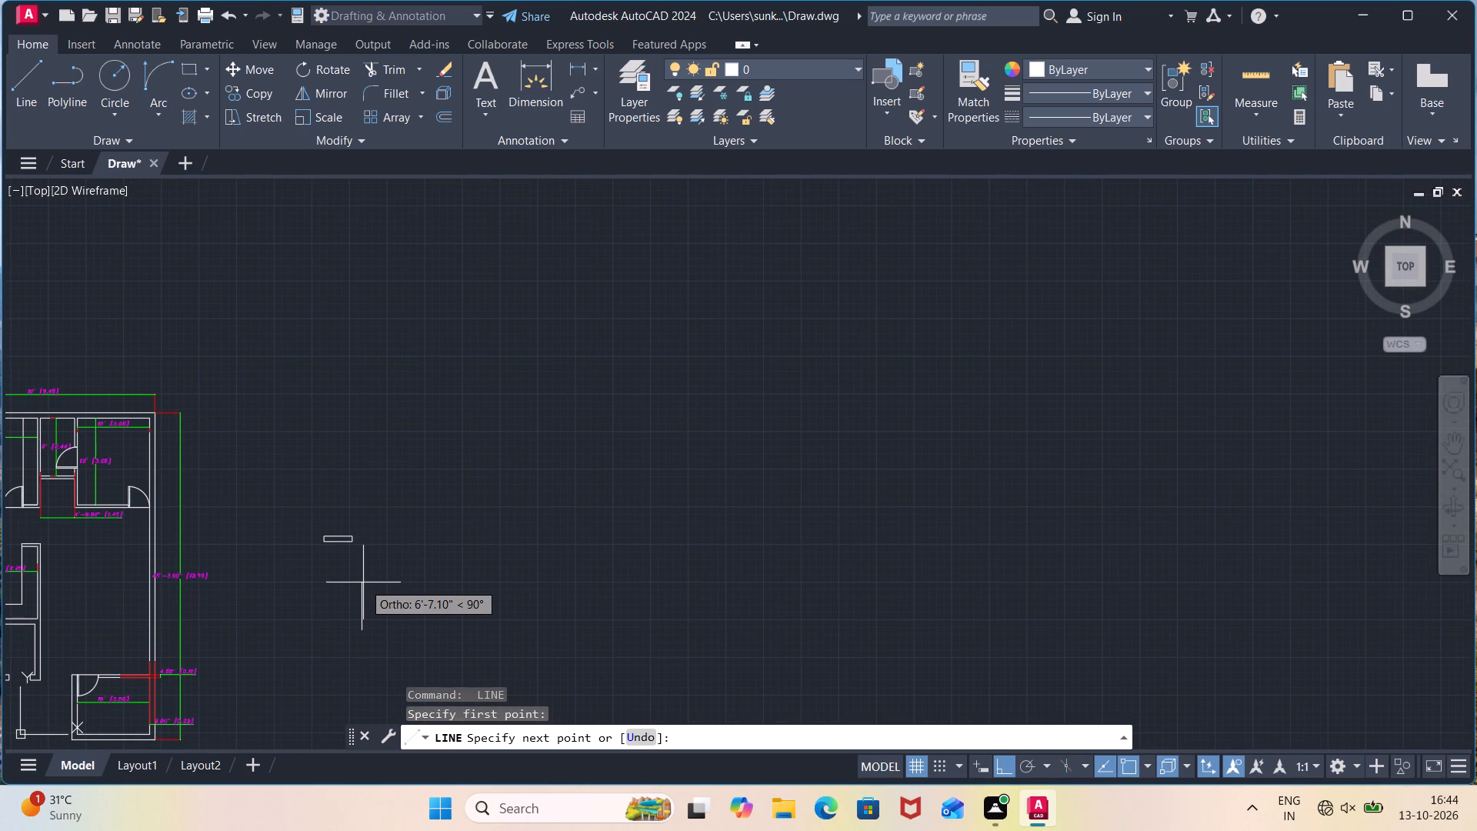
pyautogui.write('3\'11"')
pyautogui.press('Return')
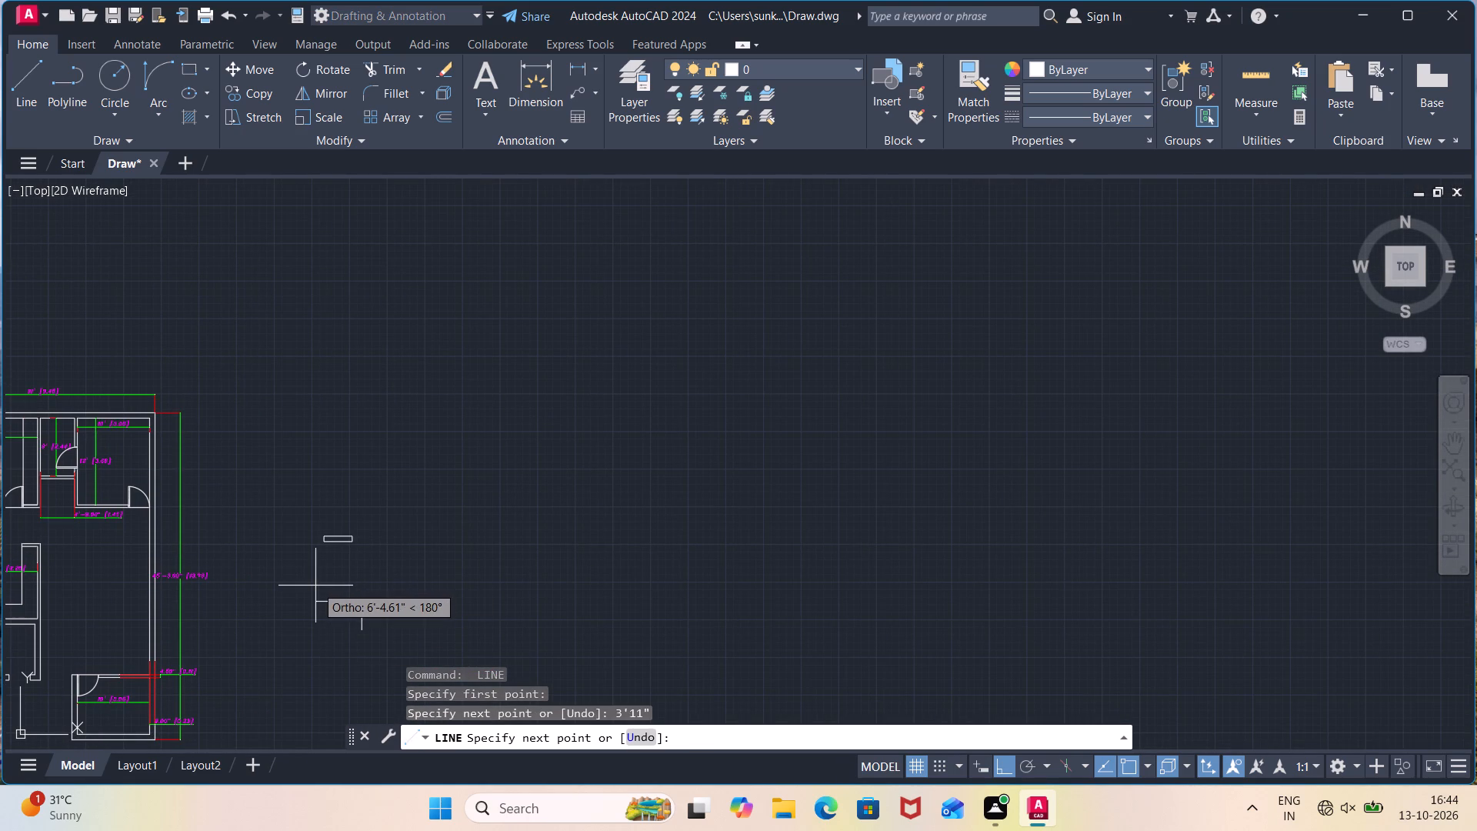
pyautogui.write('9"')
pyautogui.press('Return')
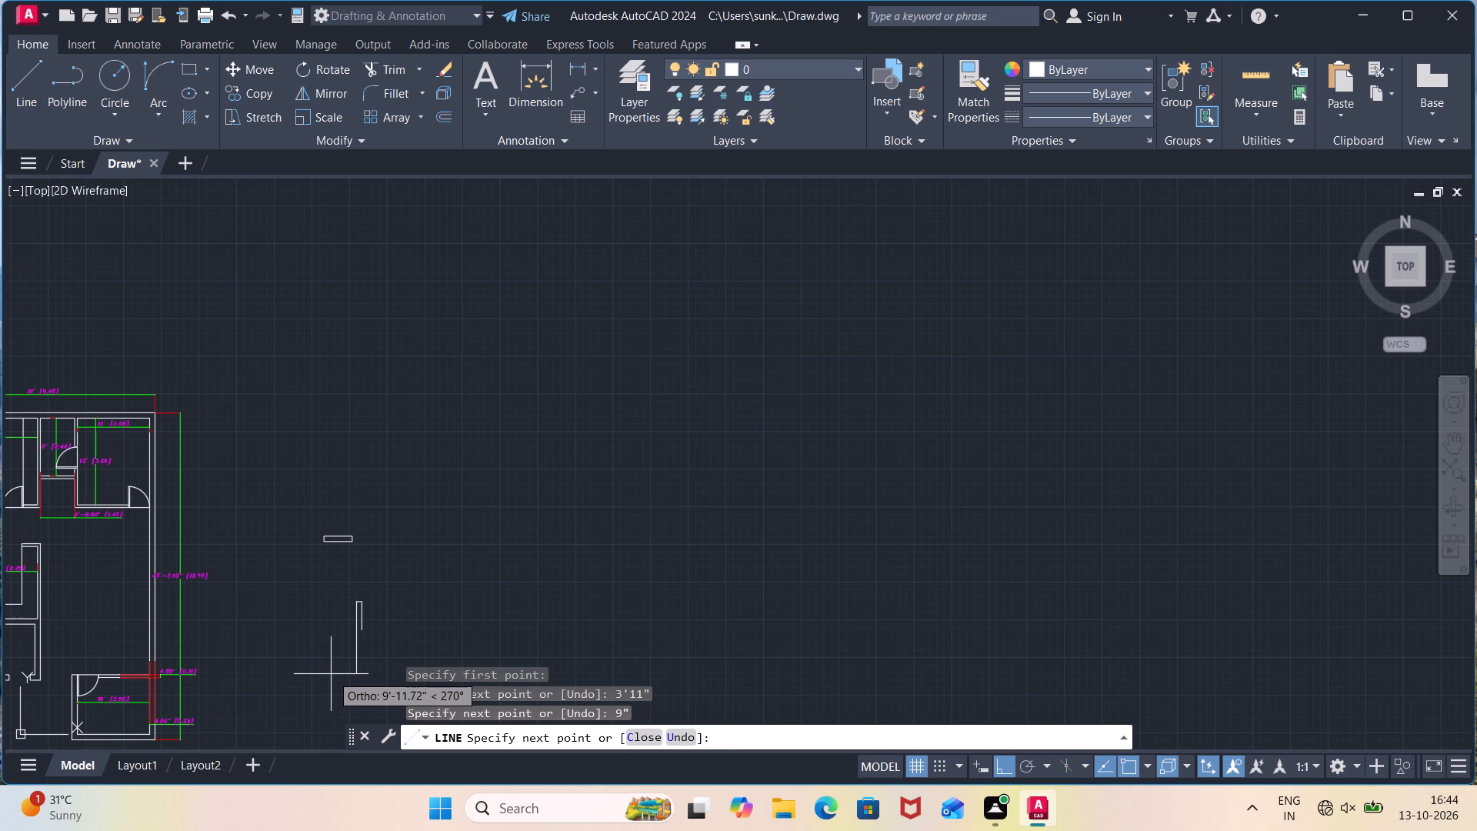
pyautogui.write("3'2")
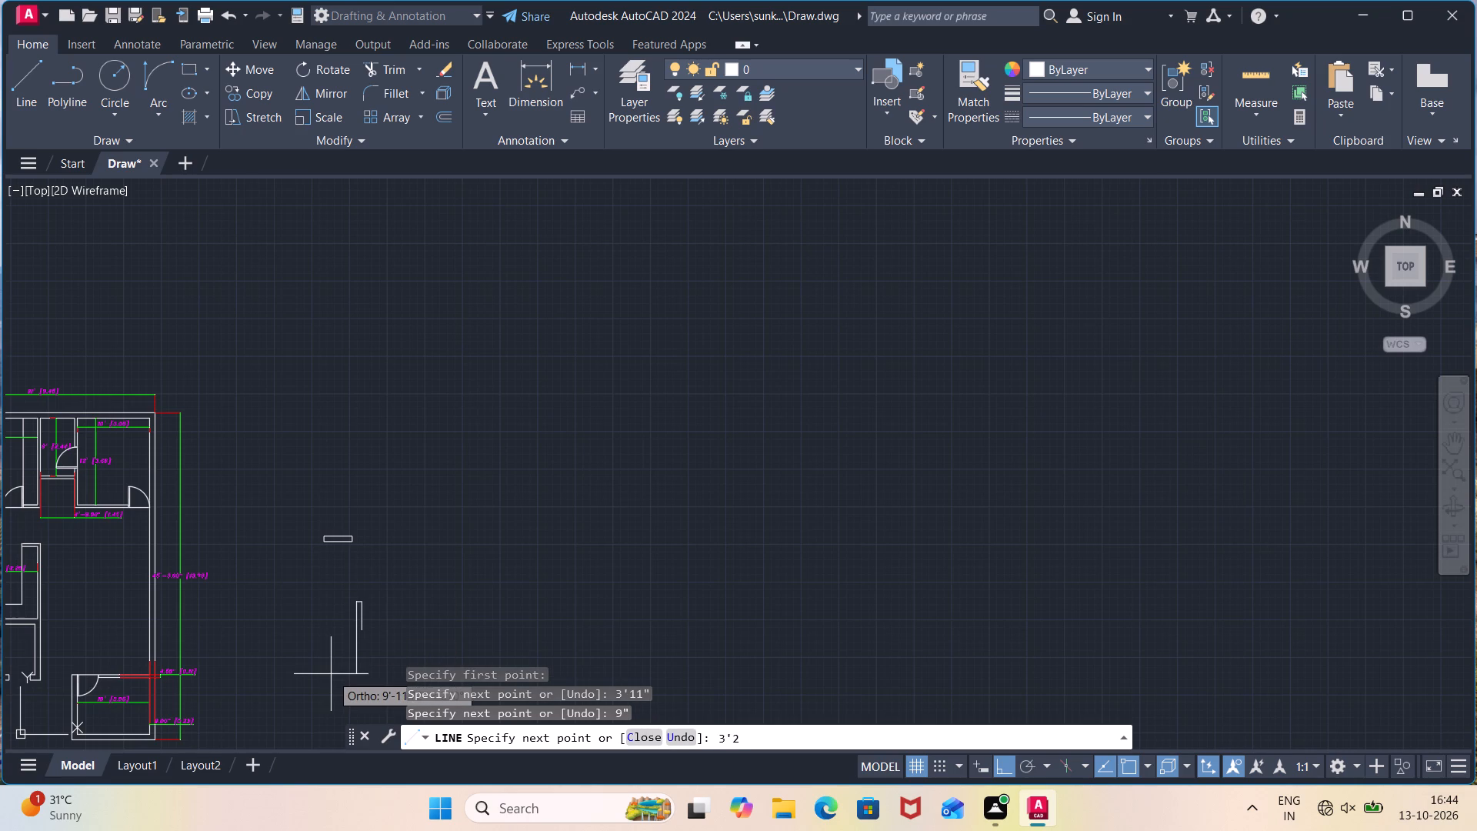
pyautogui.press('BackSpace')
pyautogui.write('11"')
pyautogui.press('Return')
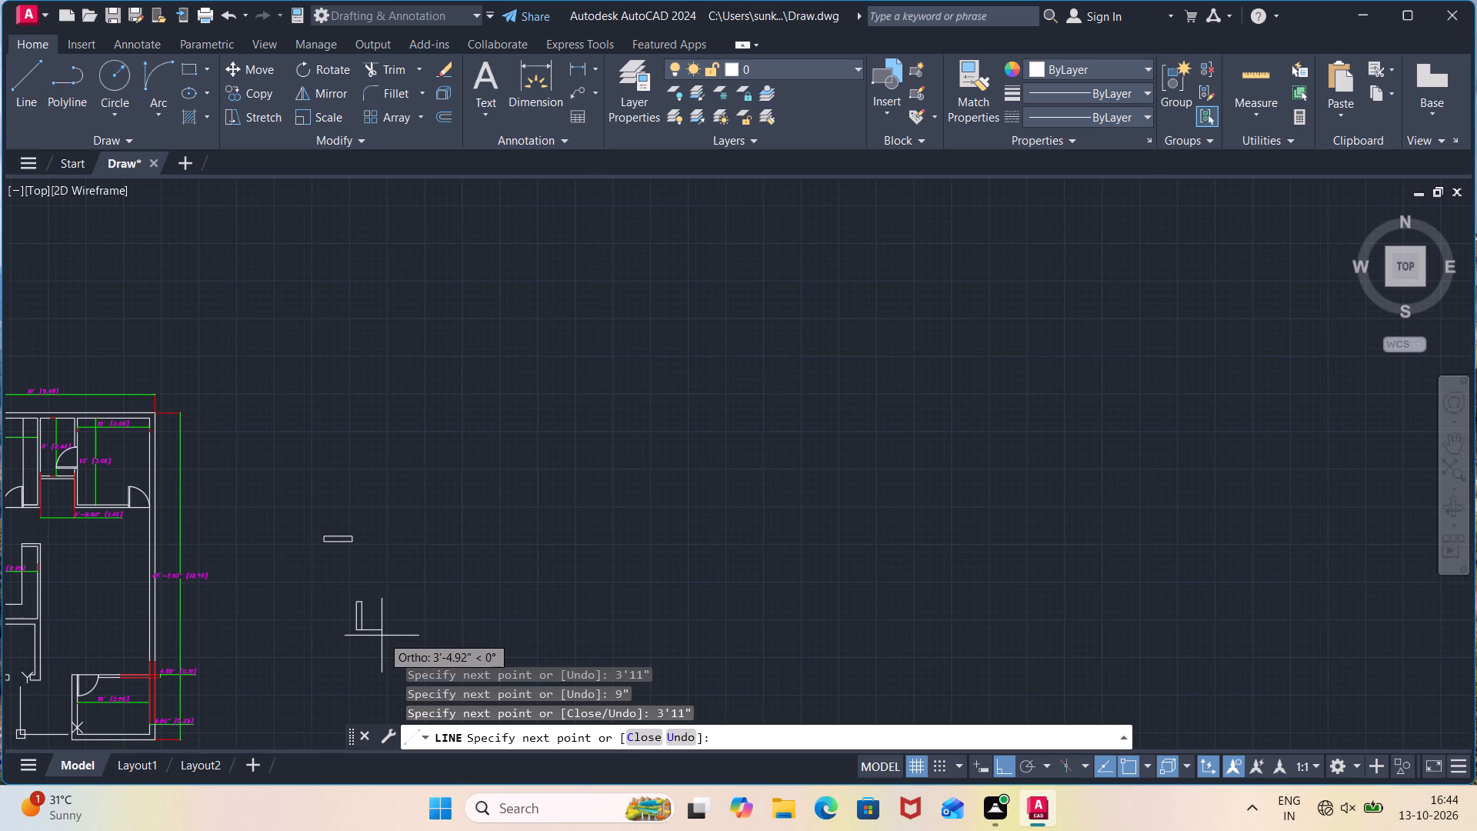
pyautogui.press('9')
pyautogui.hotkey('shift', '"')
pyautogui.press('Return')
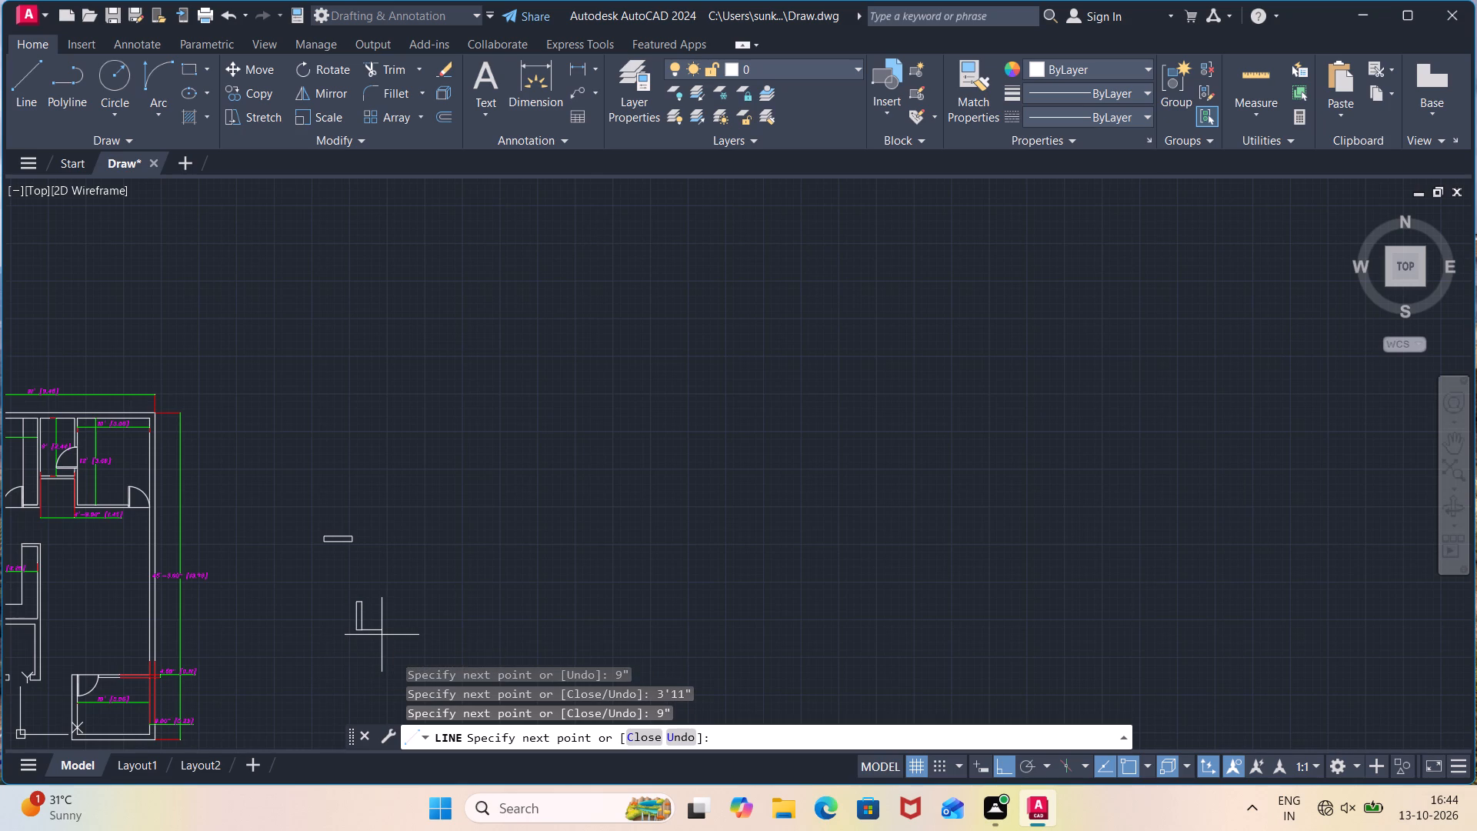
pyautogui.press('space')
# Draw a closed horizontal rectangle 2'6" long and 9" high with lines, just right of the horizontal 3'11" rectangle.
pyautogui.press('space')
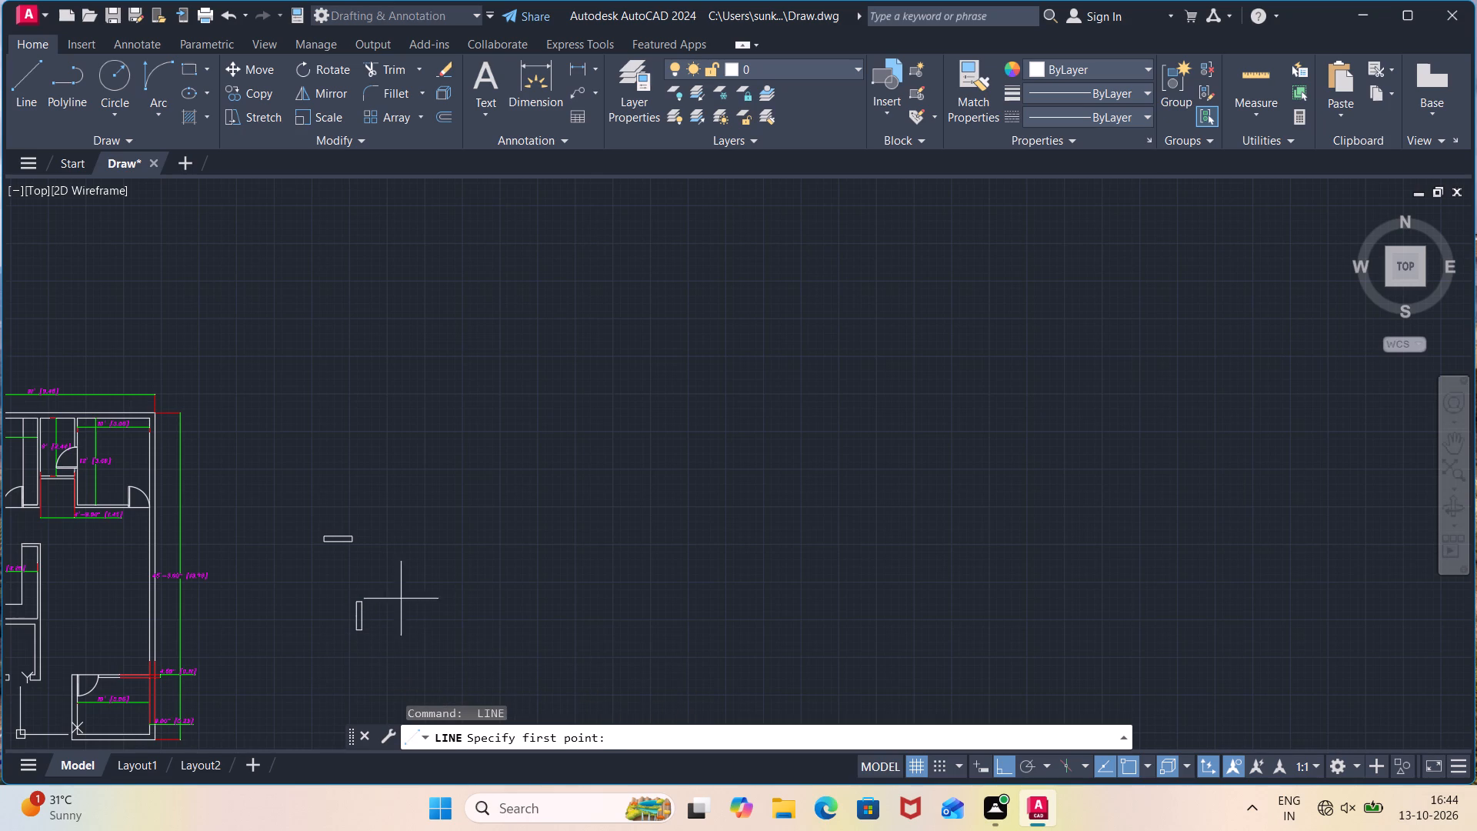
pyautogui.click(382, 542)
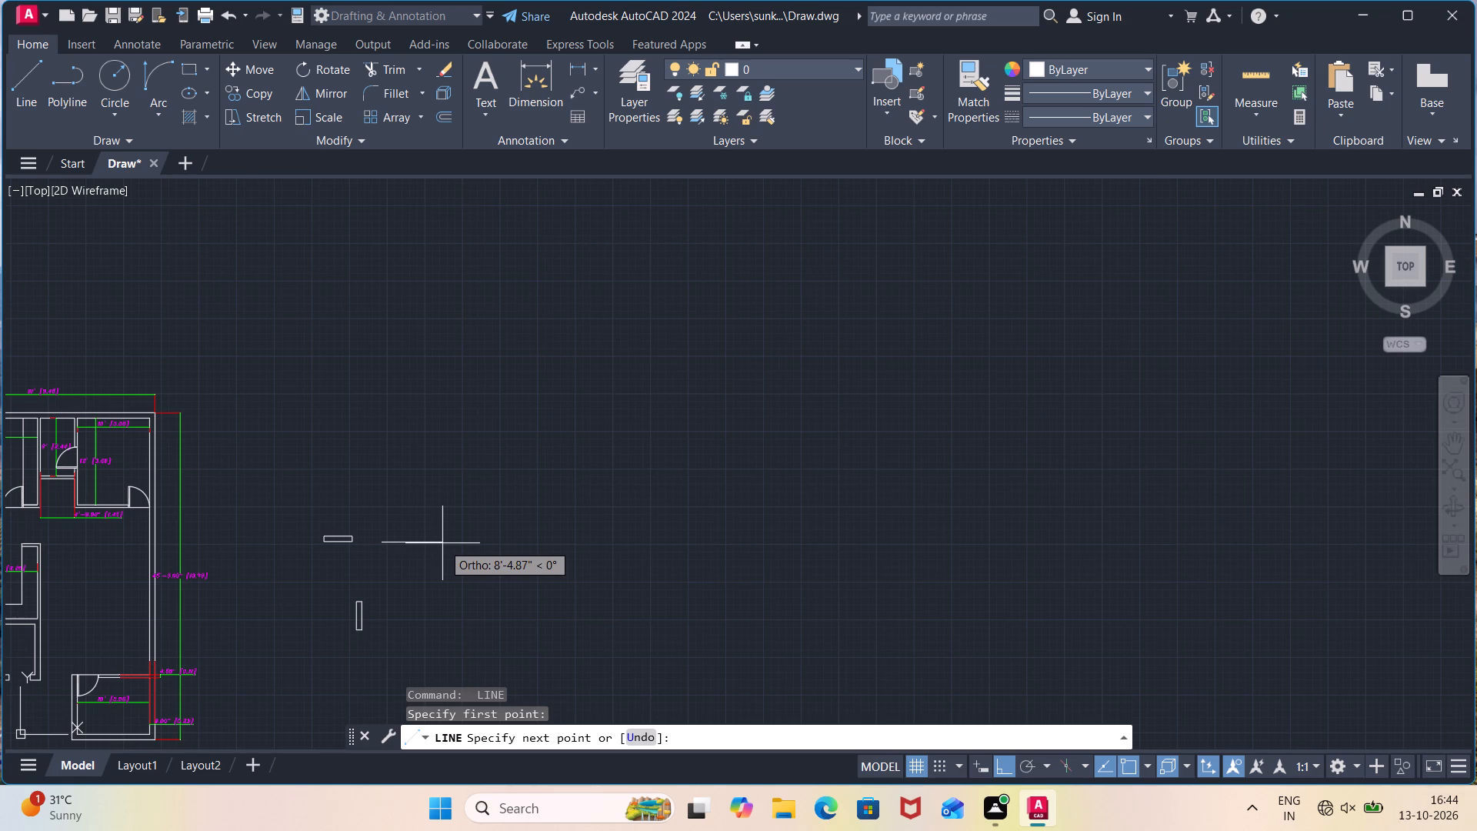
pyautogui.write('2\'6"')
pyautogui.press('Return')
pyautogui.write('9"')
pyautogui.press('Return')
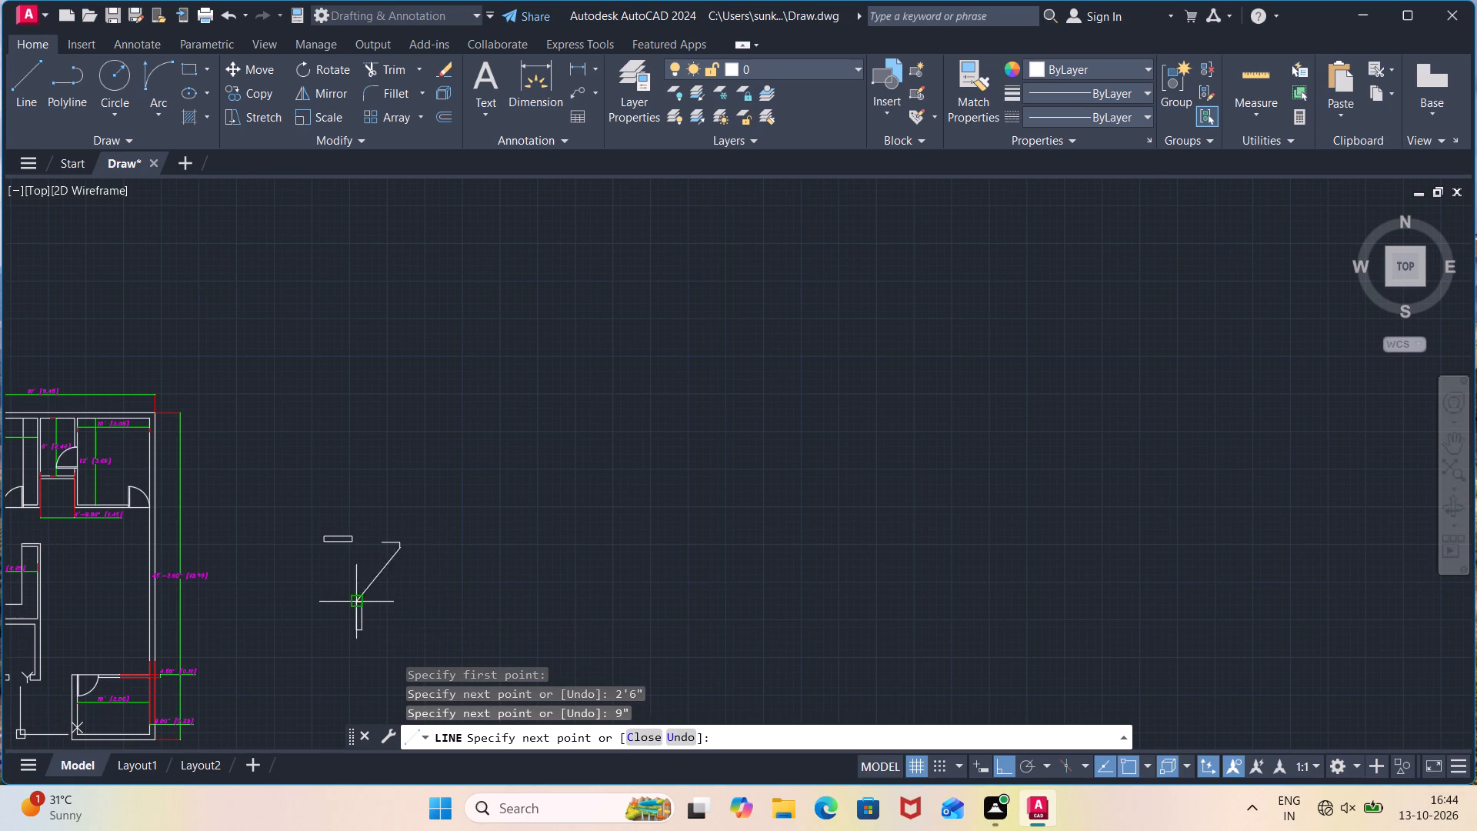
pyautogui.write("2'3")
pyautogui.press('BackSpace')
pyautogui.write('6"')
pyautogui.press('Return')
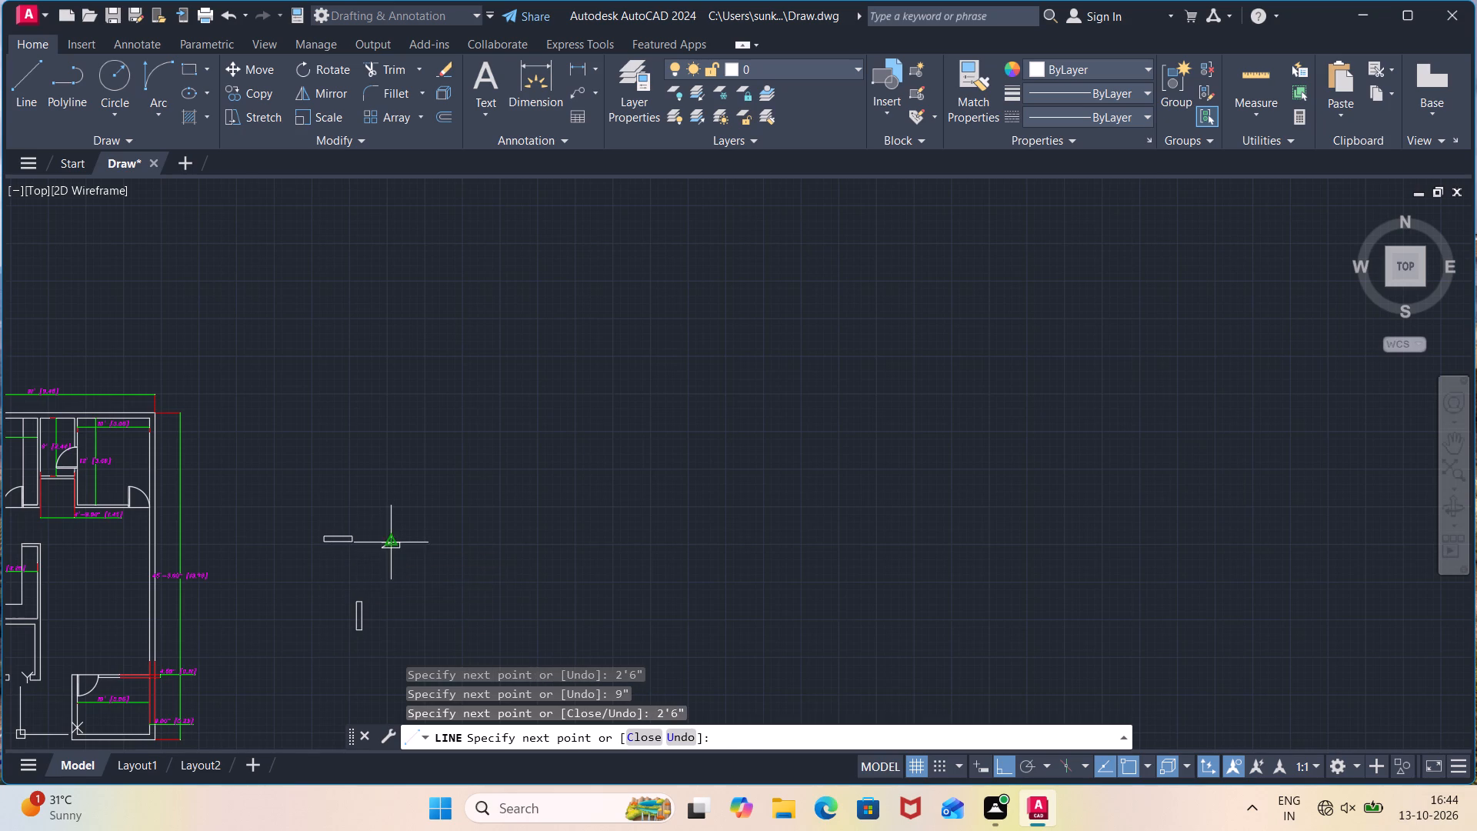
pyautogui.write('9"')
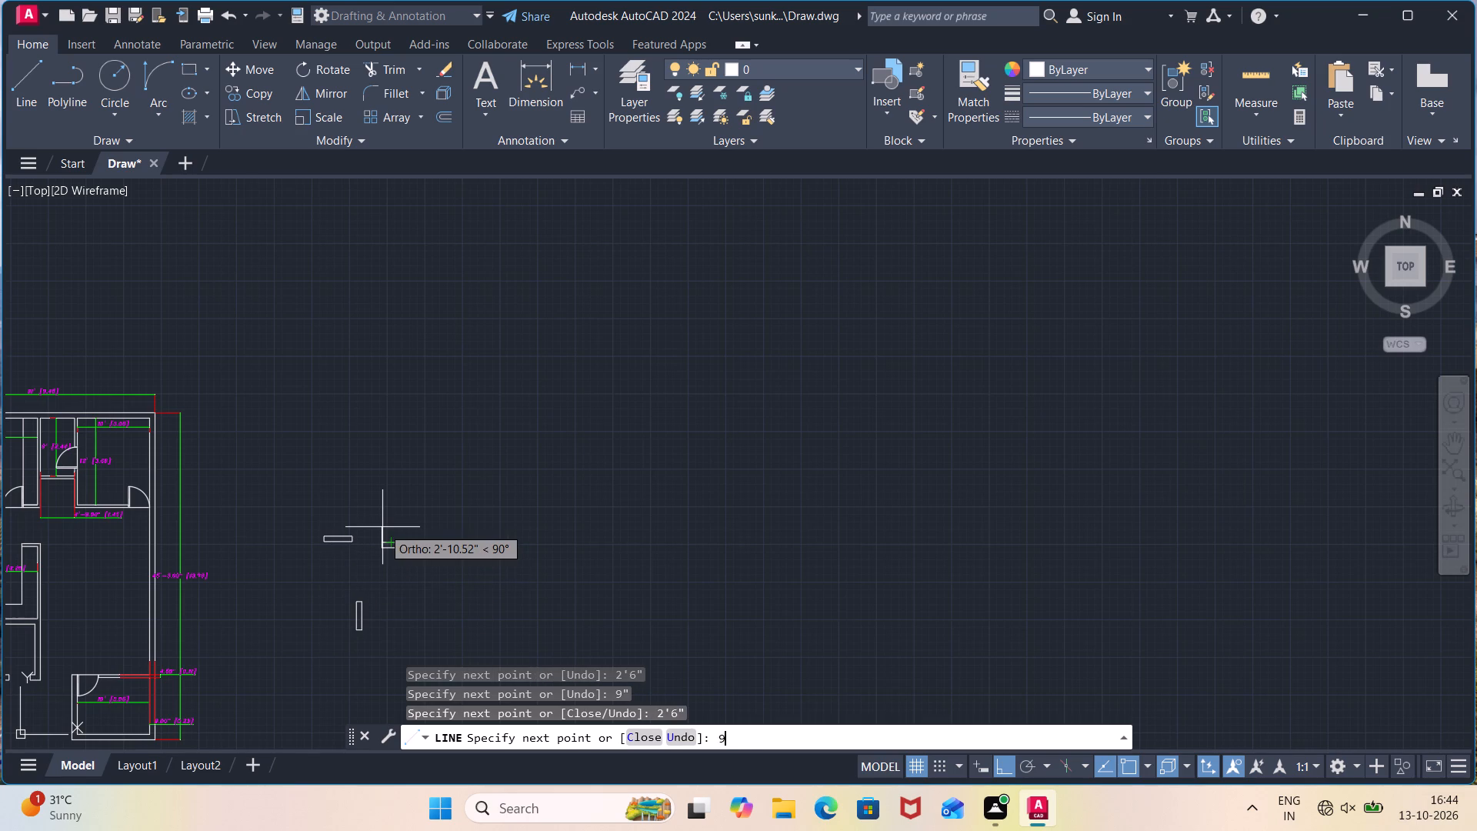
pyautogui.press('Return')
pyautogui.press('Escape')
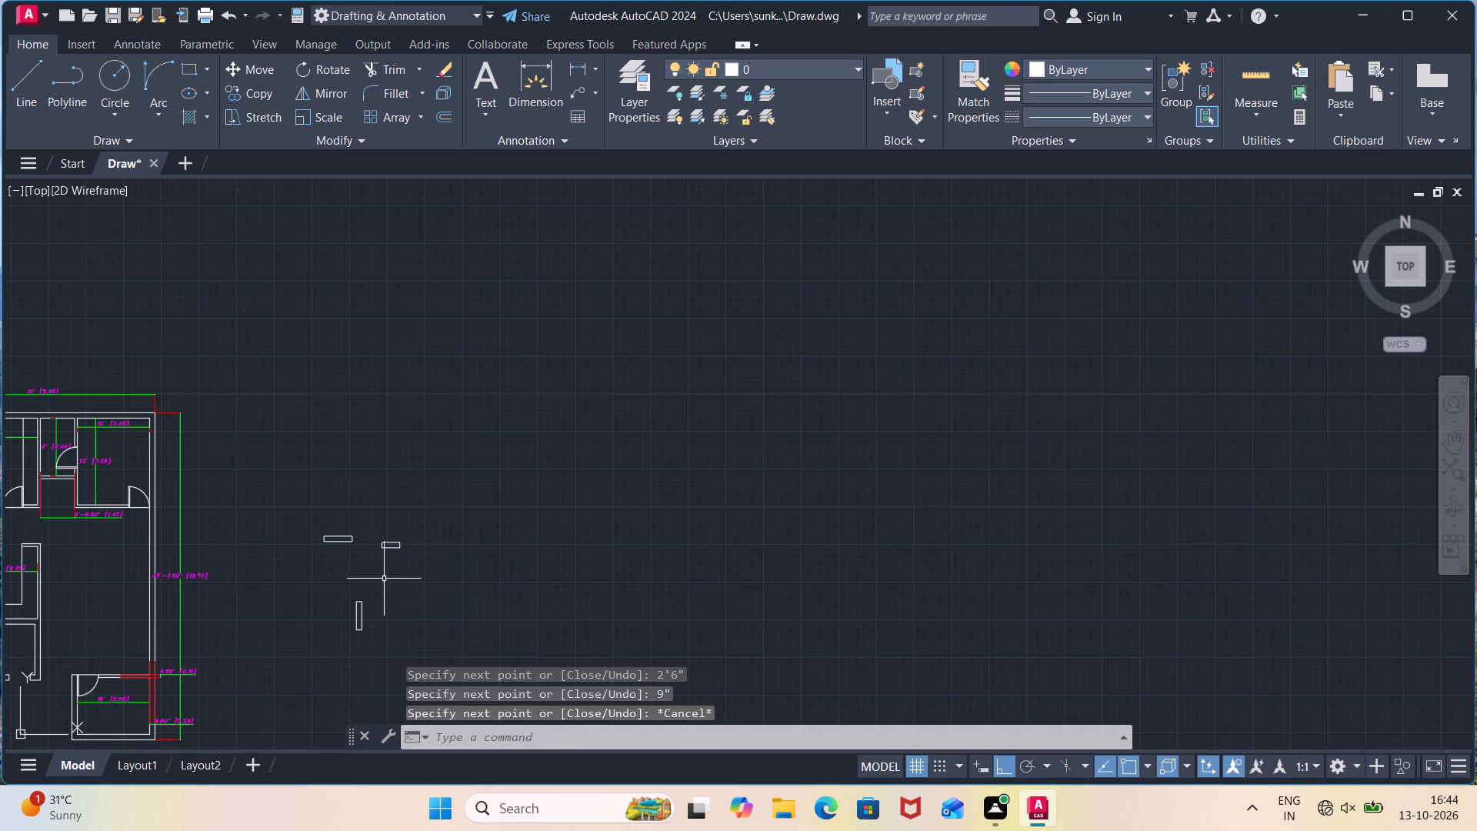
# Draw a closed upright rectangle 9" wide and 2'11" tall with lines, to the right of the upright 3'11" rectangle.
pyautogui.moveTo(391, 592); pyautogui.dragTo(188, 520, button='middle')
pyautogui.press('l')
pyautogui.press('Return')
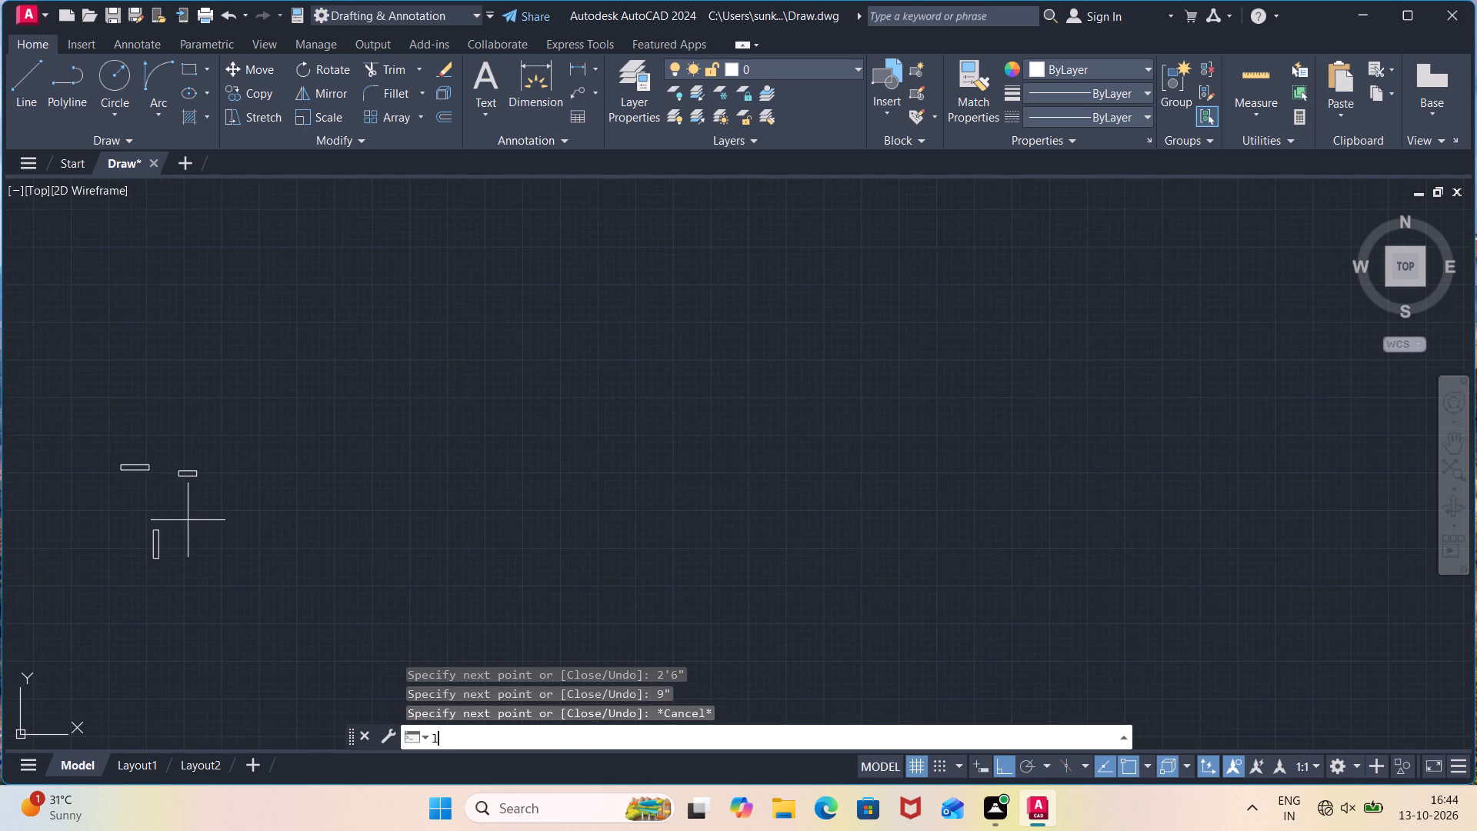
pyautogui.click(217, 559)
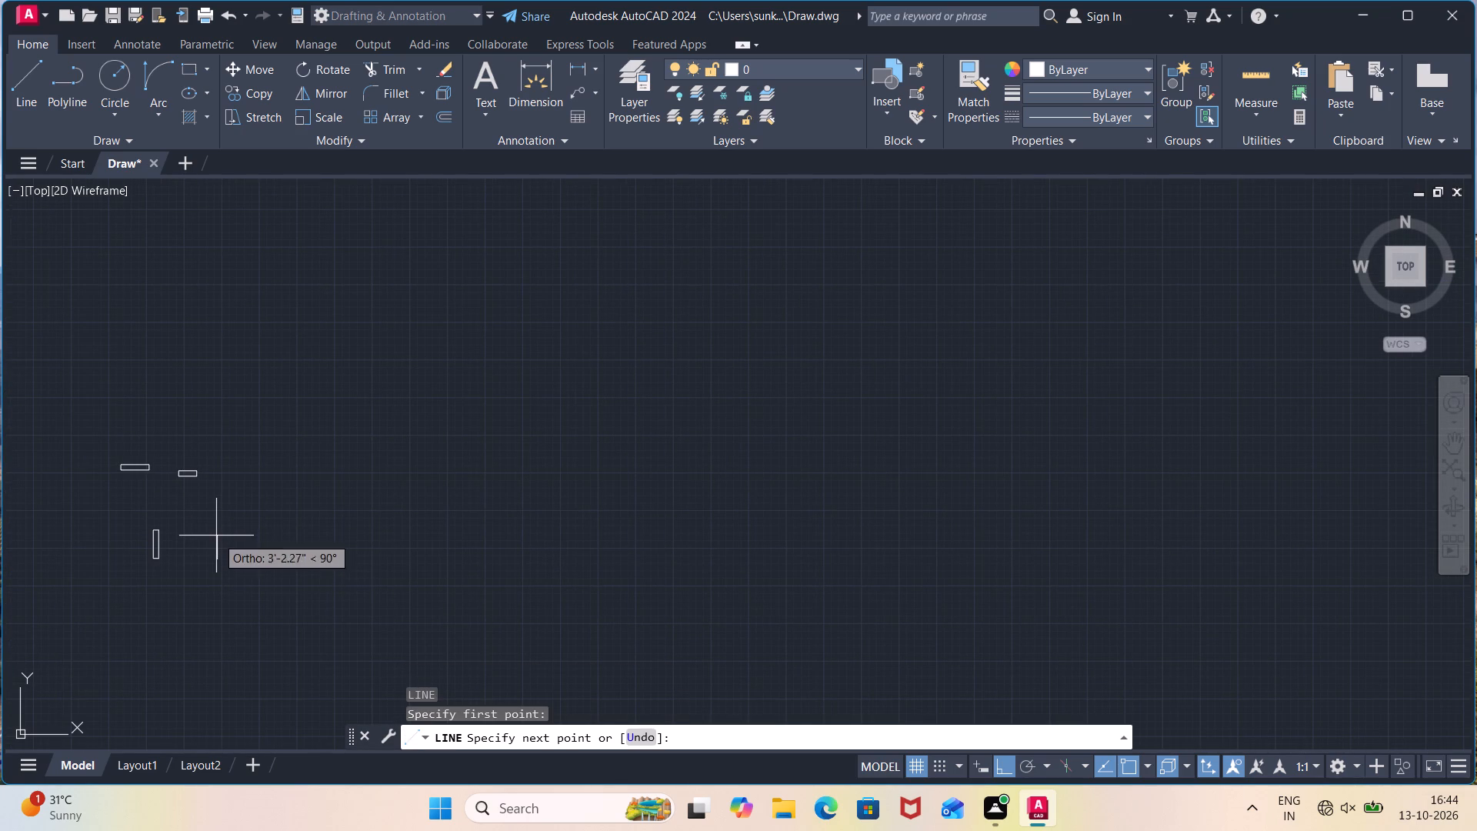
pyautogui.write('2\'11"')
pyautogui.press('Return')
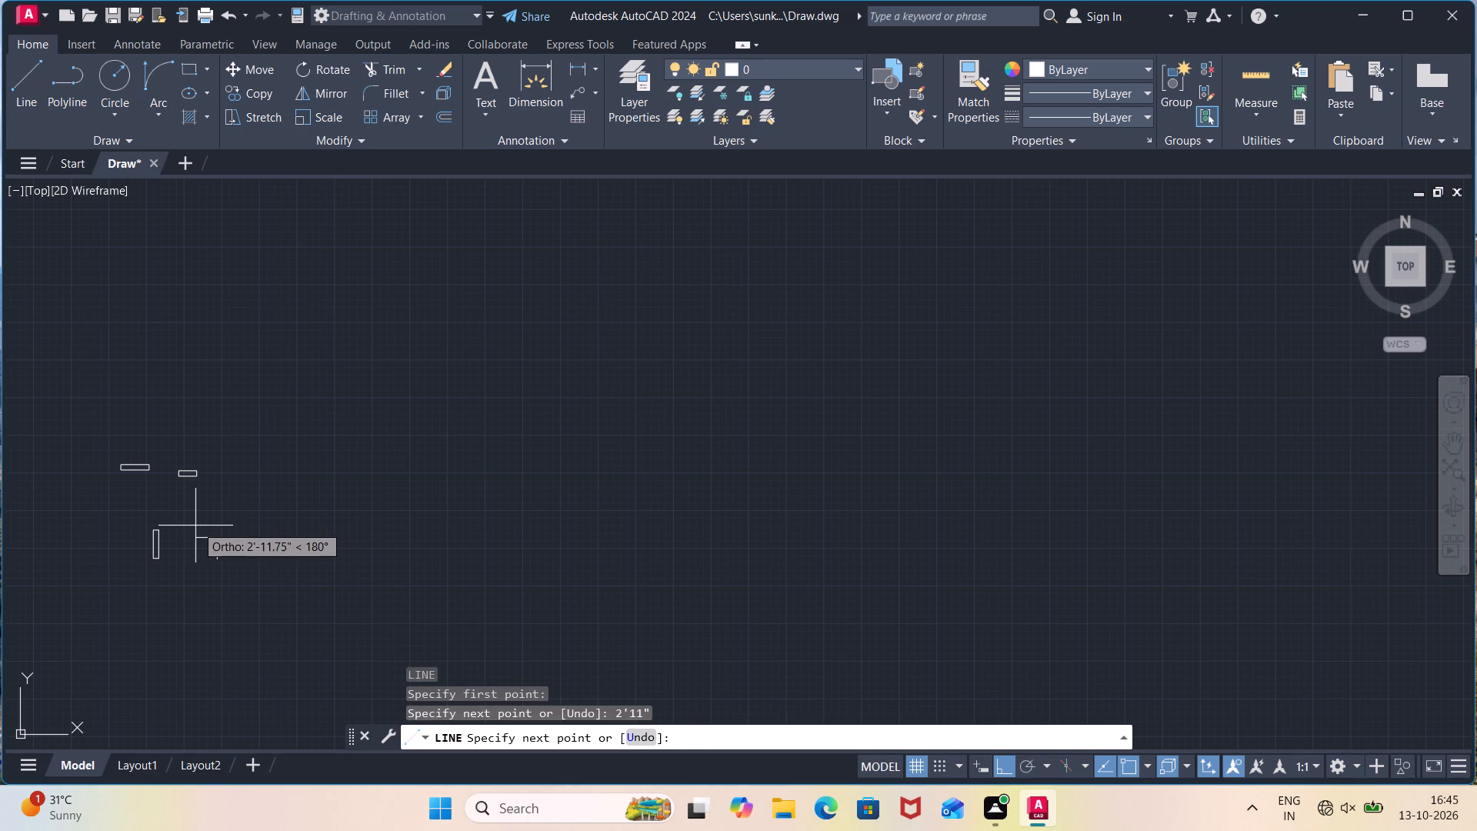
pyautogui.write('9"')
pyautogui.press('Return')
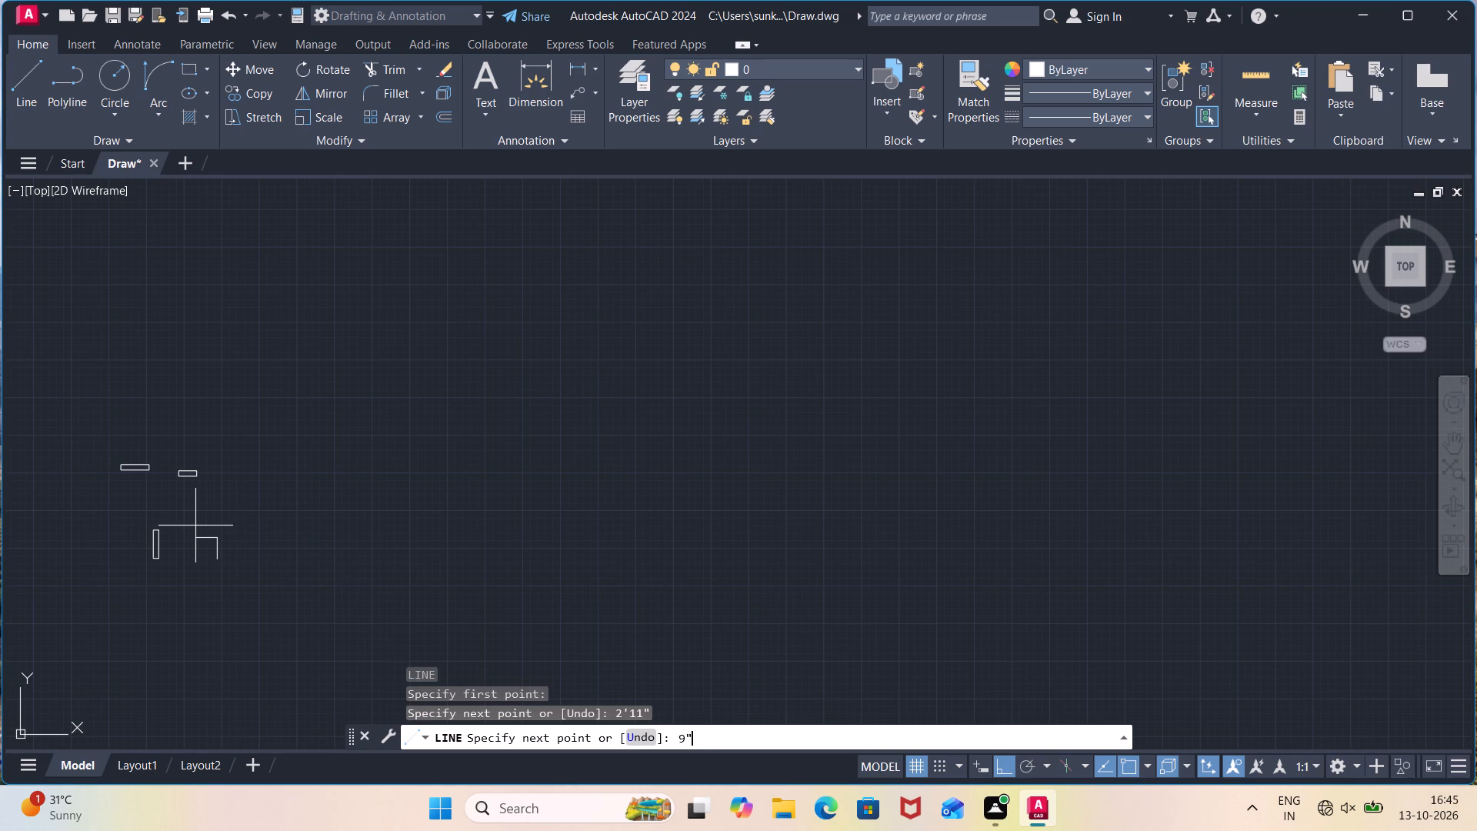
pyautogui.write('2\'11"')
pyautogui.press('Return')
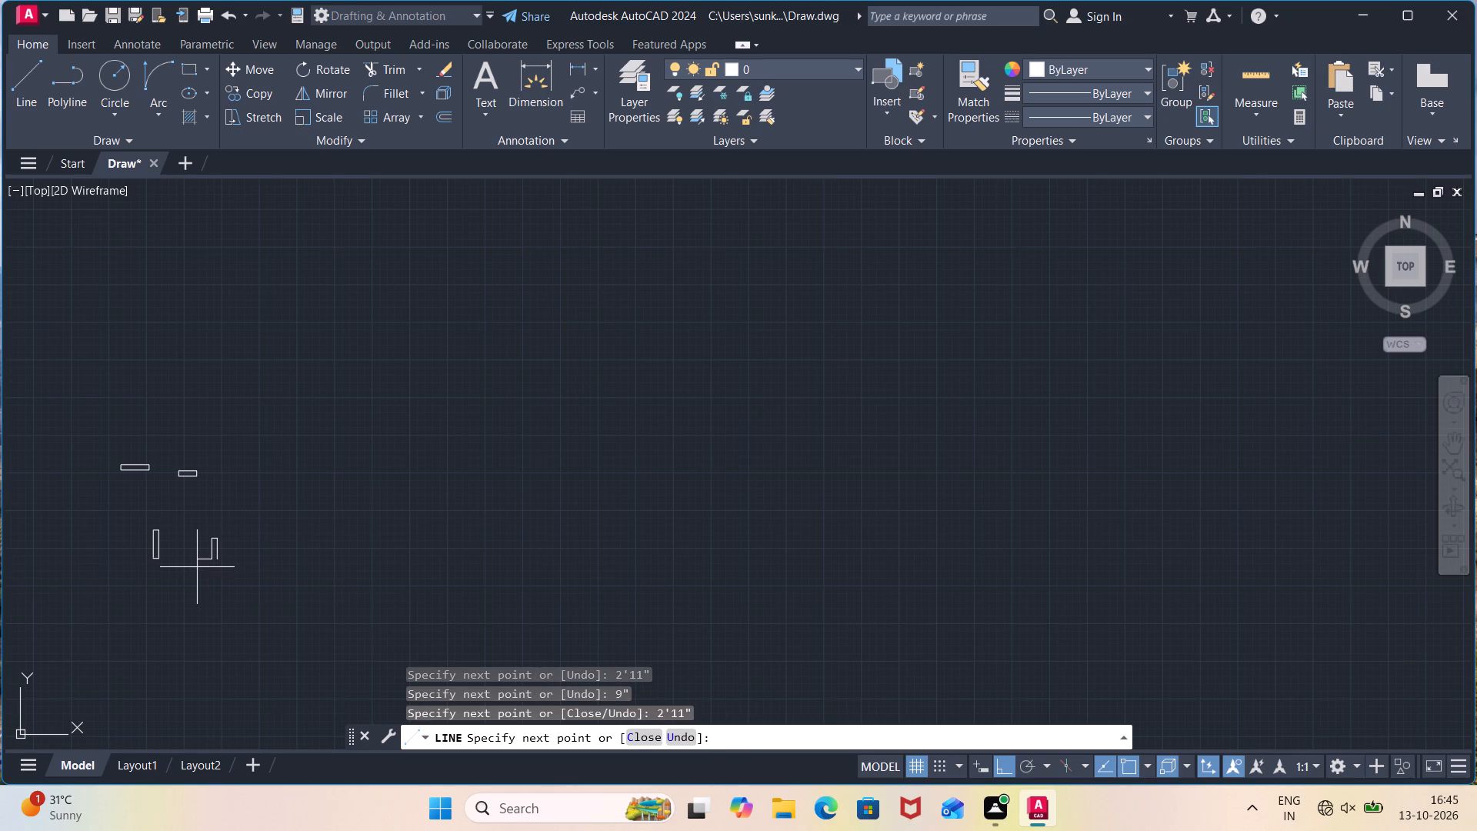
pyautogui.write('9"')
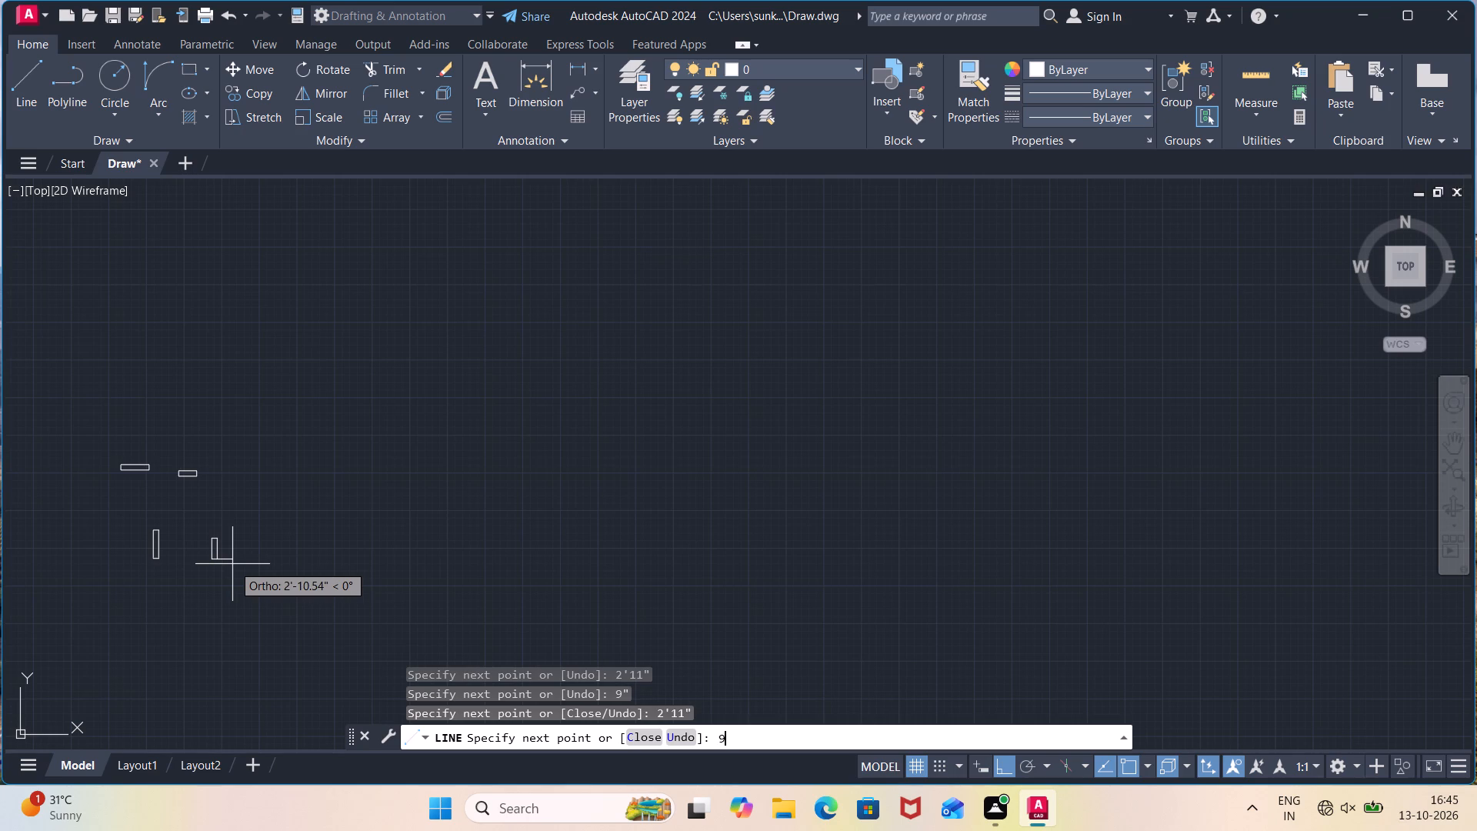
pyautogui.press('Return')
pyautogui.press('Escape')
# Start another line outline in the empty space just above the upright 2'11" by 9" rectangle.
pyautogui.scroll(2, 201, 512)
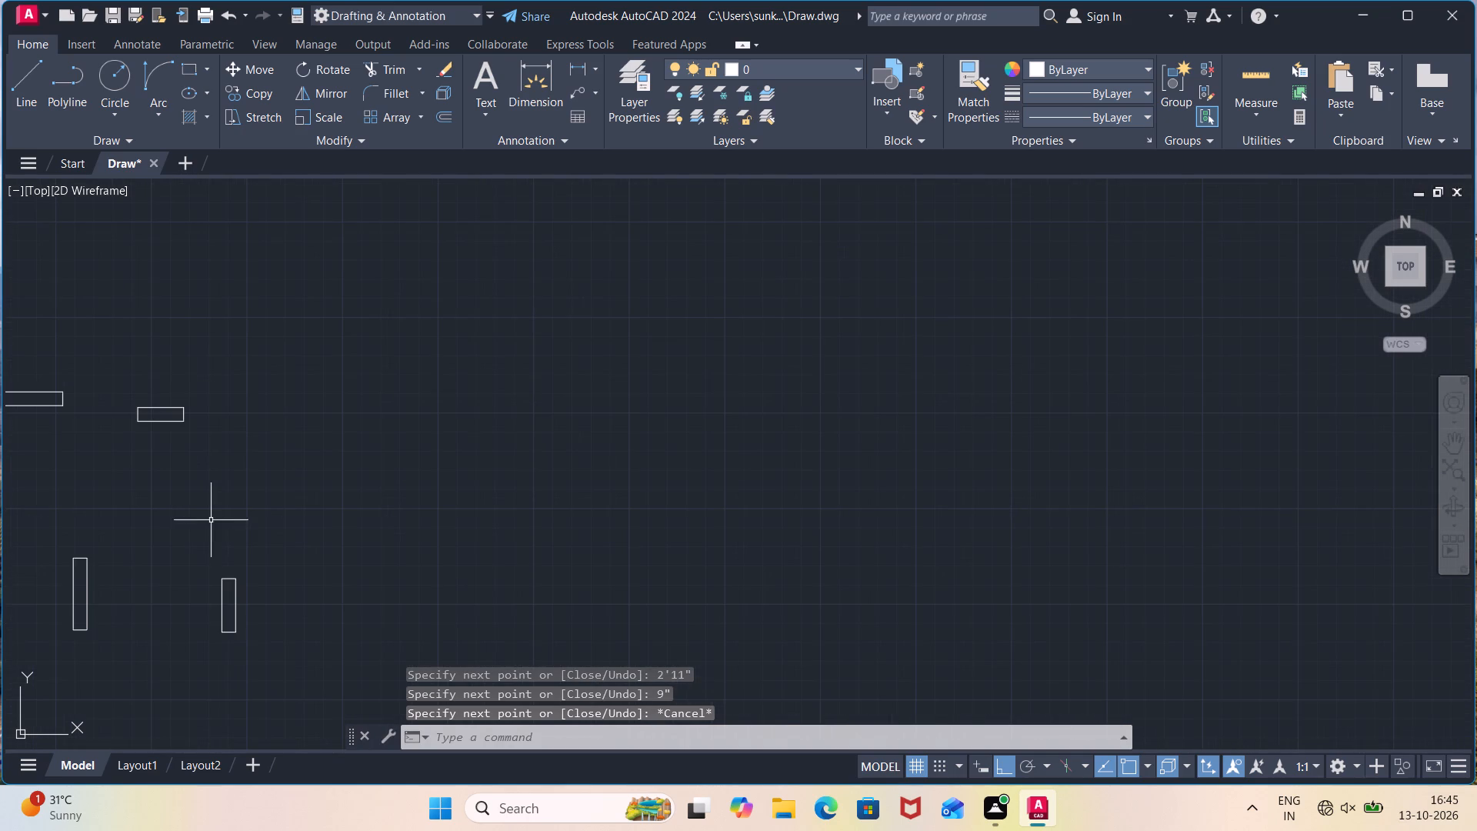
pyautogui.scroll(-1, 196, 528)
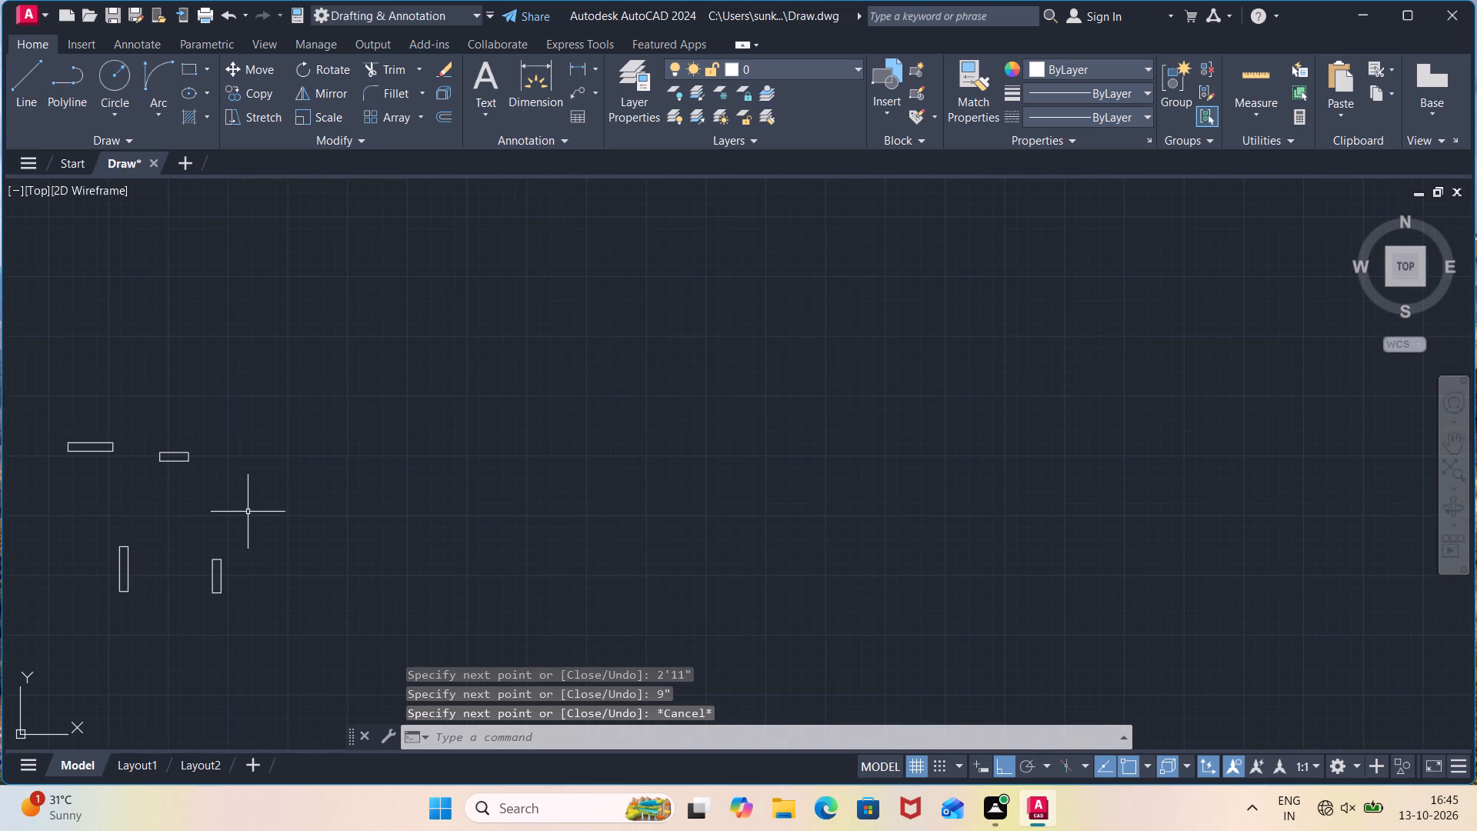
pyautogui.press('l')
pyautogui.press('Return')
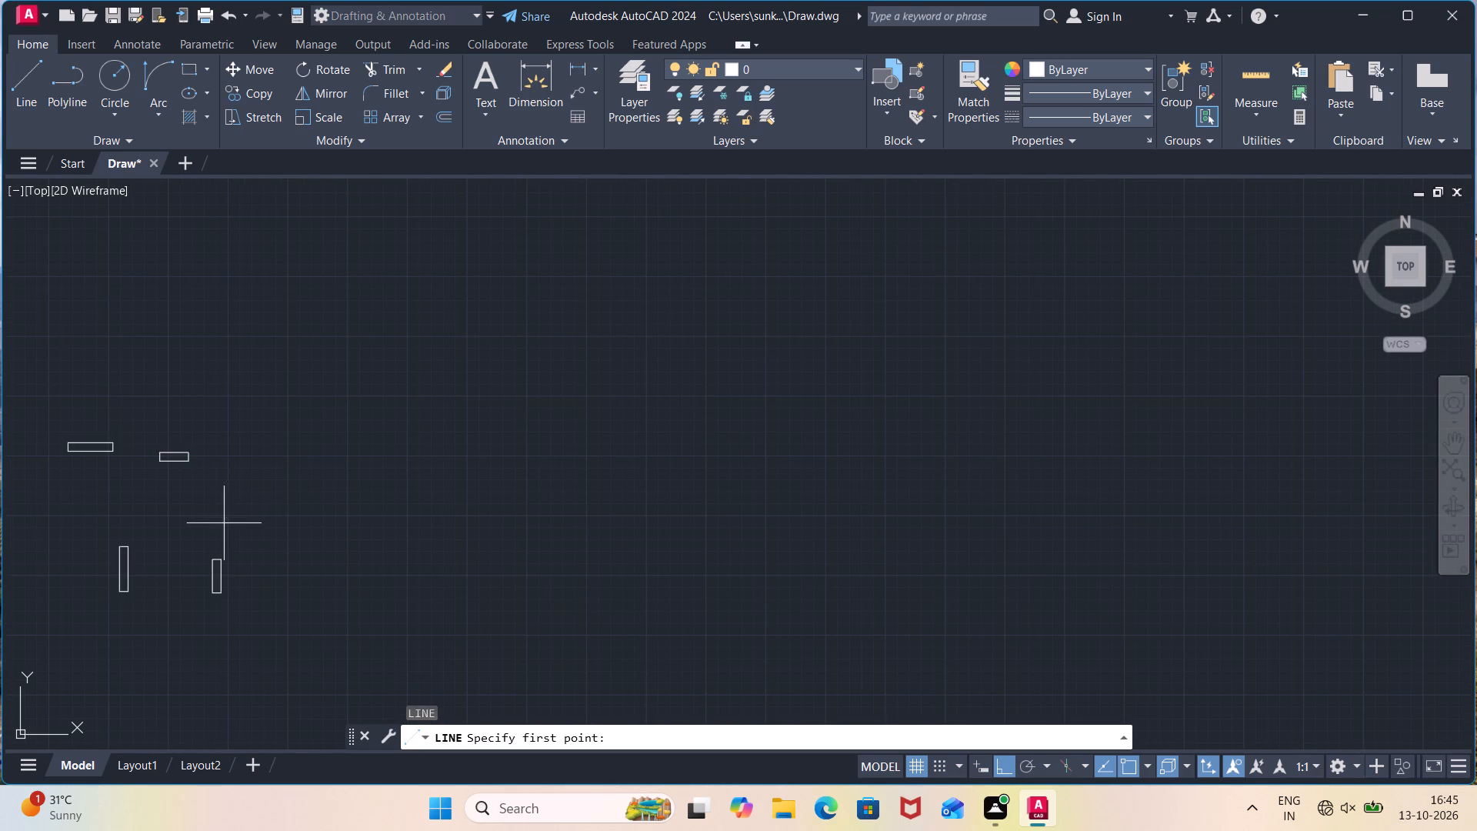
pyautogui.click(224, 523)
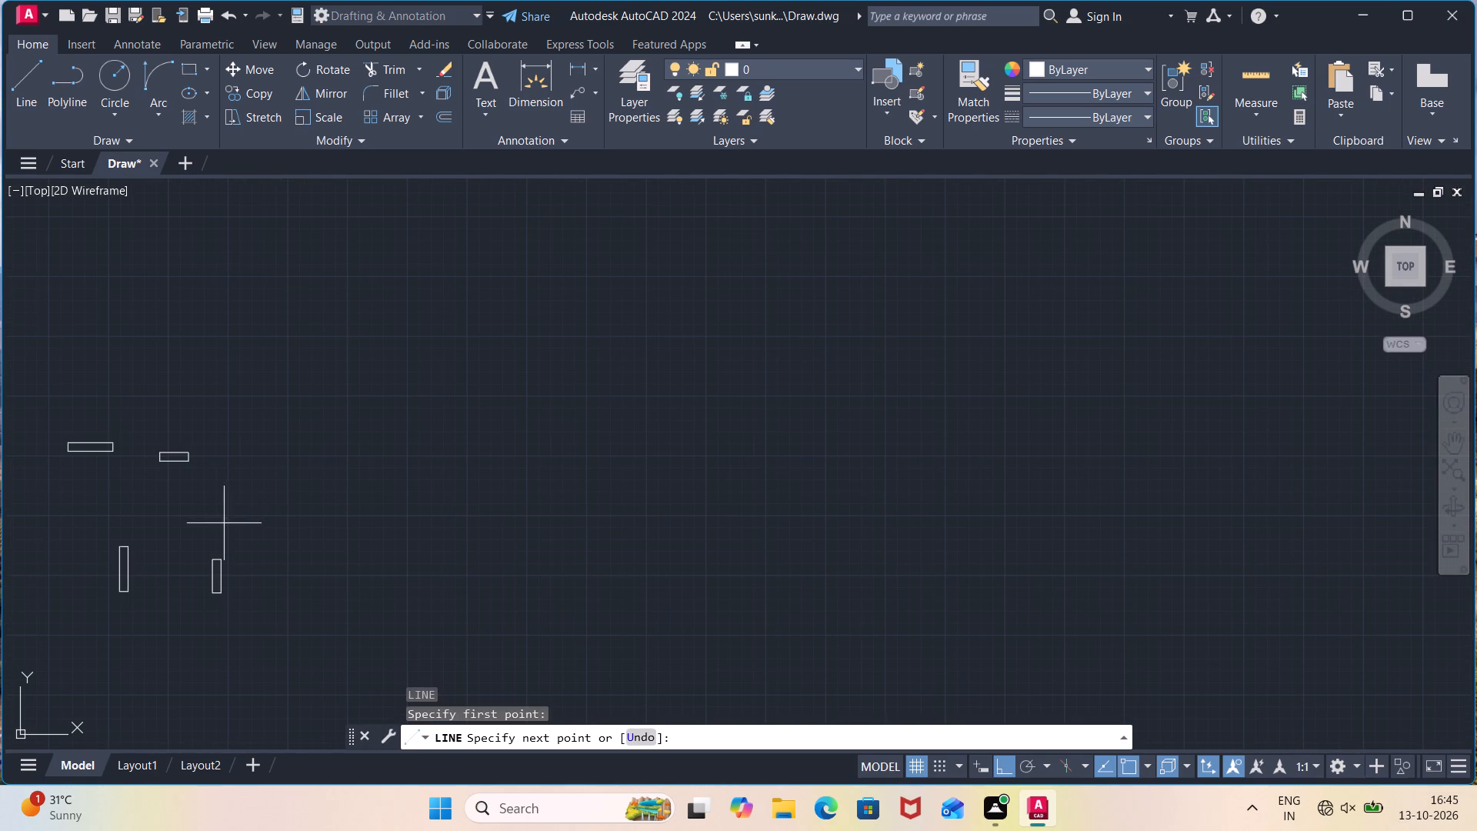
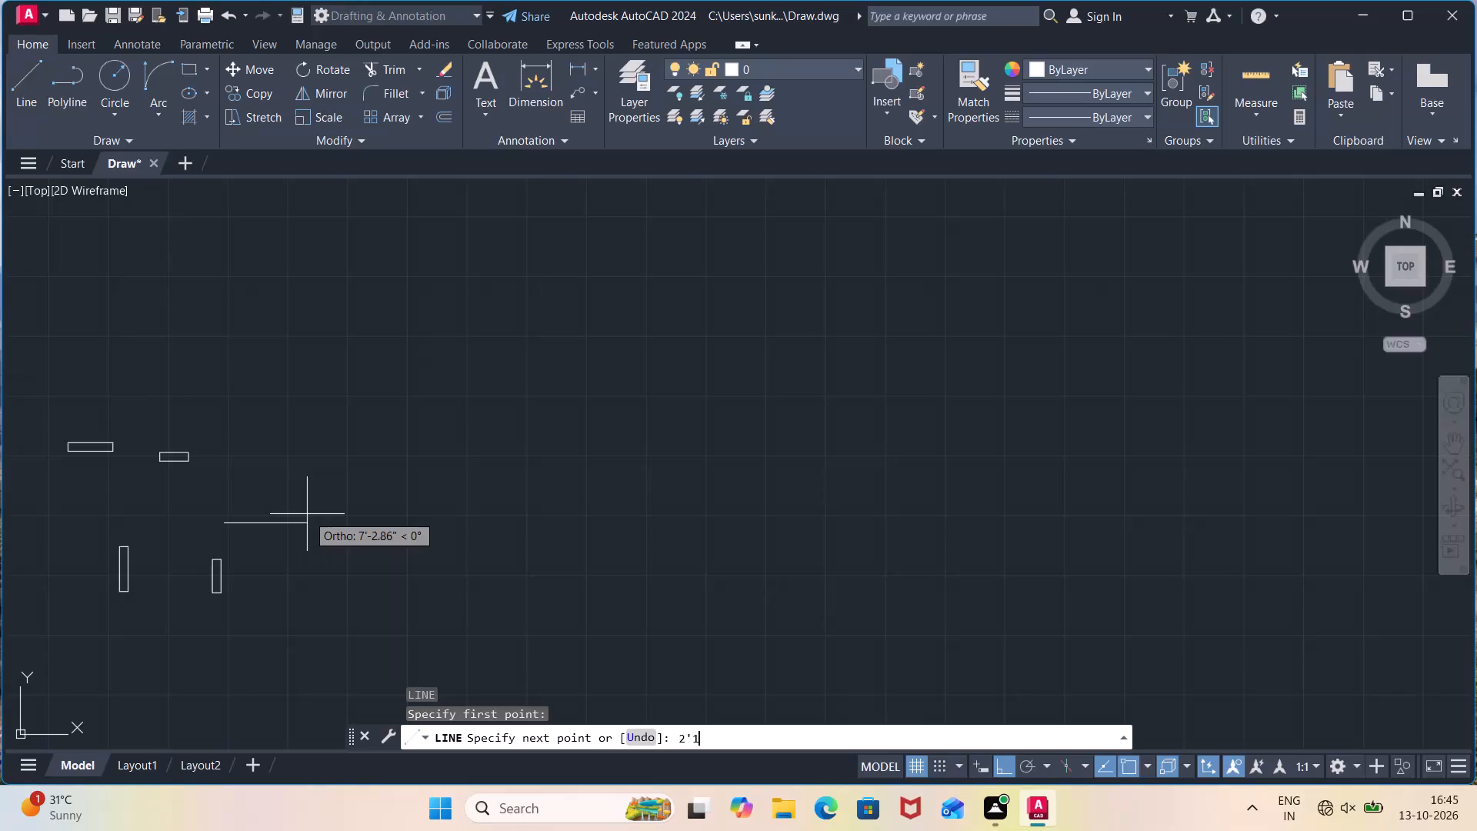
# Finish the horizontal rectangle east of the others with lines, making it 2'11" long and 9" high.
pyautogui.hotkey('shift', '"')
pyautogui.press('Return')
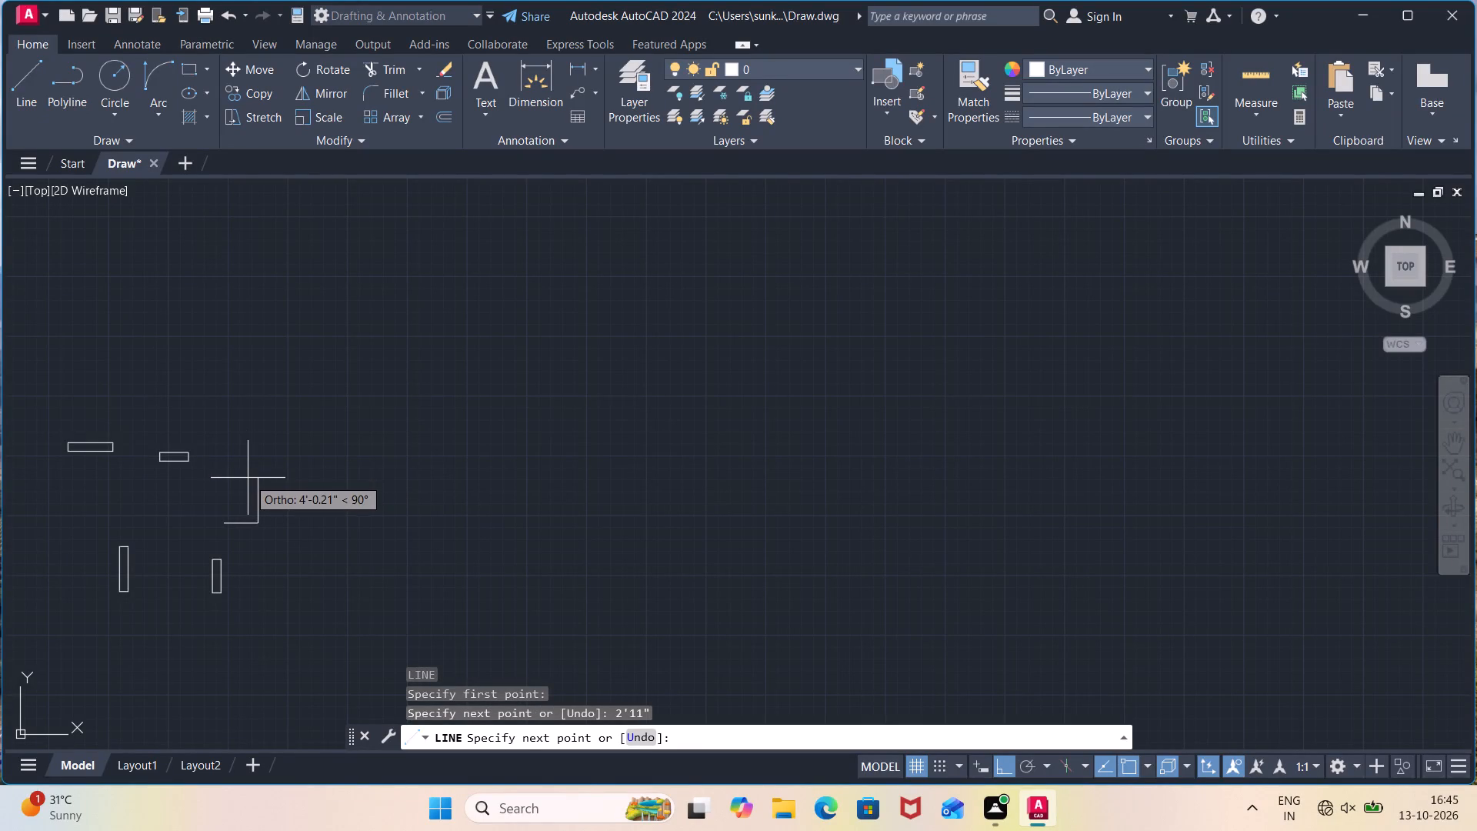
pyautogui.write('9"')
pyautogui.press('Return')
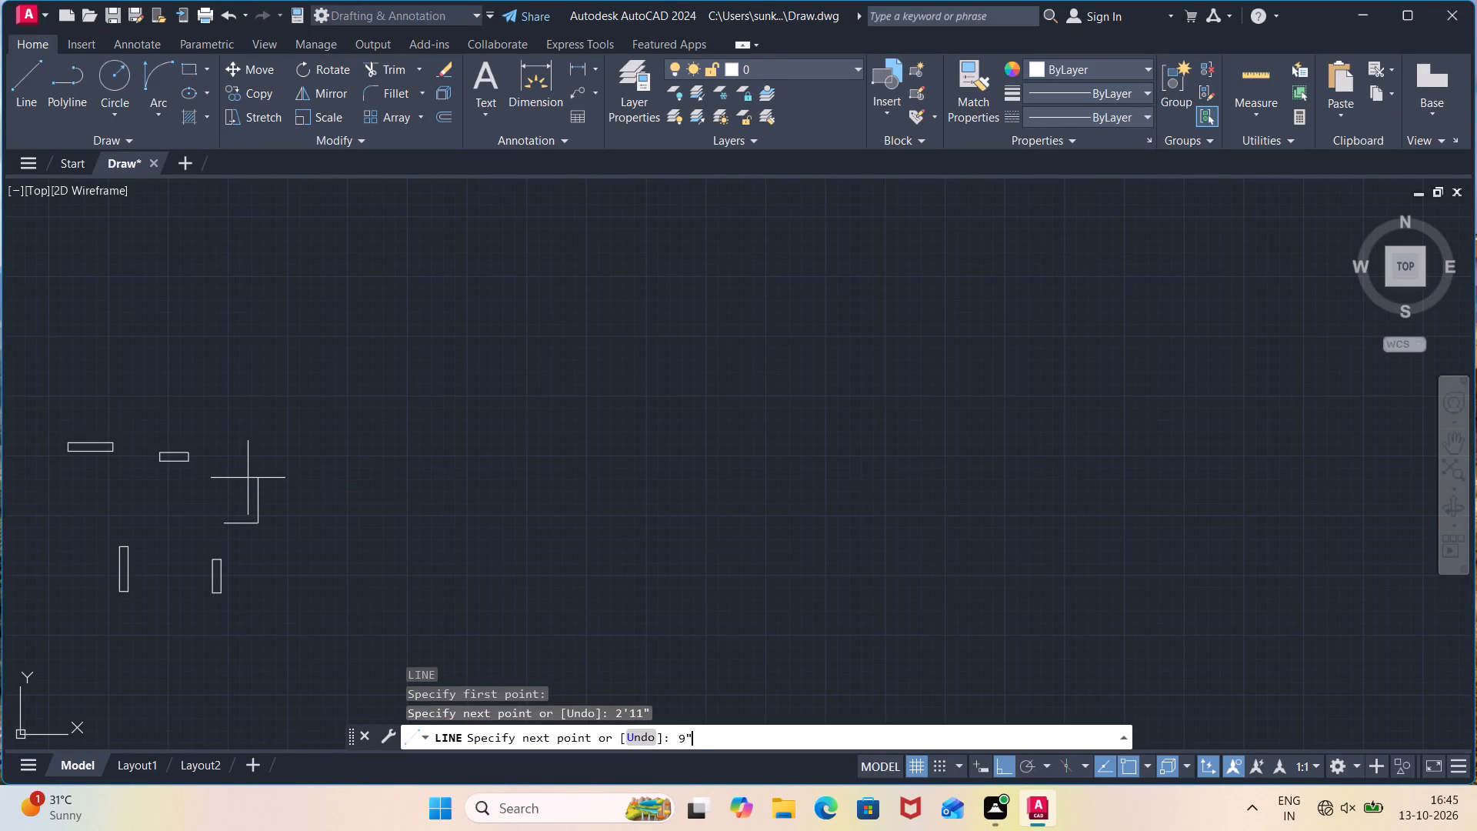
pyautogui.write('2\'11"')
pyautogui.press('Return')
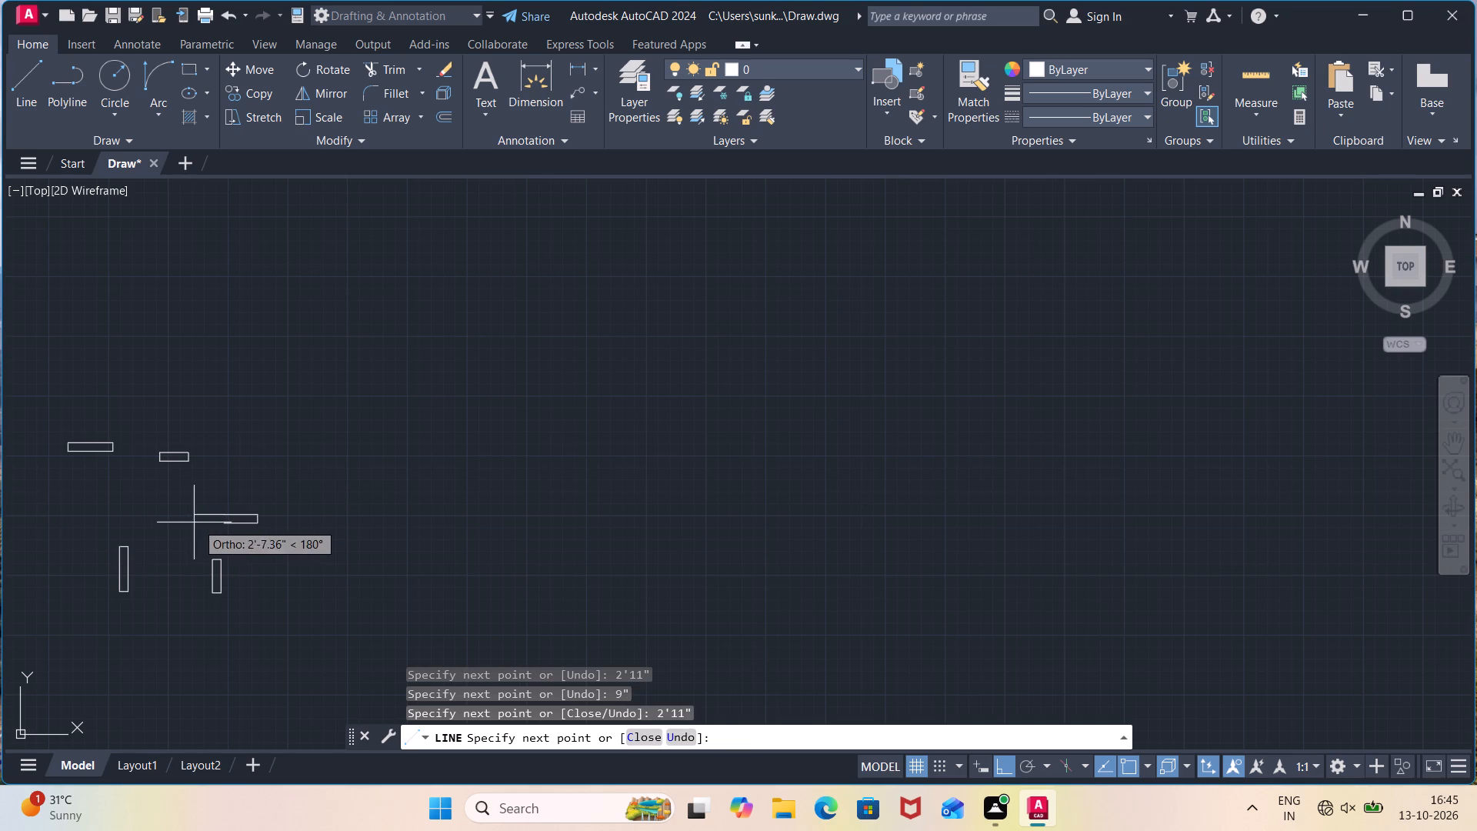
pyautogui.click(218, 522)
pyautogui.press('Escape')
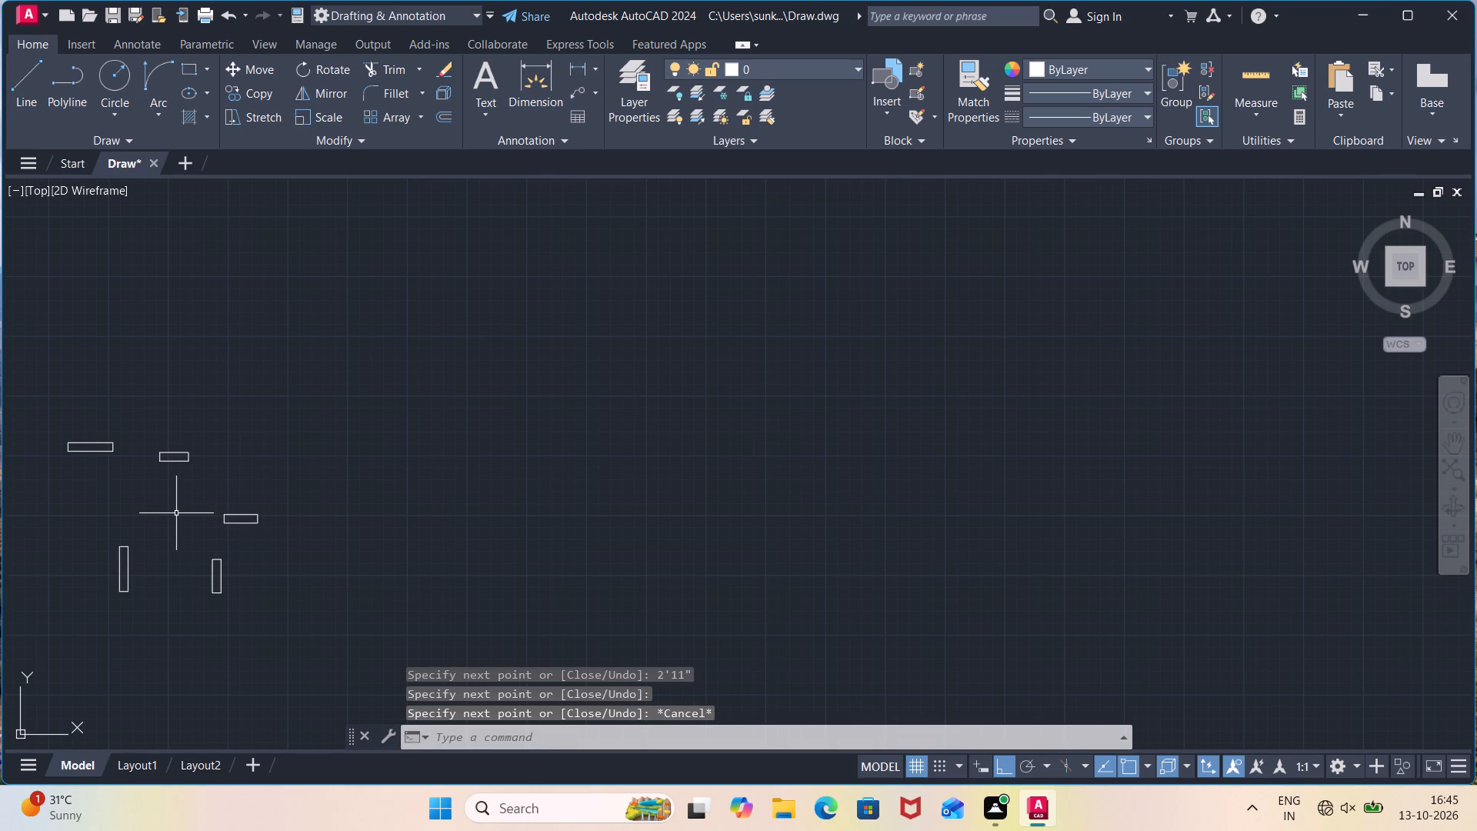
# Draw a lengthwise centre line through the longest horizontal rectangle, between the midpoints of its short sides.
pyautogui.moveTo(175, 512); pyautogui.dragTo(313, 511, button='middle')
pyautogui.scroll(1, 328, 520)
pyautogui.press('l')
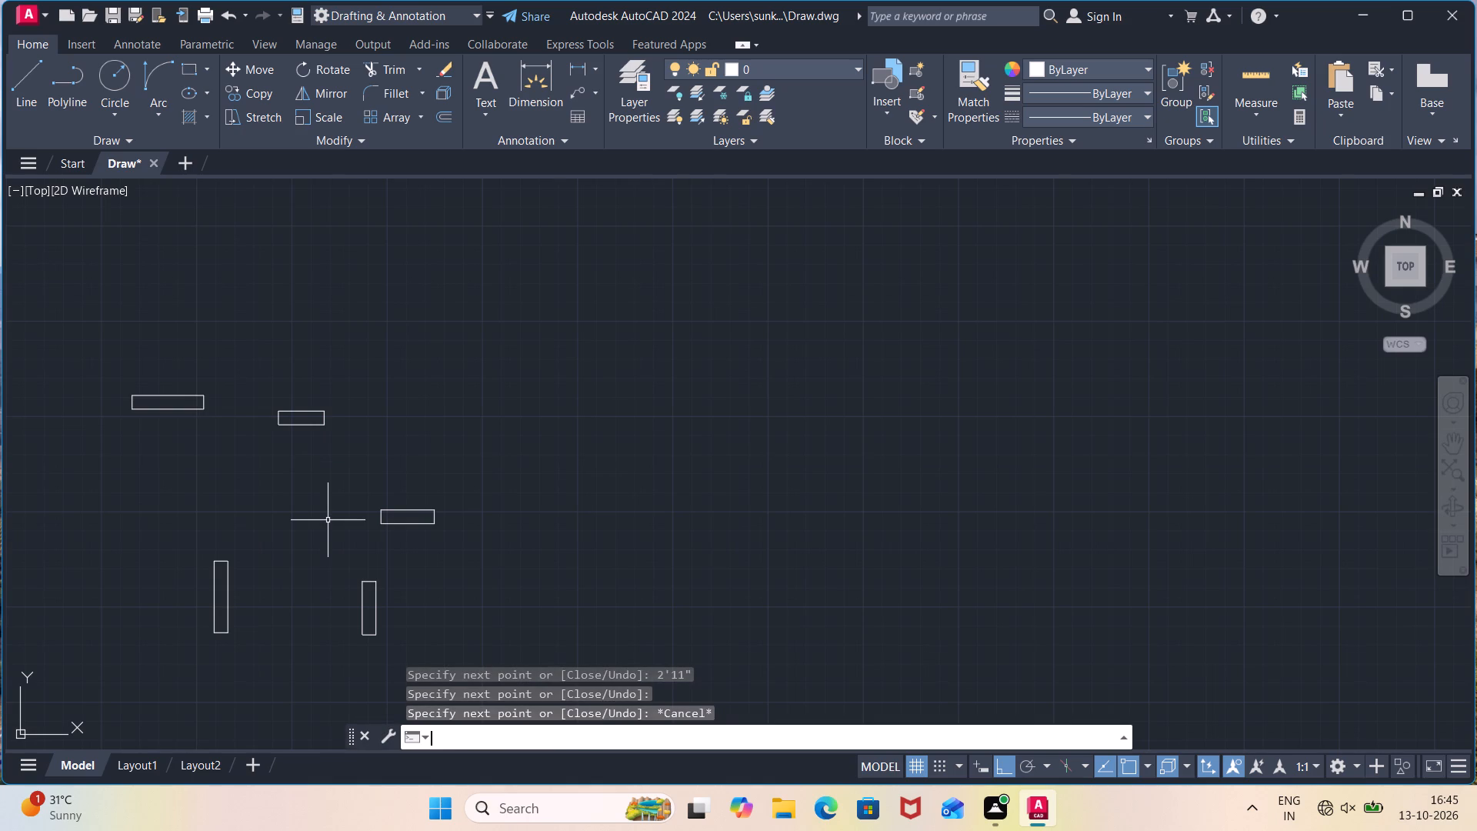
pyautogui.press('Return')
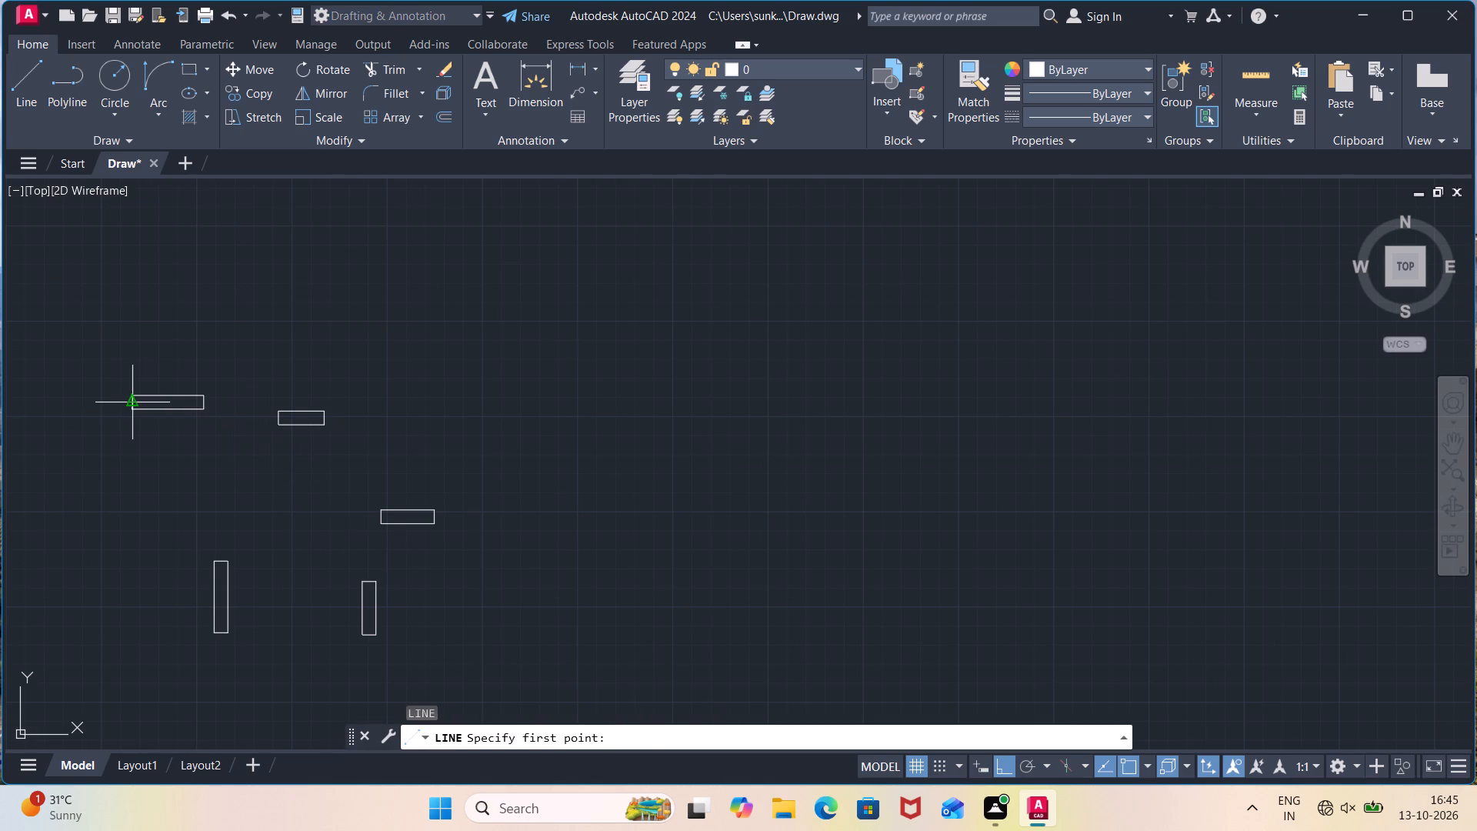
pyautogui.click(133, 402)
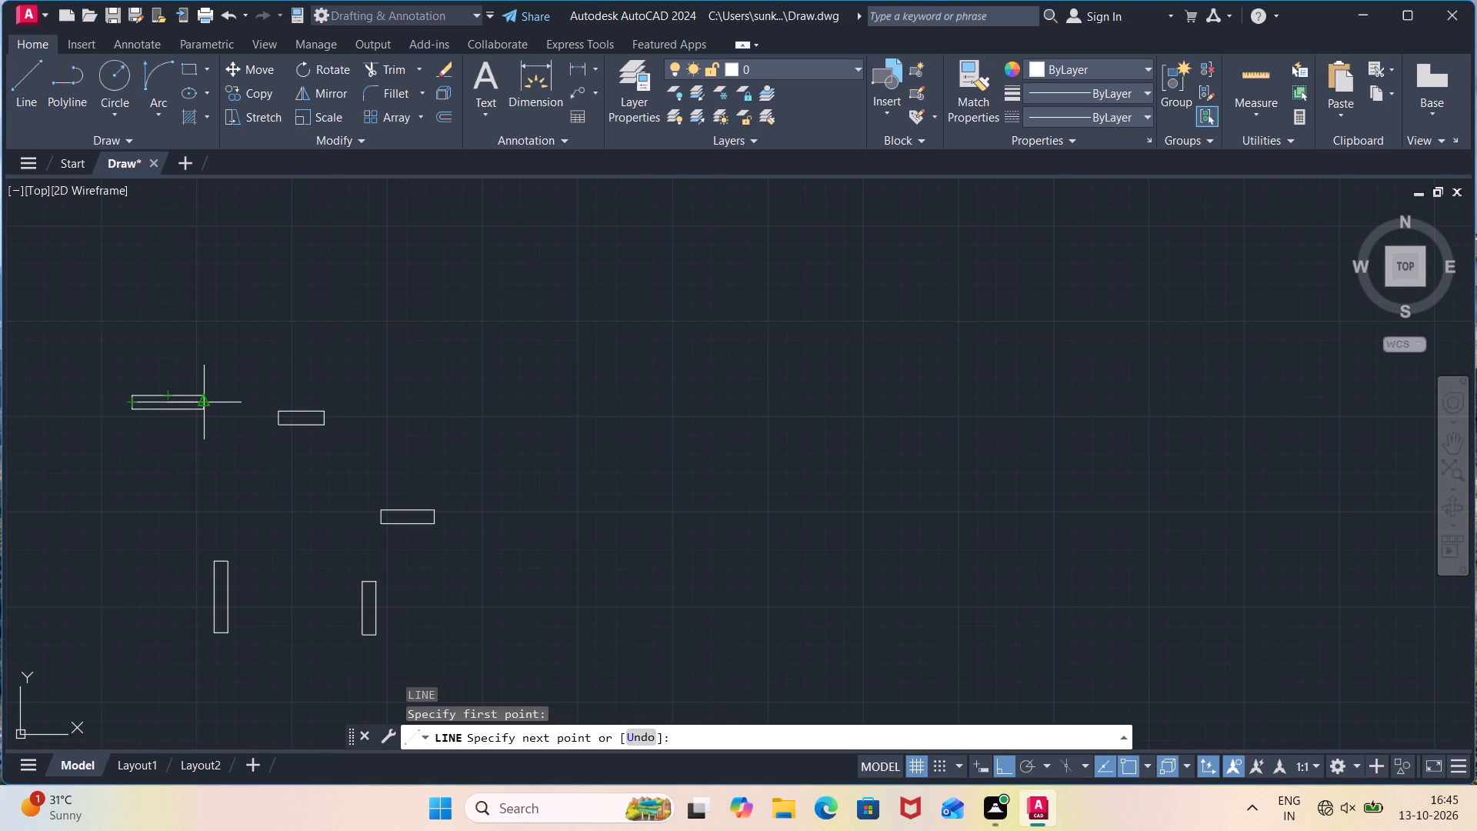
pyautogui.scroll(2, 207, 403)
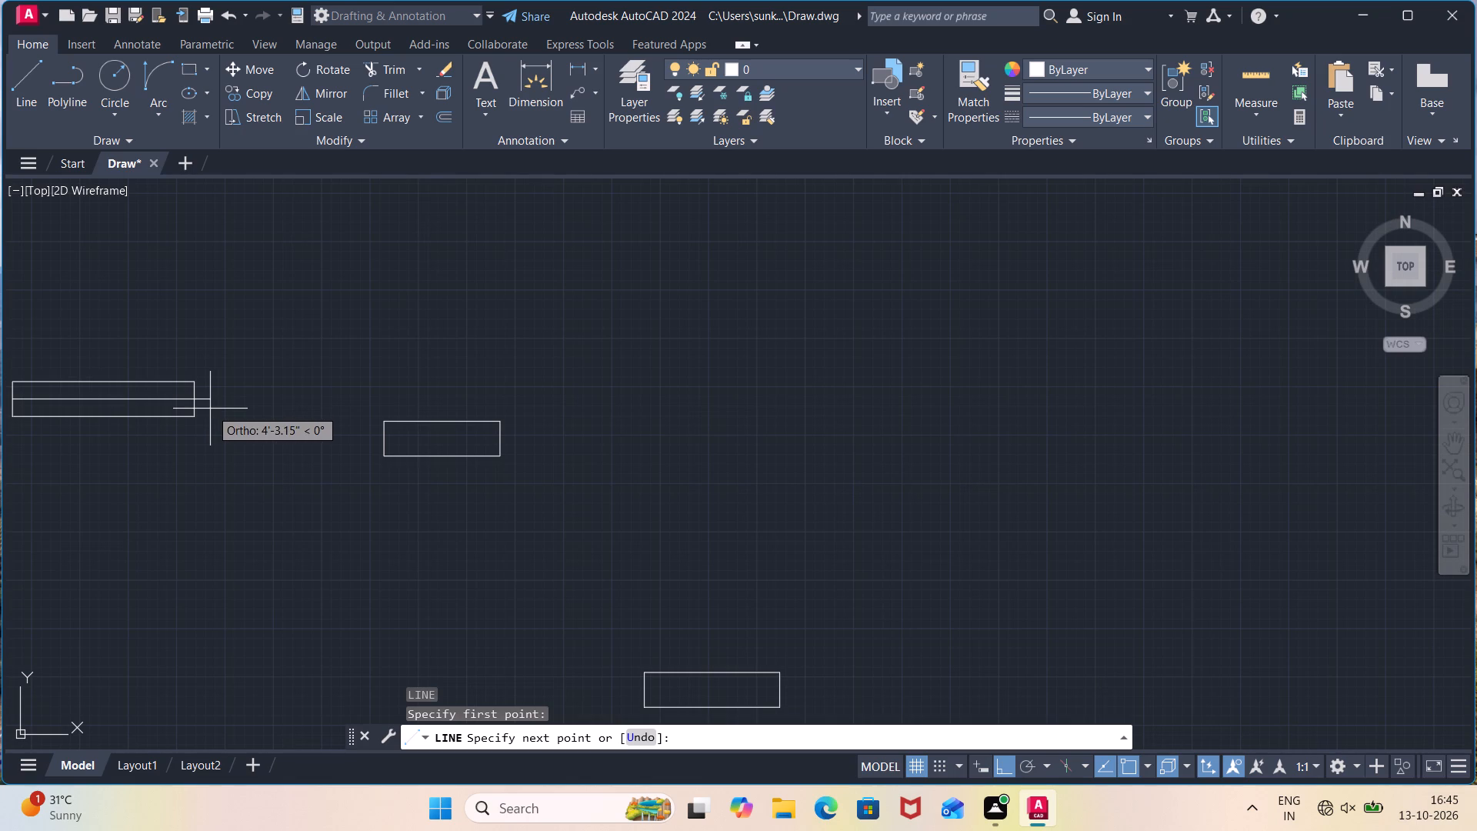
pyautogui.scroll(-1, 210, 409)
pyautogui.moveTo(210, 409); pyautogui.dragTo(282, 385, button='middle')
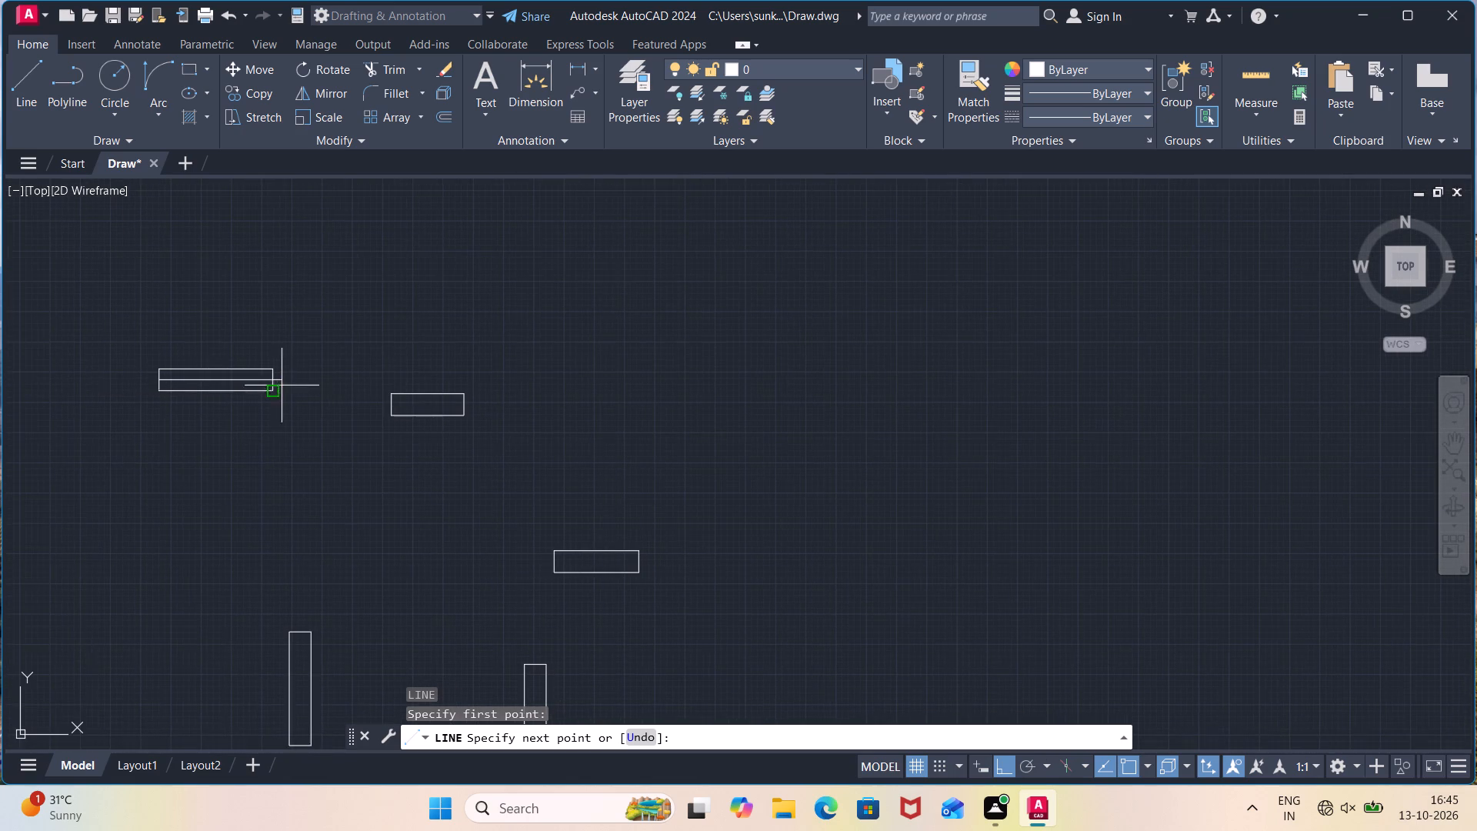
pyautogui.scroll(3, 268, 385)
pyautogui.click(278, 364)
pyautogui.scroll(-1, 259, 389)
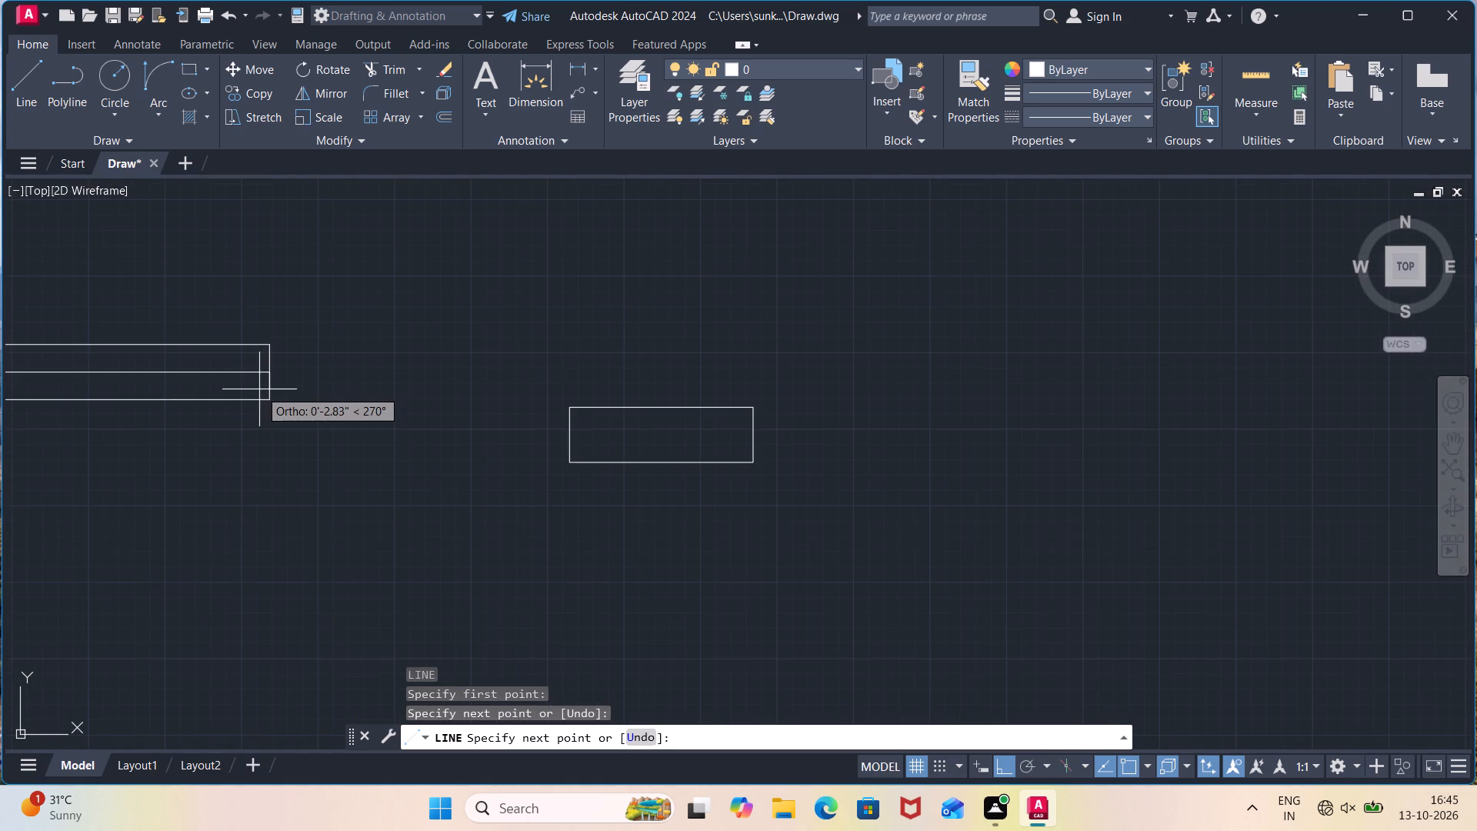
pyautogui.scroll(-2, 259, 389)
pyautogui.press('space')
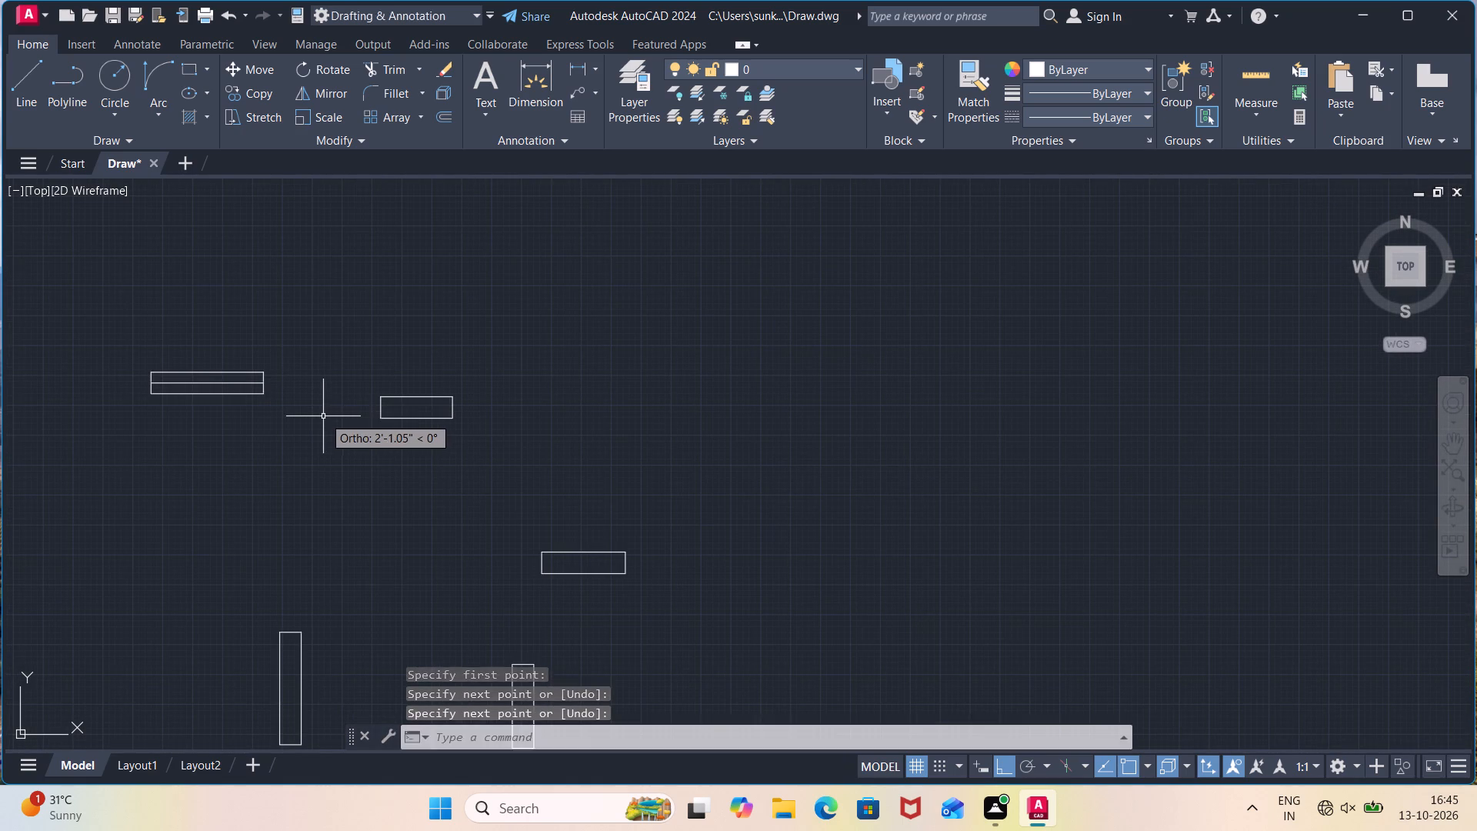
# Draw a lengthwise centre line through the shortest horizontal rectangle, between the midpoints of its short sides.
pyautogui.press('space')
pyautogui.click(386, 406)
pyautogui.moveTo(411, 405); pyautogui.dragTo(407, 405, button='middle')
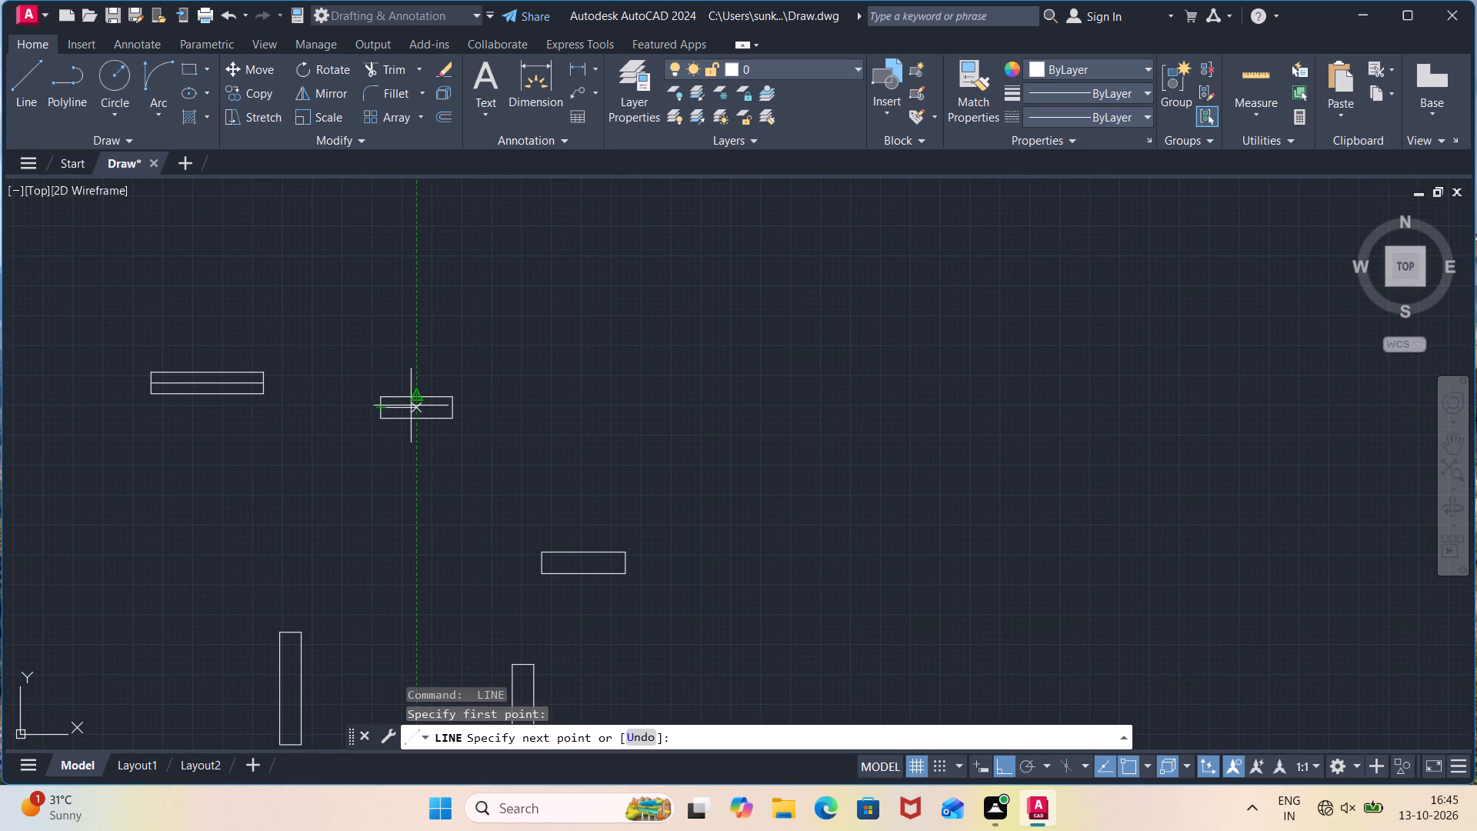
pyautogui.moveTo(407, 405); pyautogui.dragTo(255, 431, button='middle')
pyautogui.click(298, 430)
pyautogui.press('space')
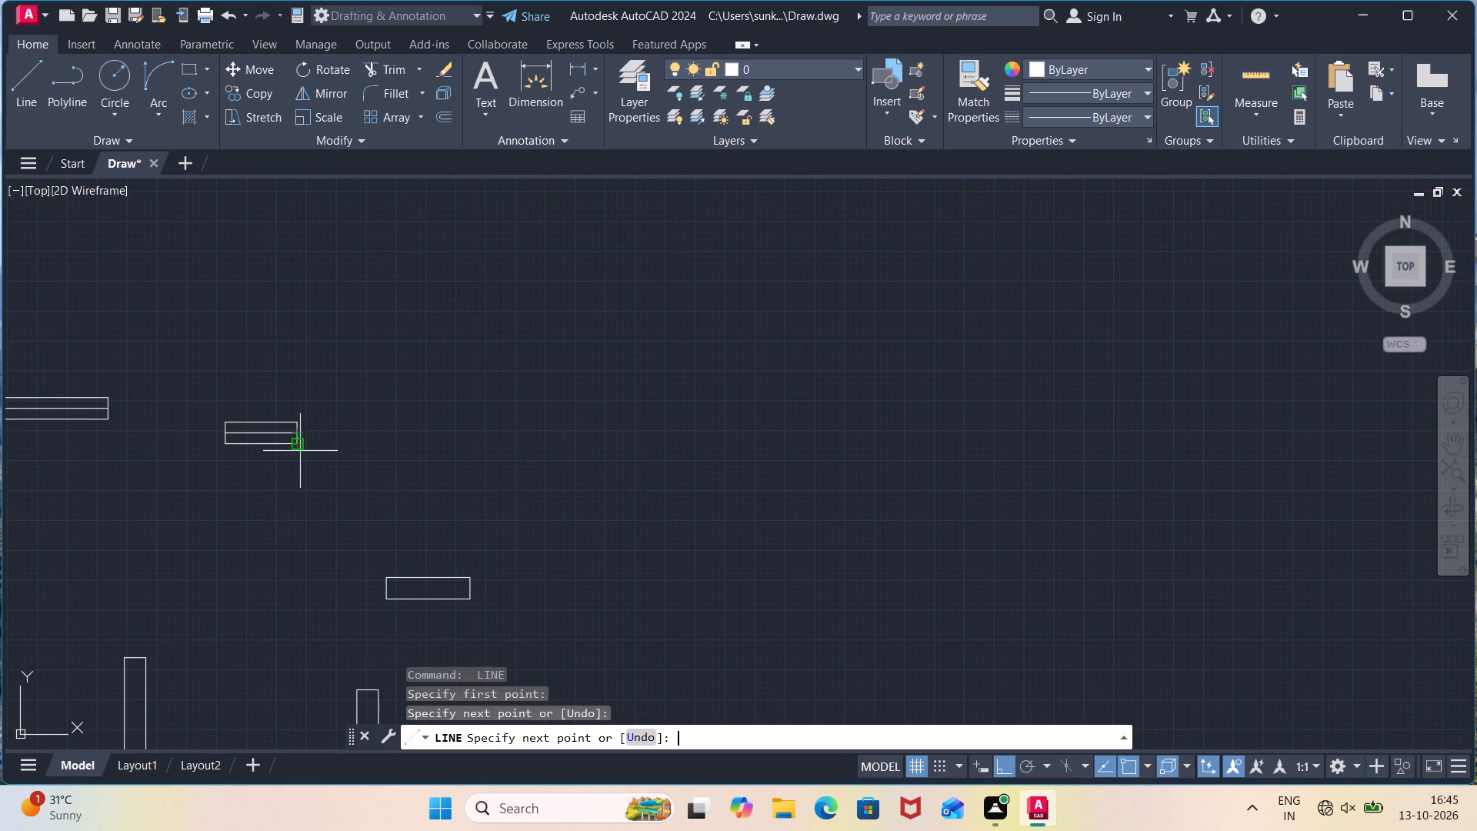
# Draw a lengthwise centre line through the 2'11" horizontal rectangle, between the midpoints of its short sides.
pyautogui.press('space')
pyautogui.moveTo(289, 470); pyautogui.dragTo(225, 398, button='middle')
pyautogui.moveTo(347, 502); pyautogui.dragTo(323, 440, button='middle')
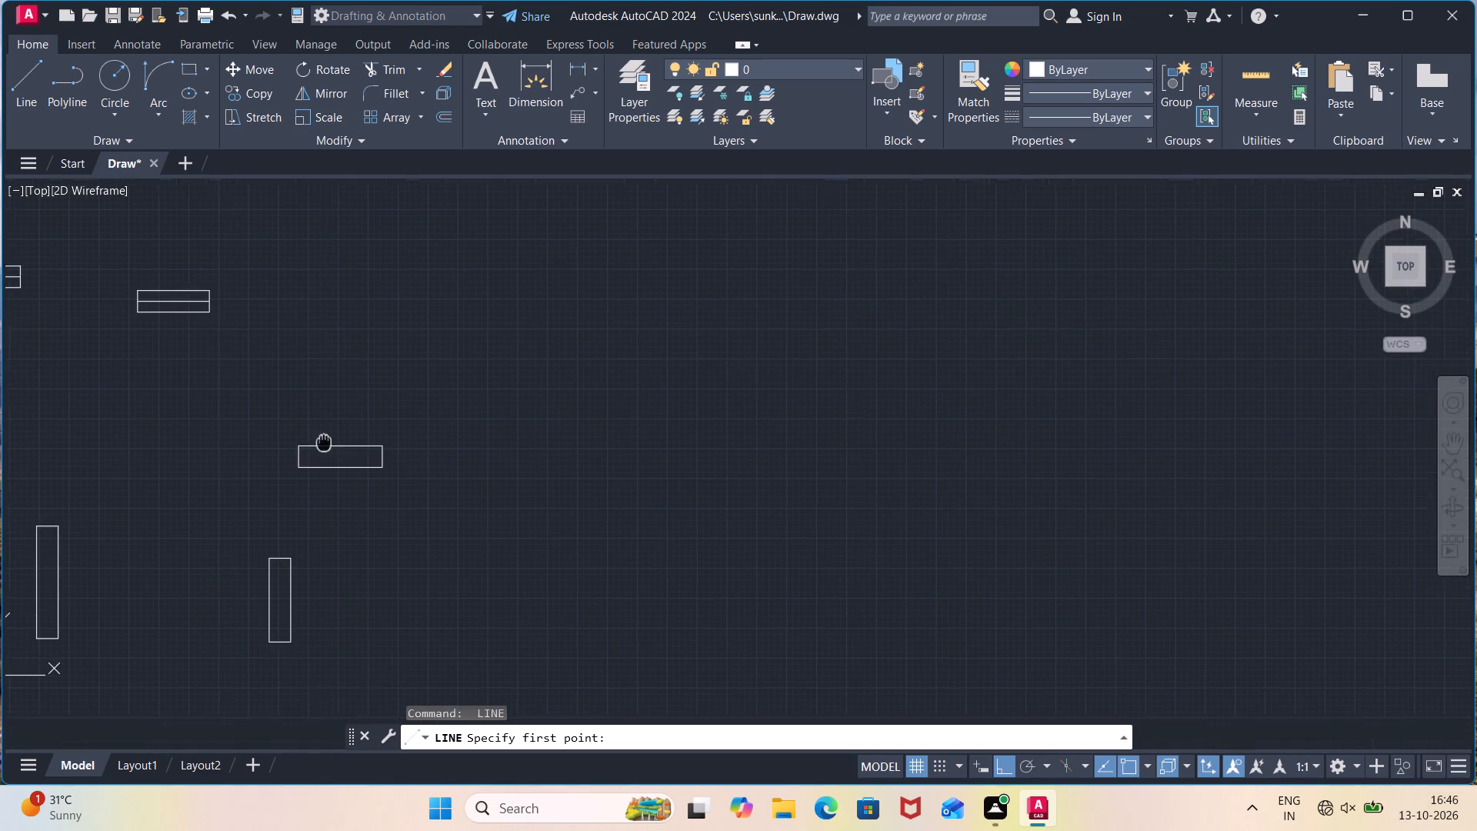
pyautogui.moveTo(323, 440); pyautogui.dragTo(321, 431, button='middle')
pyautogui.click(290, 447)
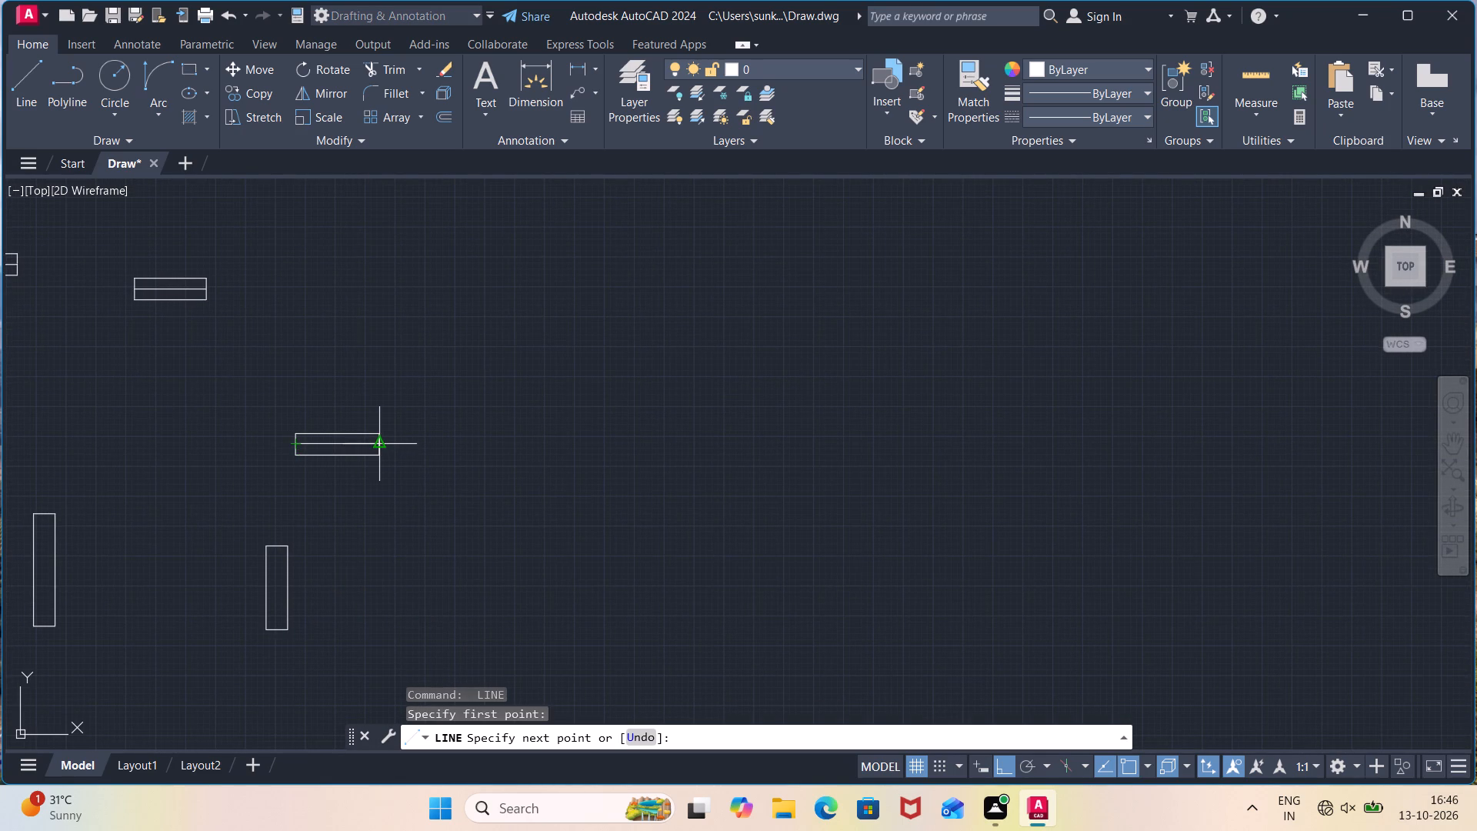
pyautogui.click(379, 444)
pyautogui.press('space')
# Draw a vertical centre line through the shorter vertical rectangle, from its top midpoint to its bottom midpoint.
pyautogui.press('space')
pyautogui.moveTo(278, 504); pyautogui.dragTo(268, 417, button='middle')
pyautogui.click(265, 462)
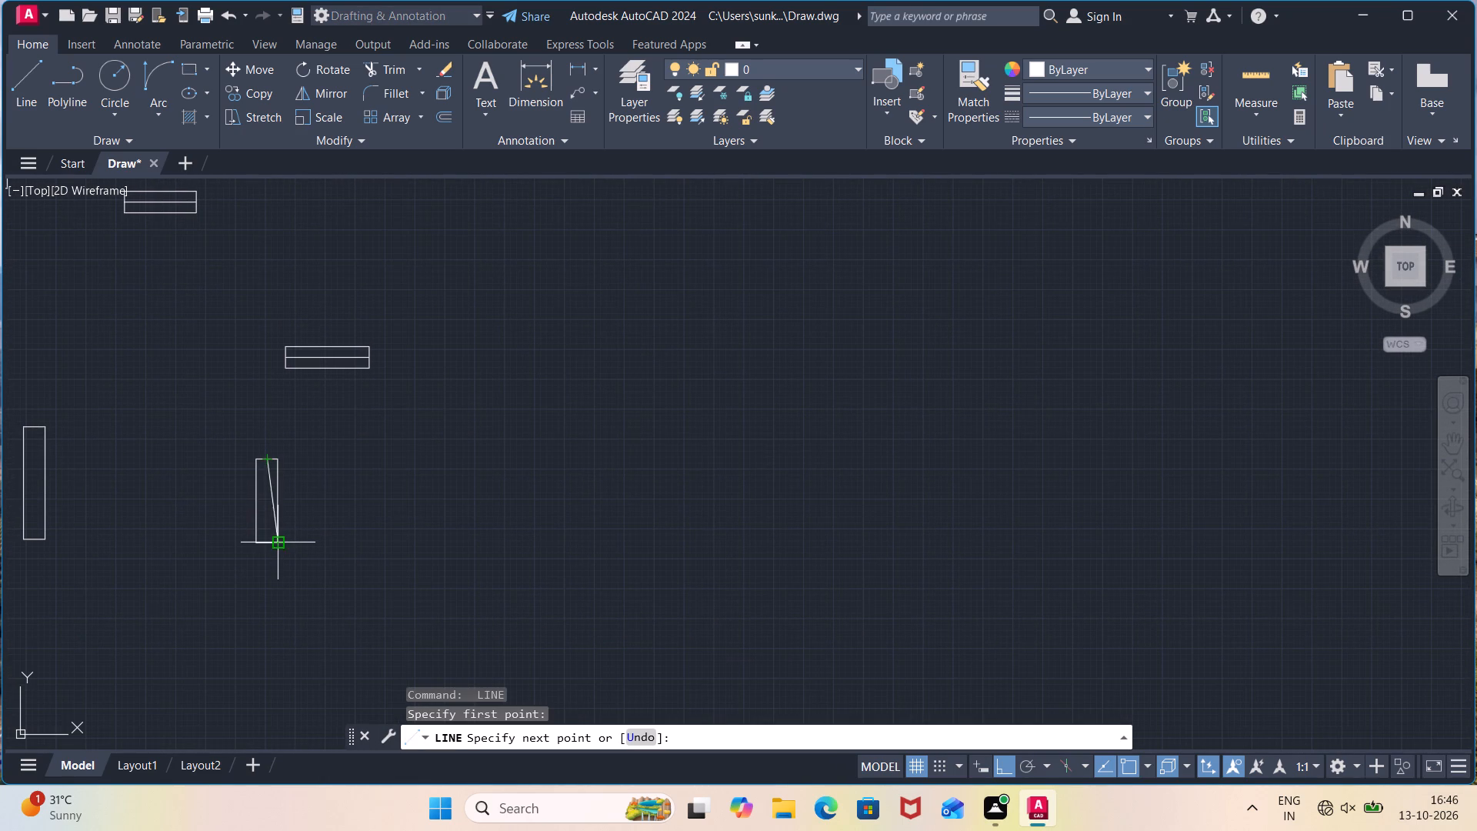
pyautogui.click(267, 547)
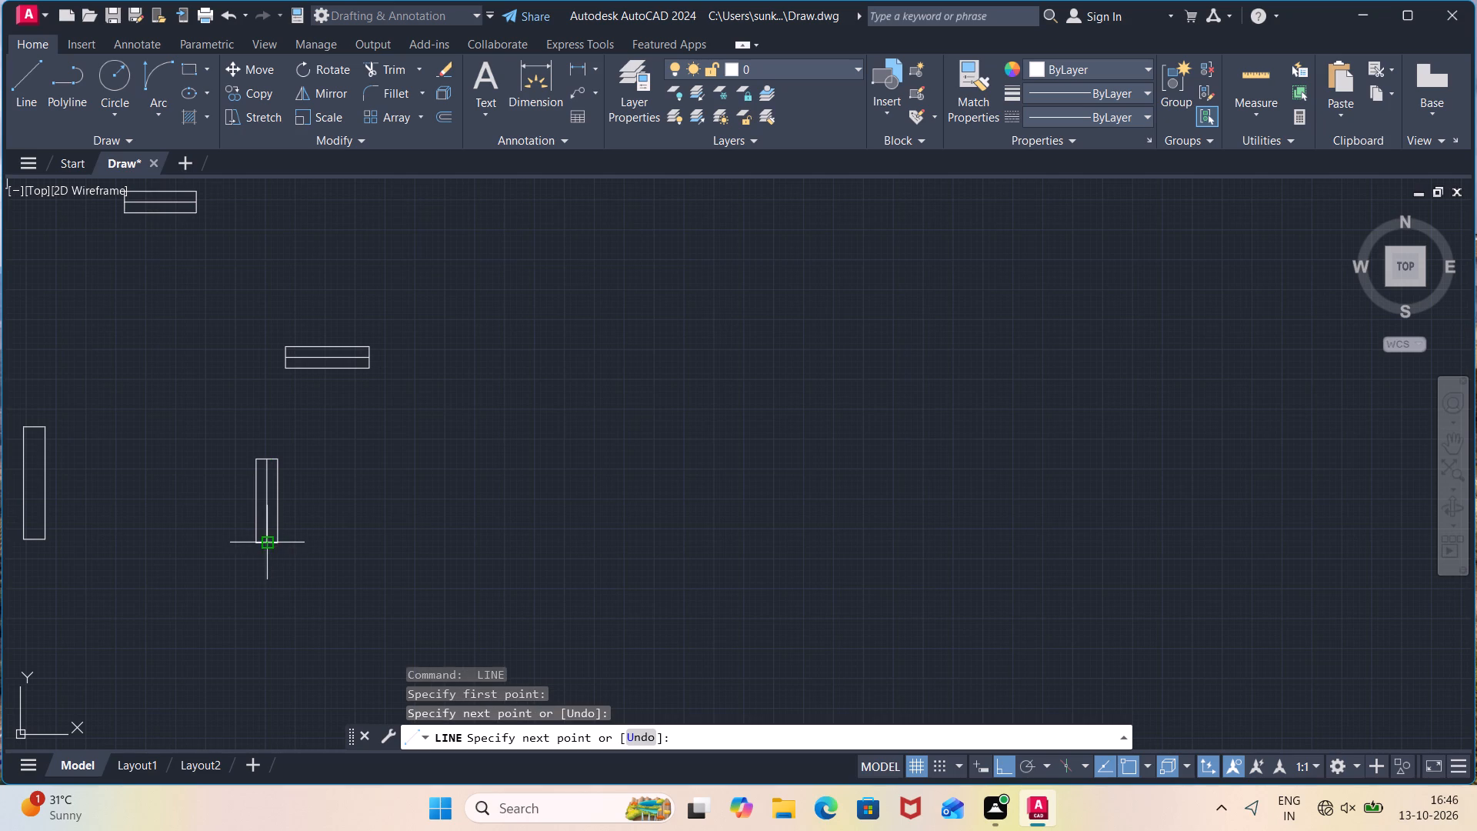
pyautogui.press('space')
# Draw a vertical centre line through the taller vertical rectangle, from its bottom midpoint to its top midpoint.
pyautogui.press('space')
pyautogui.moveTo(130, 544); pyautogui.dragTo(164, 536, button='middle')
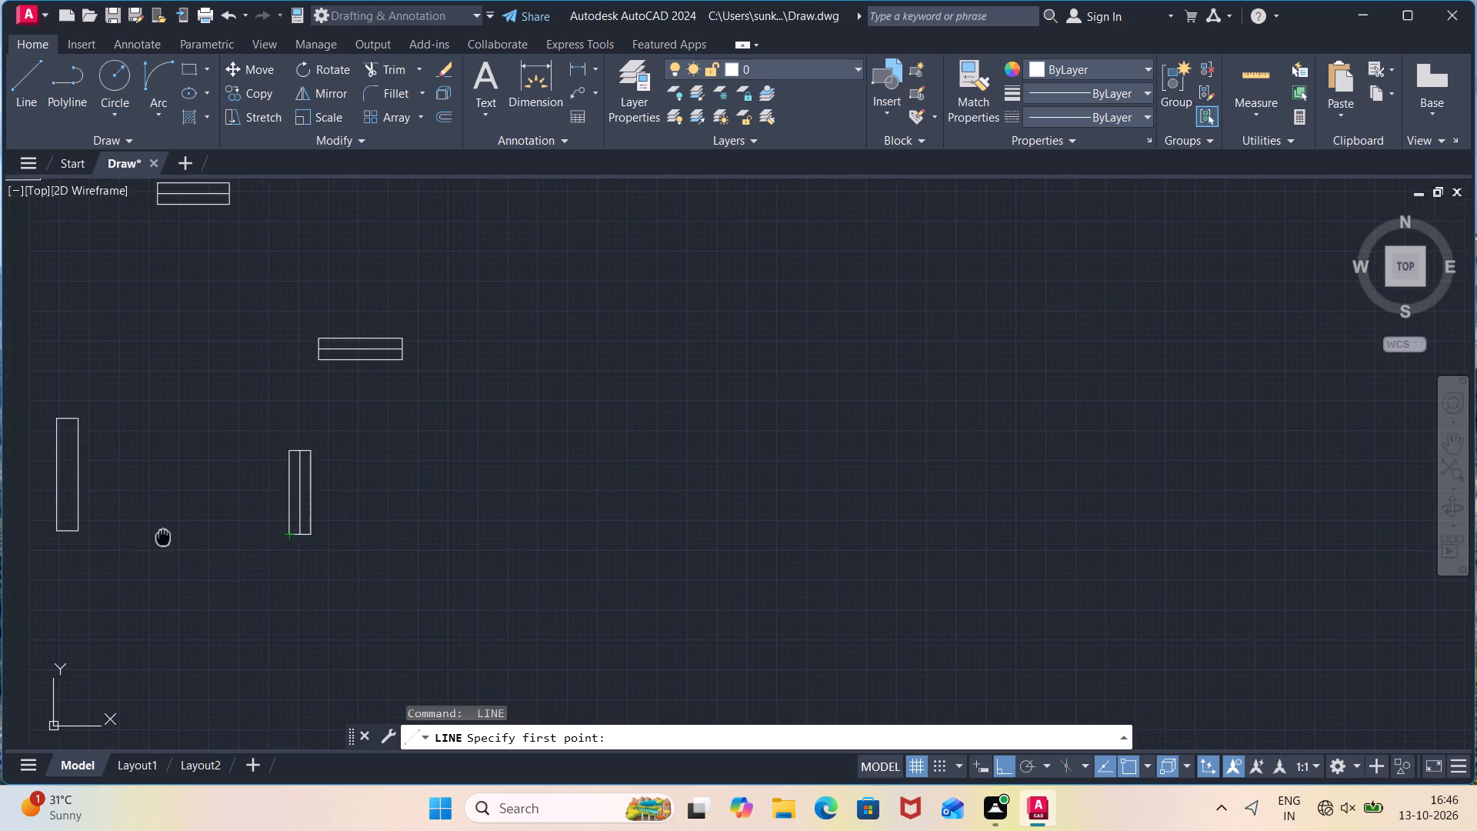
pyautogui.moveTo(164, 536); pyautogui.dragTo(338, 541, button='middle')
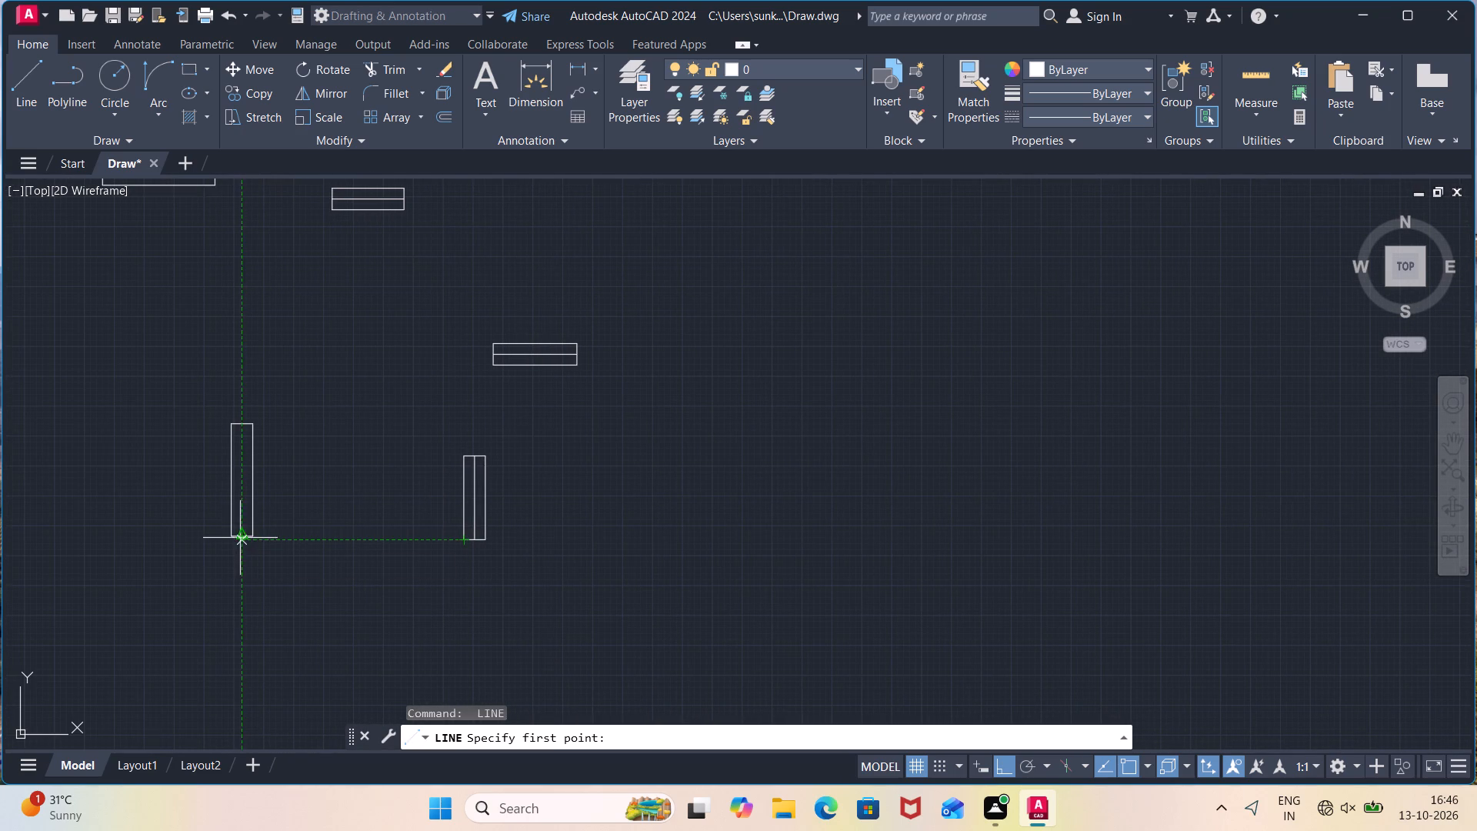
pyautogui.click(241, 538)
pyautogui.click(238, 425)
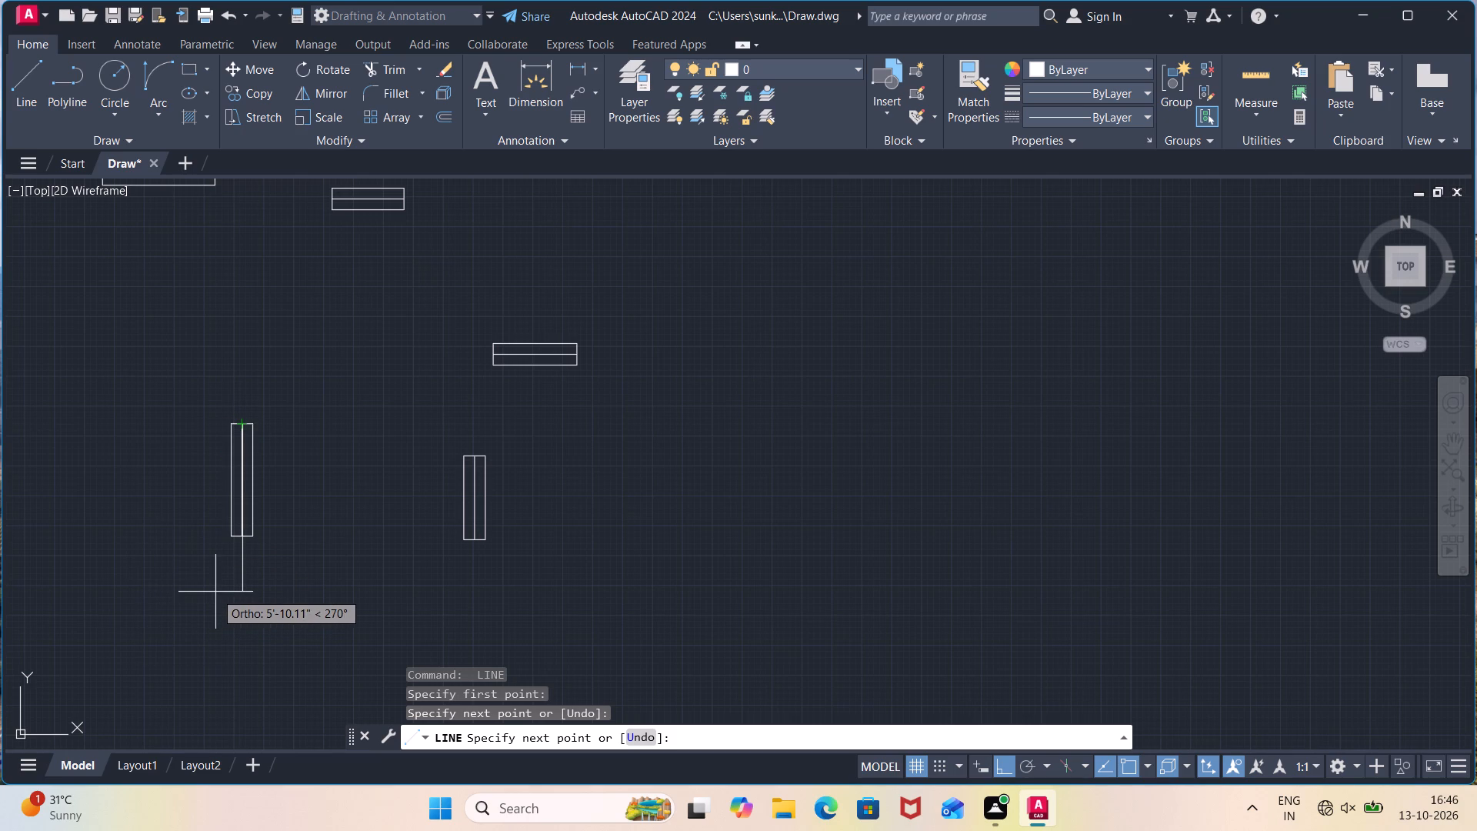
pyautogui.scroll(-2, 288, 552)
pyautogui.press('Escape')
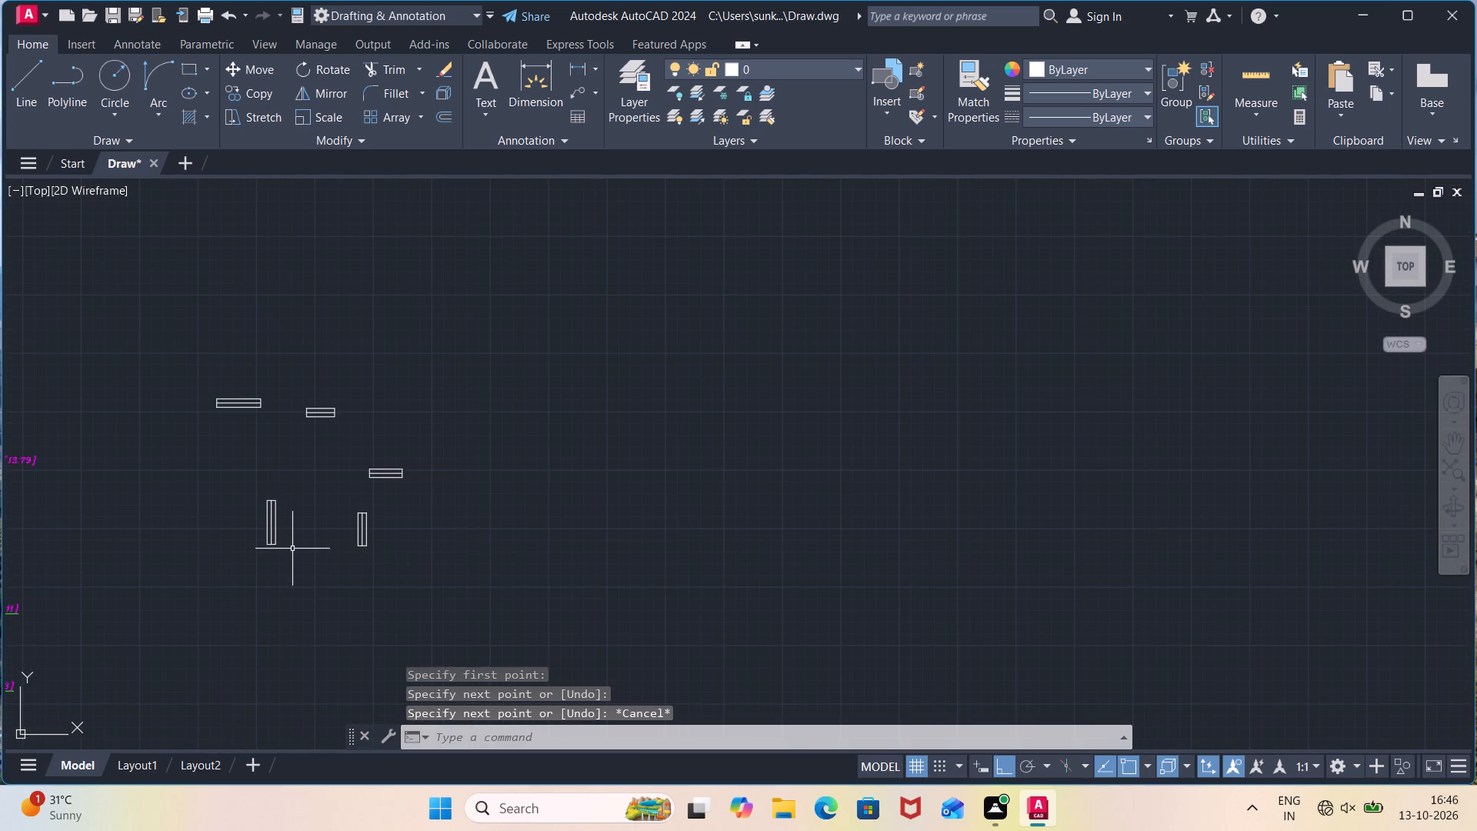
pyautogui.press('Escape')
# Offset the taller vertical rectangle's centre line by 1.5" to both sides.
pyautogui.scroll(1, 291, 534)
pyautogui.press('o')
pyautogui.scroll(1, 291, 534)
pyautogui.press('Return')
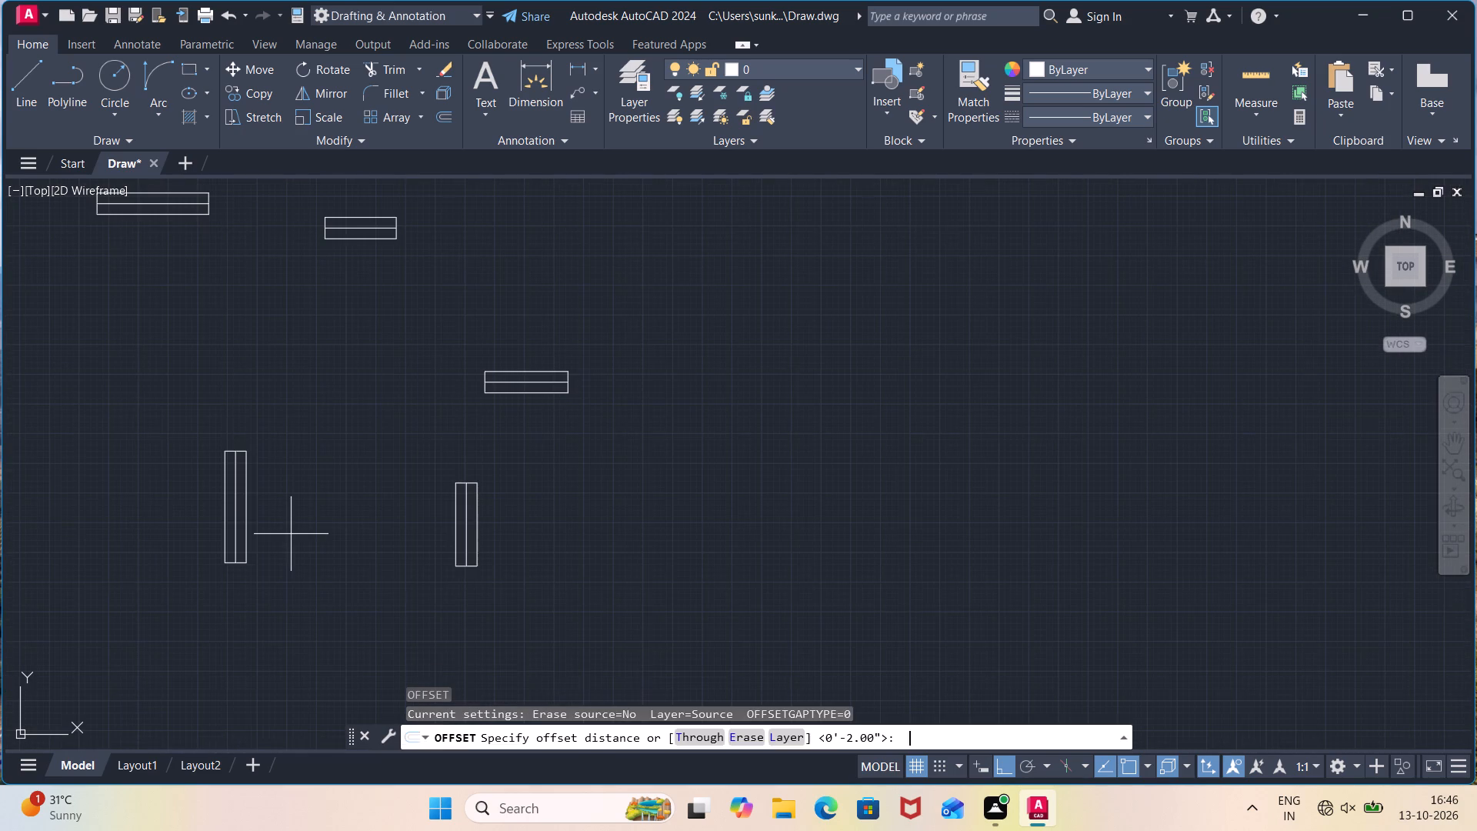
pyautogui.press('Return')
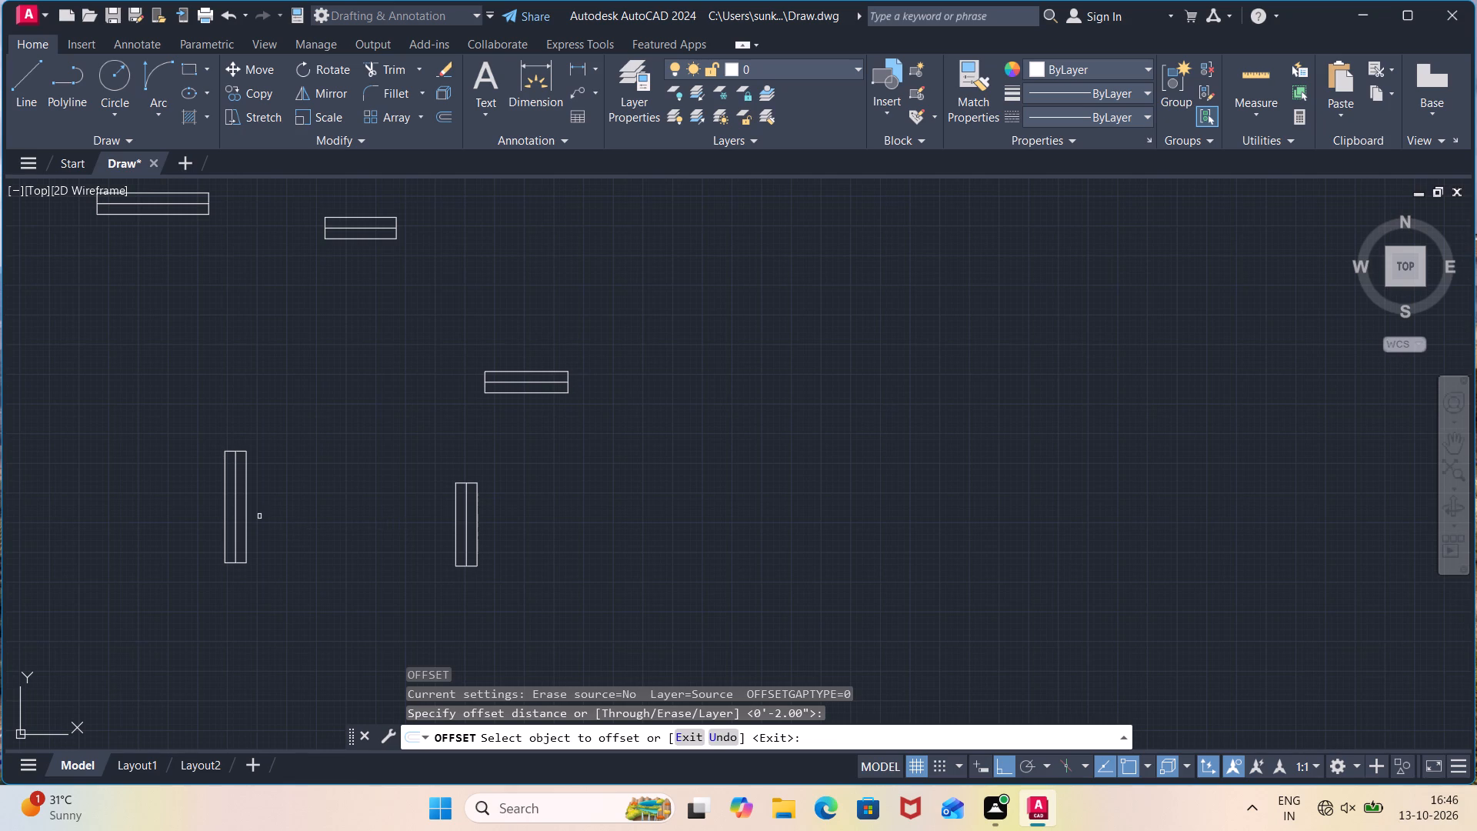
pyautogui.press('space')
pyautogui.press('space')
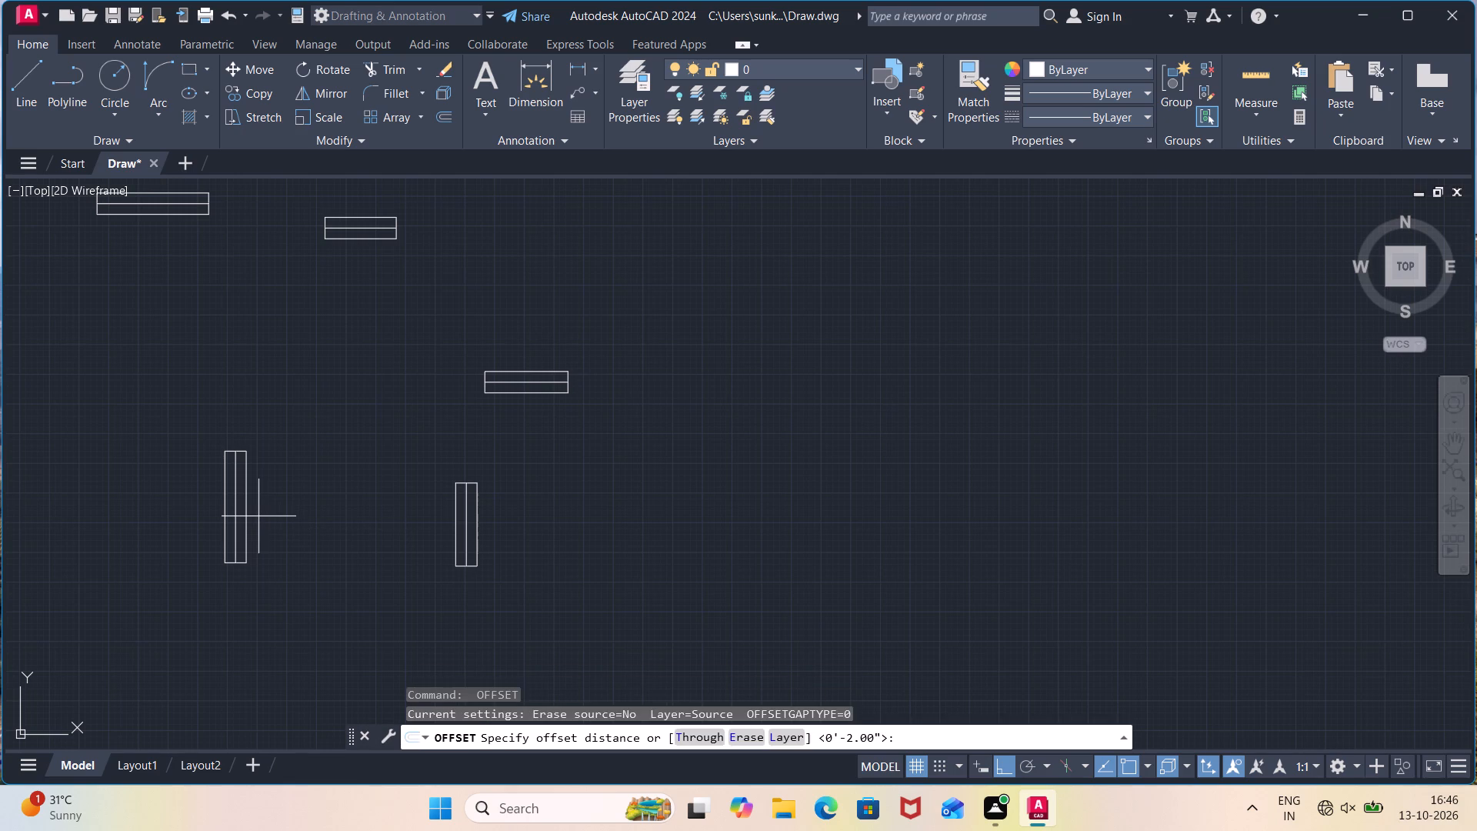
pyautogui.write('1.5')
pyautogui.hotkey('shift', '"')
pyautogui.press('Return')
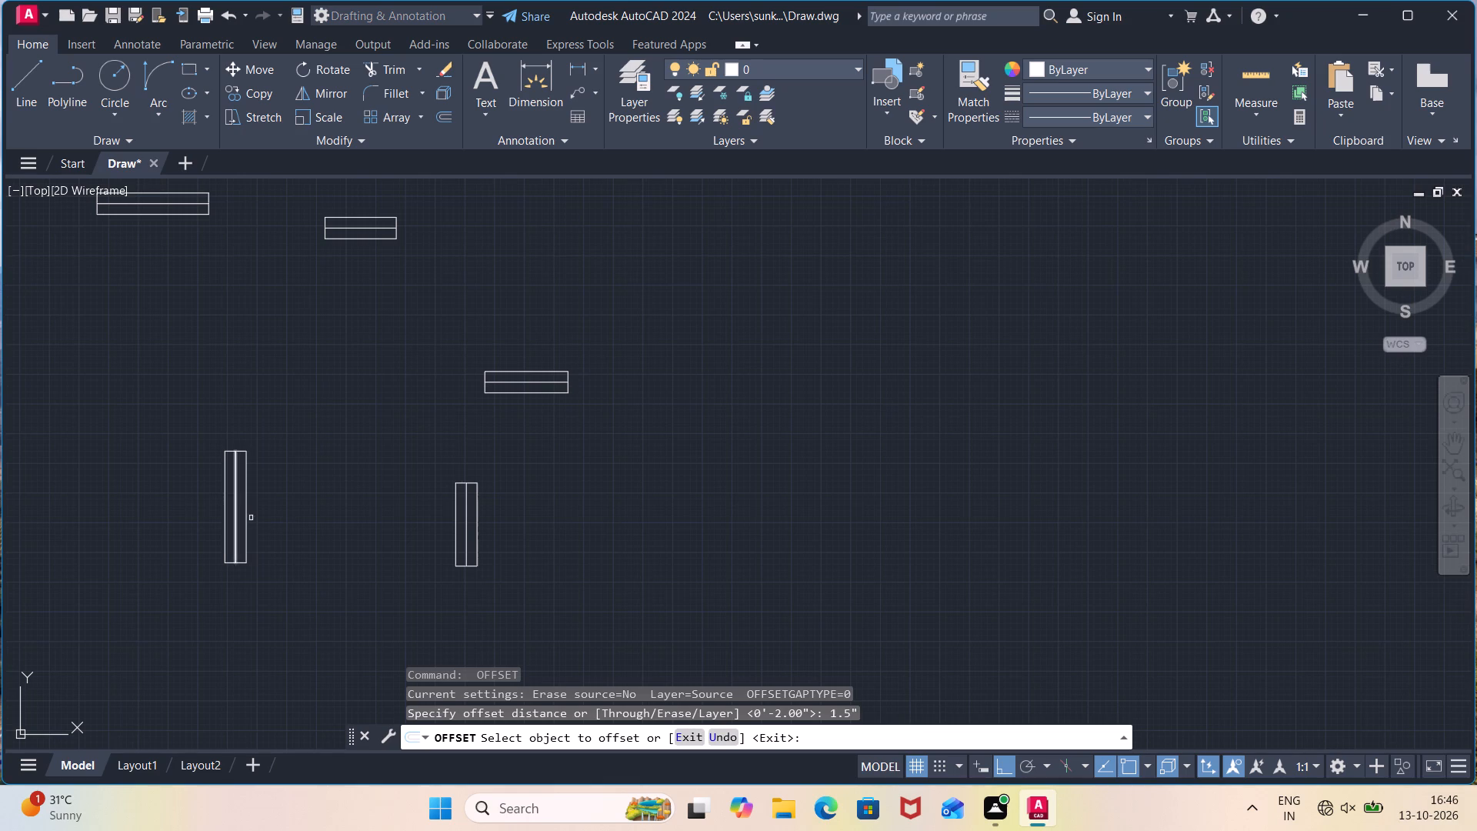
pyautogui.click(237, 526)
pyautogui.click(221, 530)
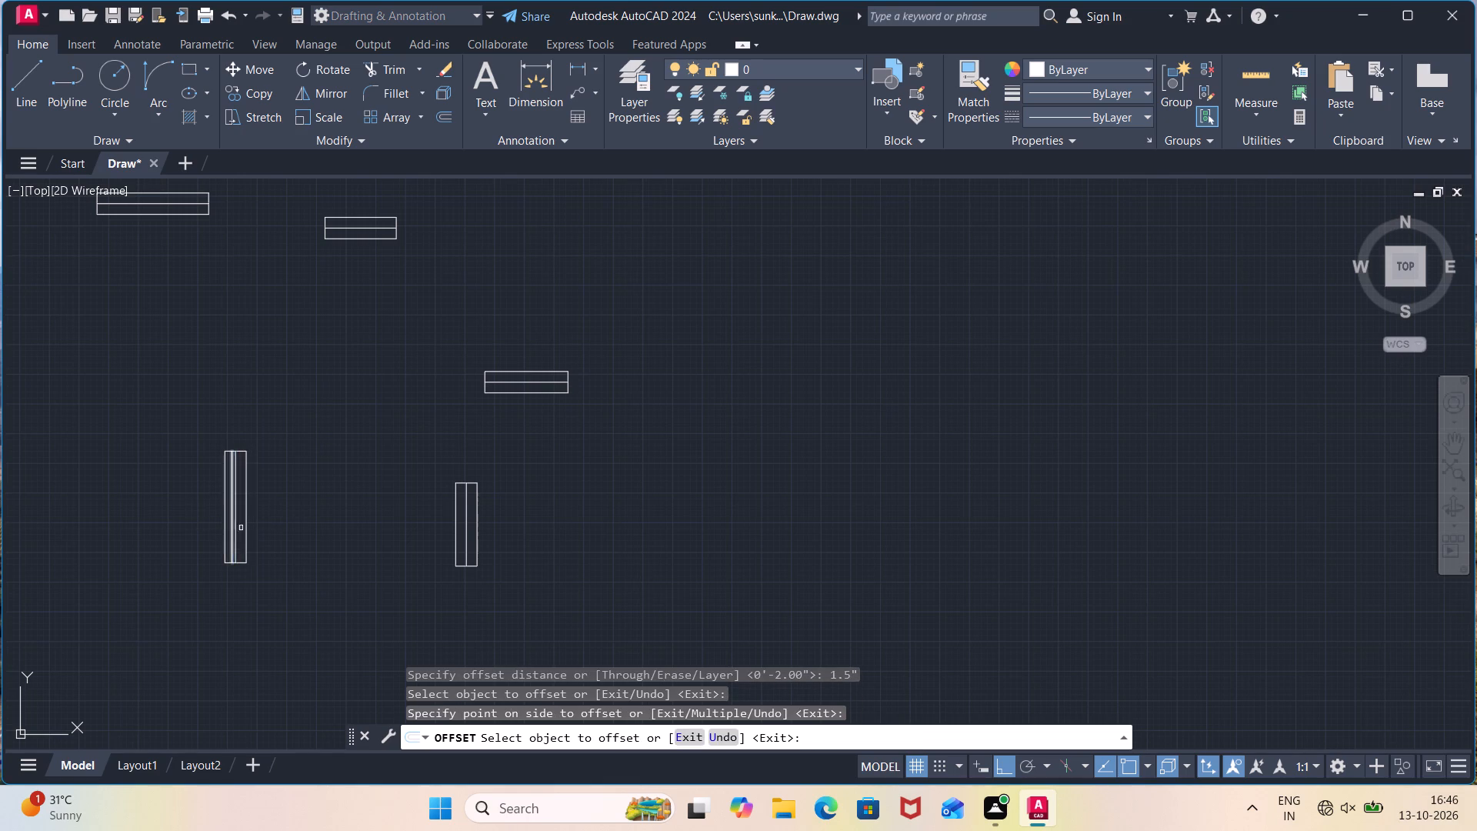
pyautogui.click(236, 529)
pyautogui.click(248, 529)
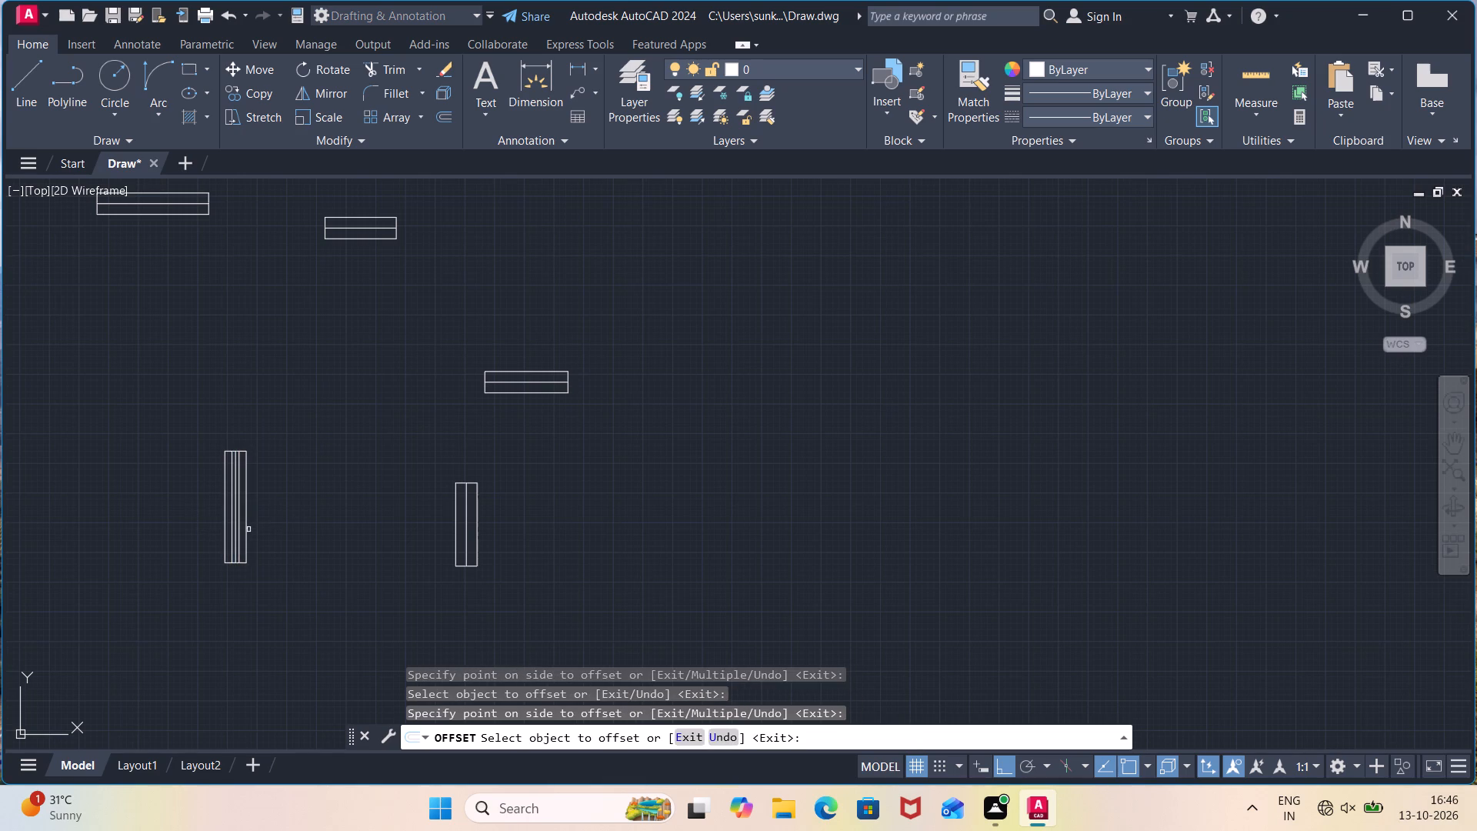
# Offset the shorter vertical rectangle's centre line to both sides at the same 1.5" distance.
pyautogui.click(465, 527)
pyautogui.click(449, 528)
pyautogui.moveTo(465, 529); pyautogui.dragTo(152, 549, button='middle')
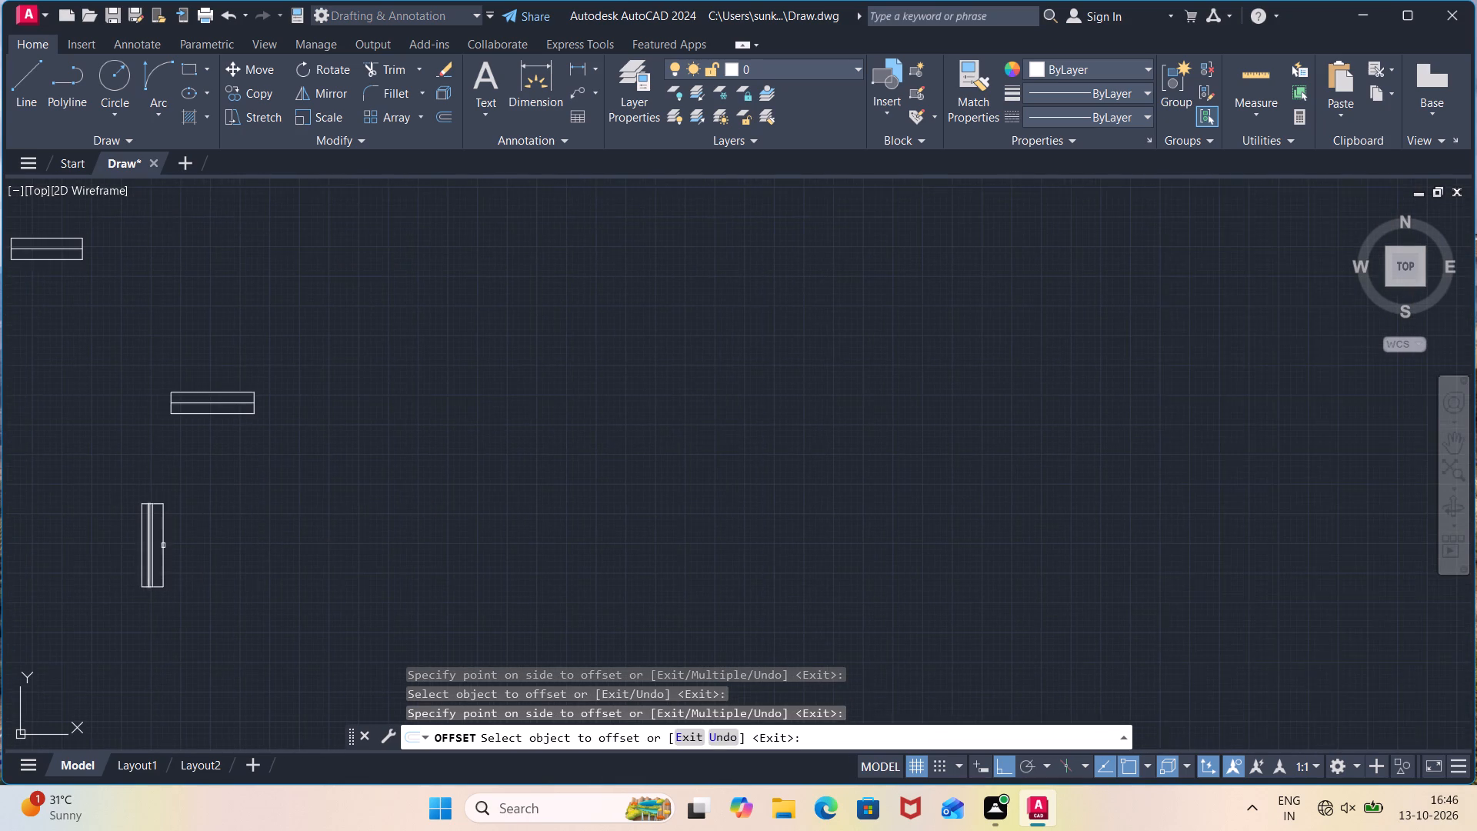
pyautogui.scroll(1, 165, 545)
pyautogui.click(143, 551)
pyautogui.click(186, 537)
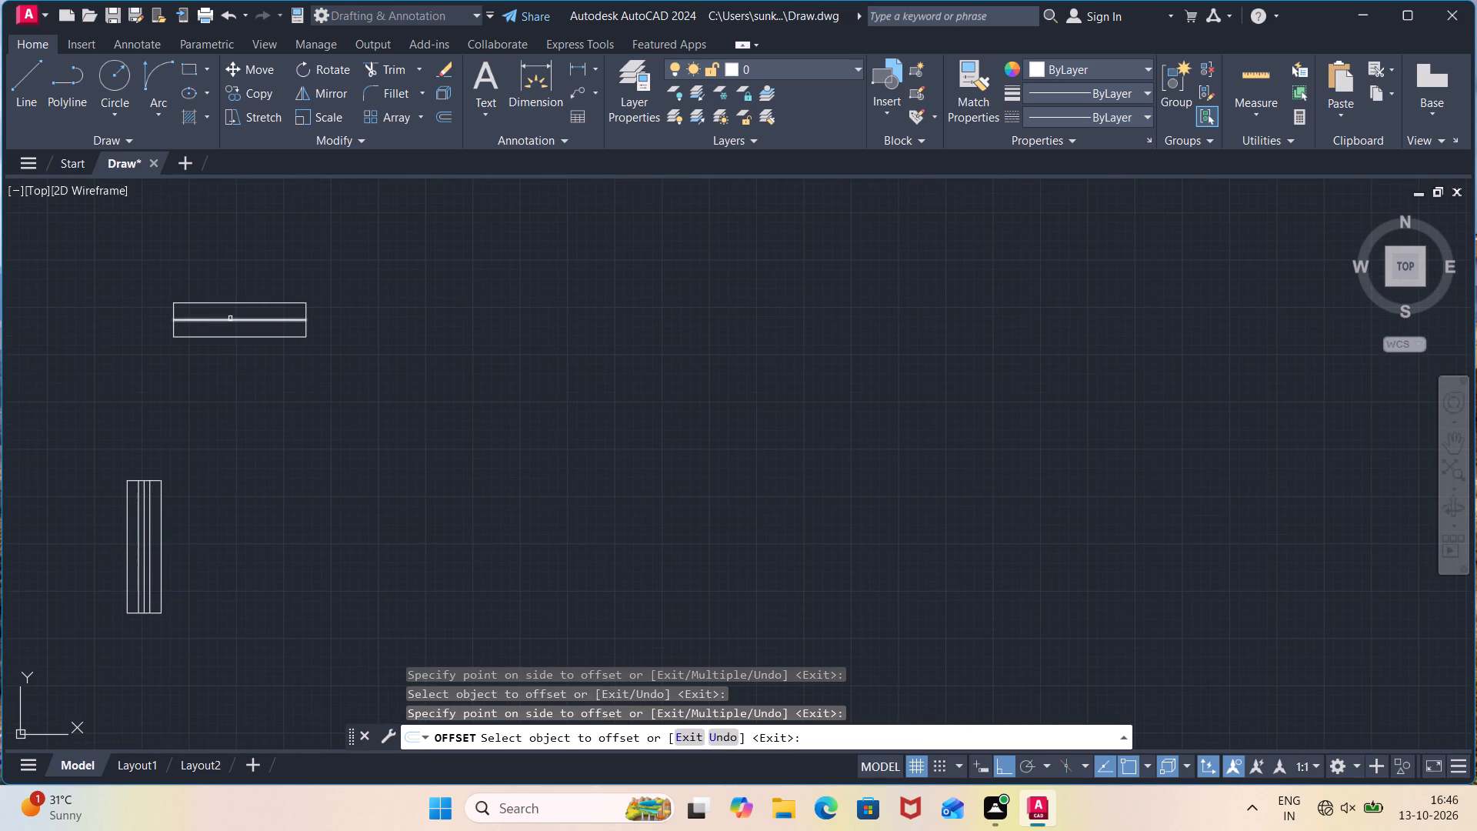
# Offset the 2'11" horizontal rectangle's centre line above and below at the same 1.5" distance.
pyautogui.click(232, 323)
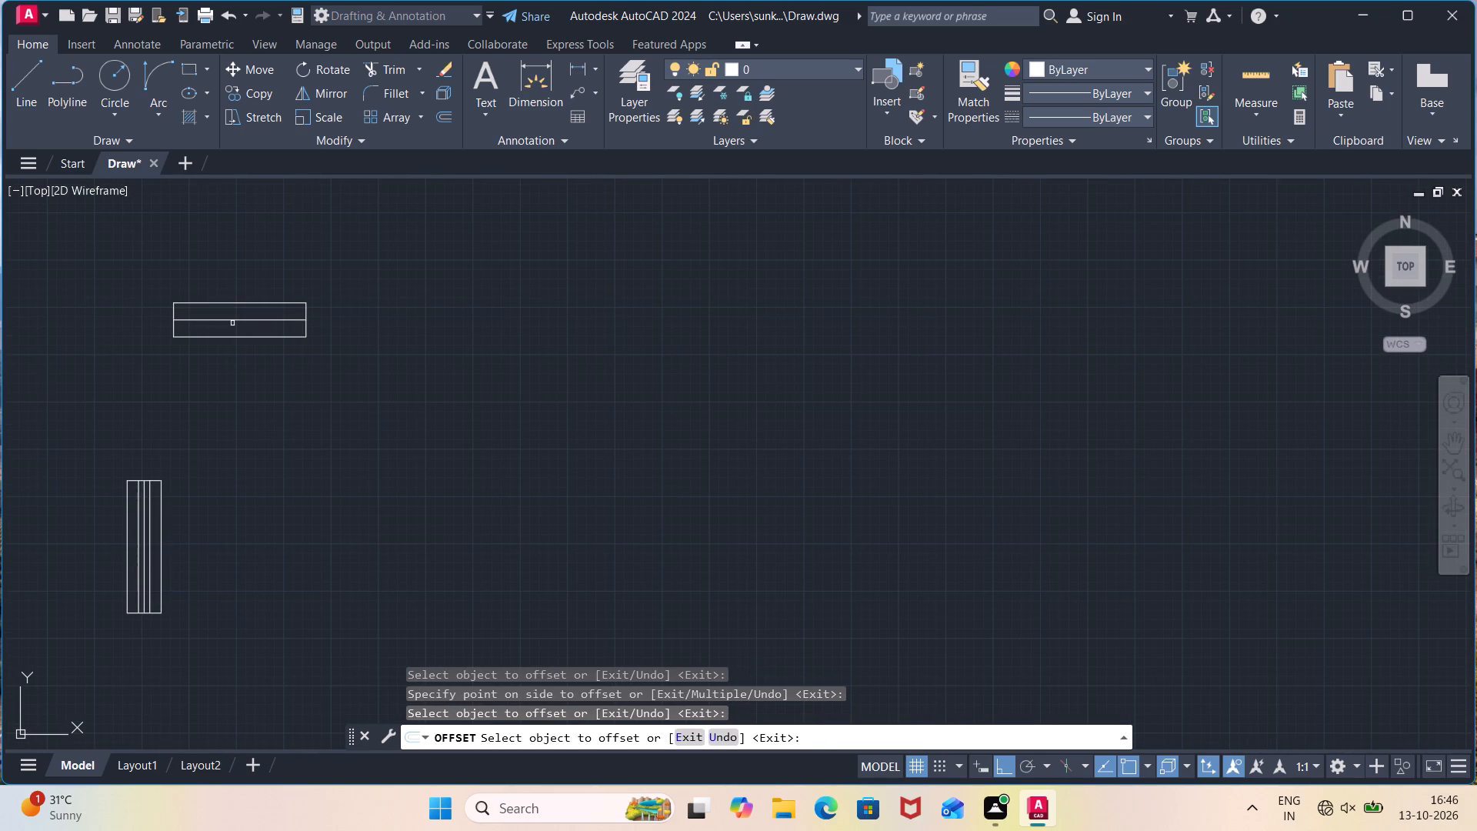
pyautogui.click(232, 318)
pyautogui.click(230, 302)
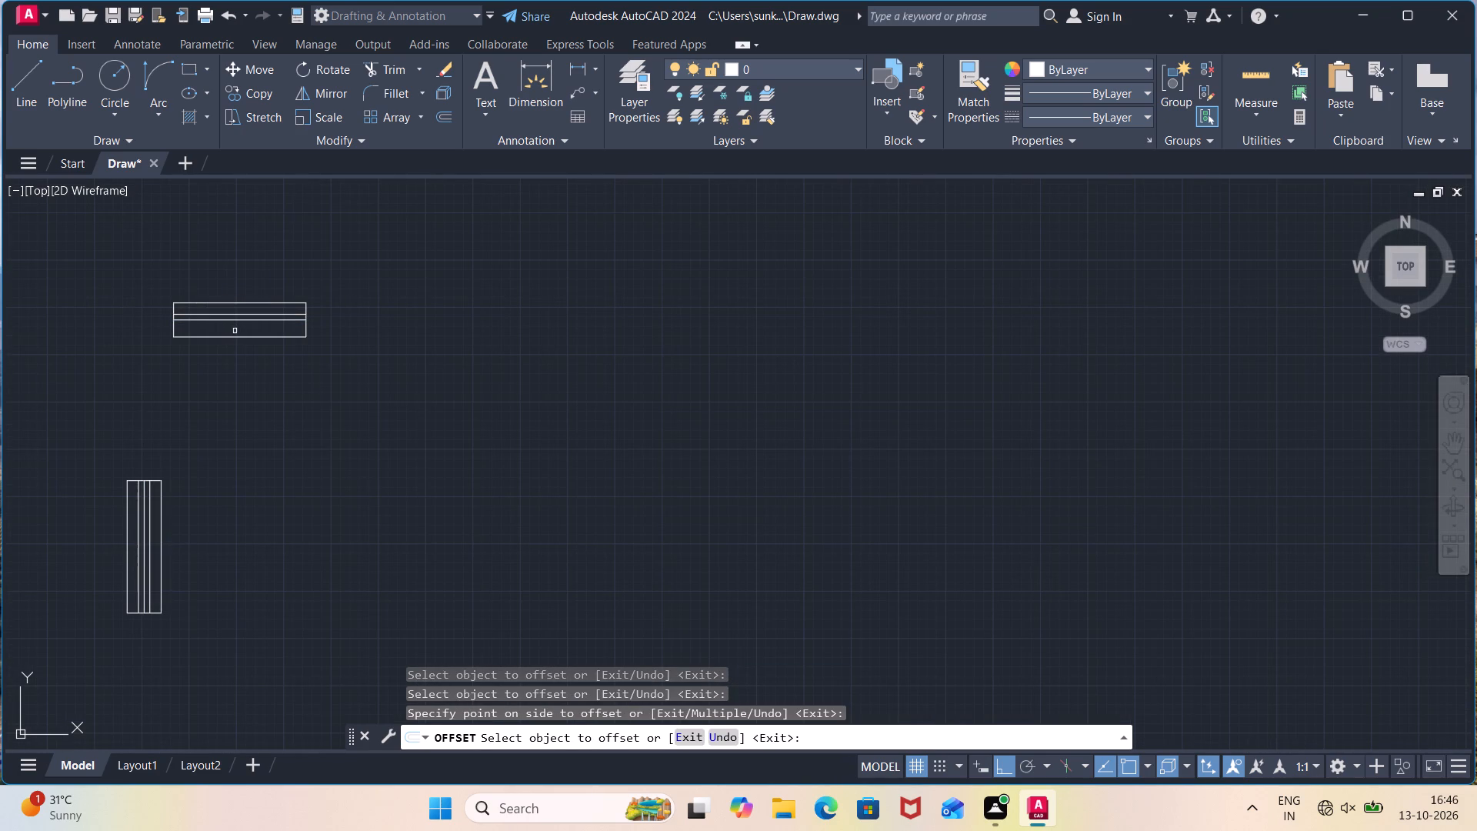
pyautogui.click(245, 319)
pyautogui.click(253, 339)
pyautogui.scroll(-3, 172, 365)
pyautogui.moveTo(137, 392); pyautogui.dragTo(286, 464, button='middle')
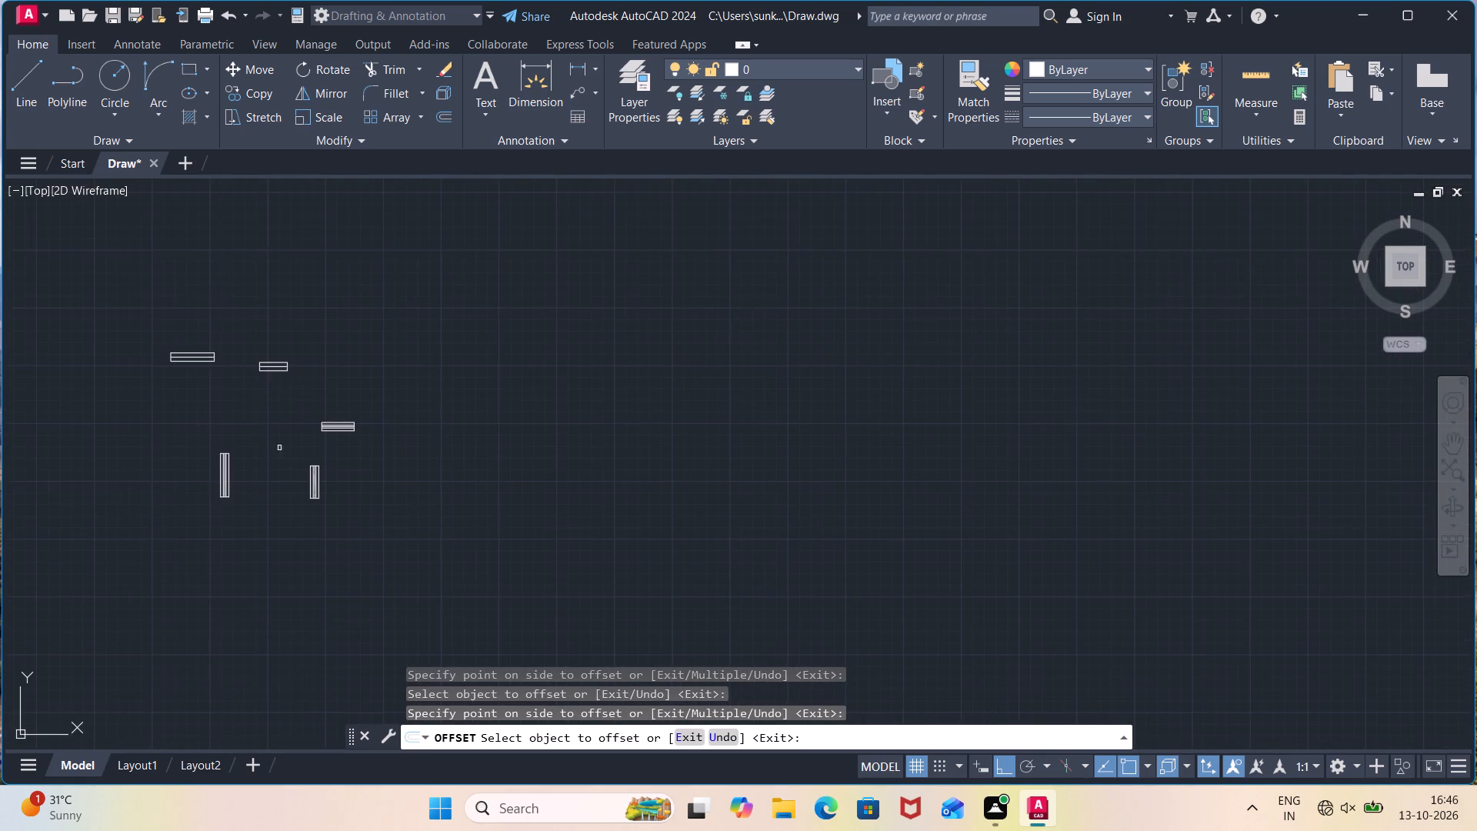
# Offset the shortest horizontal rectangle's centre line above and below at the same 1.5" distance.
pyautogui.scroll(3, 253, 382)
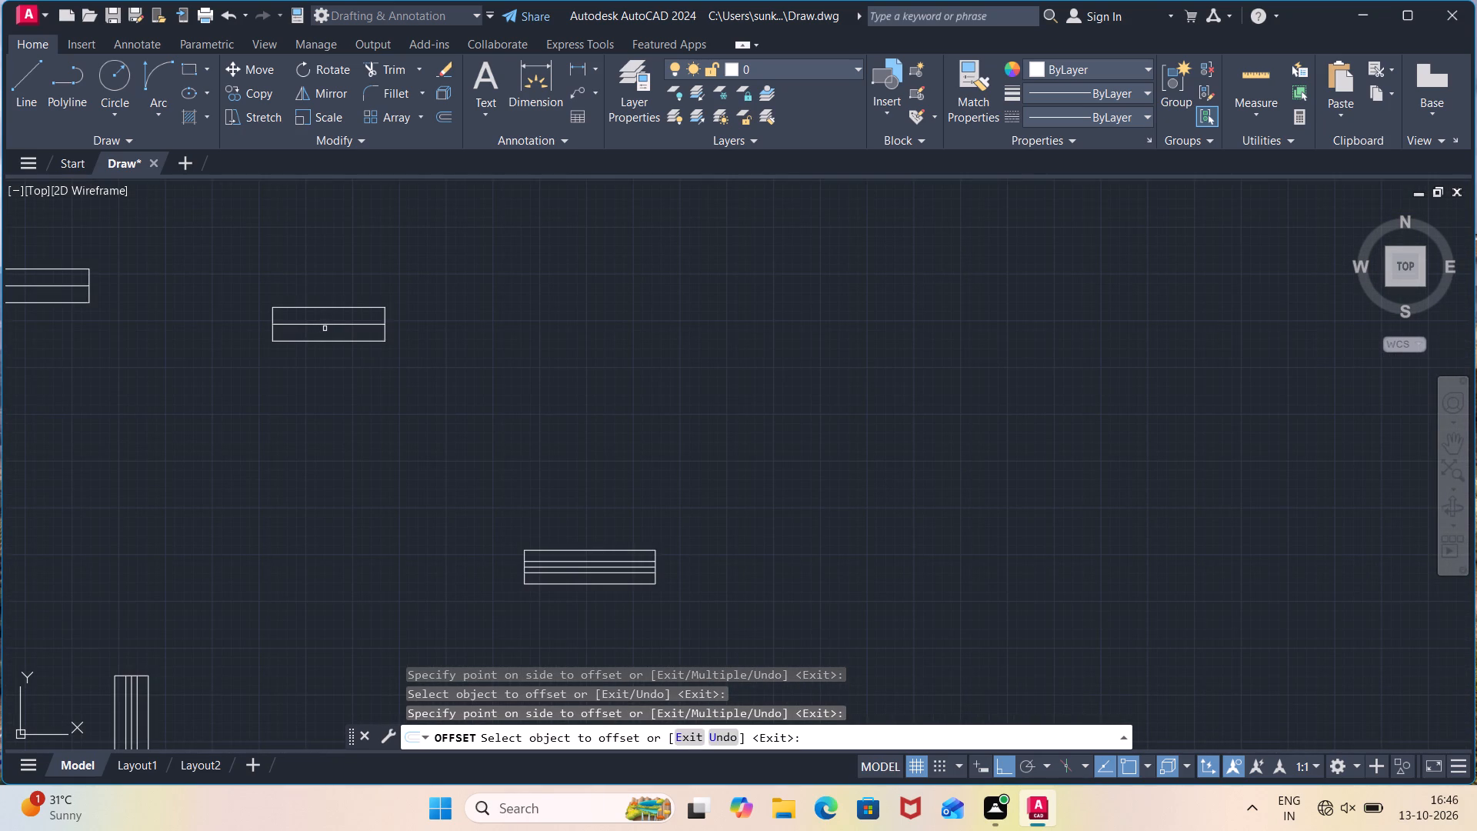
pyautogui.click(325, 326)
pyautogui.click(319, 315)
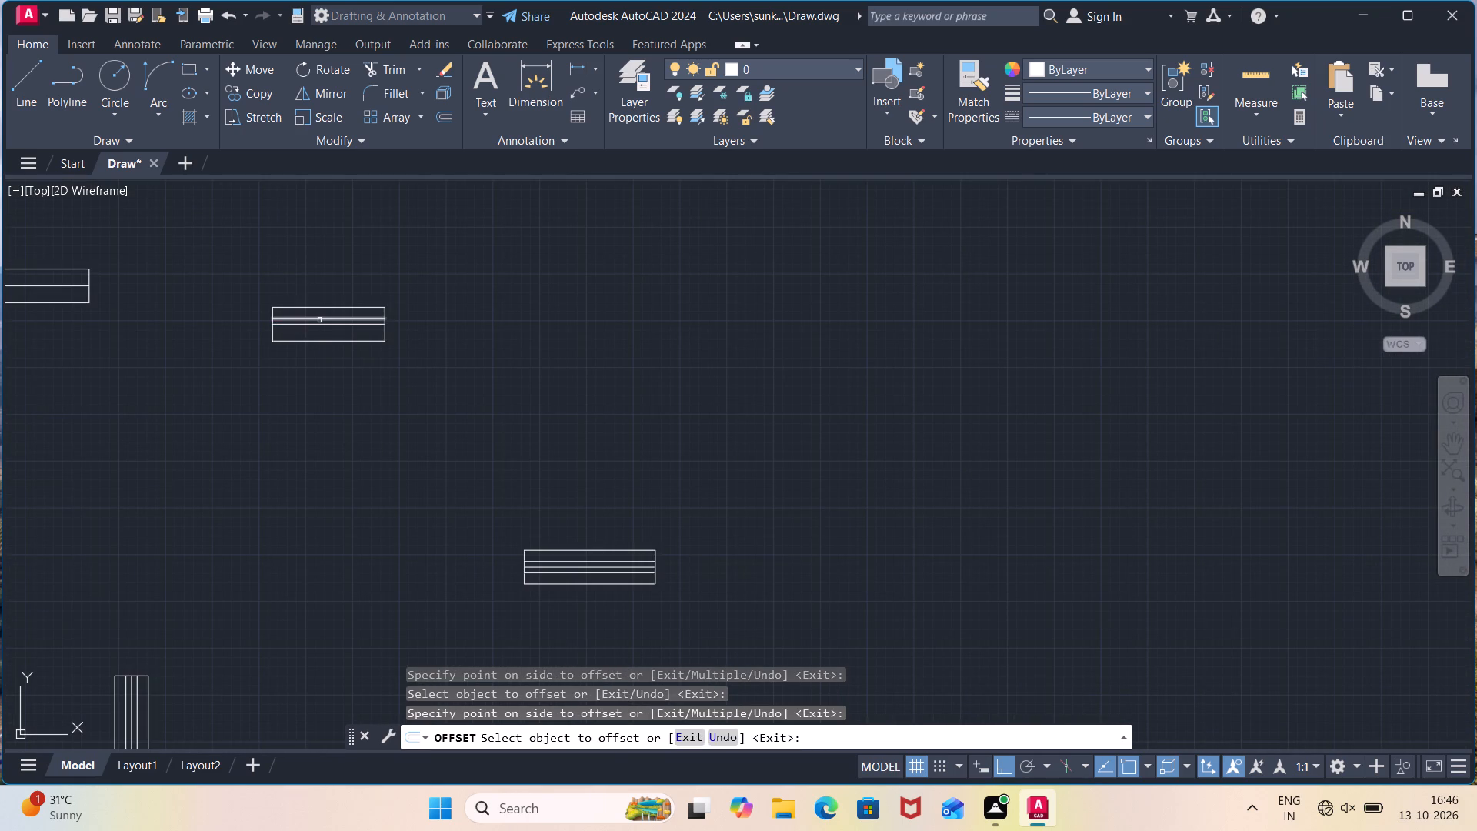
pyautogui.click(319, 322)
pyautogui.click(322, 335)
# Offset the longest horizontal rectangle's centre line above and below at the same 1.5" distance.
pyautogui.moveTo(137, 349); pyautogui.dragTo(403, 345, button='middle')
pyautogui.click(297, 276)
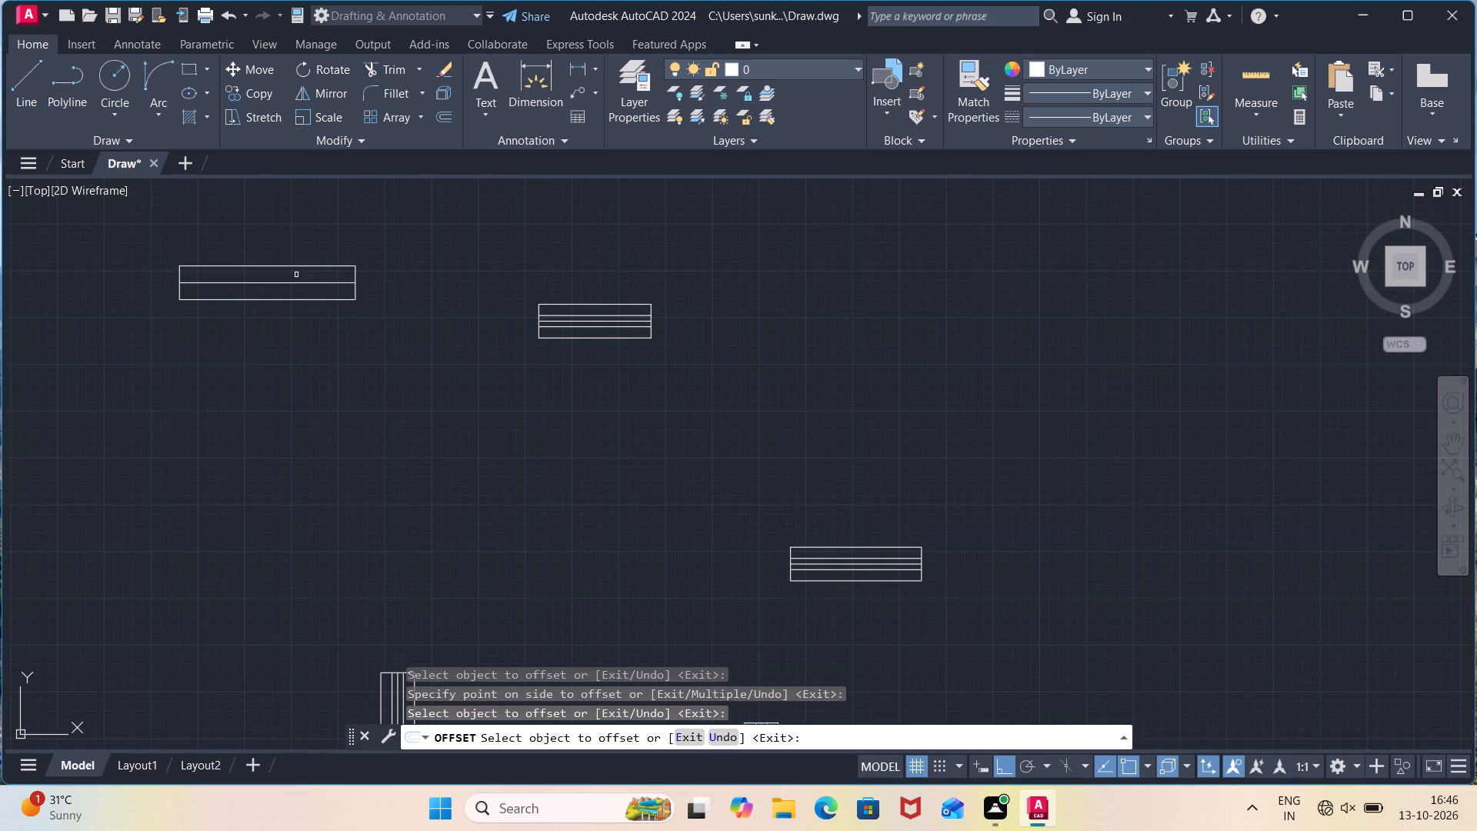
pyautogui.click(298, 284)
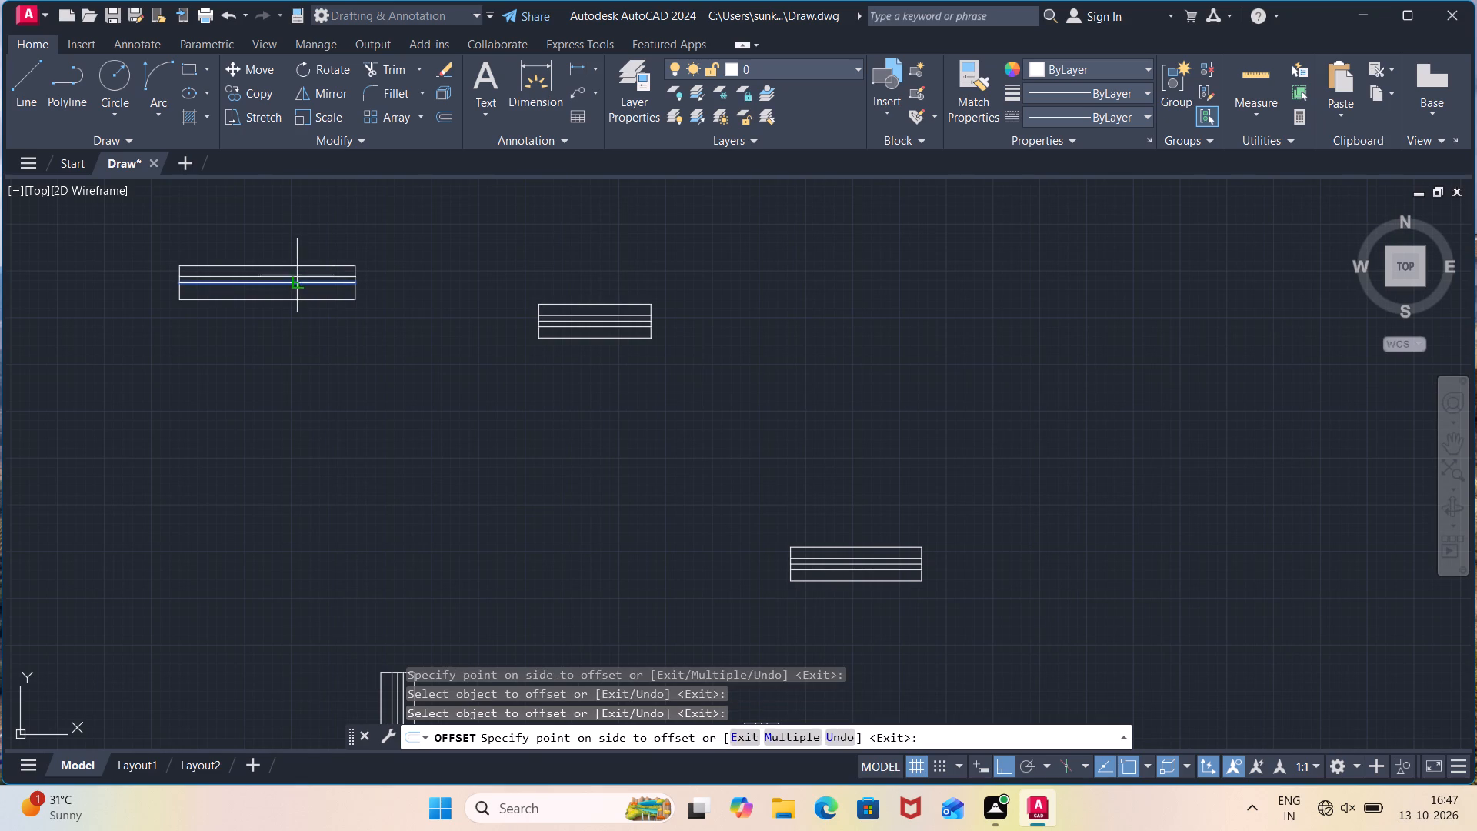
pyautogui.click(297, 266)
pyautogui.click(300, 284)
pyautogui.click(303, 299)
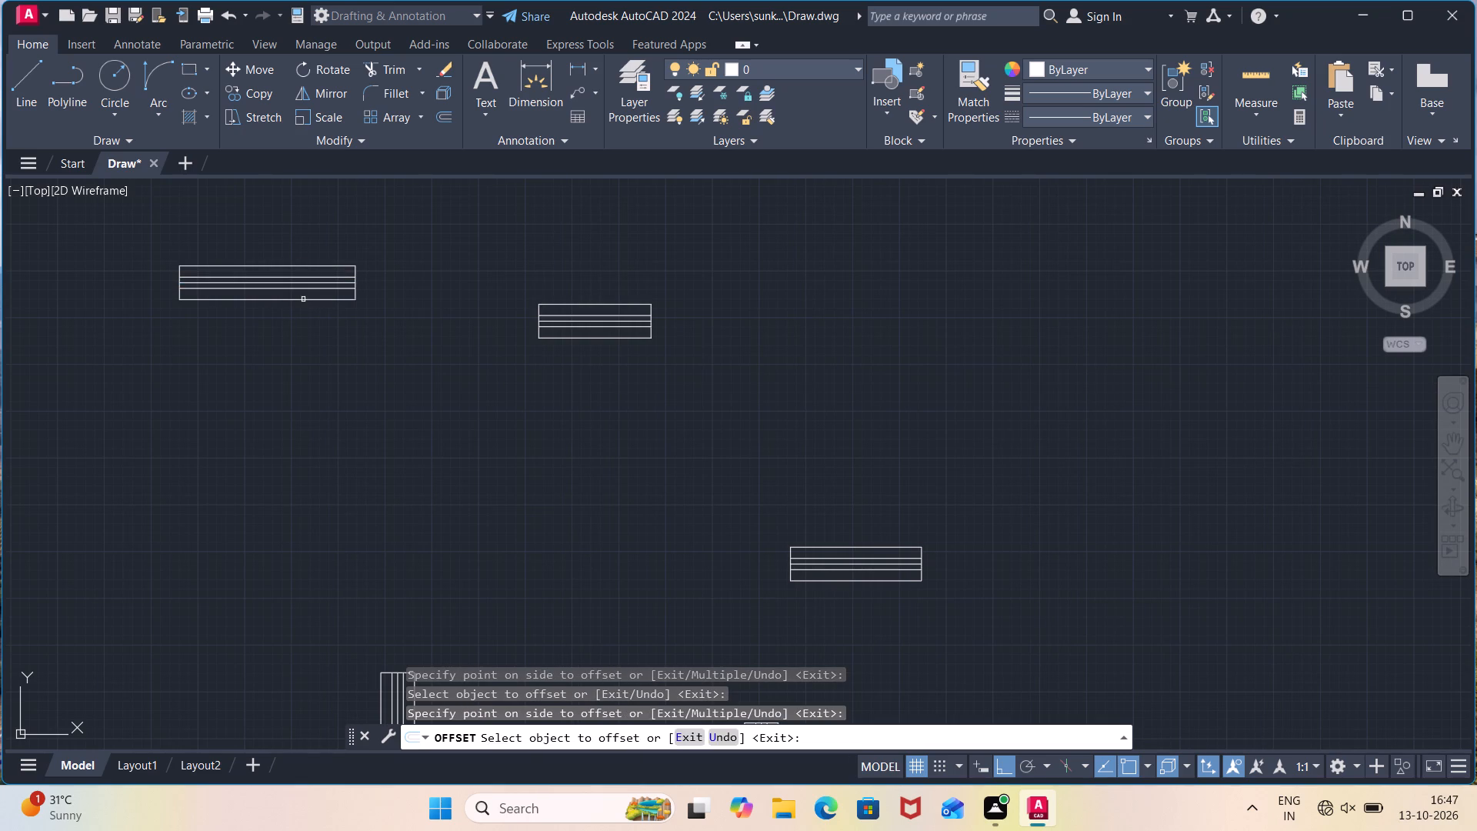
pyautogui.press('Escape')
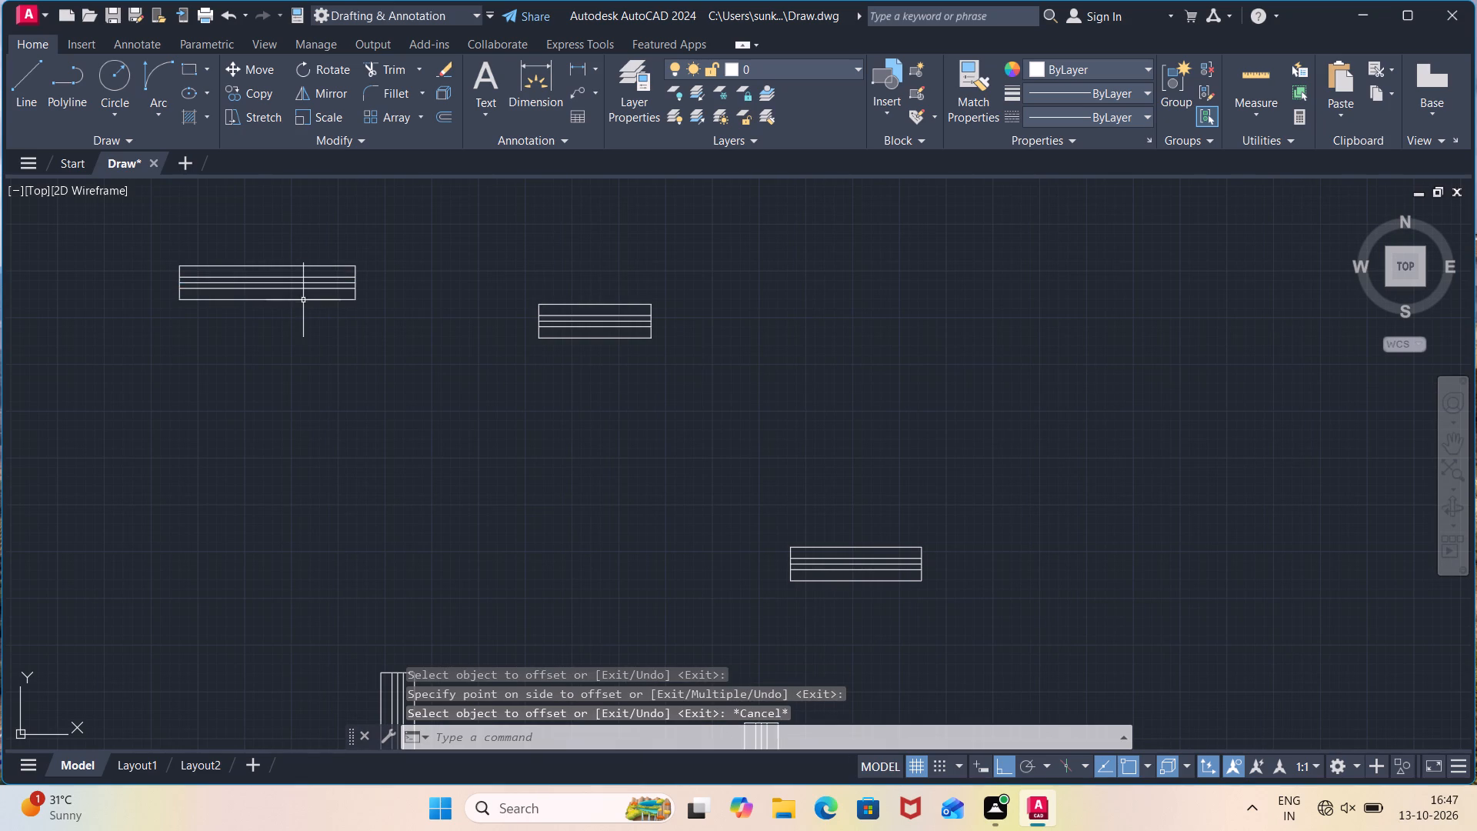
# Erase the centre lines of the longest and shortest horizontal rectangles, keeping their offset lines.
pyautogui.click(307, 282)
pyautogui.press('Delete')
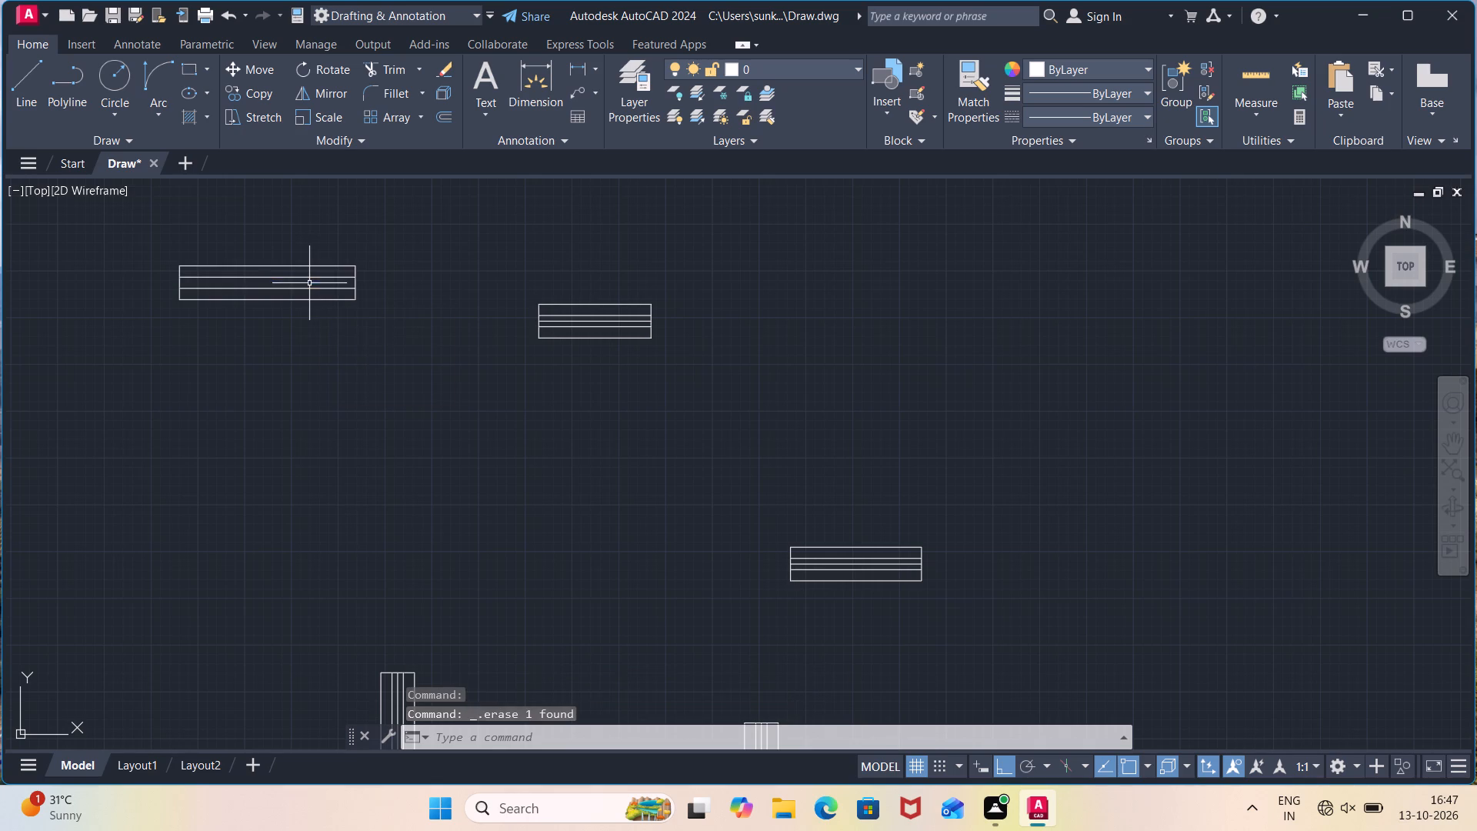
pyautogui.moveTo(377, 303); pyautogui.dragTo(8, 347, button='middle')
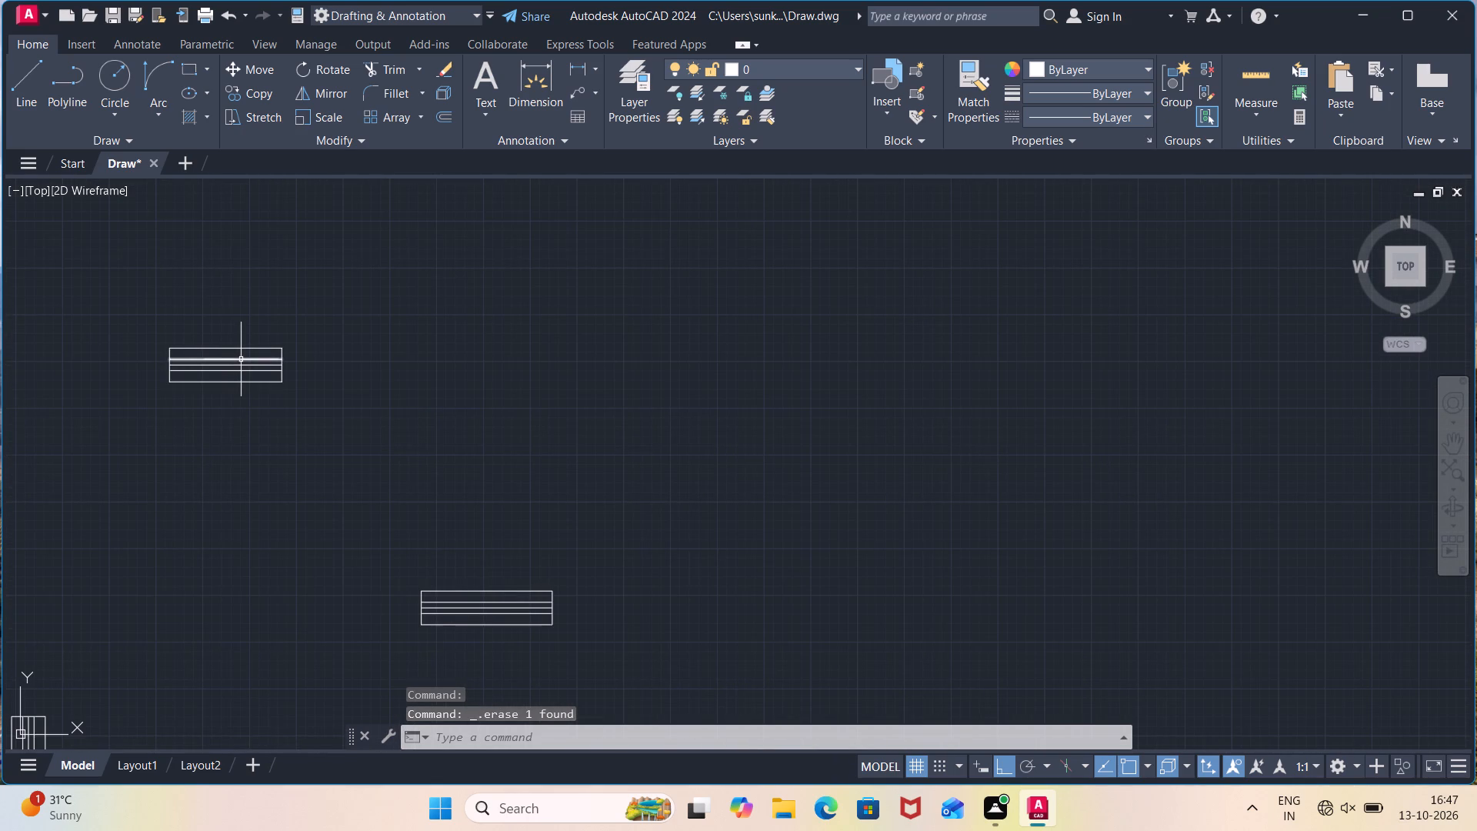
pyautogui.click(244, 363)
pyautogui.press('Delete')
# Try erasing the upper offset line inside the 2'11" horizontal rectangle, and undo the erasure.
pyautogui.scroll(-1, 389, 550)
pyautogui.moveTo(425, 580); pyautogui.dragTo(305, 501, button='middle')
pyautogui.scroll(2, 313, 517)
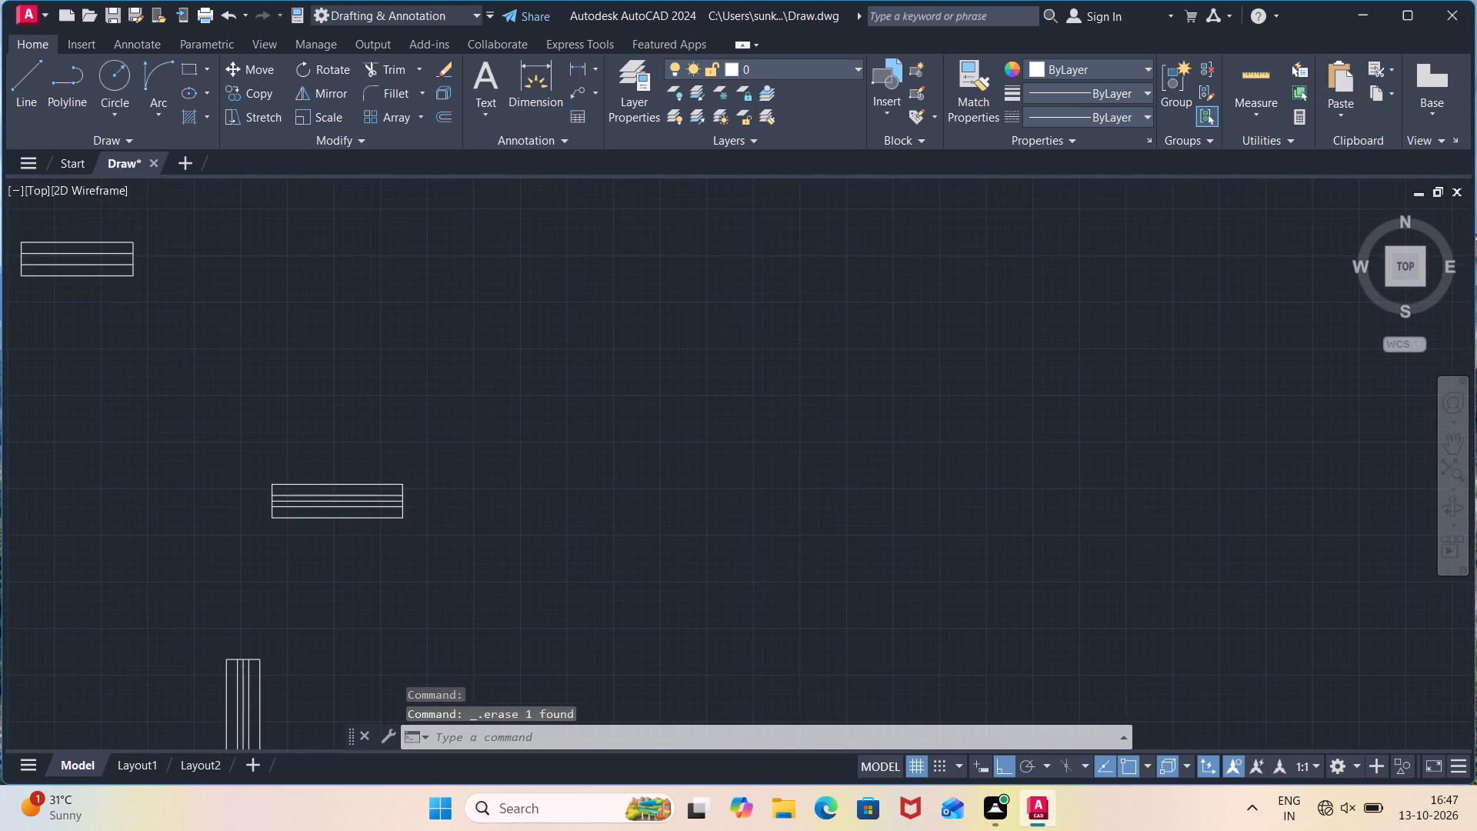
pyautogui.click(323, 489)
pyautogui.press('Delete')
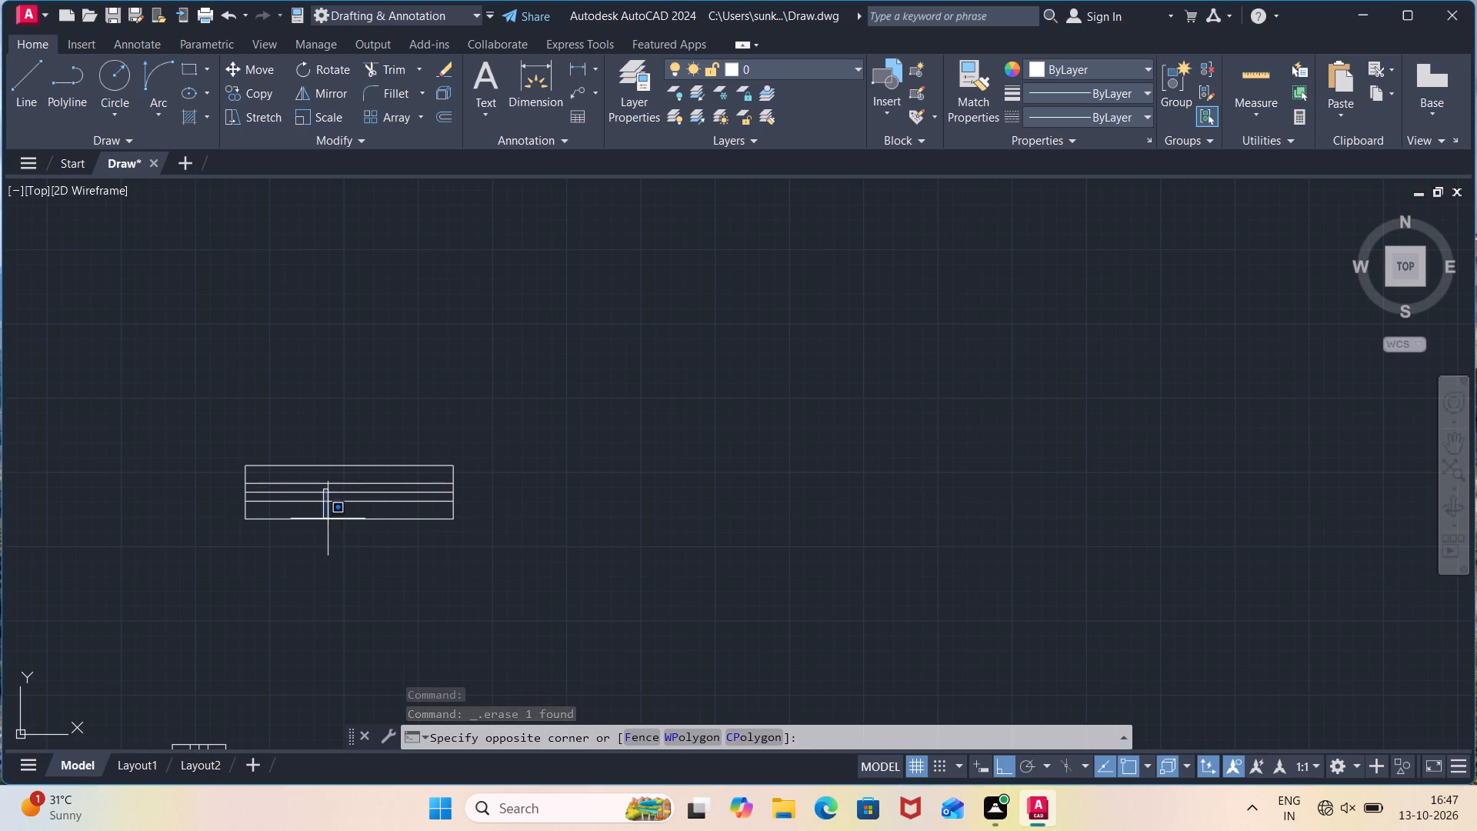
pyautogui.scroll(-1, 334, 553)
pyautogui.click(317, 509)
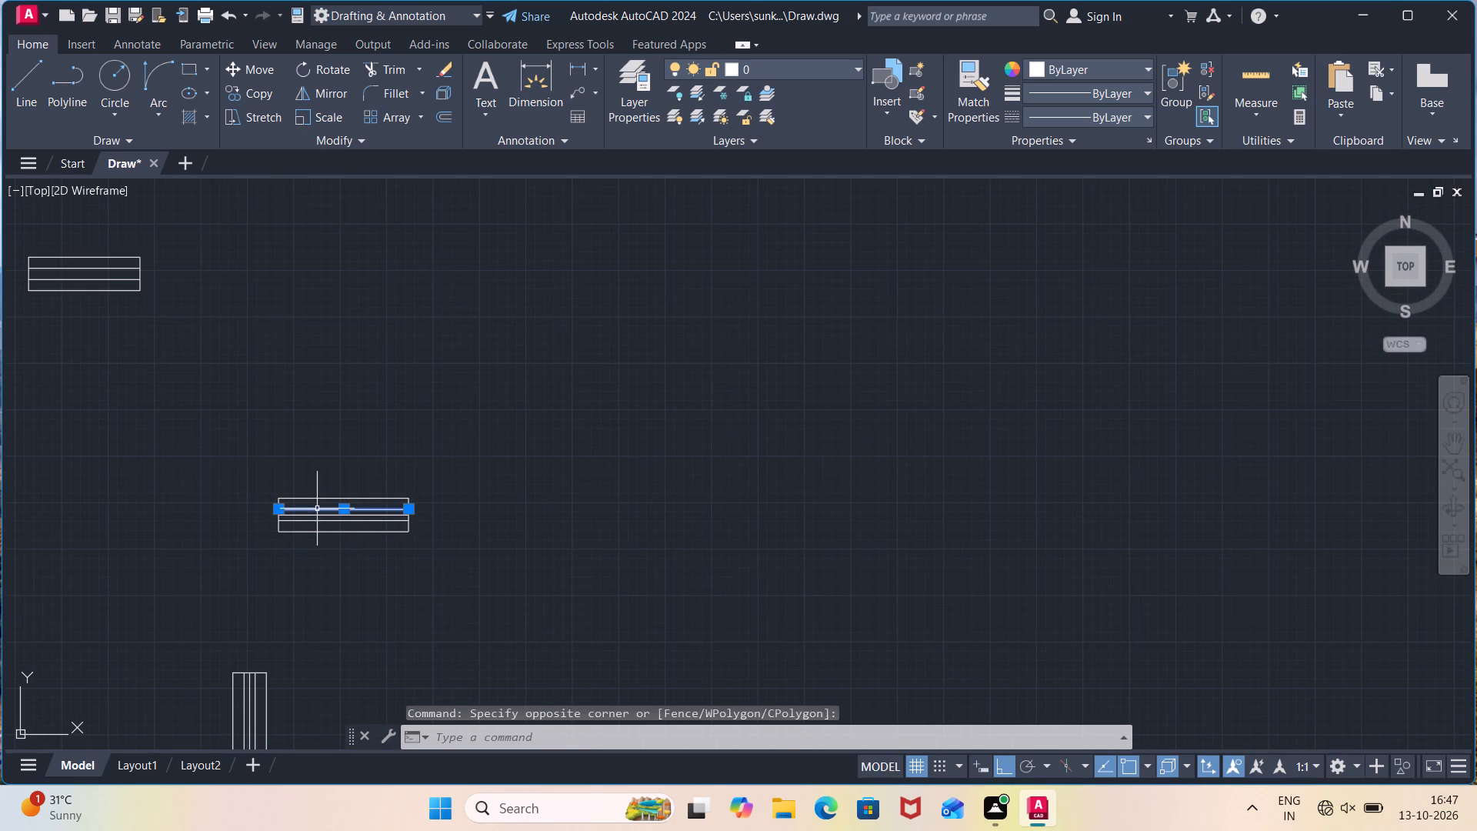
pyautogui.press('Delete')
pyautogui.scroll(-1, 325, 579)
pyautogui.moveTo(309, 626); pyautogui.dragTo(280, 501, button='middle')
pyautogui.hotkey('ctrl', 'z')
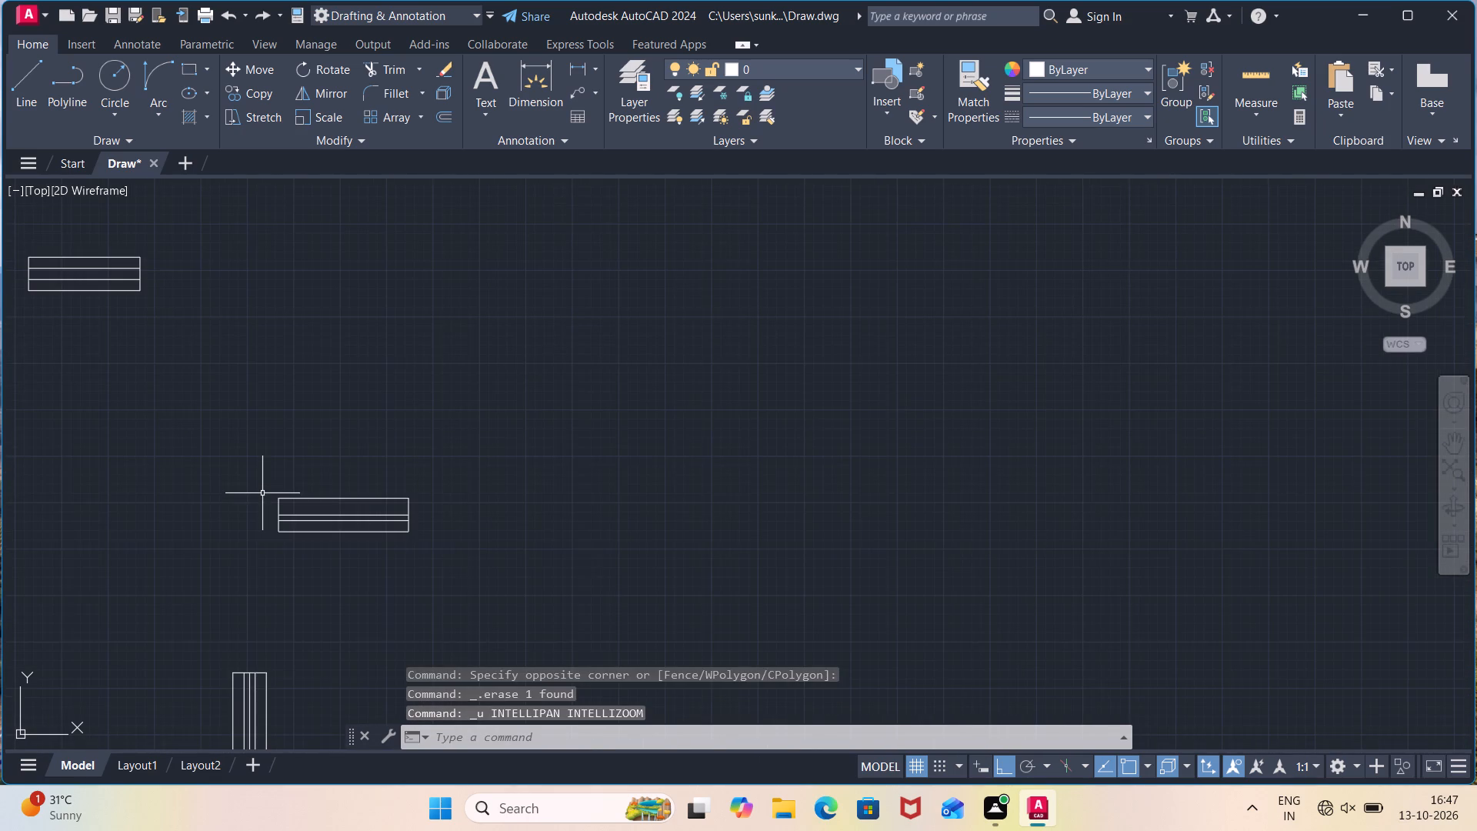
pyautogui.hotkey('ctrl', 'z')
# Erase the centre lines of the 2'11" horizontal rectangle and of both vertical rectangles, keeping their offset lines.
pyautogui.click(334, 516)
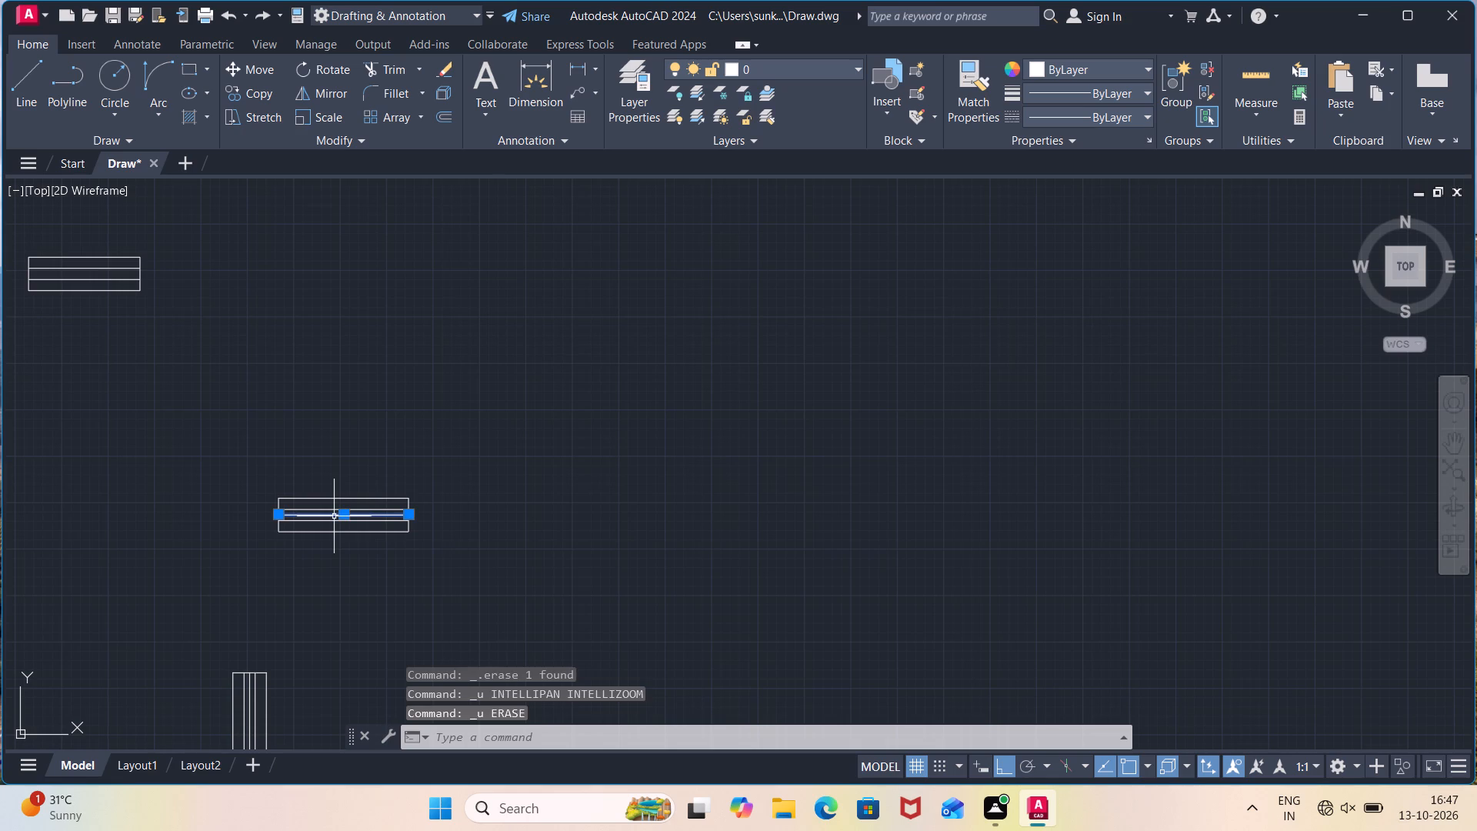
pyautogui.press('Delete')
pyautogui.moveTo(323, 588); pyautogui.dragTo(329, 345, button='middle')
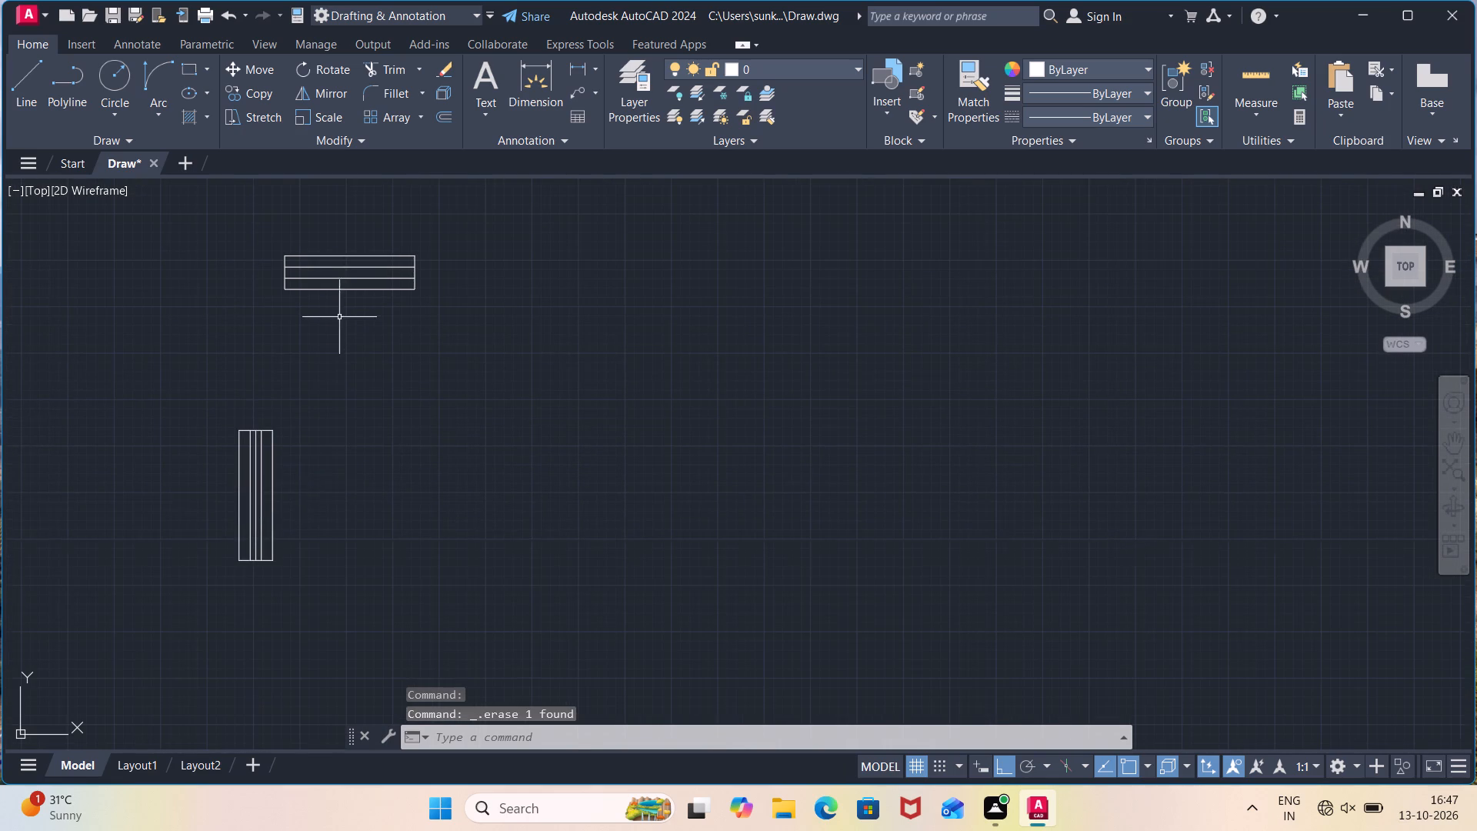
pyautogui.click(255, 509)
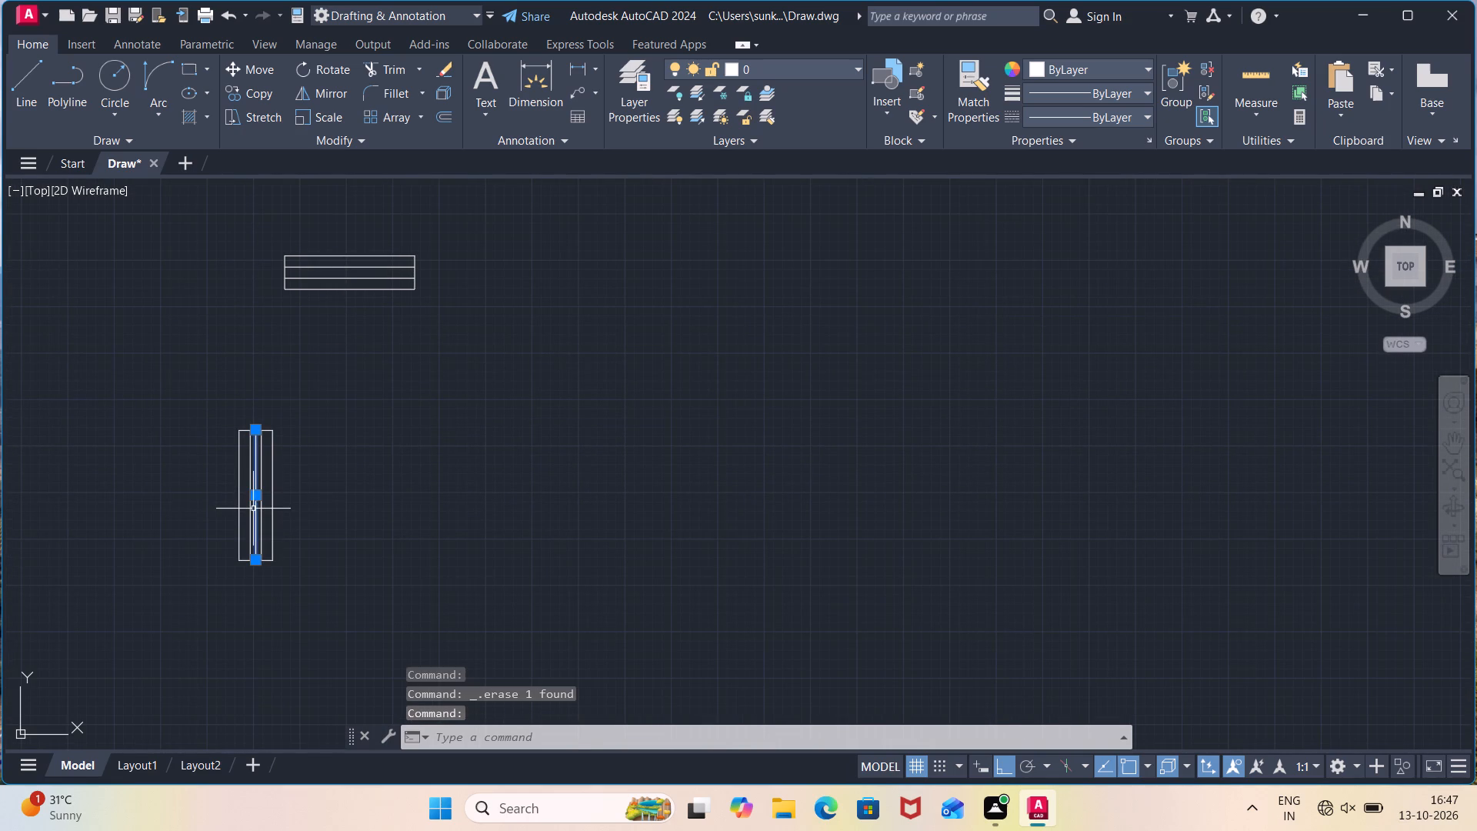
pyautogui.press('Delete')
pyautogui.scroll(-1, 222, 535)
pyautogui.moveTo(179, 552); pyautogui.dragTo(417, 486, button='middle')
pyautogui.scroll(1, 262, 452)
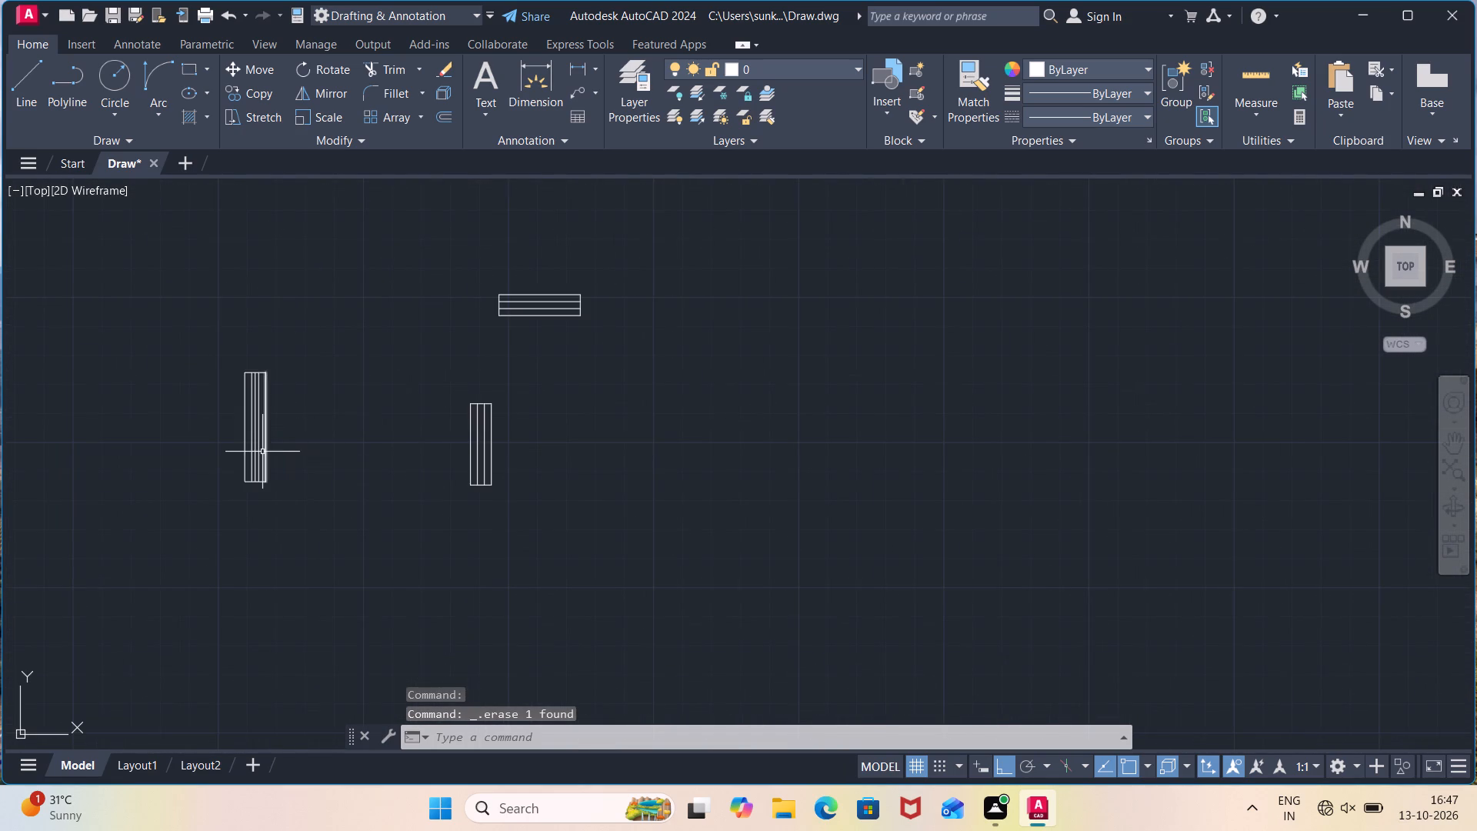
pyautogui.click(252, 446)
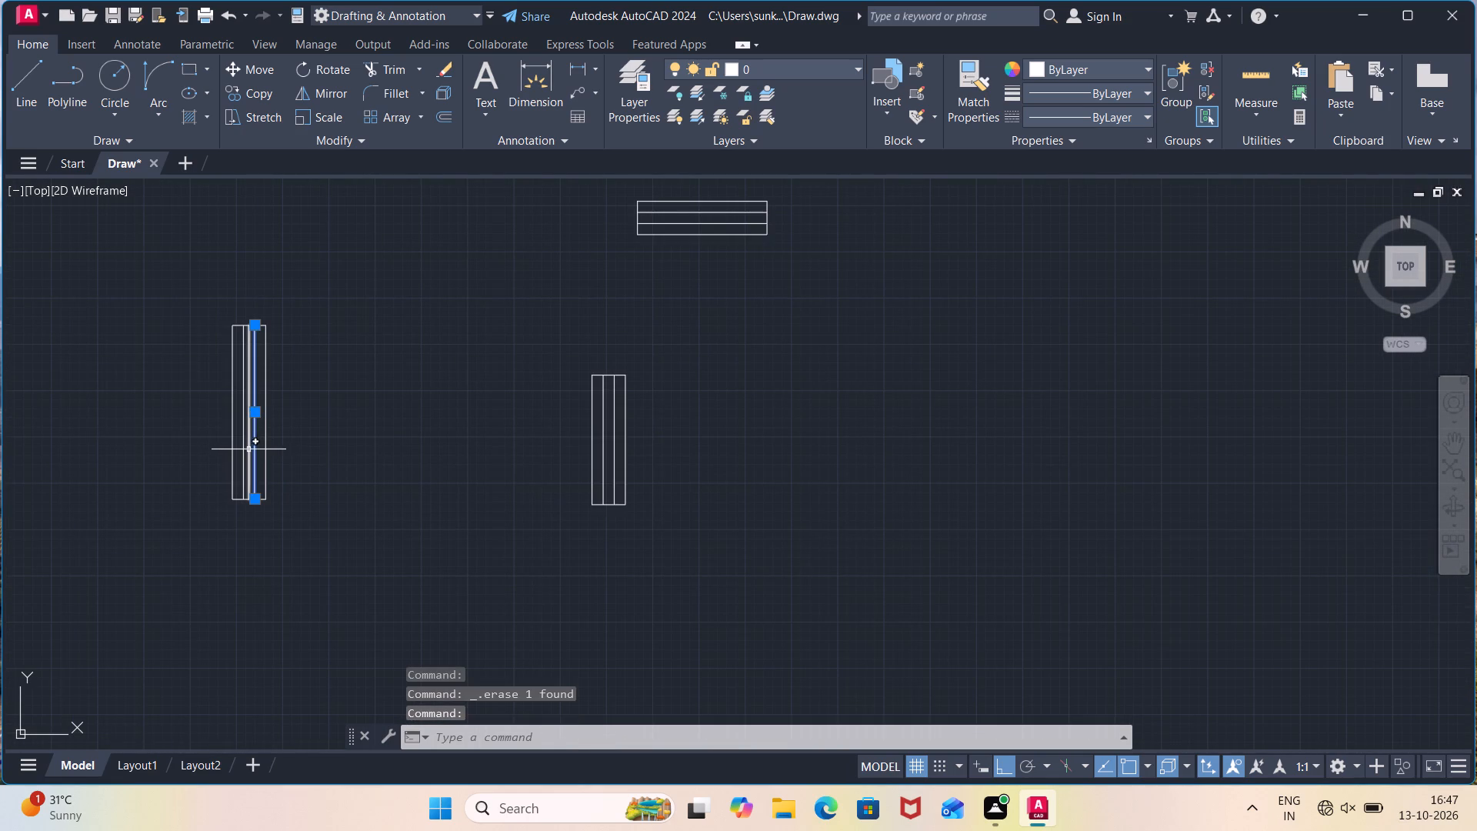
pyautogui.click(248, 450)
pyautogui.press('Escape')
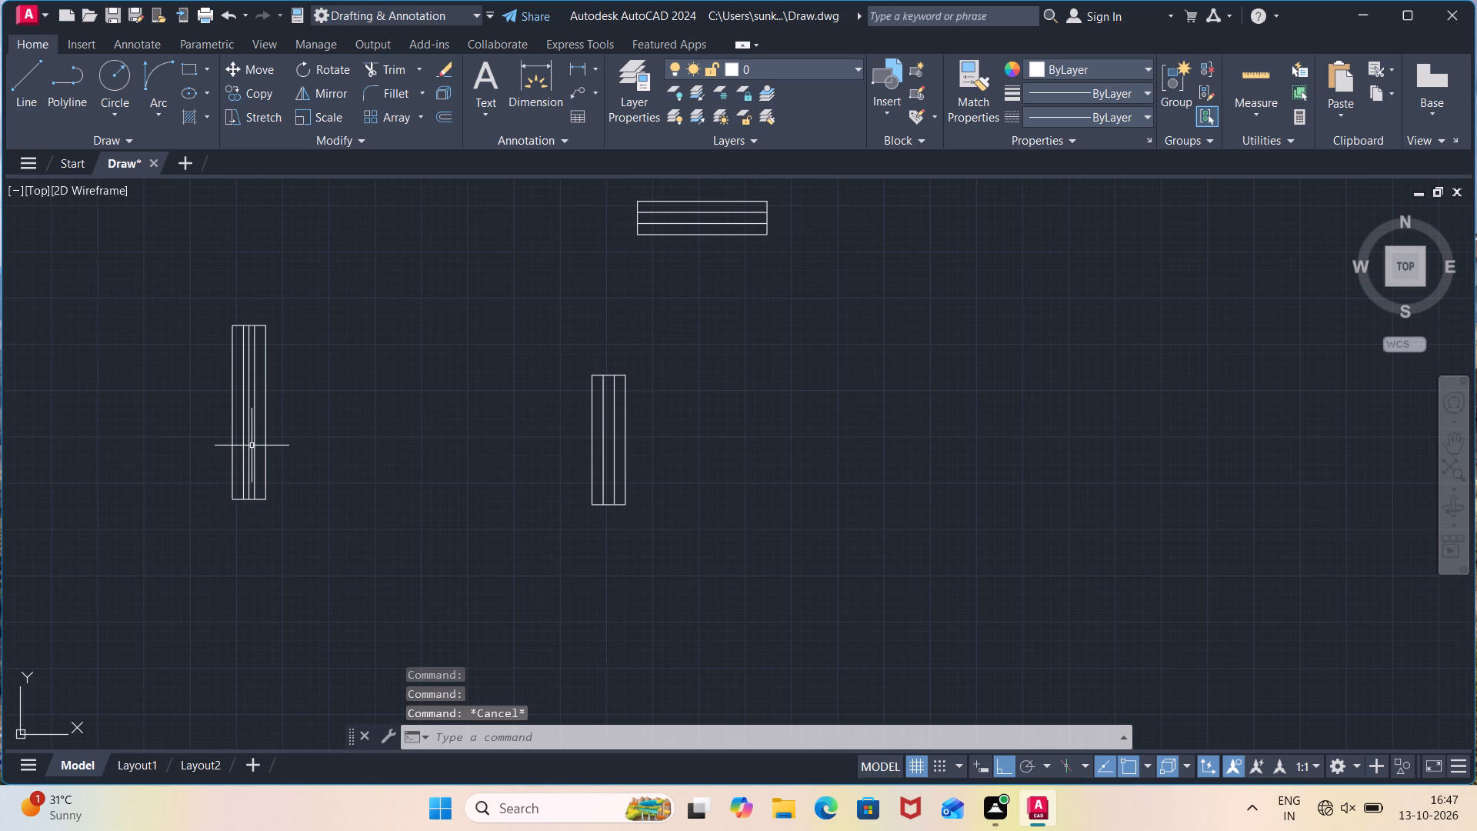
pyautogui.click(249, 455)
pyautogui.press('Delete')
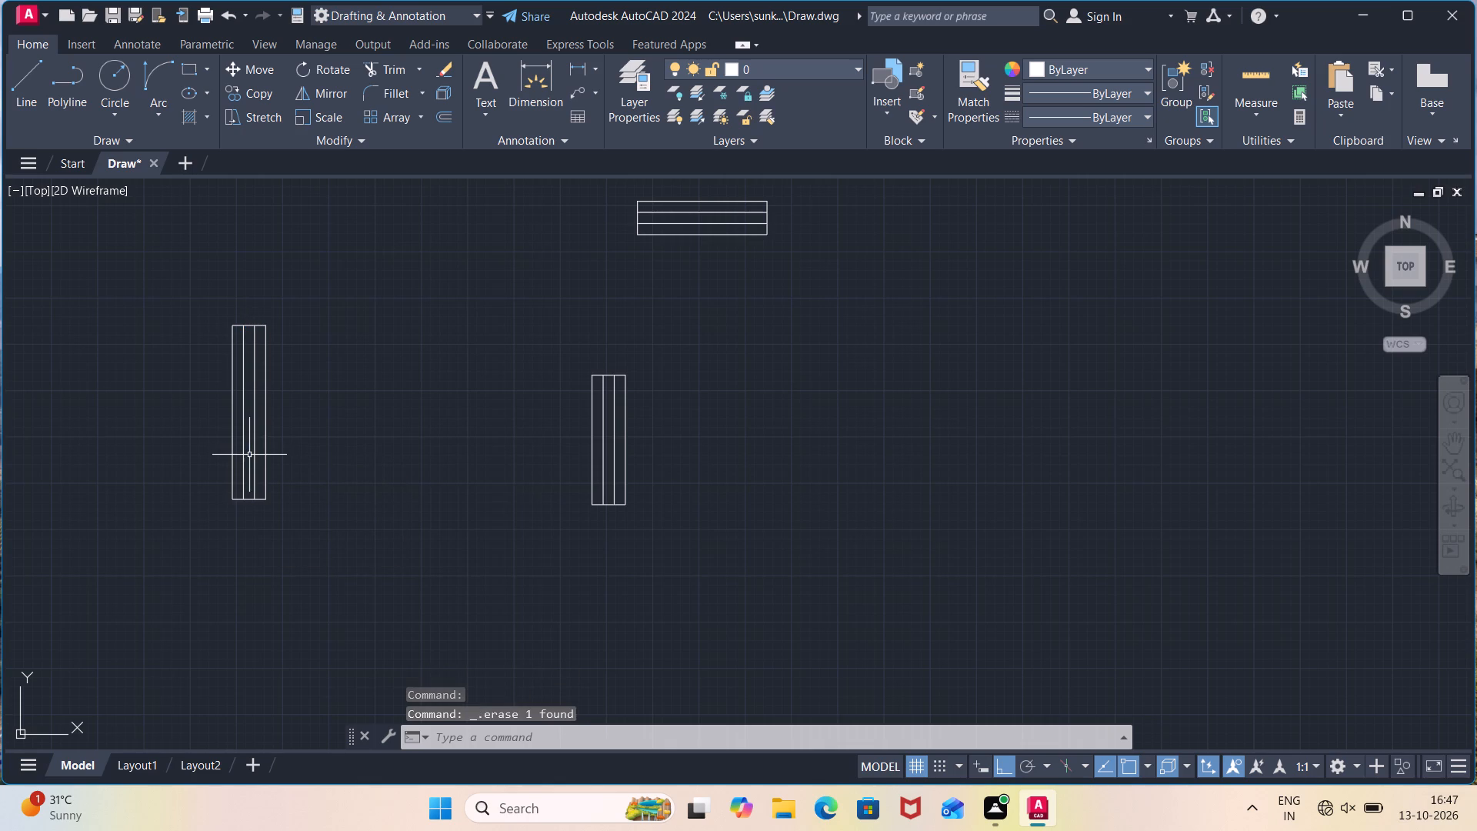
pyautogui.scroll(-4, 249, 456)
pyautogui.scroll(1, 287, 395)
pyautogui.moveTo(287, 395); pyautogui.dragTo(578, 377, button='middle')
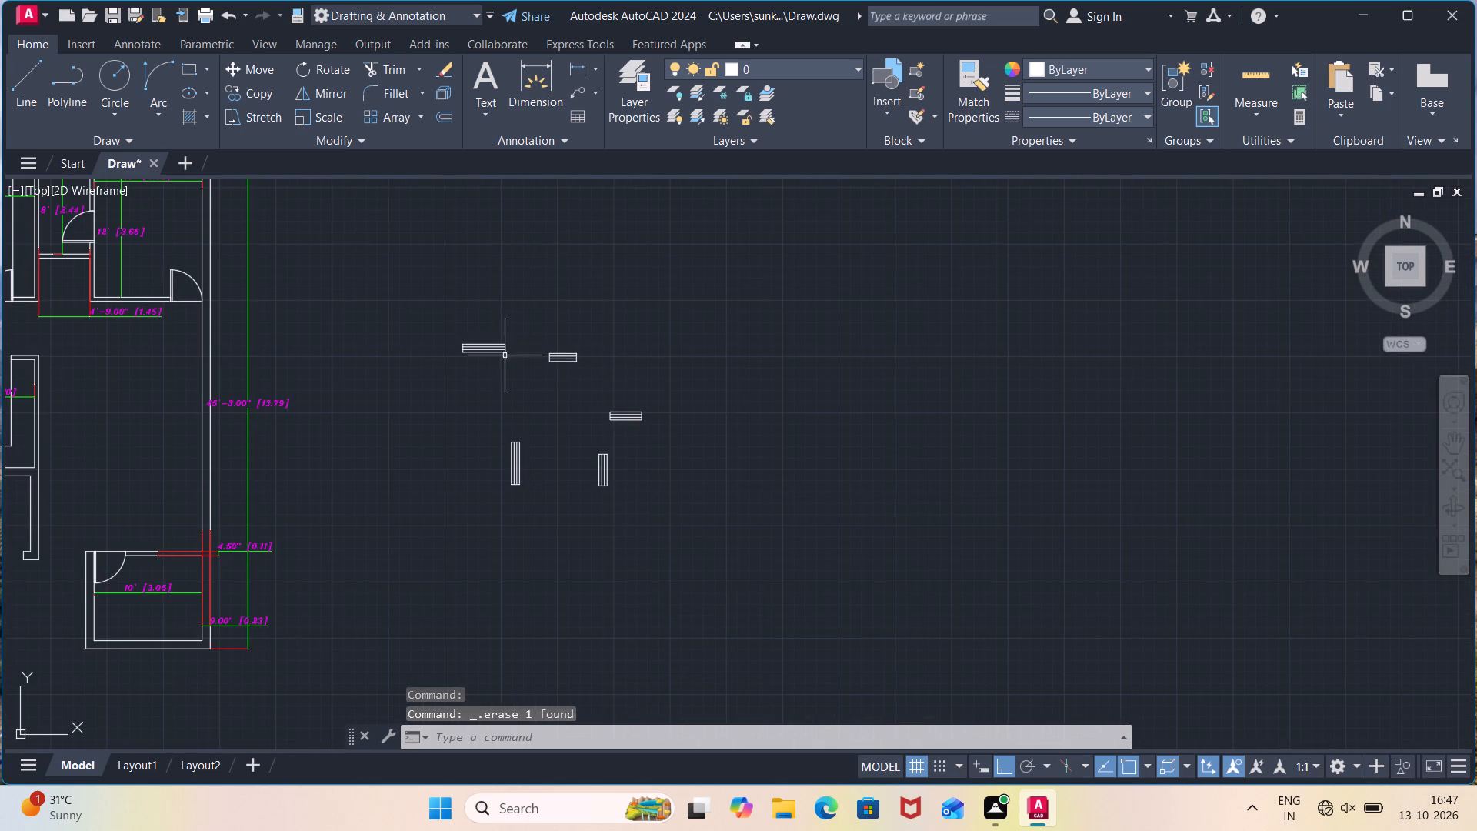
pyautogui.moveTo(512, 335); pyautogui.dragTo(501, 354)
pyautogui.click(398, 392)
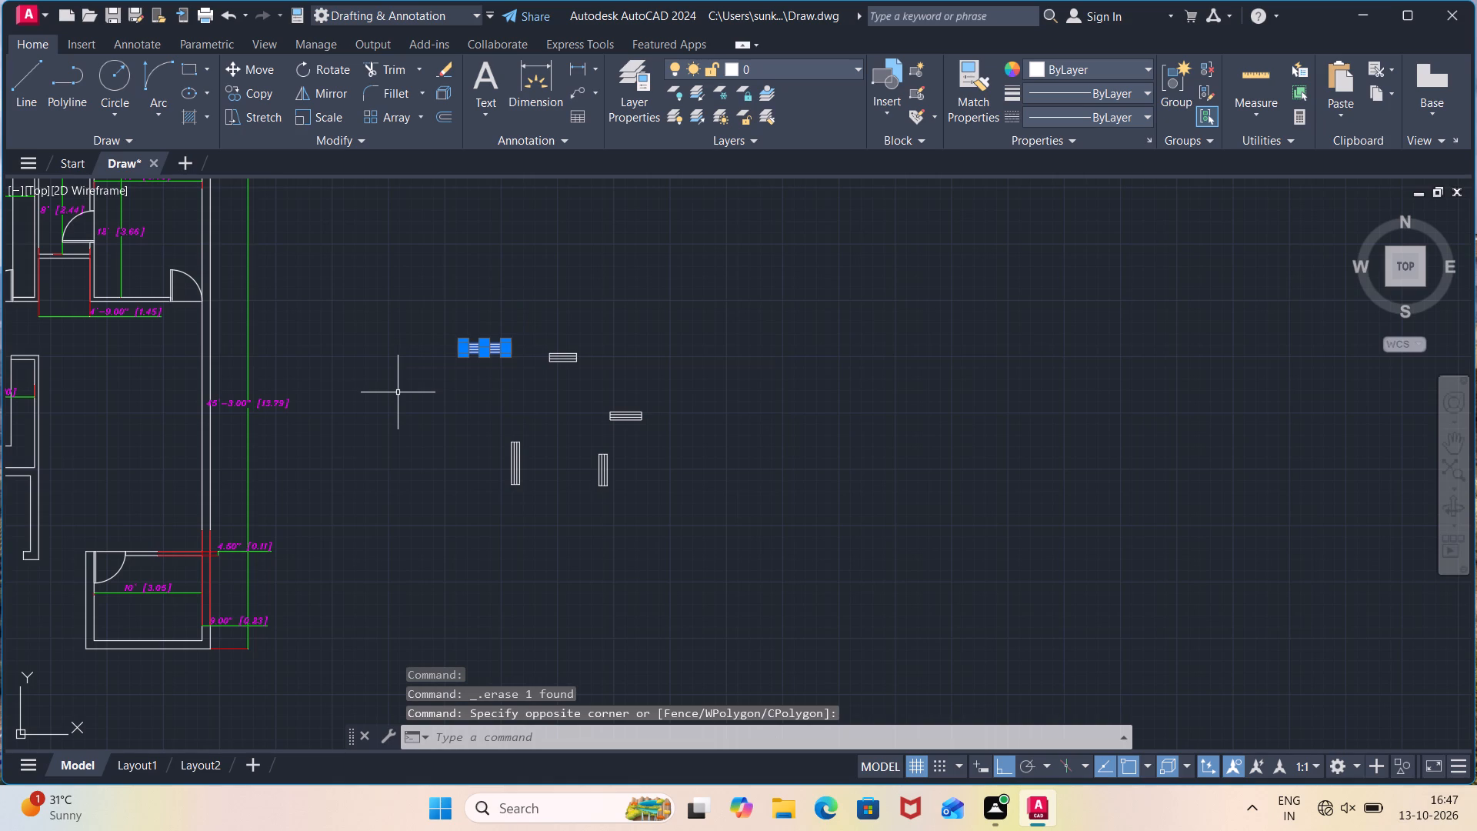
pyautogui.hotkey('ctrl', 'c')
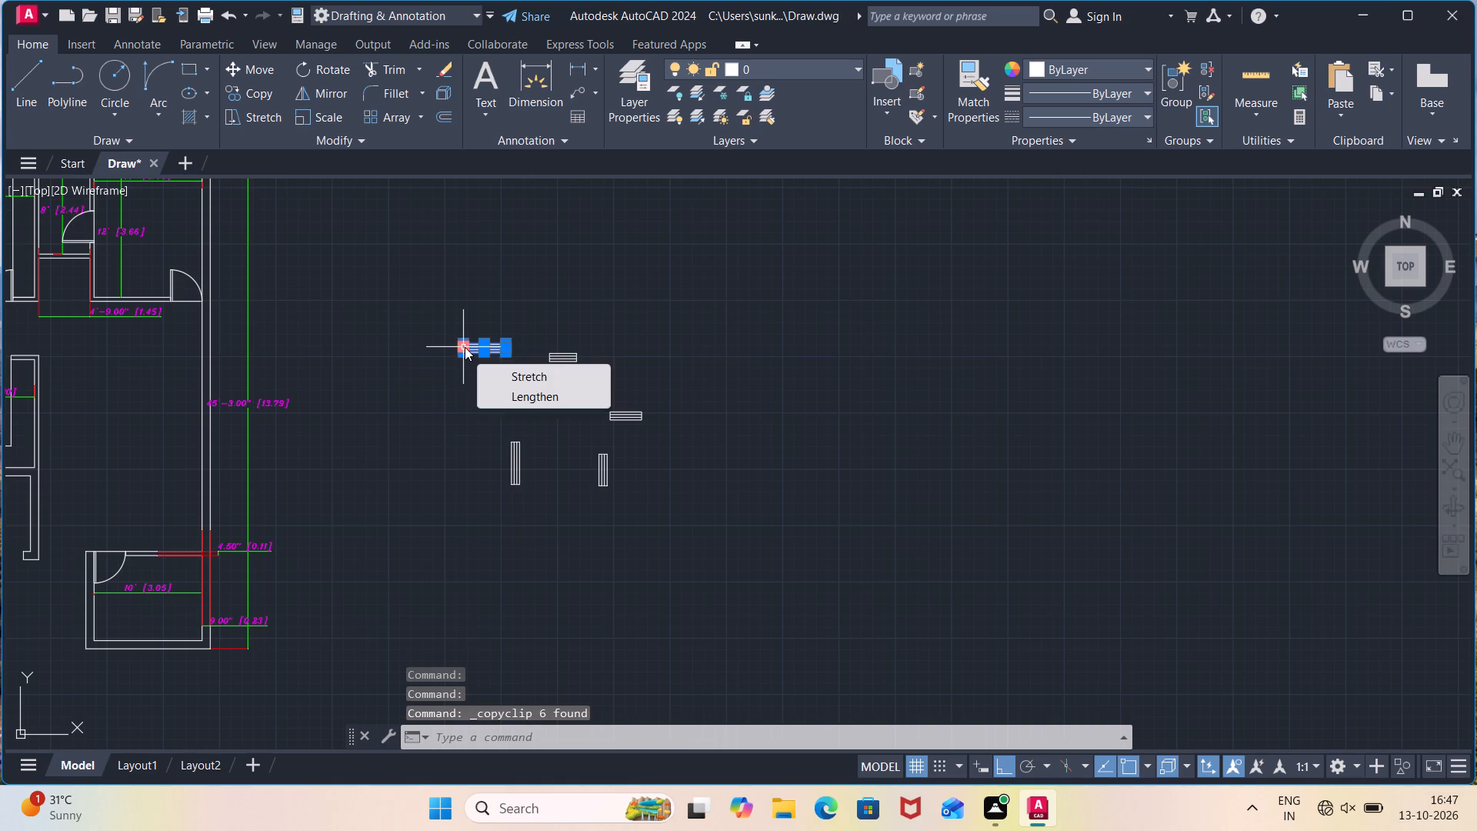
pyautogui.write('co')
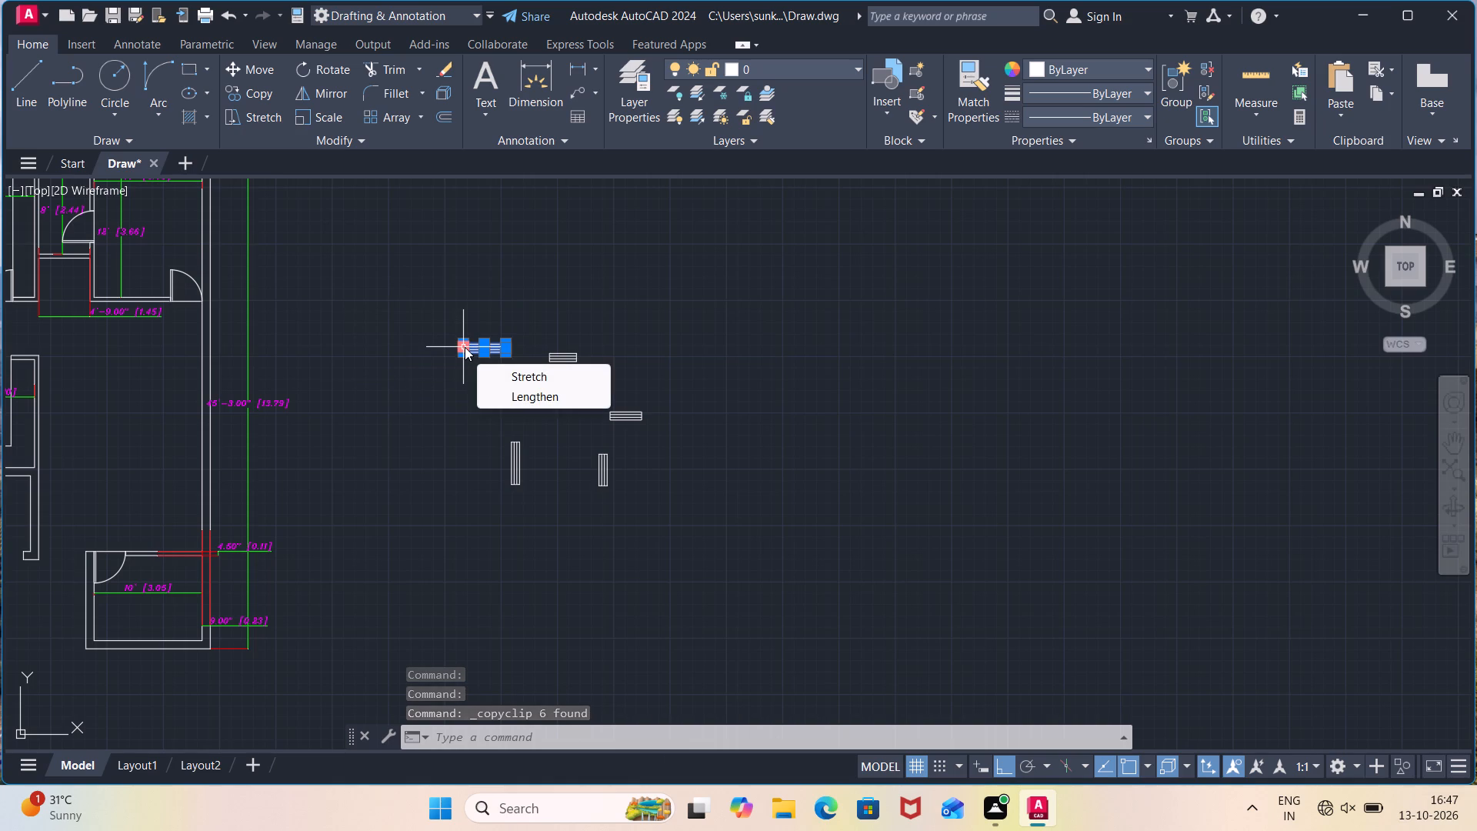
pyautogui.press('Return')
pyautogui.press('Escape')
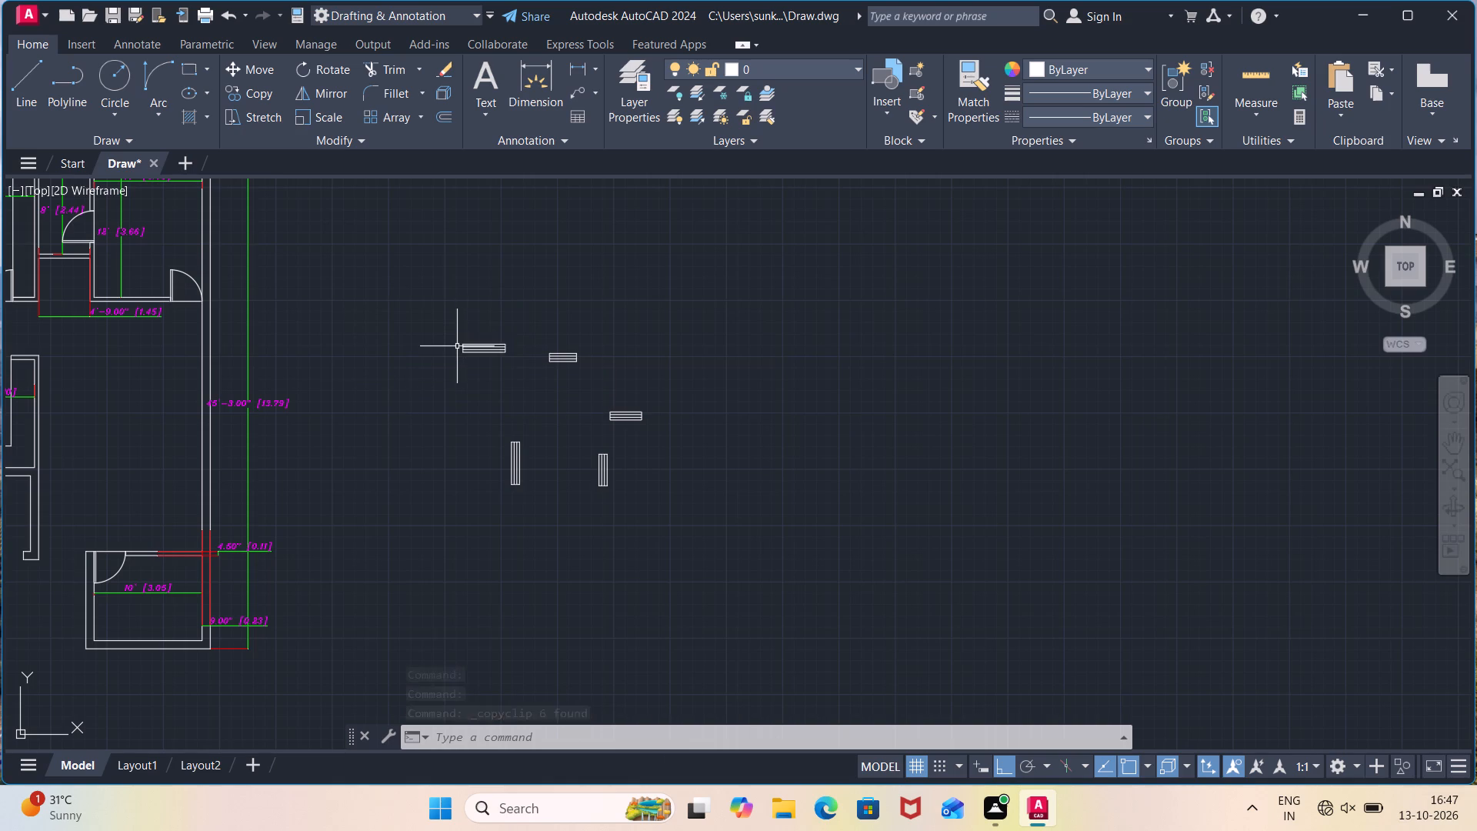
# Copy the longest horizontal window by its upper-left corner into the floor plan's top outer wall, above the 10' wide room.
pyautogui.click(452, 335)
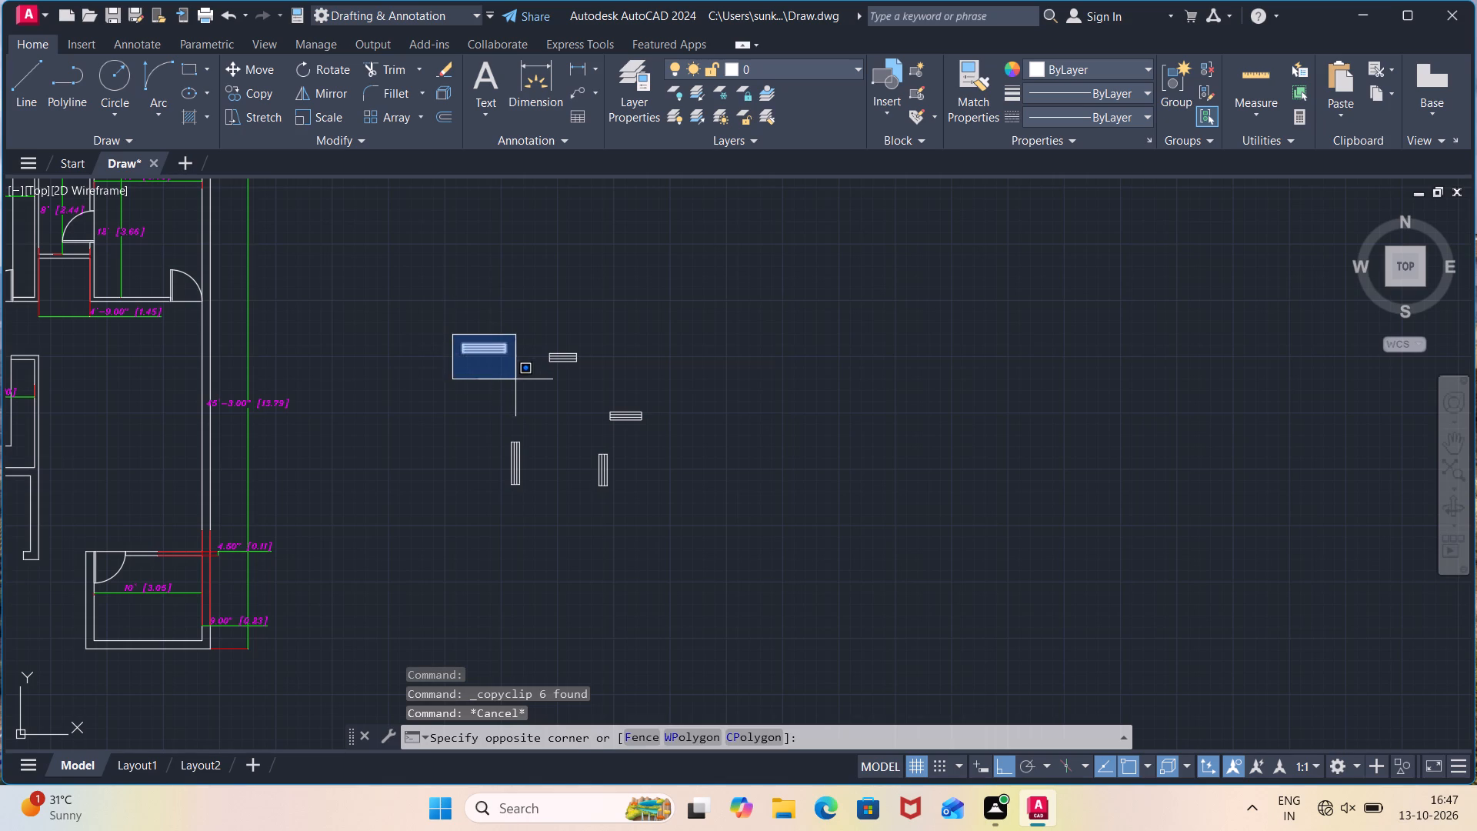
pyautogui.click(516, 380)
pyautogui.write('co')
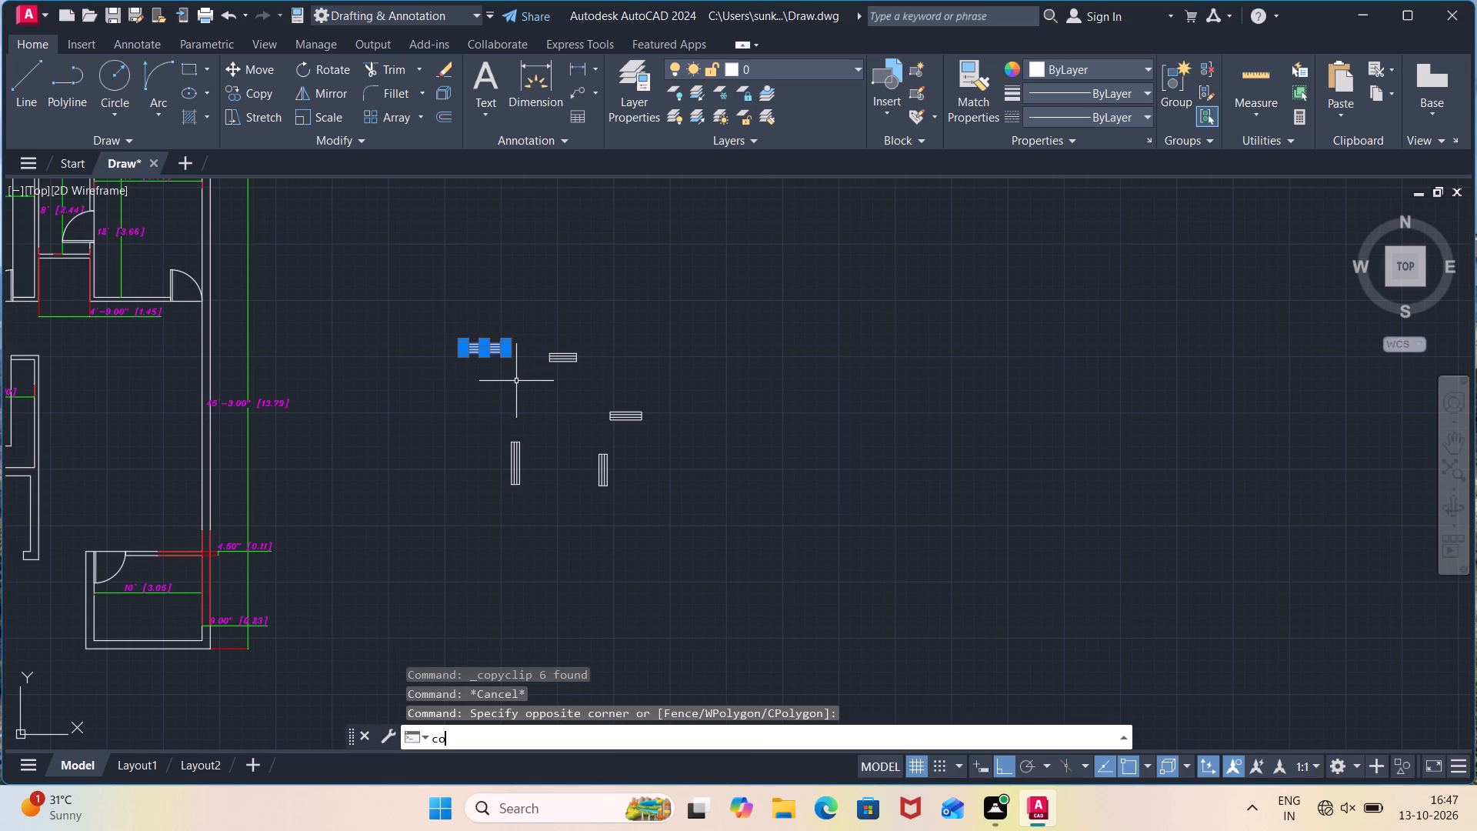
pyautogui.press('Return')
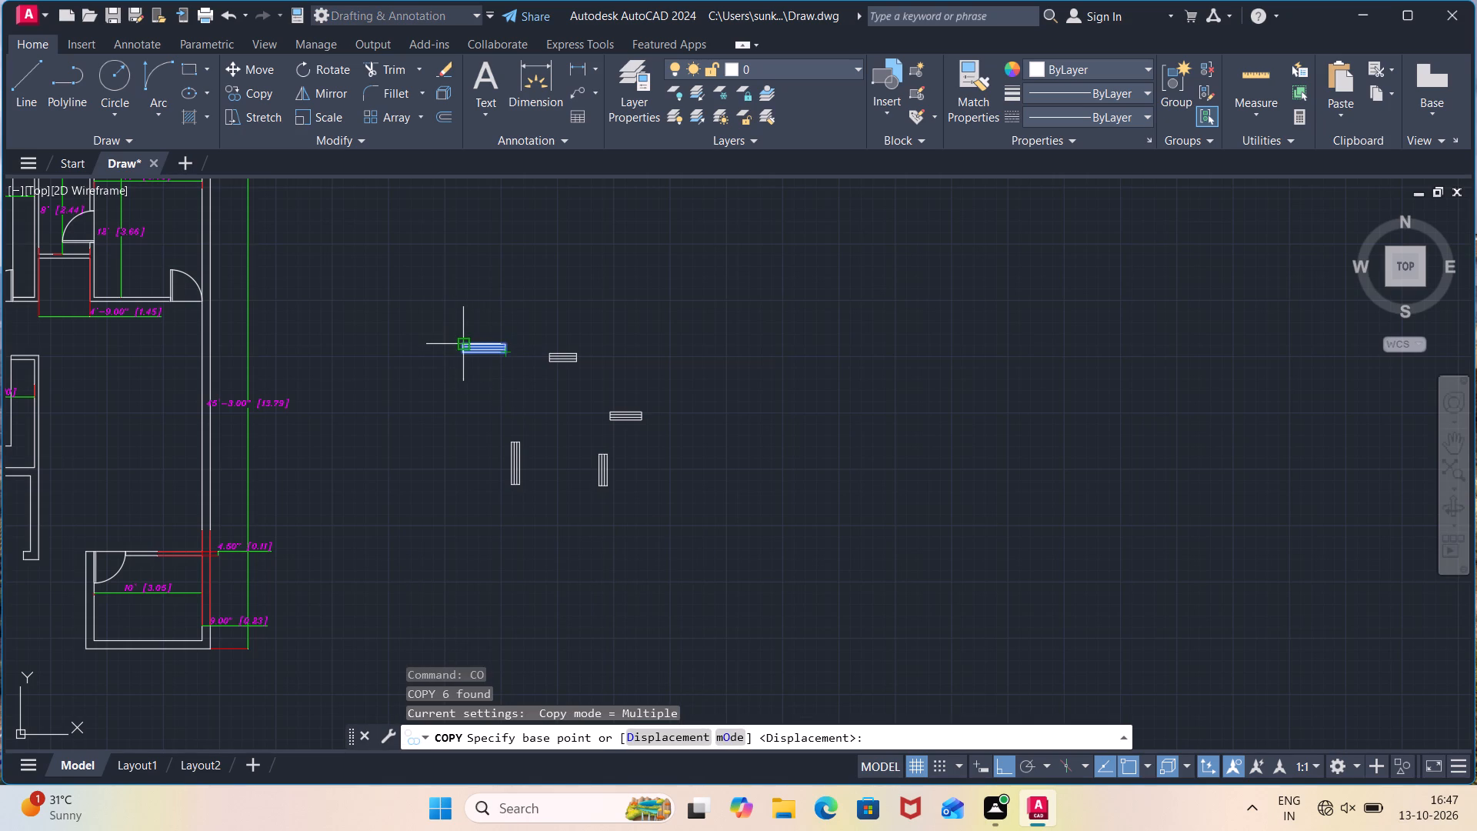
pyautogui.click(462, 342)
pyautogui.moveTo(382, 315); pyautogui.dragTo(436, 560, button='middle')
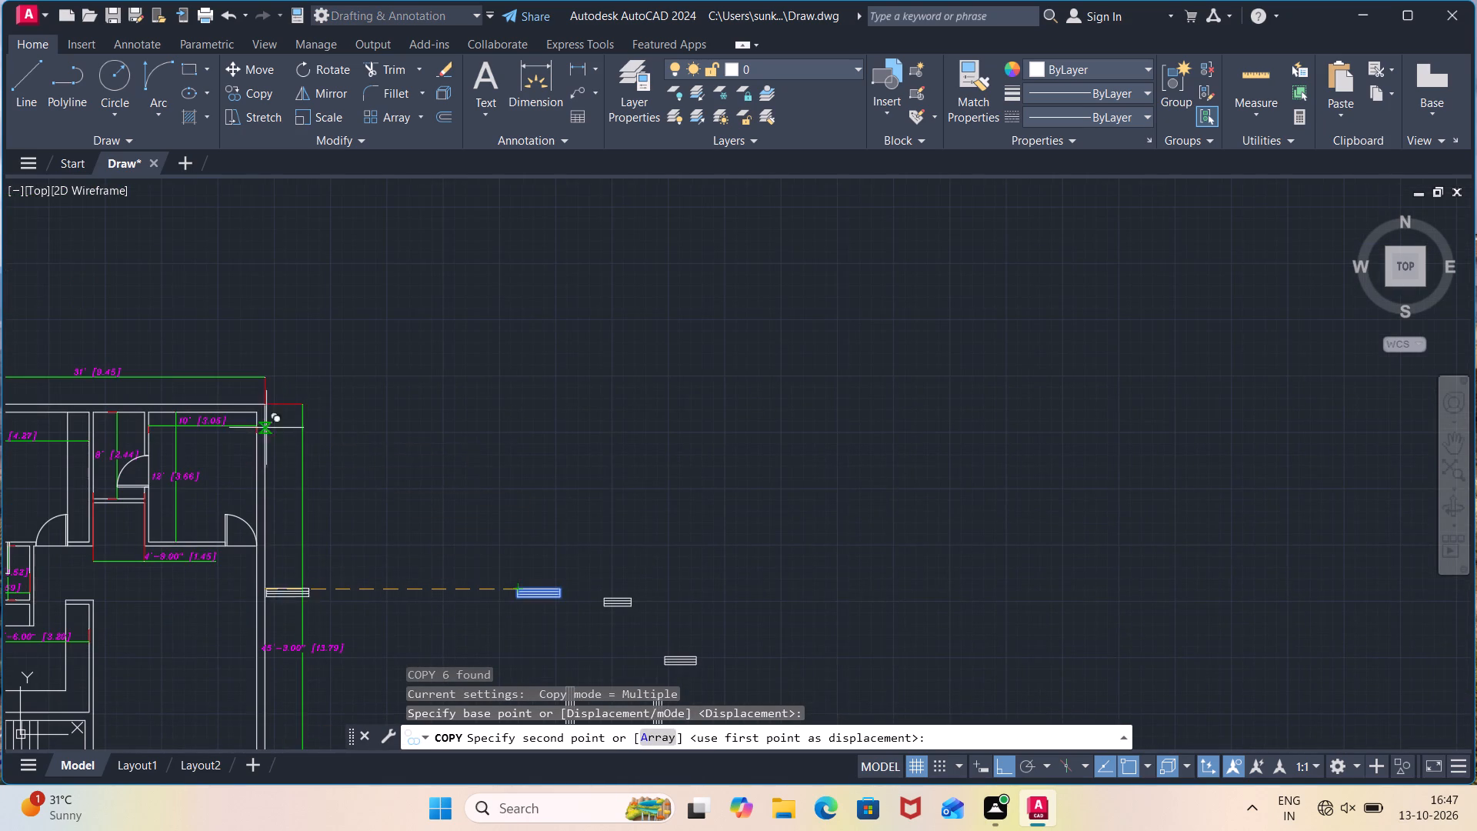
pyautogui.moveTo(169, 389); pyautogui.dragTo(294, 506, button='middle')
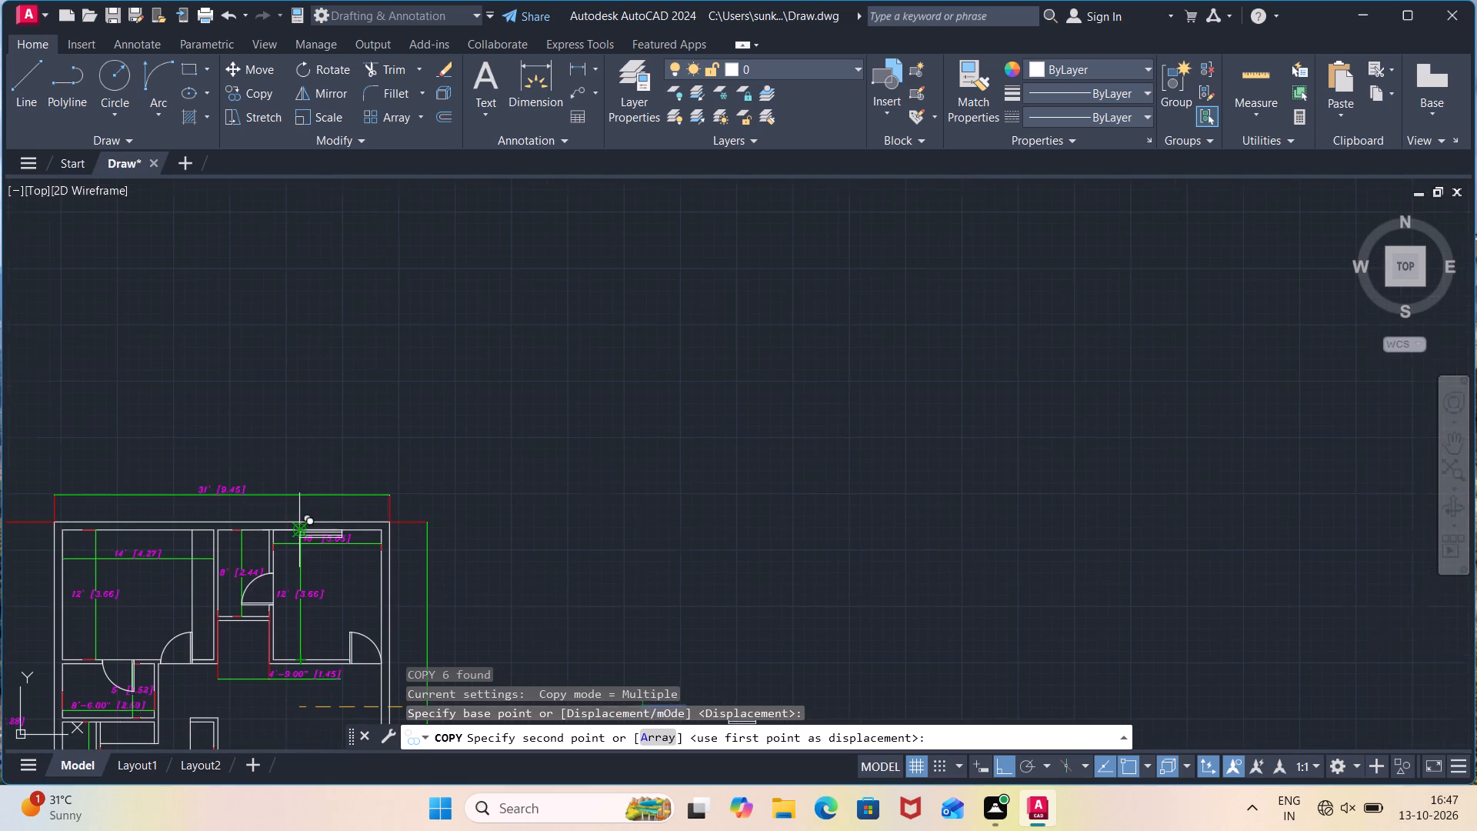
pyautogui.scroll(5, 298, 525)
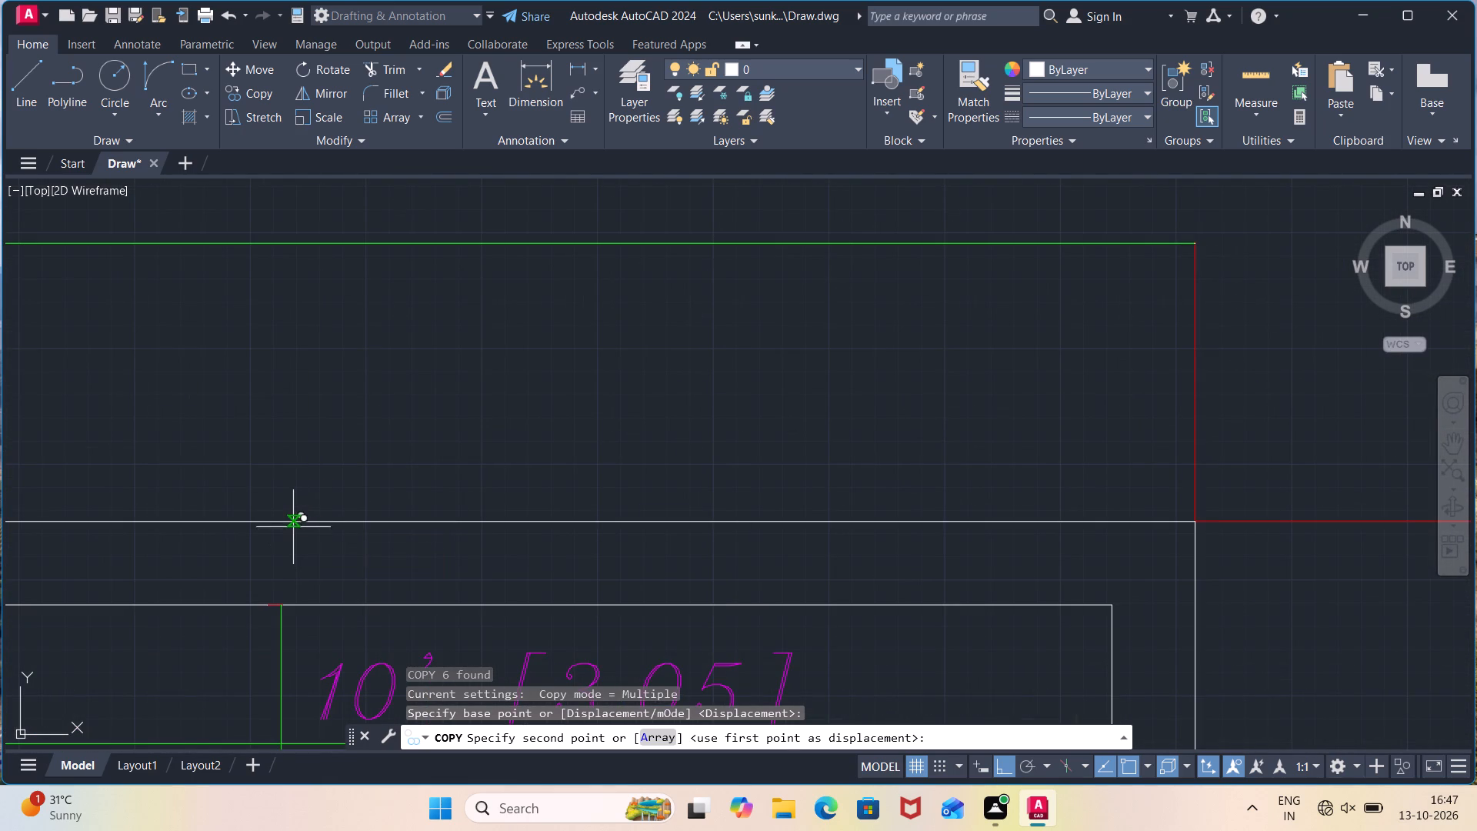
pyautogui.click(289, 519)
# Place a second copy of the same window in the top outer wall above the 14' wide room.
pyautogui.scroll(-2, 388, 562)
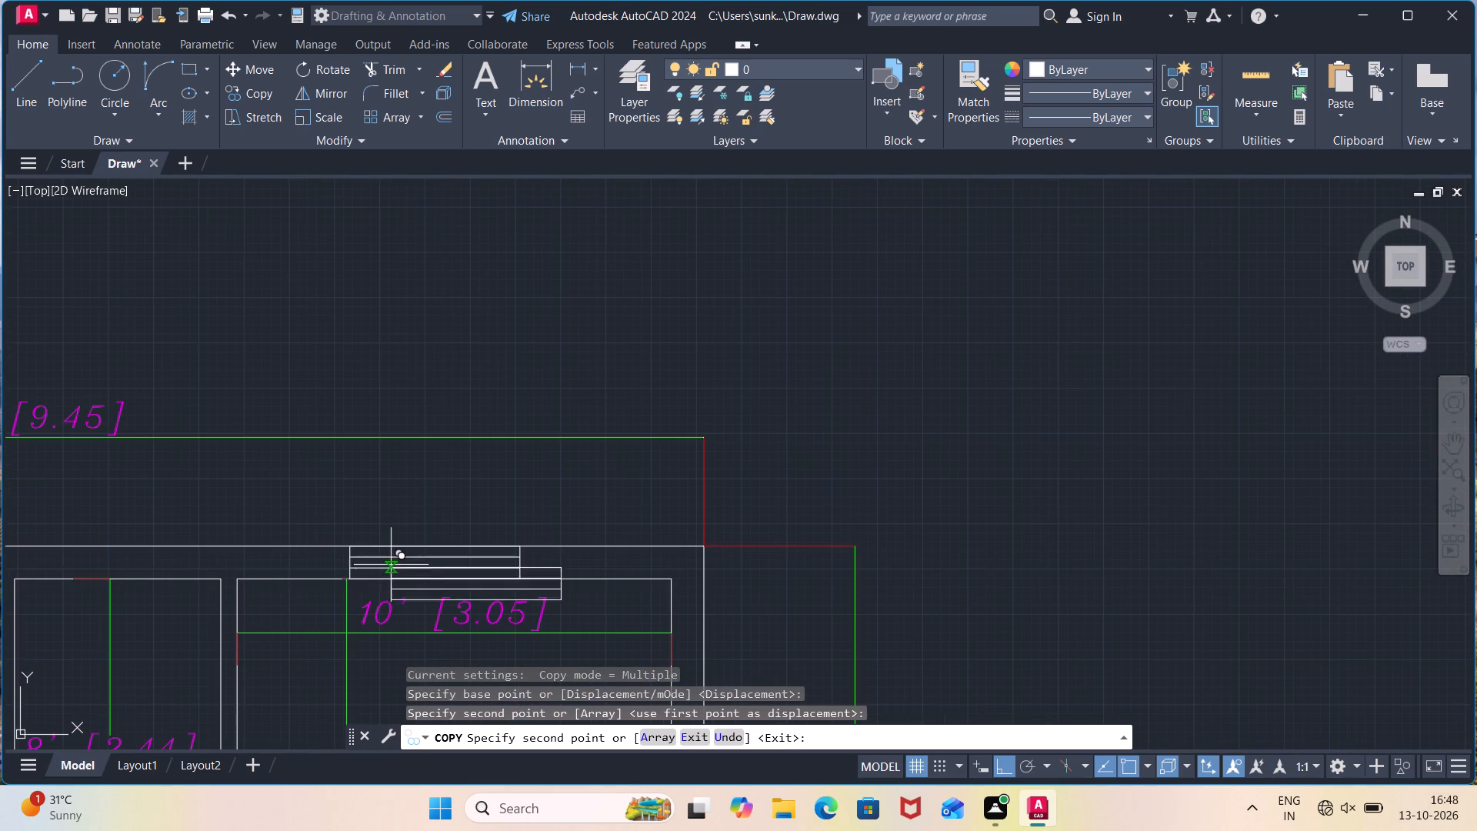
pyautogui.moveTo(290, 569); pyautogui.dragTo(832, 571, button='middle')
pyautogui.moveTo(312, 546); pyautogui.dragTo(666, 532, button='middle')
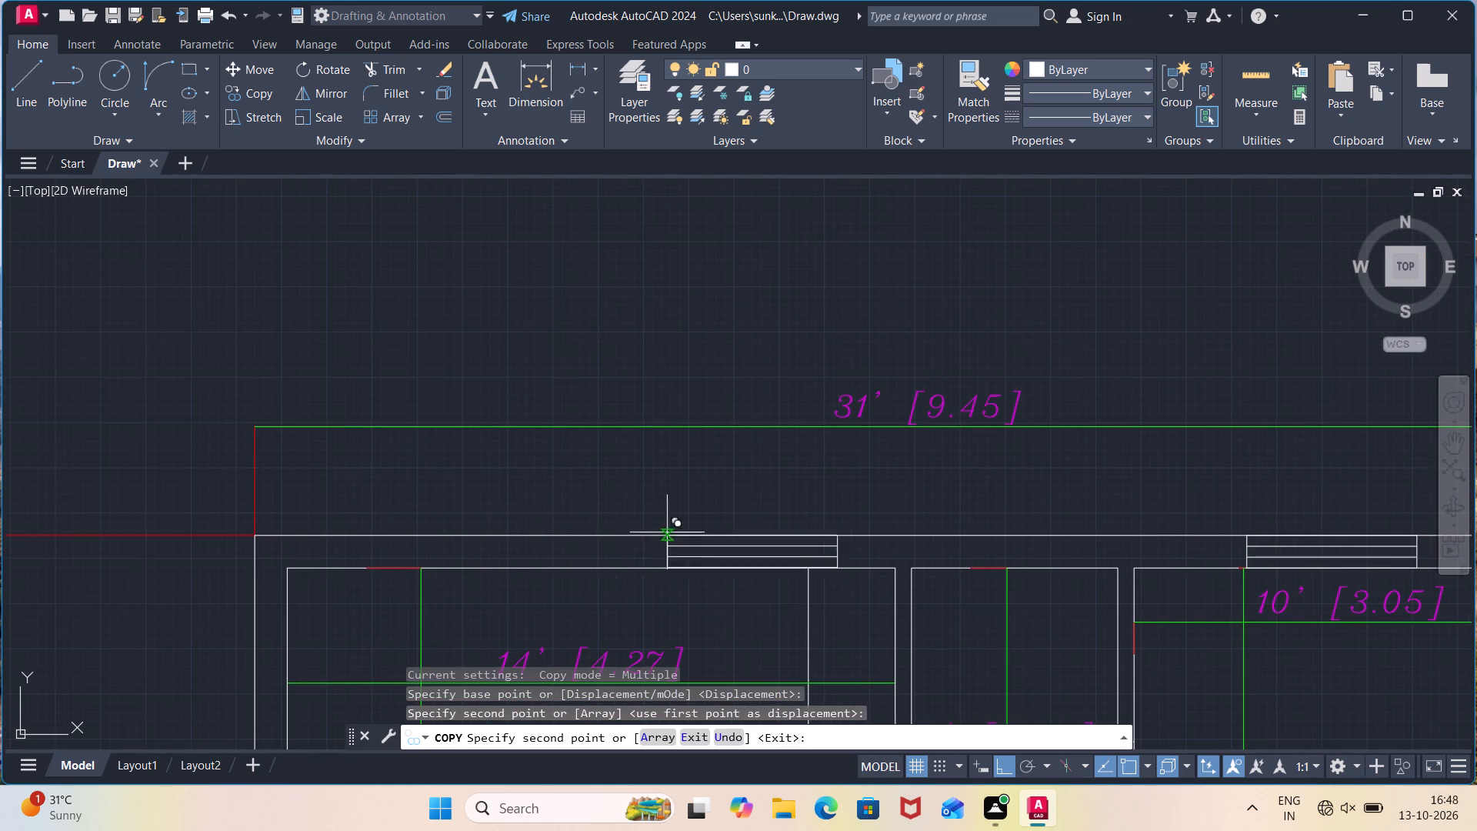
pyautogui.click(475, 538)
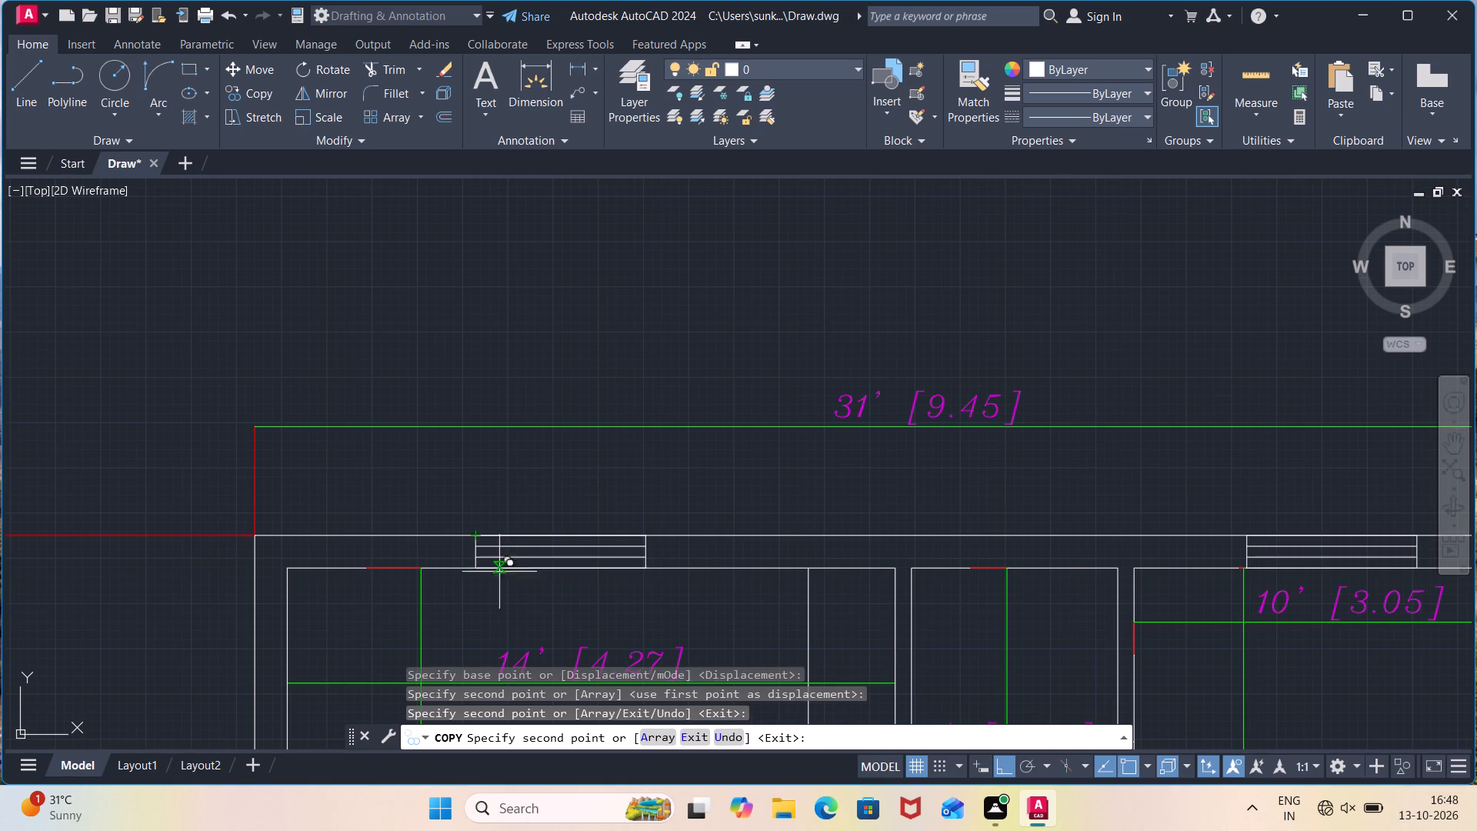
# Place a third copy of the longest horizontal window in the bottom outer wall of the 10' wide room below the hall.
pyautogui.moveTo(531, 601); pyautogui.dragTo(467, 198, button='middle')
pyautogui.scroll(-1, 500, 462)
pyautogui.moveTo(498, 513); pyautogui.dragTo(422, 167, button='middle')
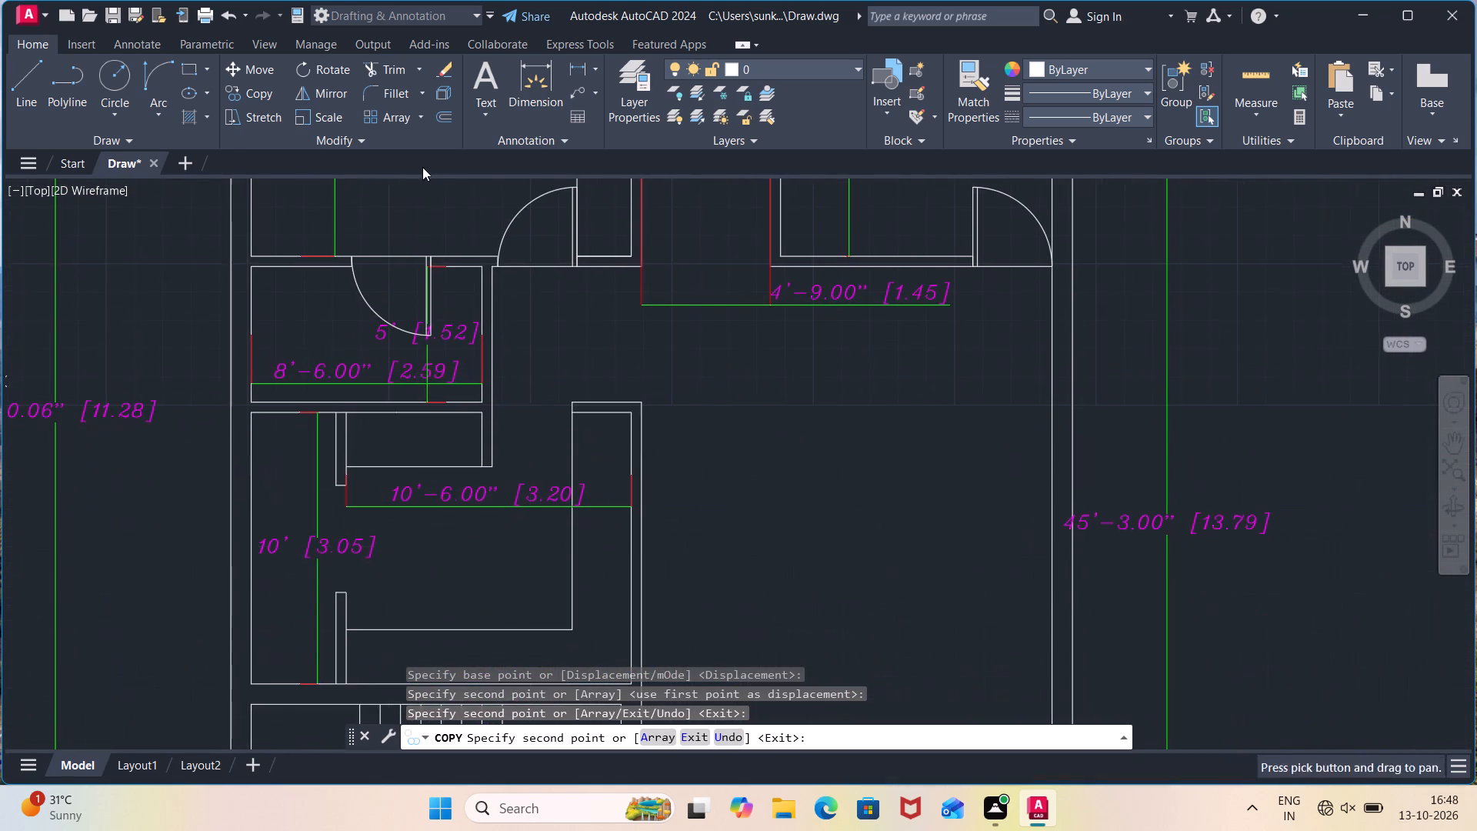
pyautogui.moveTo(545, 421); pyautogui.dragTo(464, 113, button='middle')
pyautogui.moveTo(683, 497); pyautogui.dragTo(510, 72, button='middle')
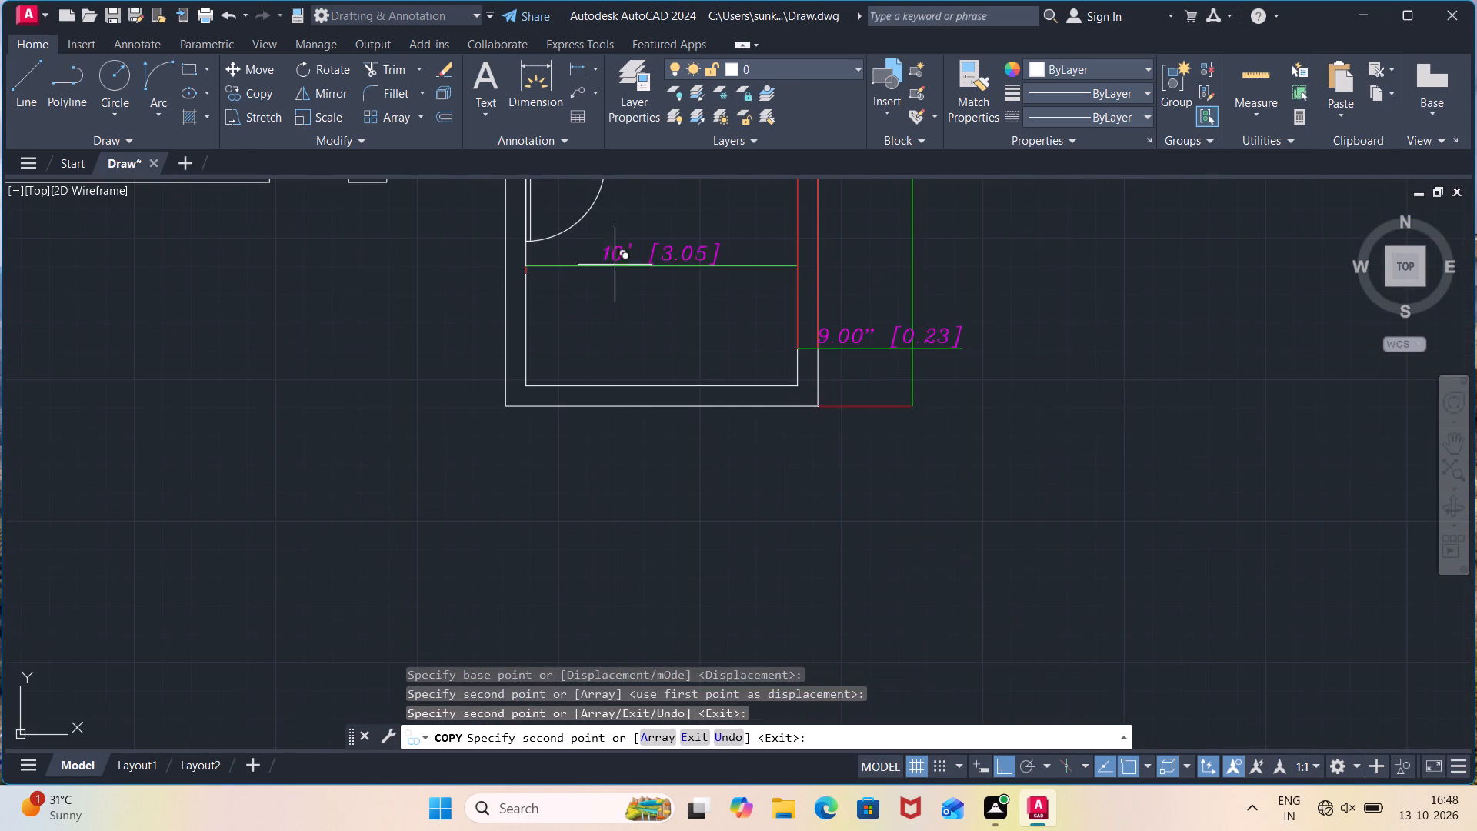
pyautogui.click(610, 386)
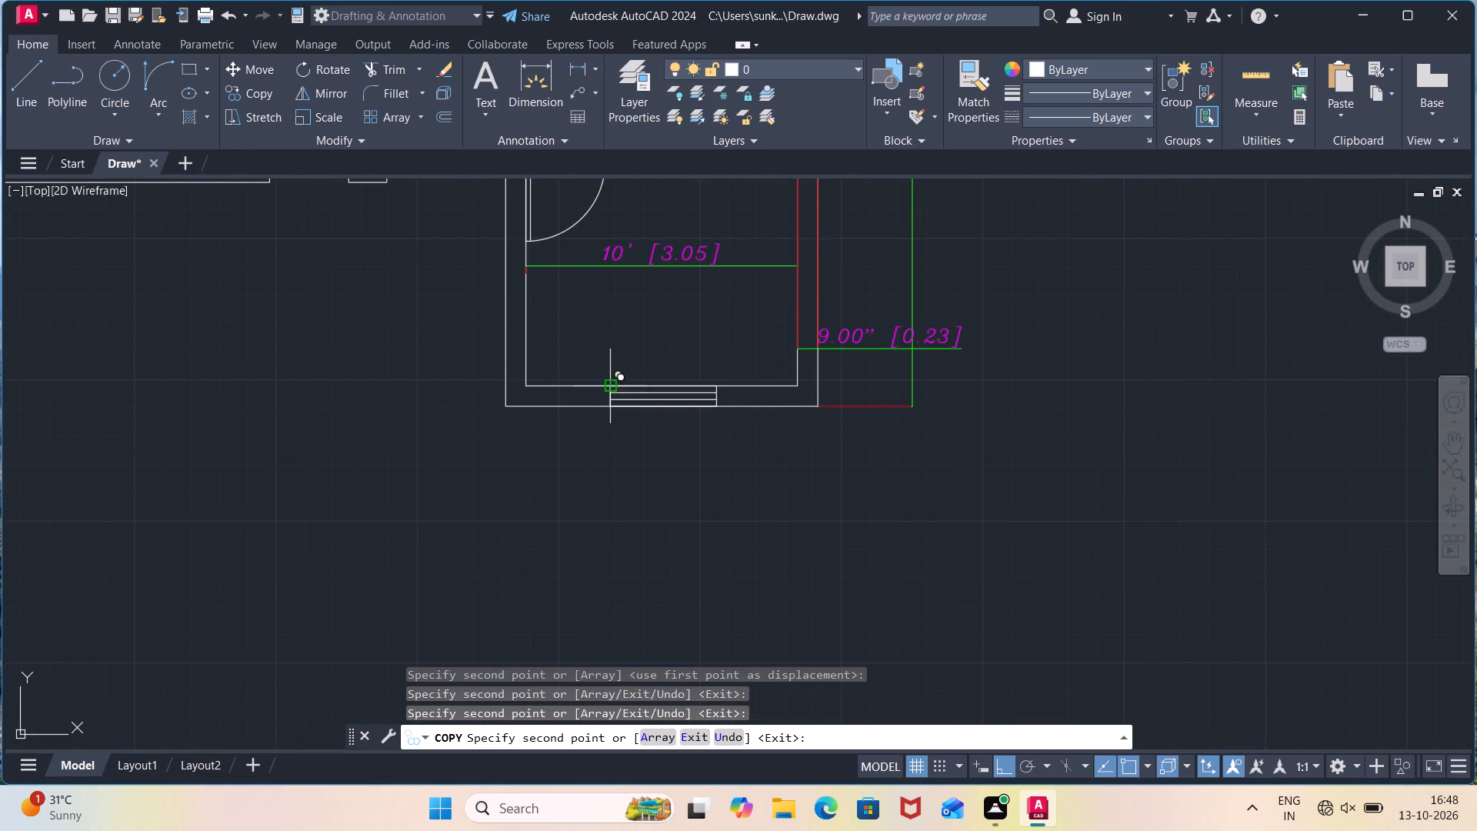
pyautogui.moveTo(302, 322); pyautogui.dragTo(736, 408, button='middle')
pyautogui.moveTo(405, 369); pyautogui.dragTo(455, 557, button='middle')
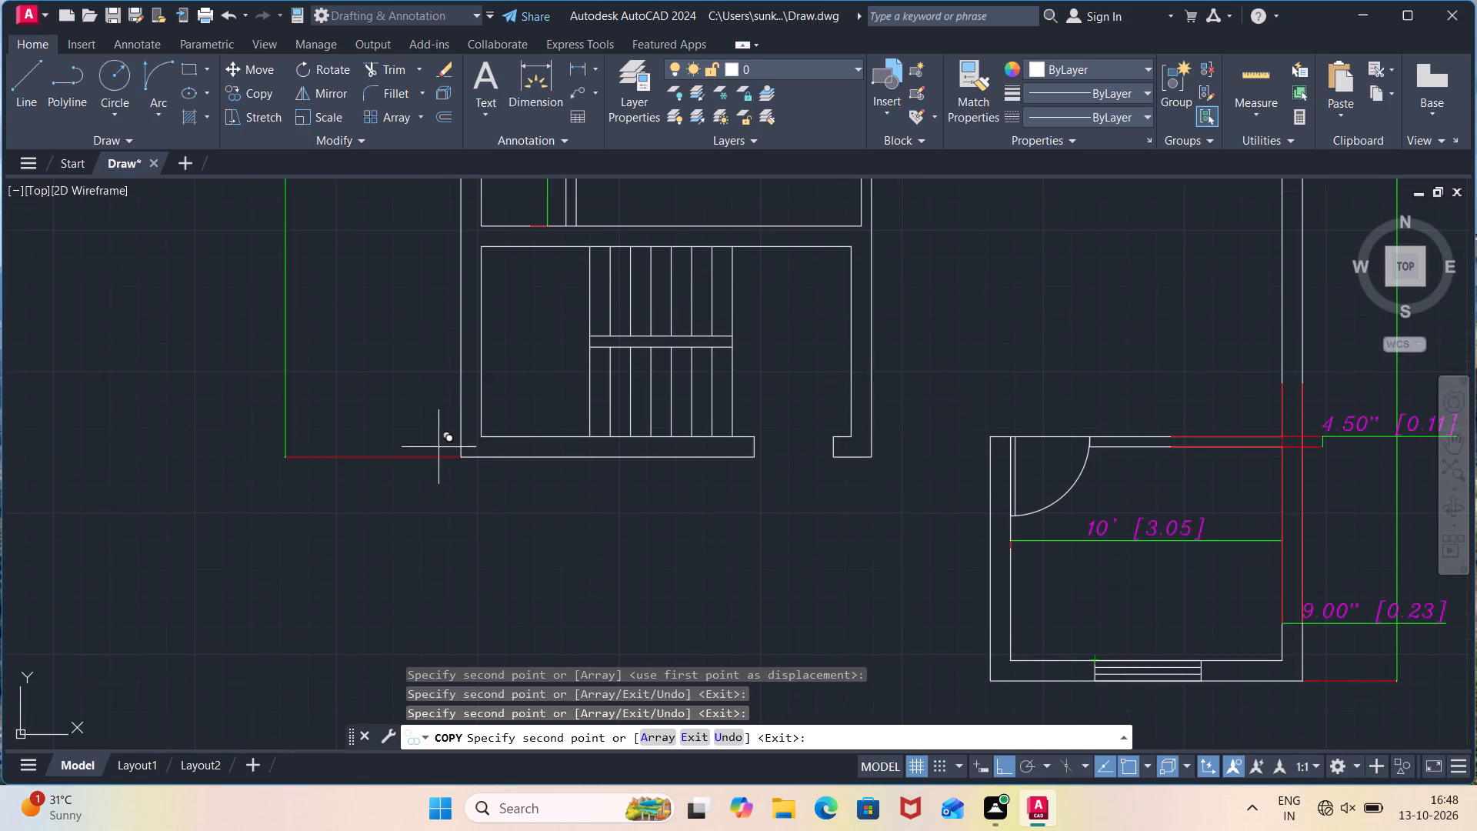
pyautogui.moveTo(478, 275); pyautogui.dragTo(485, 472, button='middle')
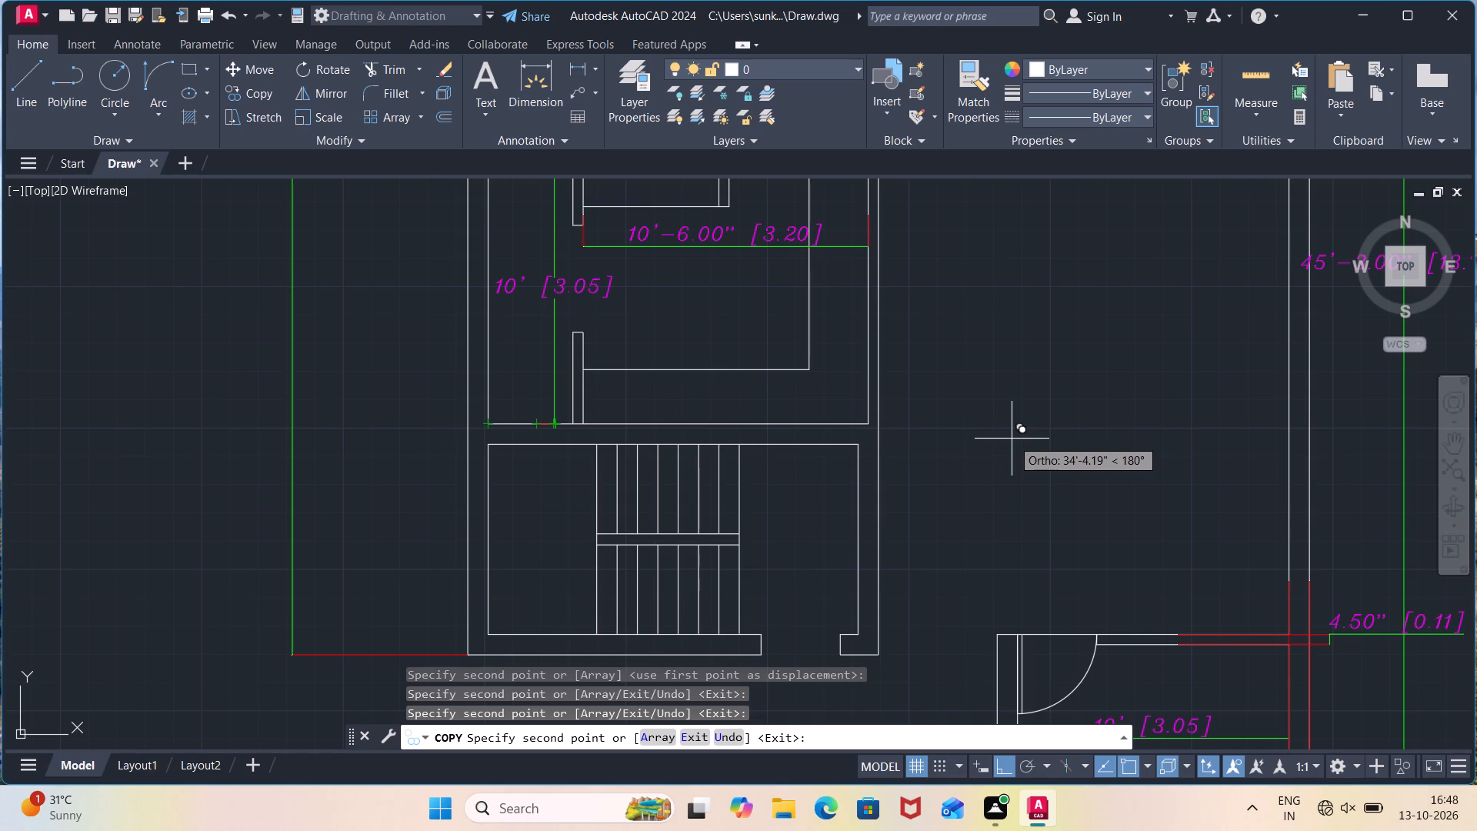
pyautogui.press('Escape')
# Copy the longer vertical window by its lower-left corner into the plan's left outer wall, beside the staircase.
pyautogui.scroll(-2, 995, 453)
pyautogui.moveTo(989, 454); pyautogui.dragTo(822, 506, button='middle')
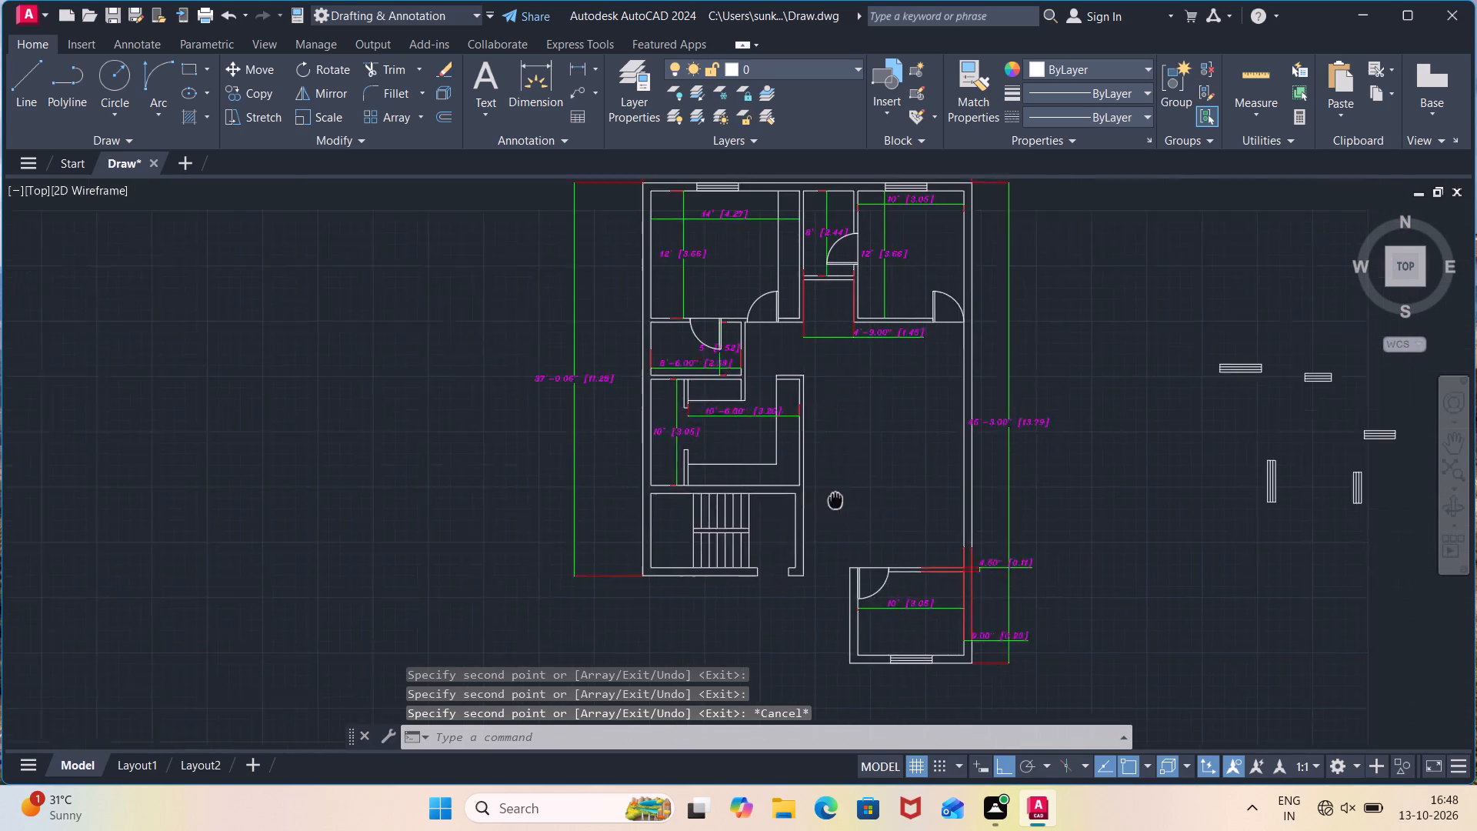
pyautogui.moveTo(822, 506); pyautogui.dragTo(693, 538, button='middle')
pyautogui.click(1135, 490)
pyautogui.moveTo(1100, 553); pyautogui.dragTo(1096, 560)
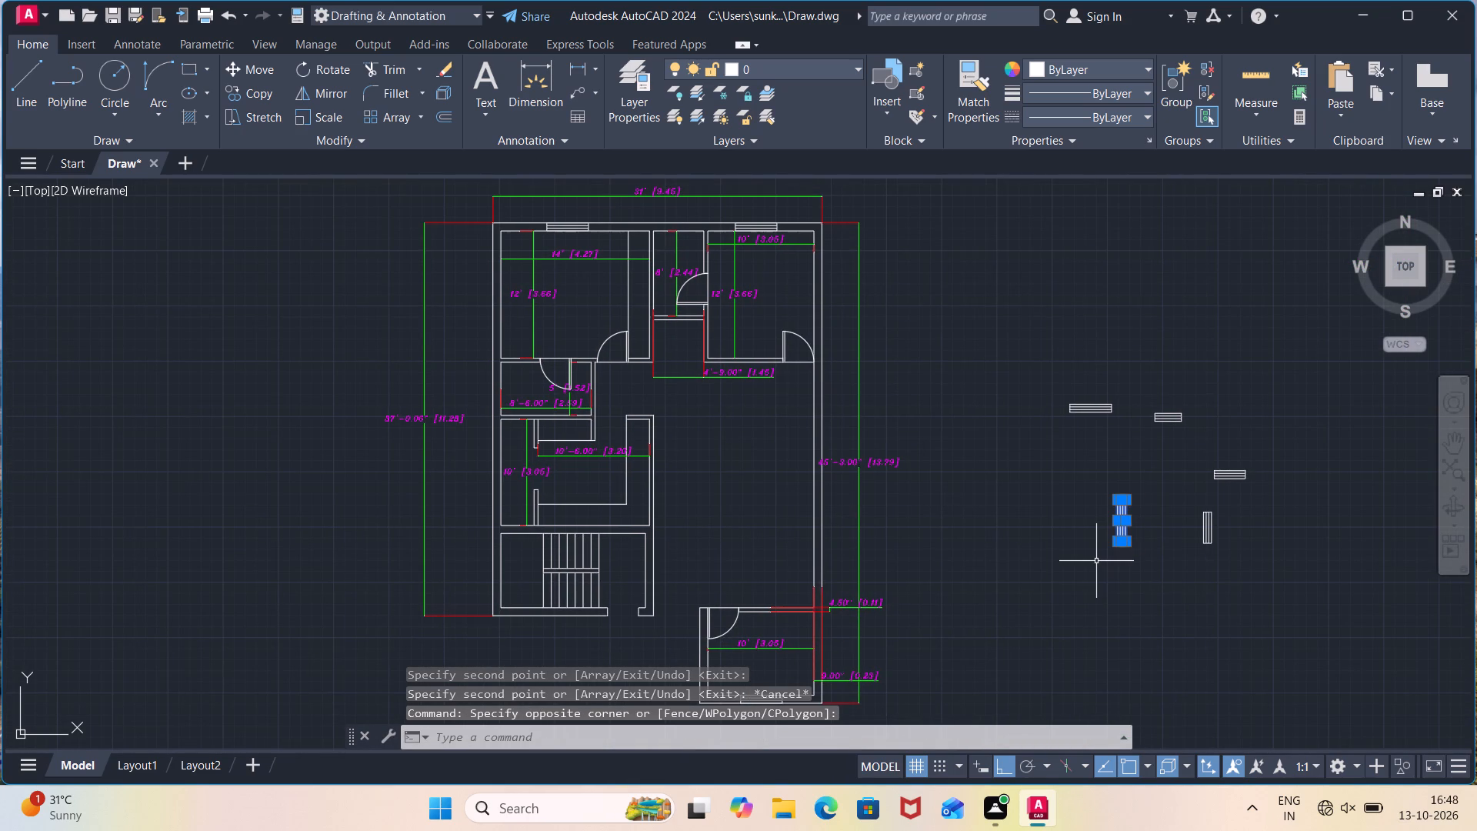
pyautogui.write('co')
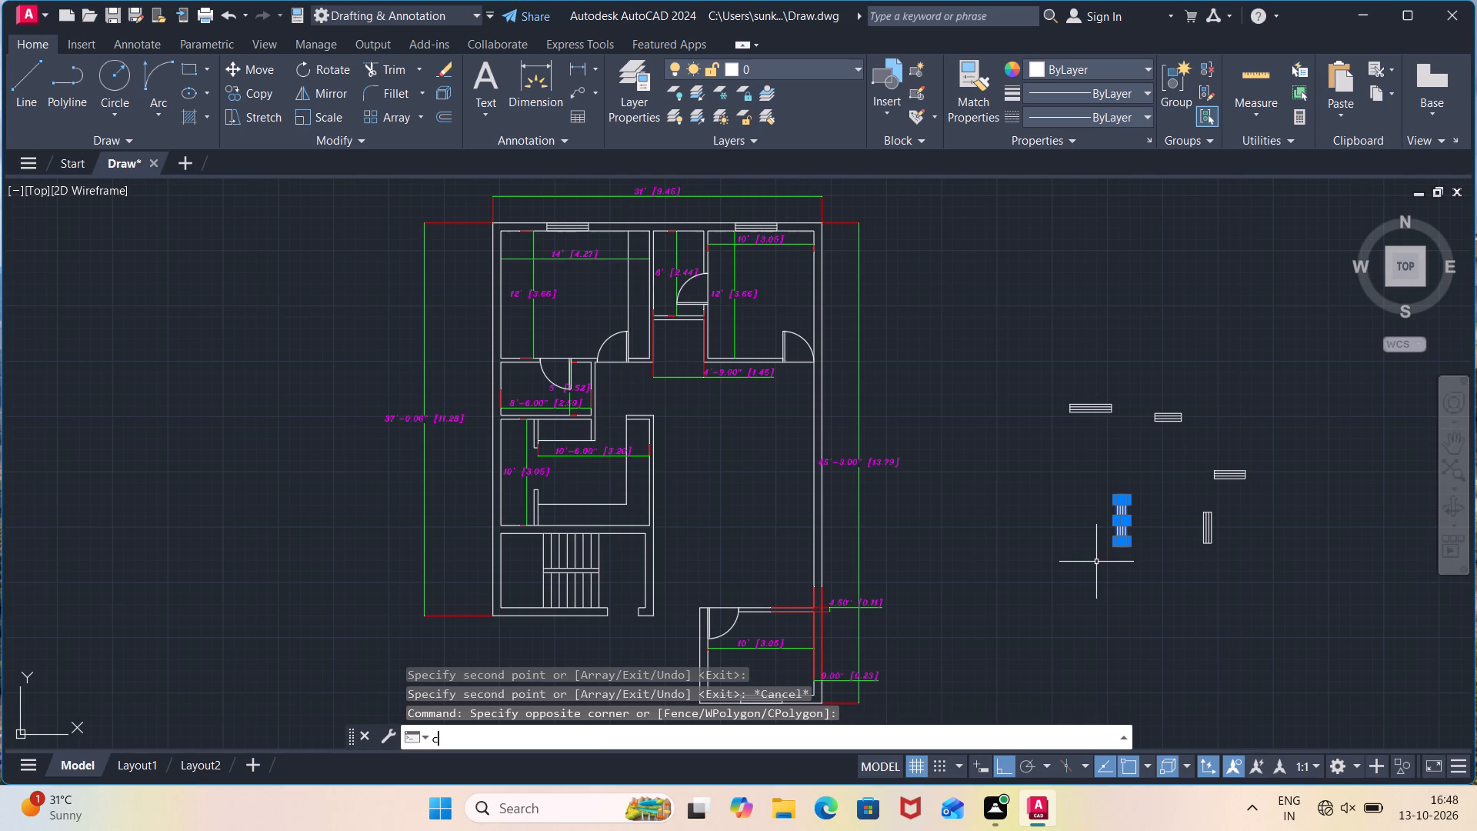
pyautogui.press('Return')
pyautogui.click(1119, 546)
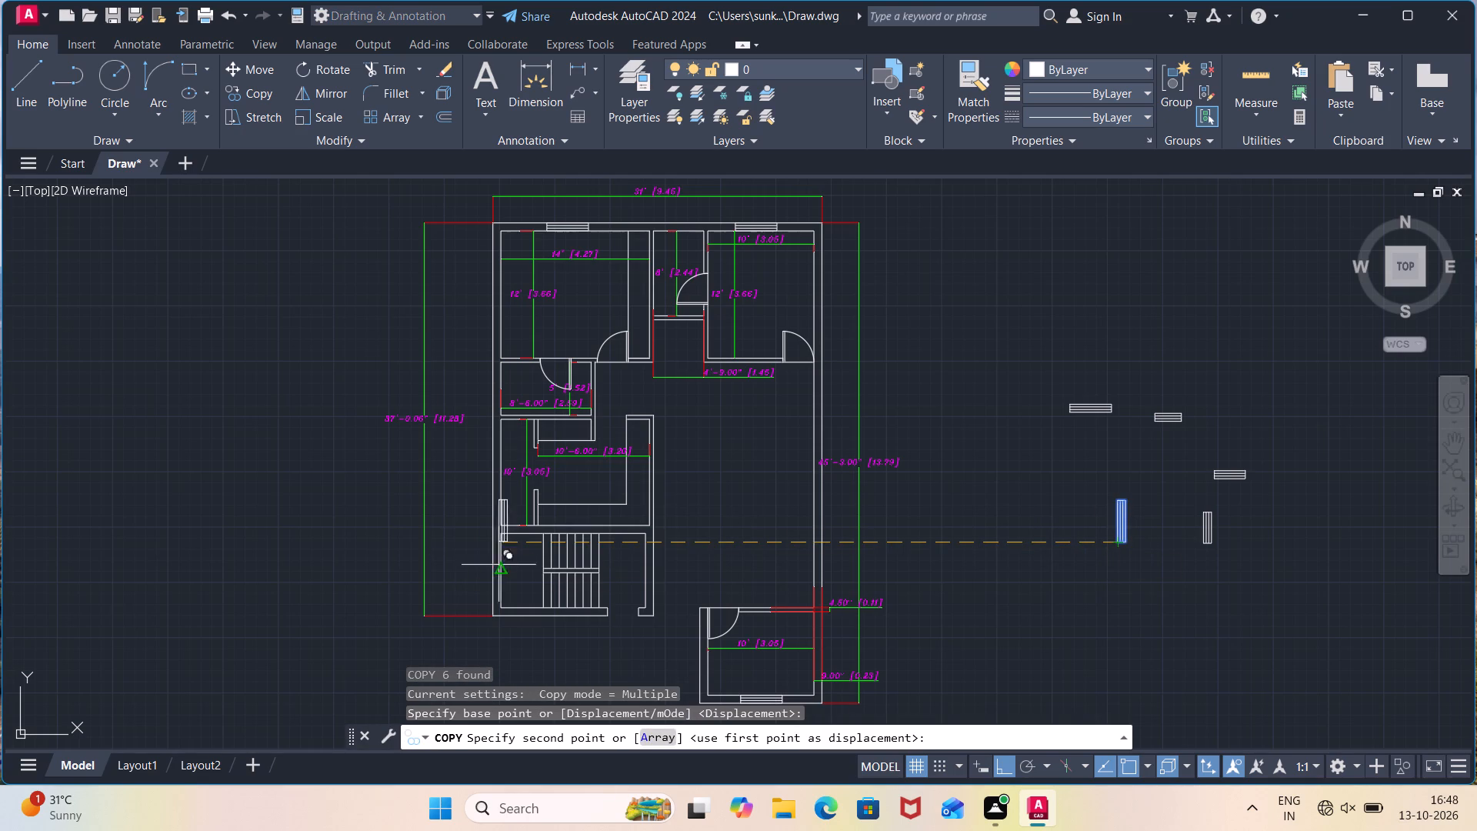
pyautogui.scroll(3, 492, 588)
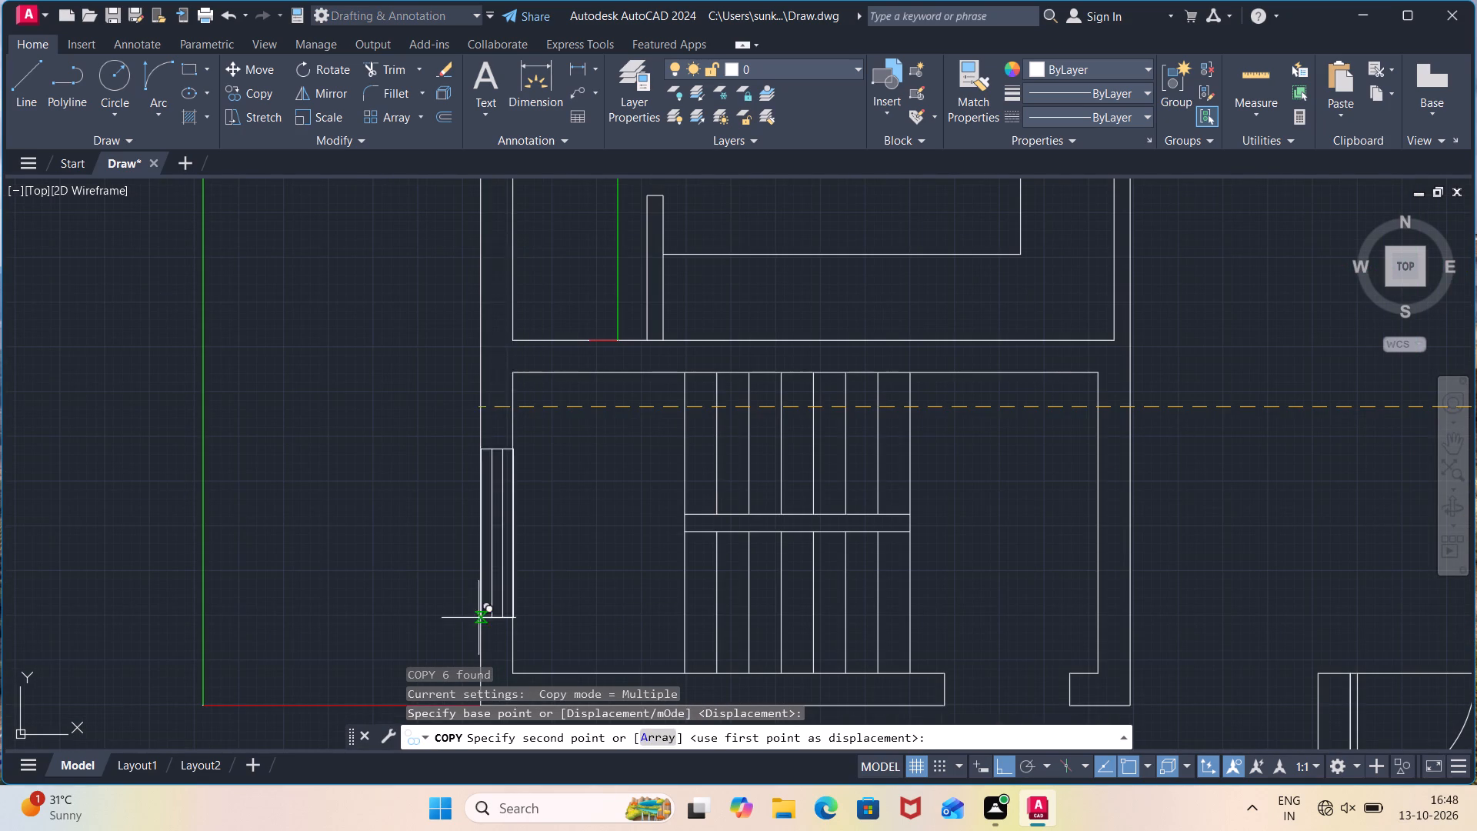
pyautogui.click(480, 632)
# Place two more copies of the longer vertical window in the left outer wall, beside the 10' deep room and the 14' by 12' room.
pyautogui.moveTo(561, 483); pyautogui.dragTo(573, 607, button='middle')
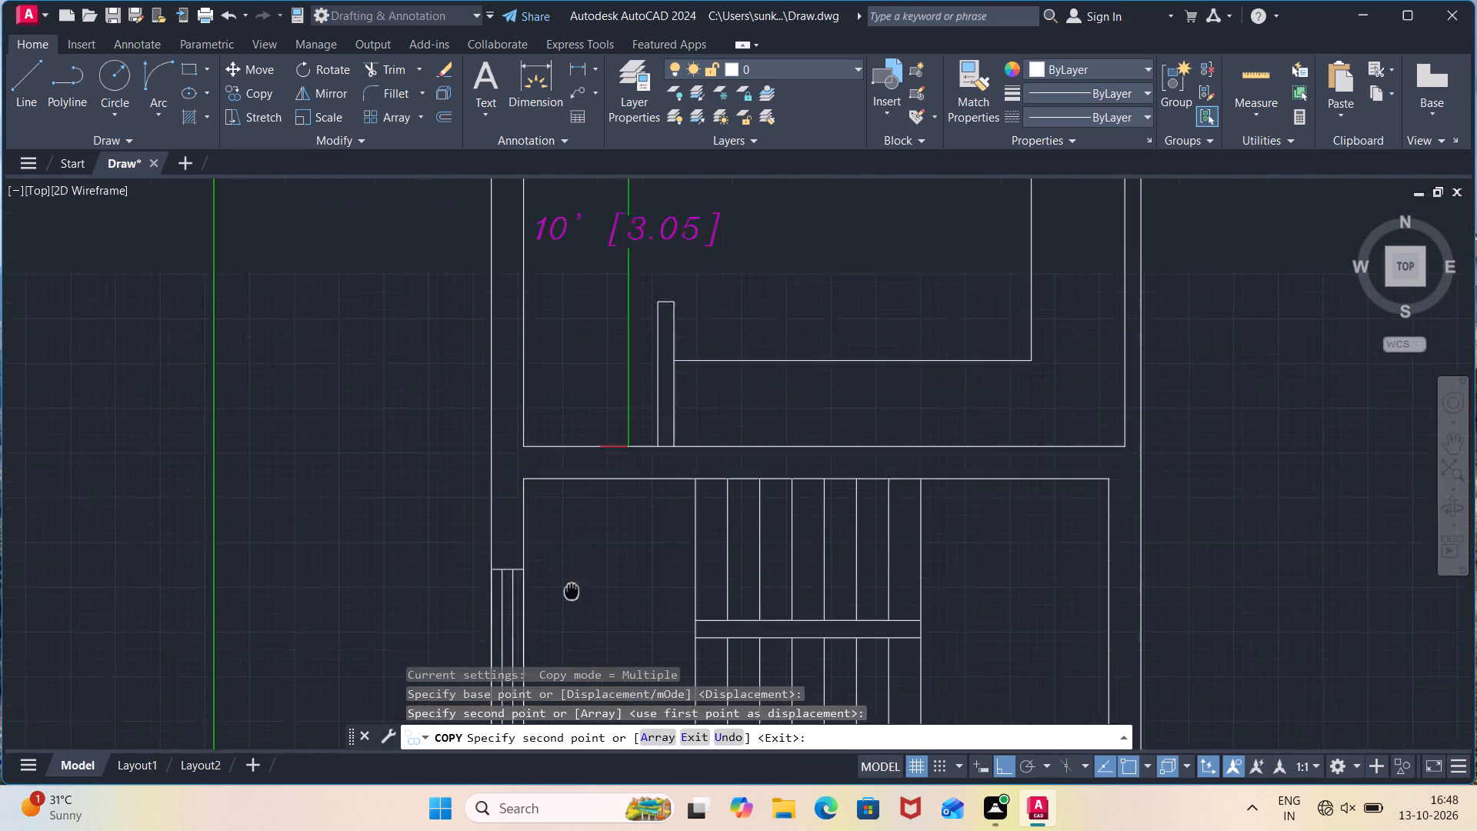
pyautogui.moveTo(573, 607); pyautogui.dragTo(594, 830, button='middle')
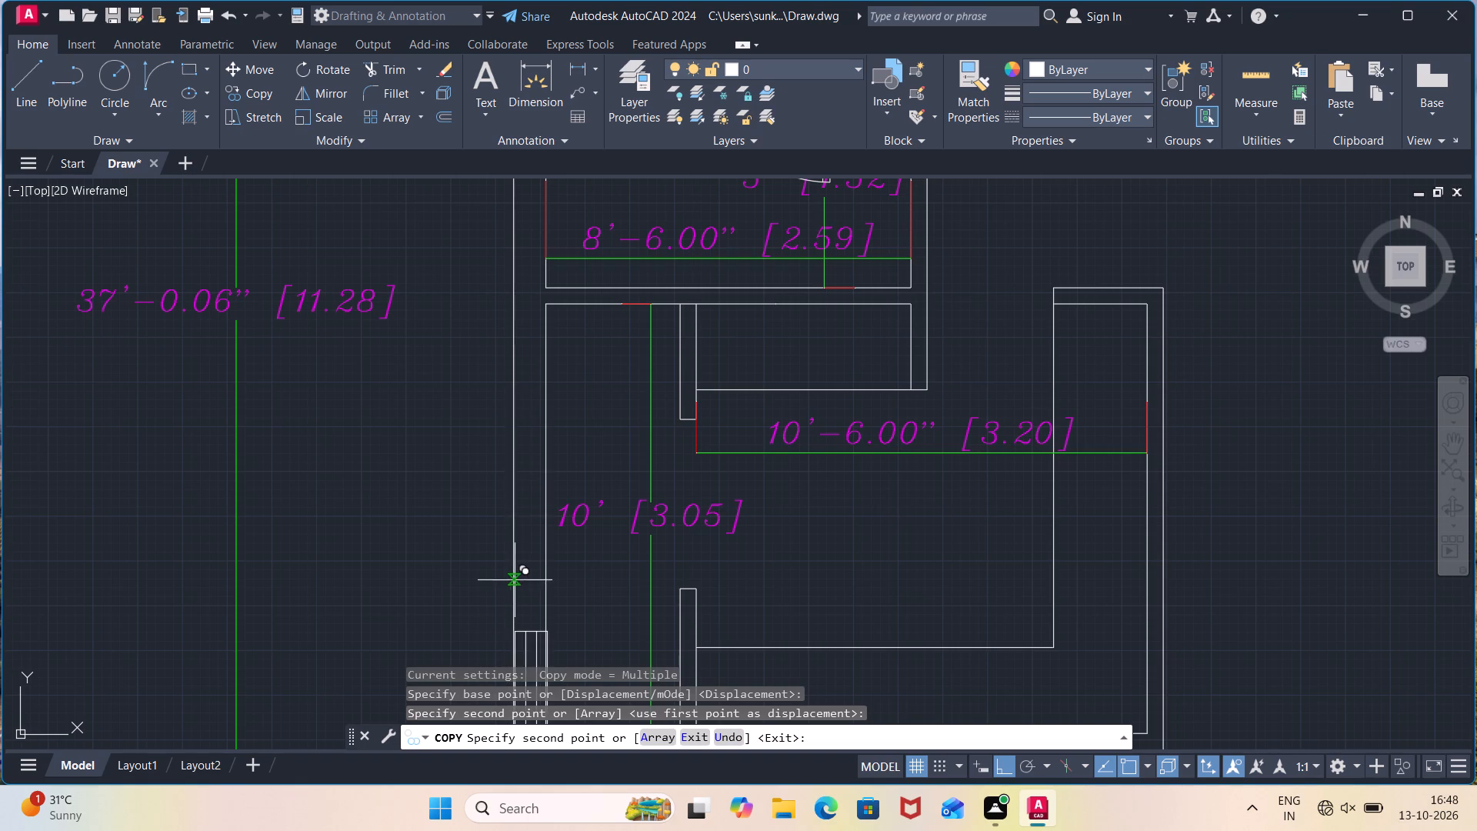
pyautogui.click(516, 586)
pyautogui.moveTo(535, 337); pyautogui.dragTo(553, 679, button='middle')
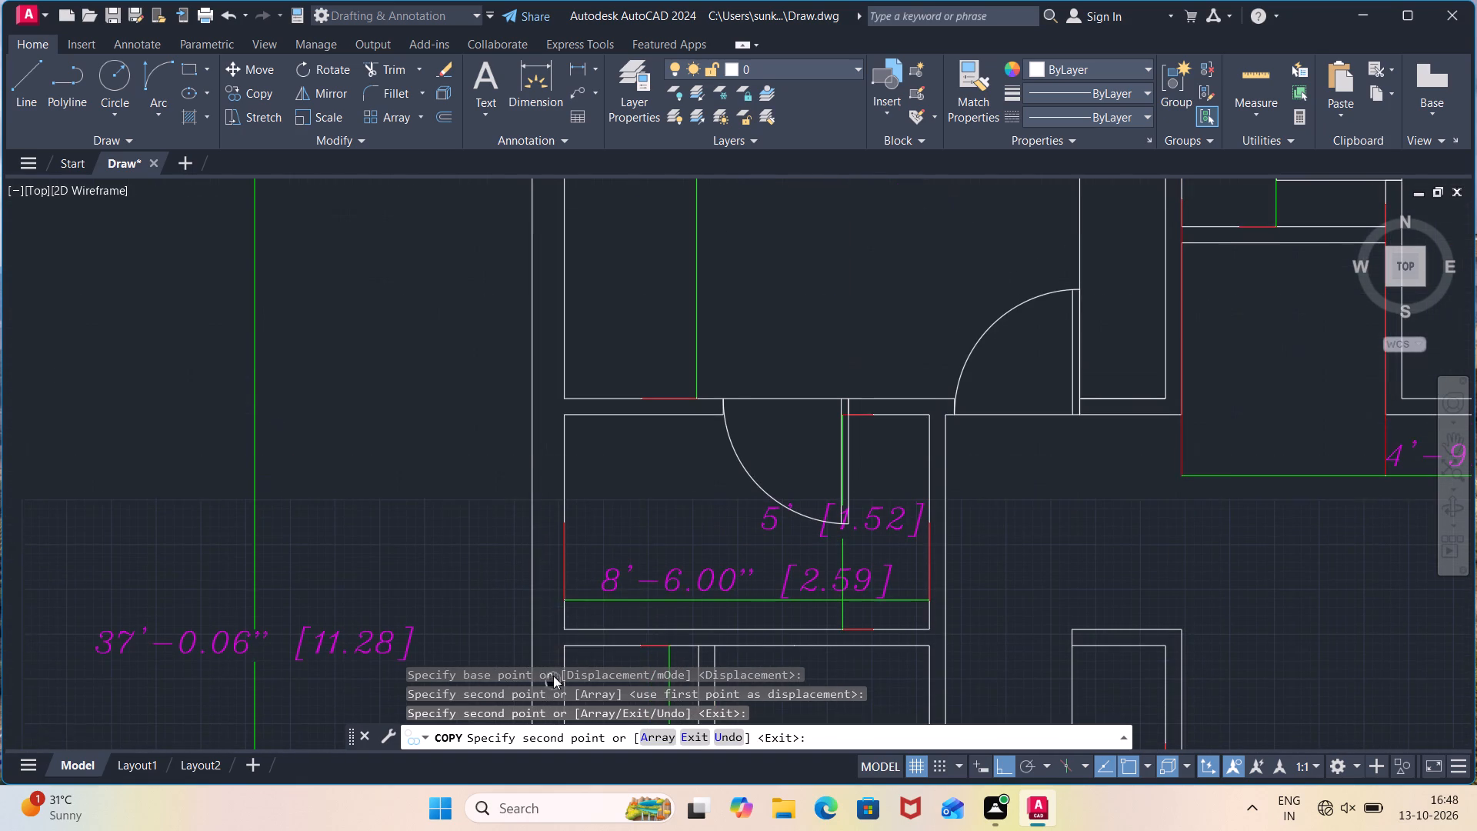
pyautogui.moveTo(552, 345); pyautogui.dragTo(565, 590, button='middle')
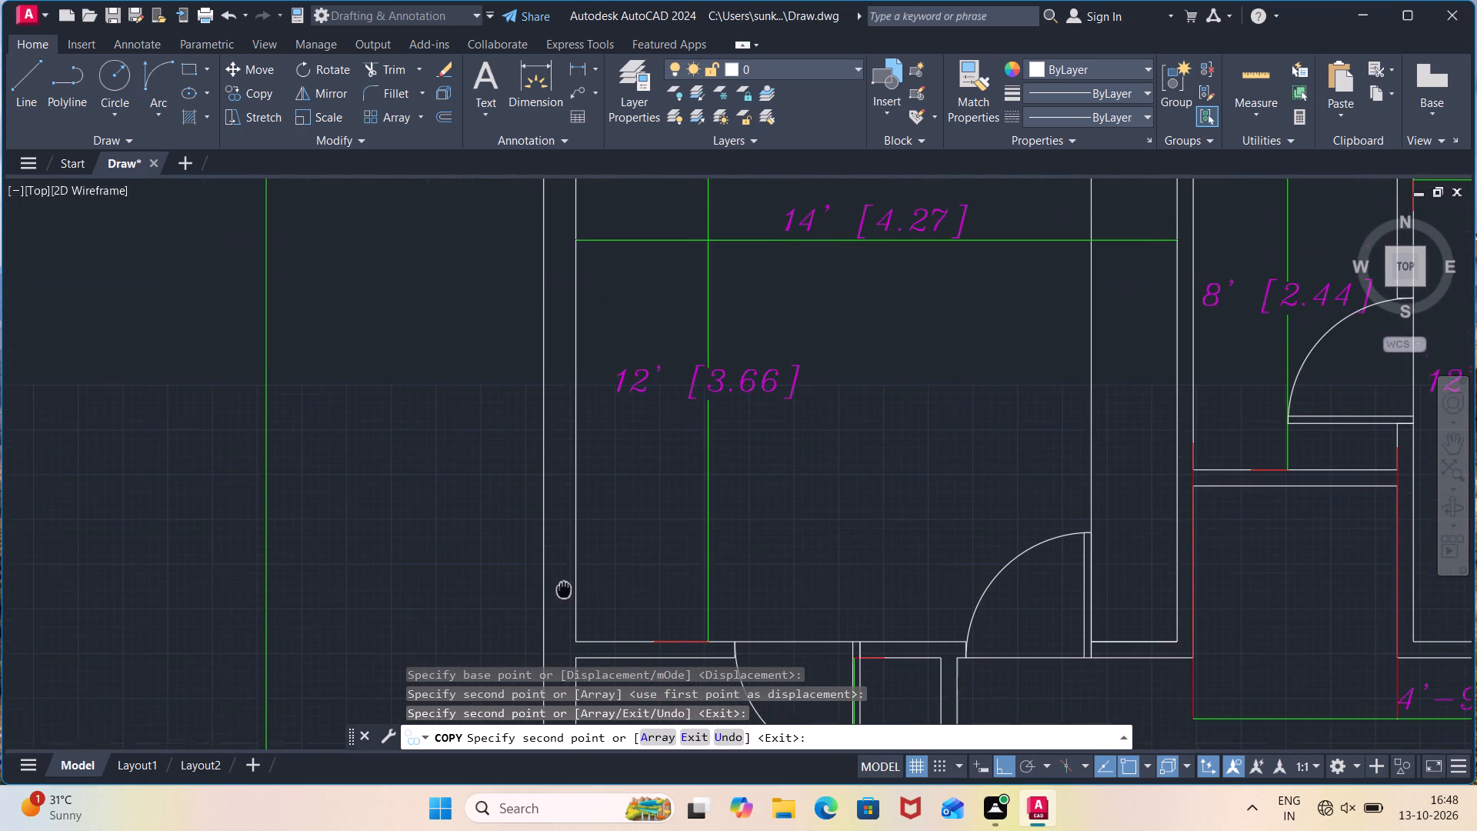
pyautogui.moveTo(565, 590); pyautogui.dragTo(565, 592, button='middle')
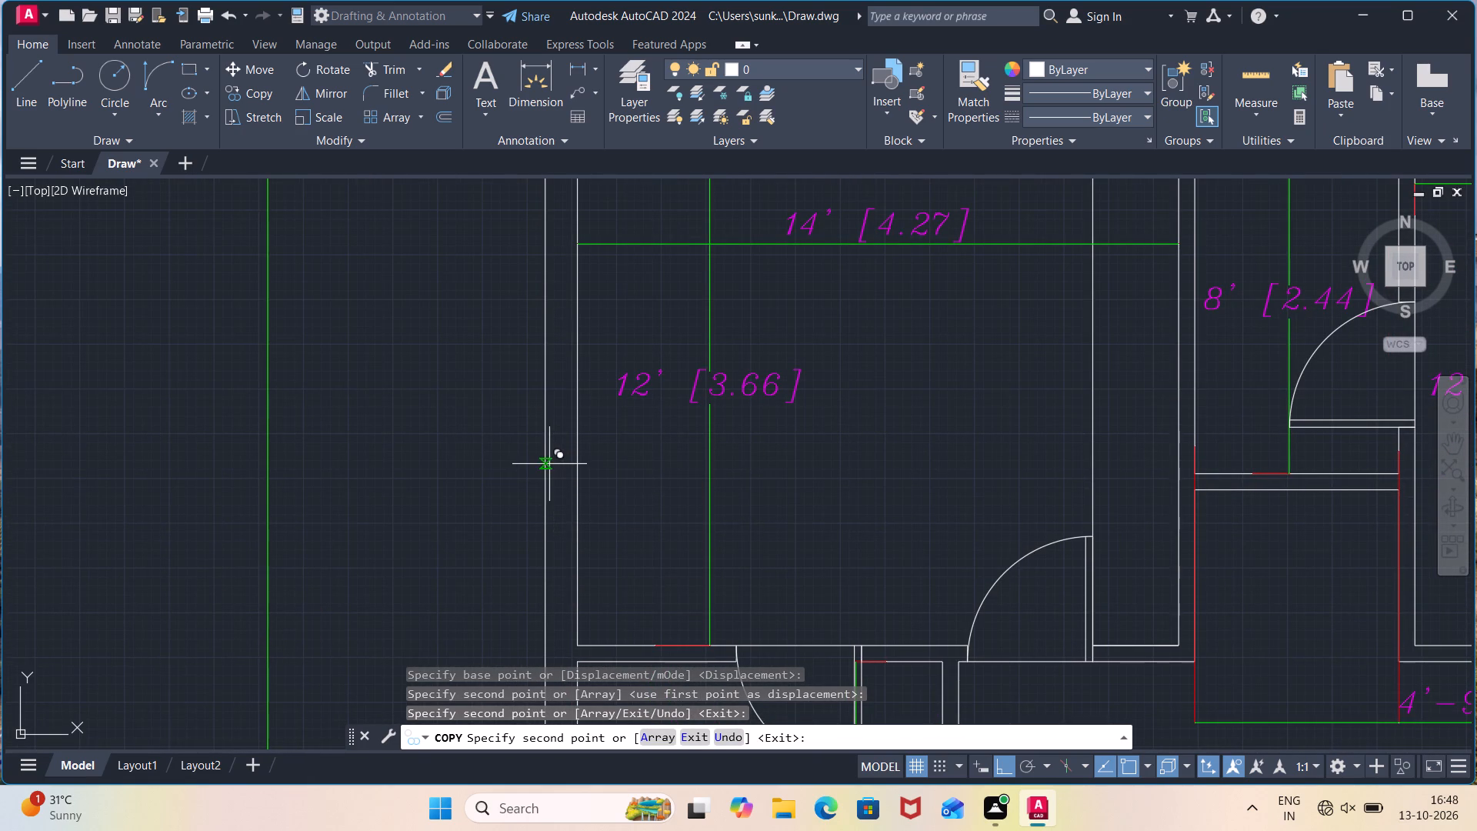
pyautogui.click(549, 464)
# Place three more copies in the right outer wall: one beside the 10' by 12' room and two along the open hall.
pyautogui.scroll(-2, 745, 503)
pyautogui.moveTo(826, 503); pyautogui.dragTo(382, 489, button='middle')
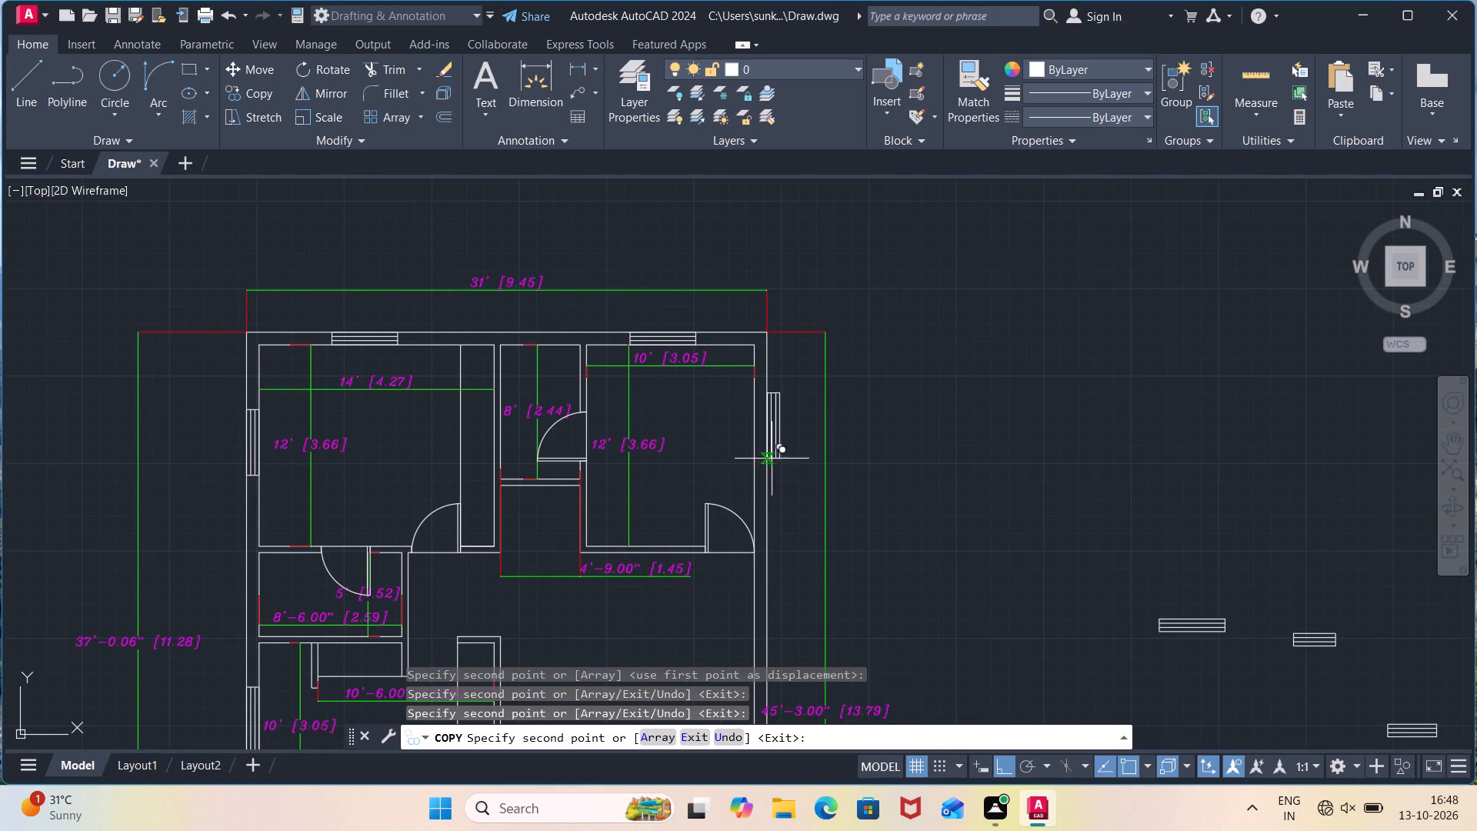
pyautogui.click(755, 480)
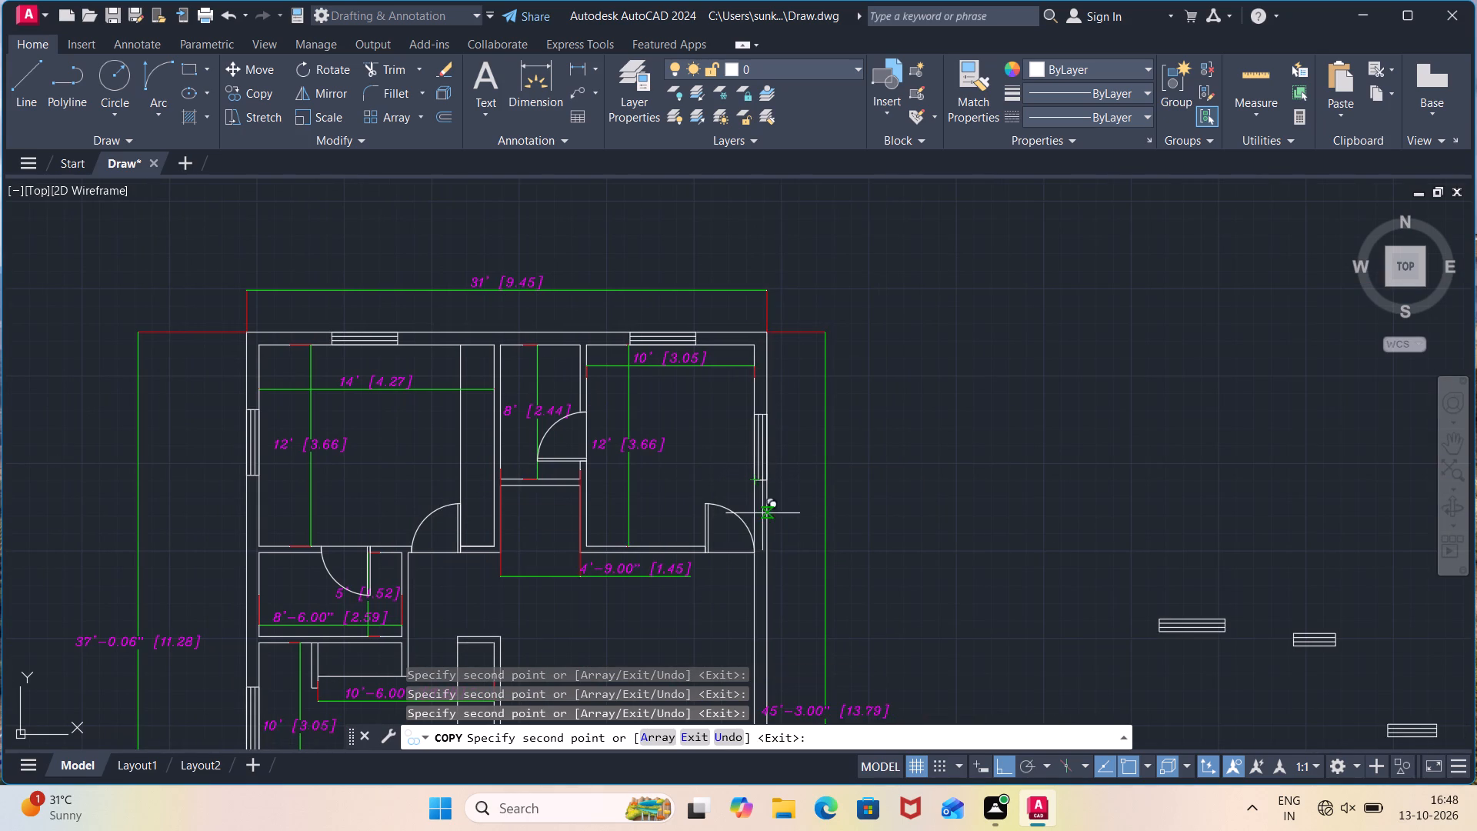
pyautogui.moveTo(794, 608); pyautogui.dragTo(632, 265, button='middle')
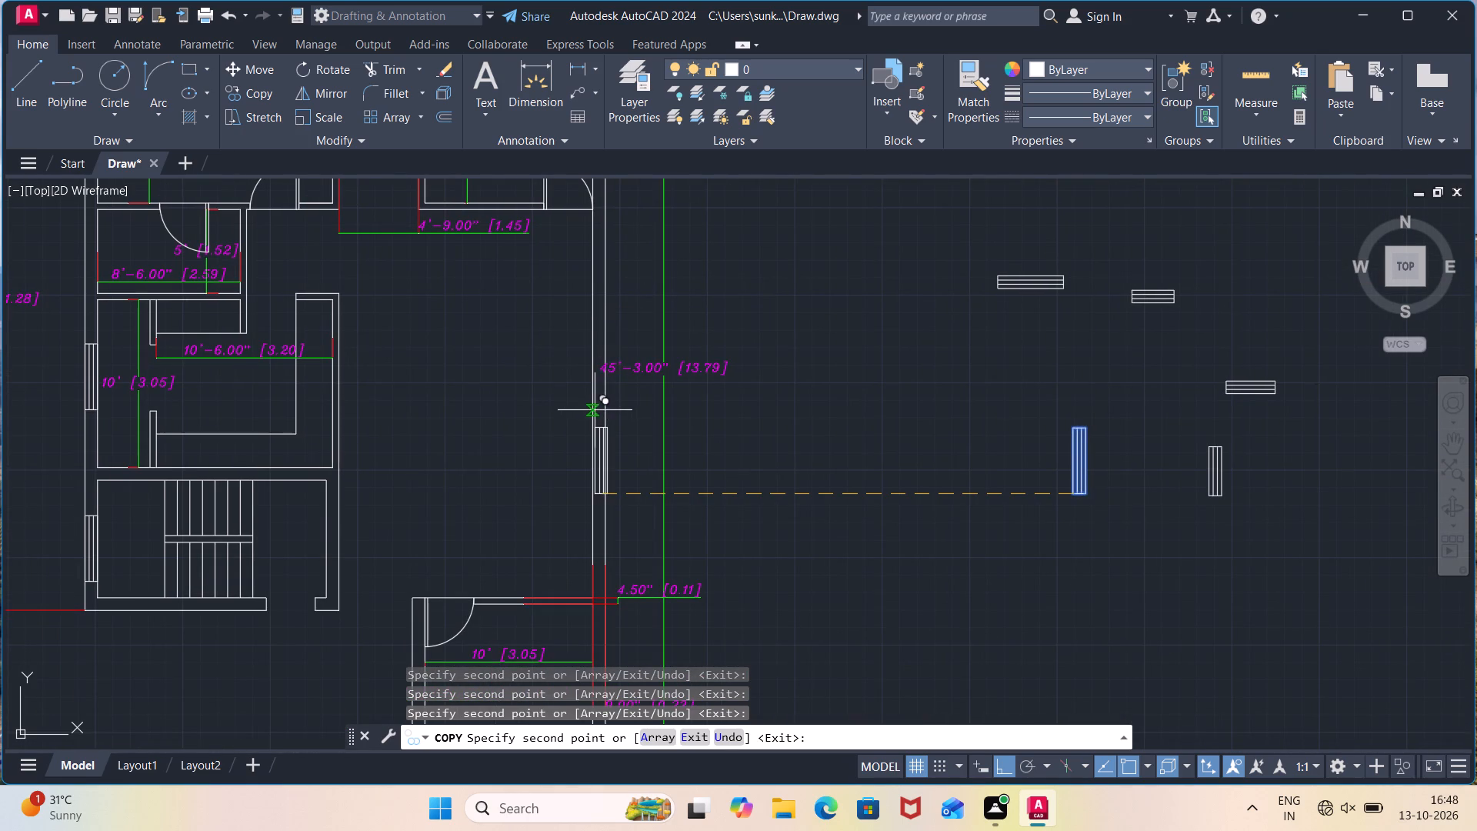
pyautogui.click(591, 391)
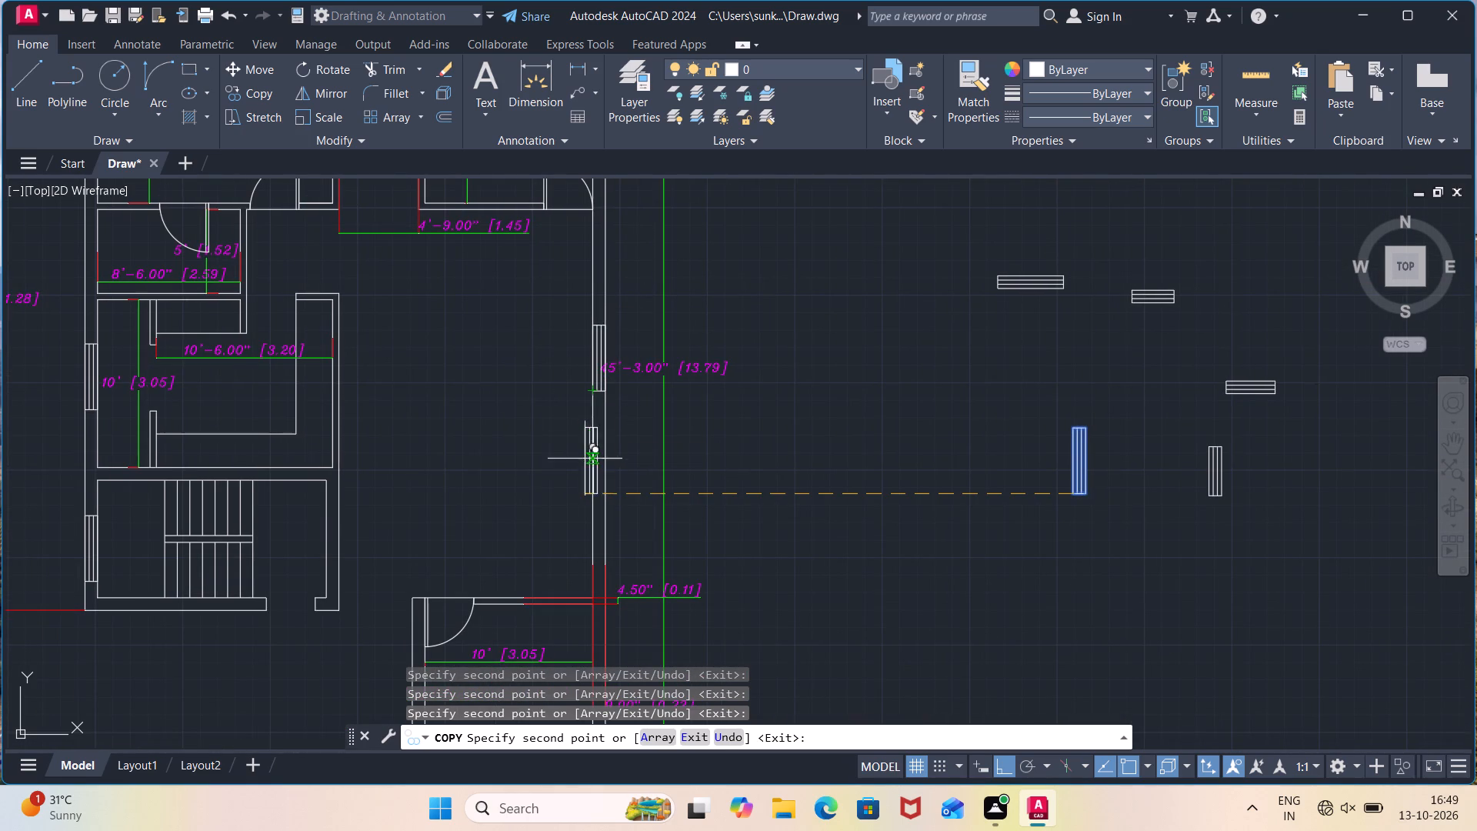
pyautogui.click(592, 537)
# Place a last copy of the longer vertical window in the right outer wall of the 10' wide room below the hall.
pyautogui.moveTo(522, 542); pyautogui.dragTo(505, 439, button='middle')
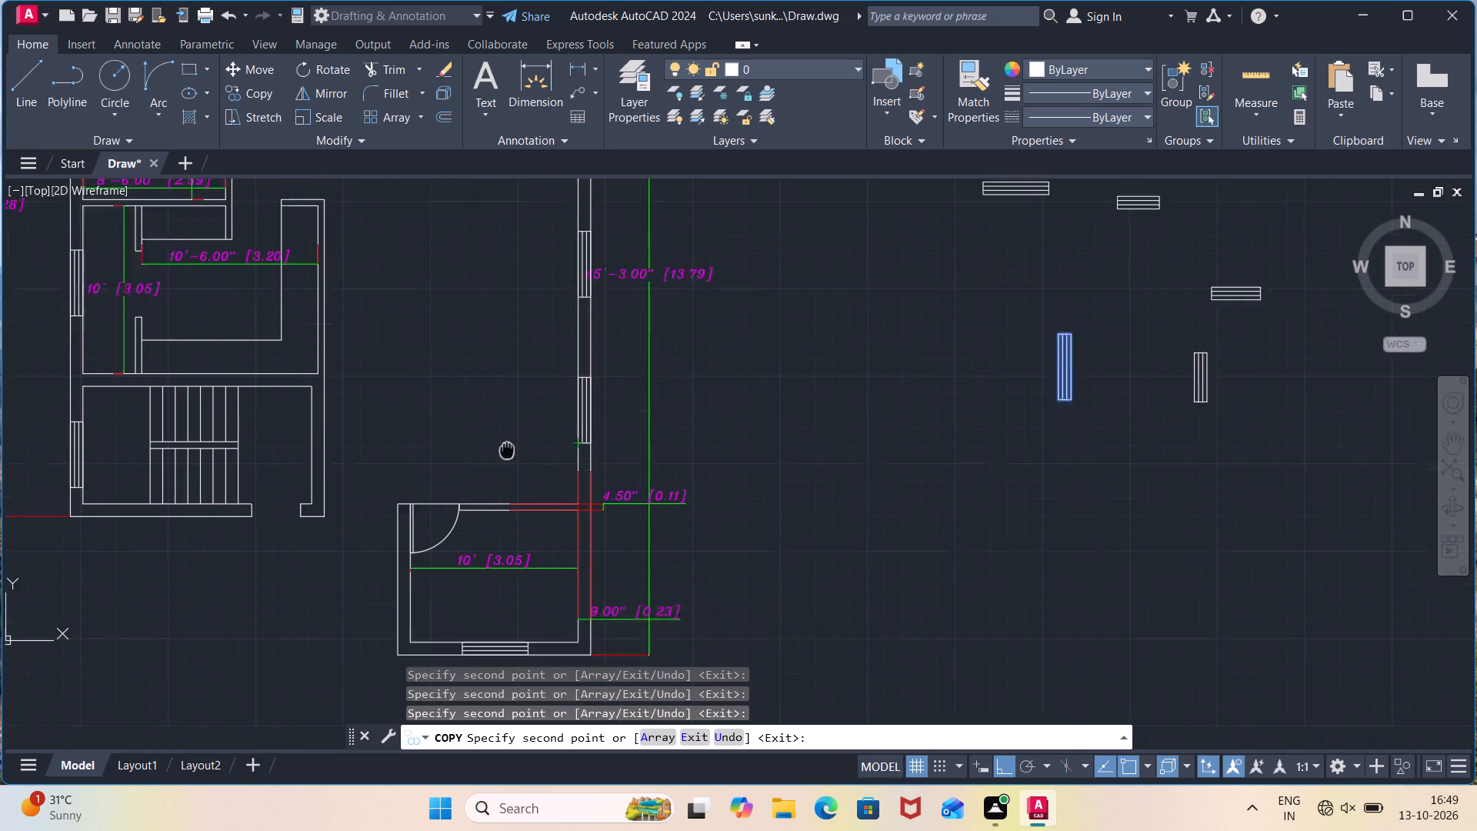
pyautogui.moveTo(505, 439); pyautogui.dragTo(481, 332, button='middle')
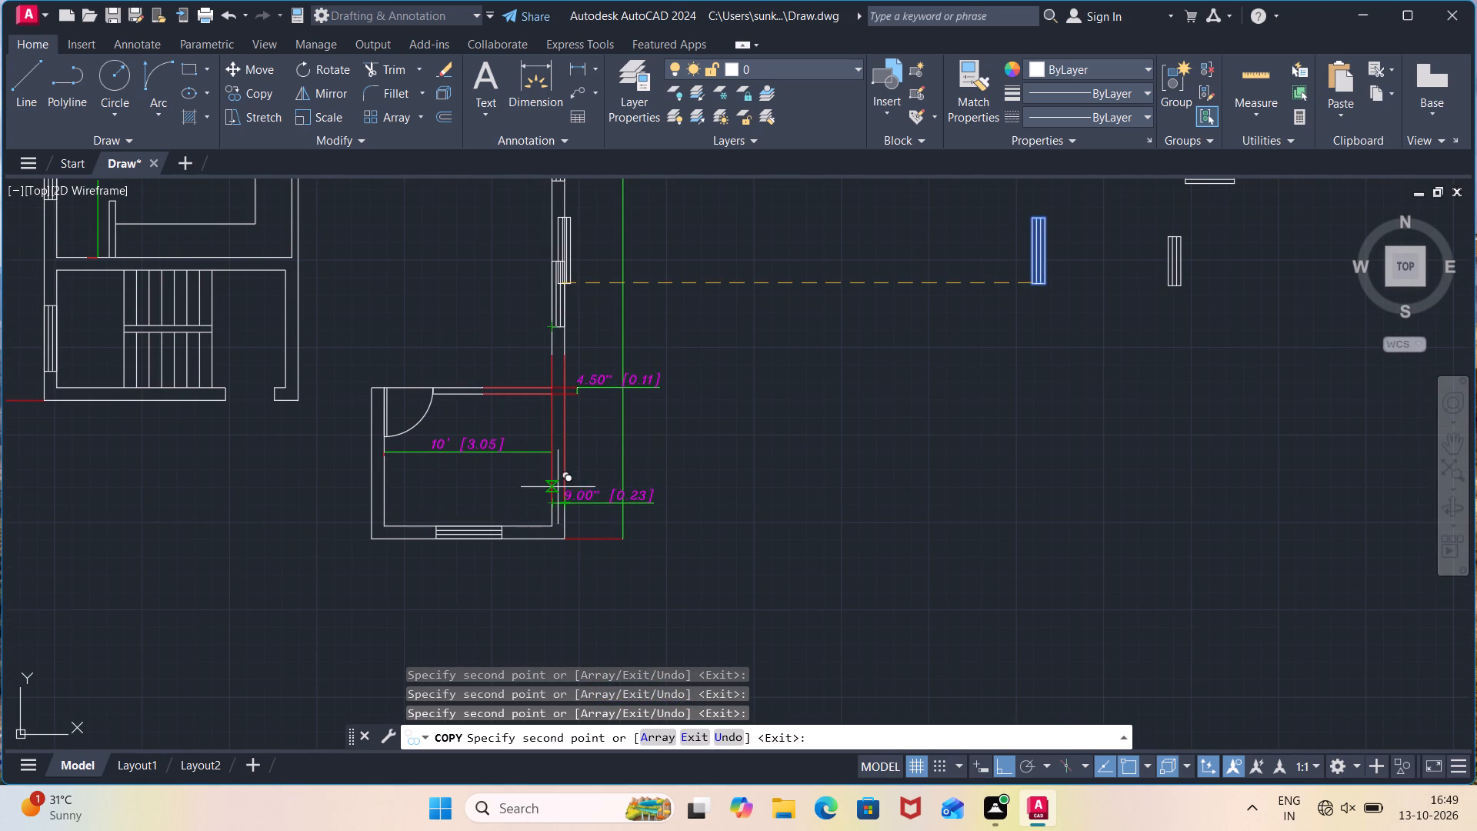
pyautogui.click(558, 486)
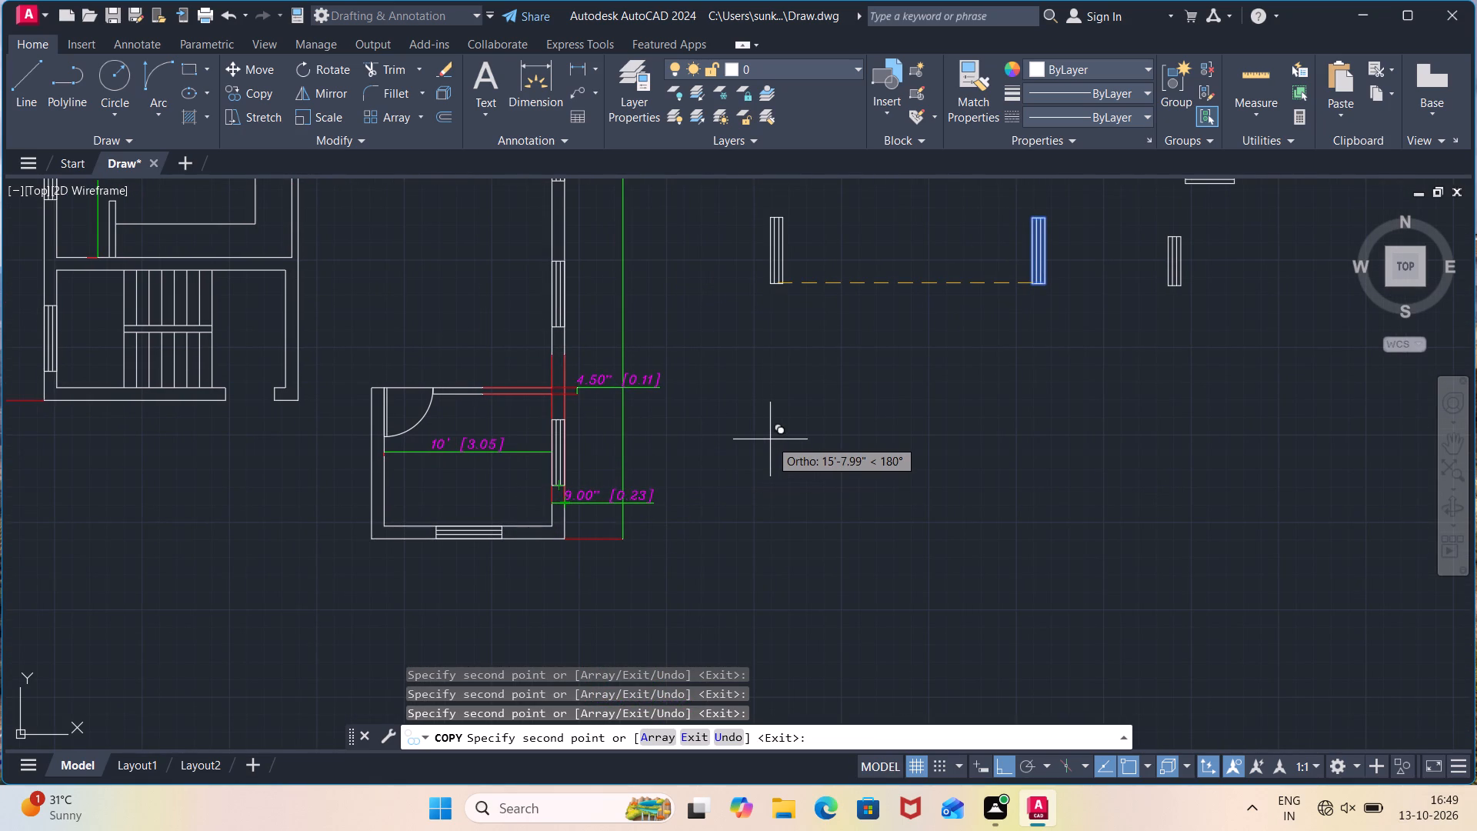
pyautogui.press('Escape')
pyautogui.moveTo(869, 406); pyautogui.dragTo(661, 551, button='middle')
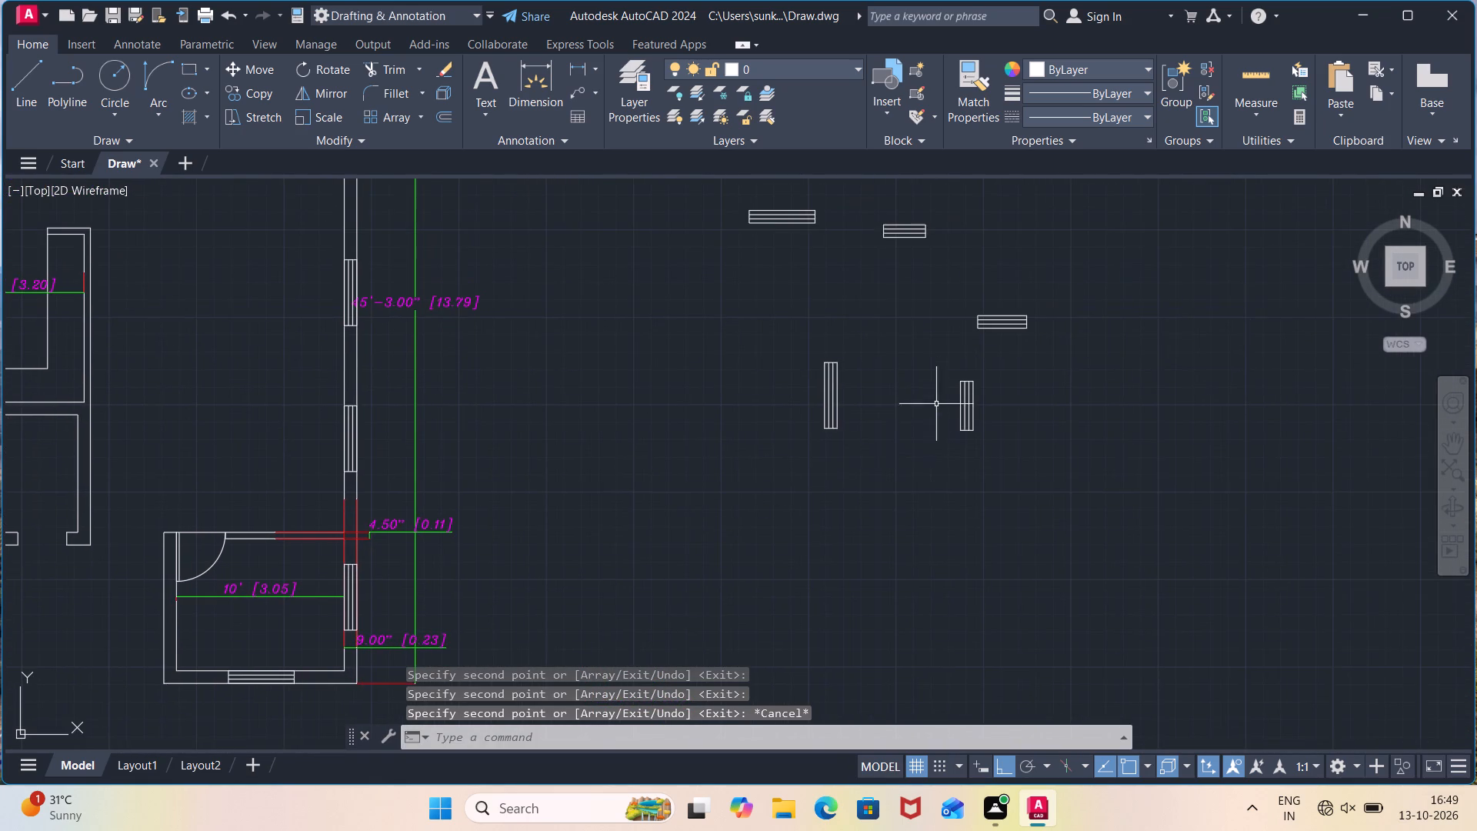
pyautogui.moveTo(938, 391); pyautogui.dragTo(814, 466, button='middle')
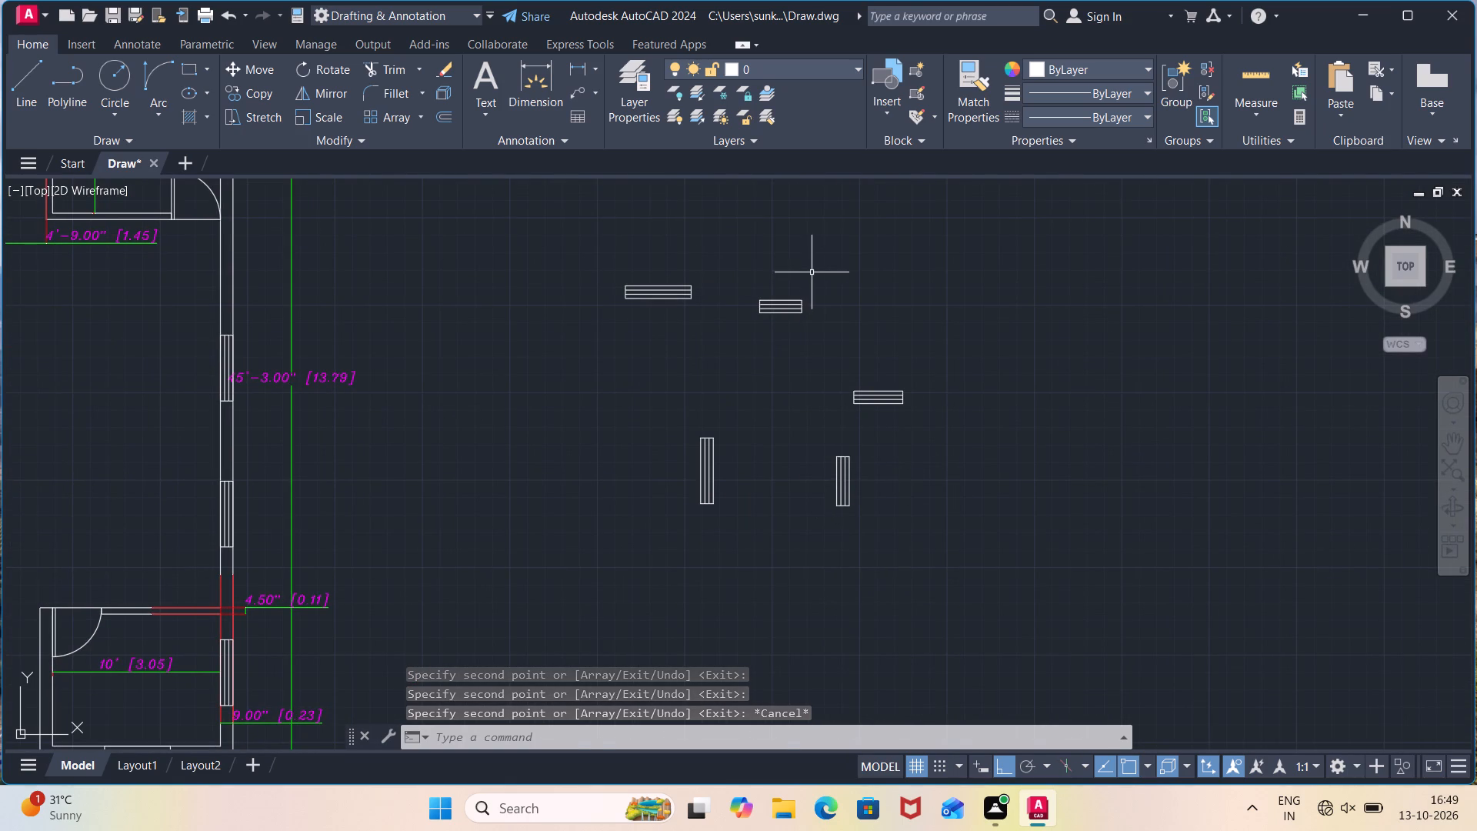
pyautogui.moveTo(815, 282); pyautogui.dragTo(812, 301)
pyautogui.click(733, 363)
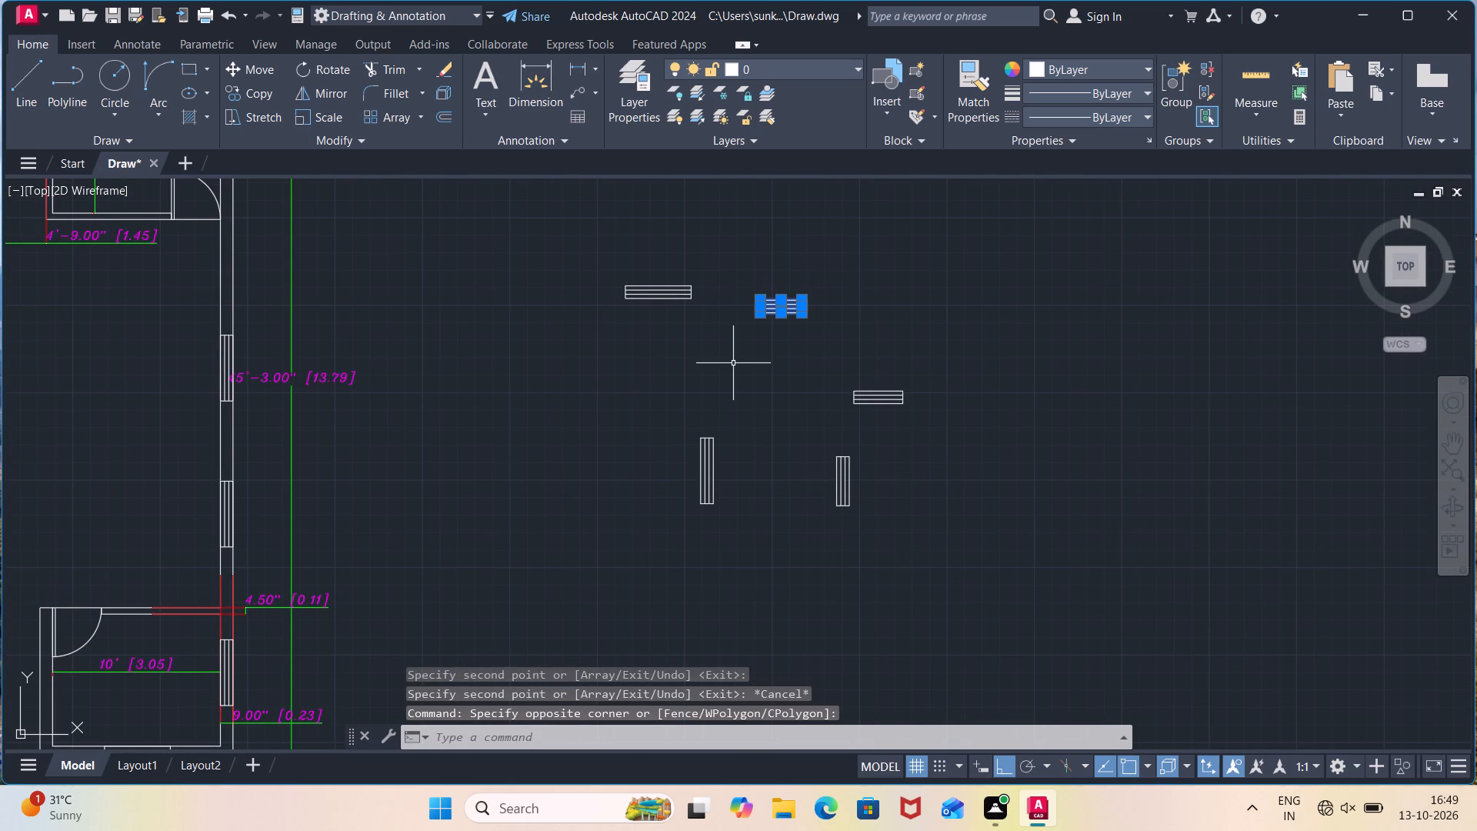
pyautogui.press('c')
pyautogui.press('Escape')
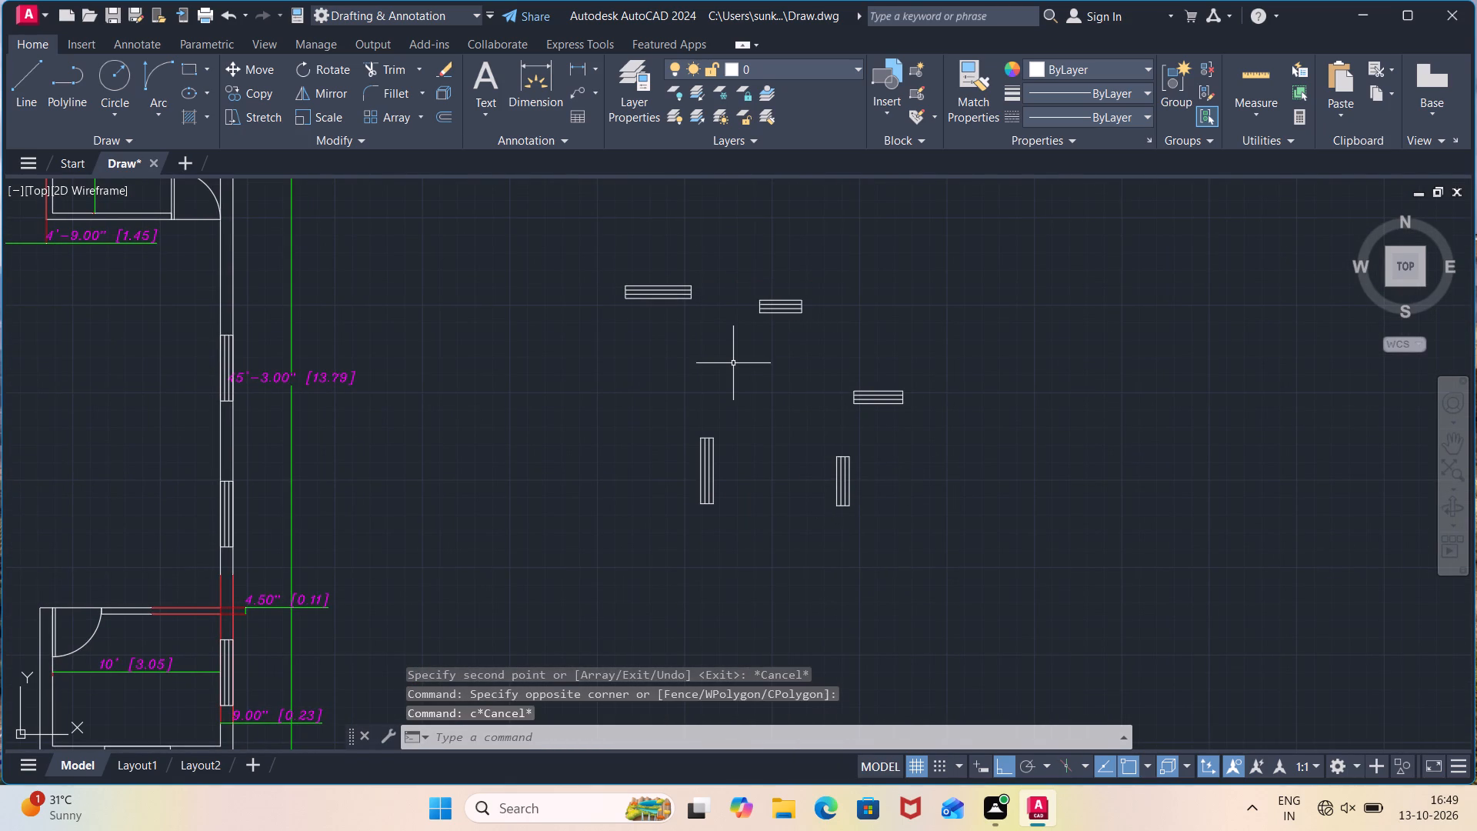
# Move the shortest horizontal window by its lower-left corner into the top outer wall above the 8' deep room between the two larger rooms.
pyautogui.moveTo(825, 295); pyautogui.dragTo(816, 301)
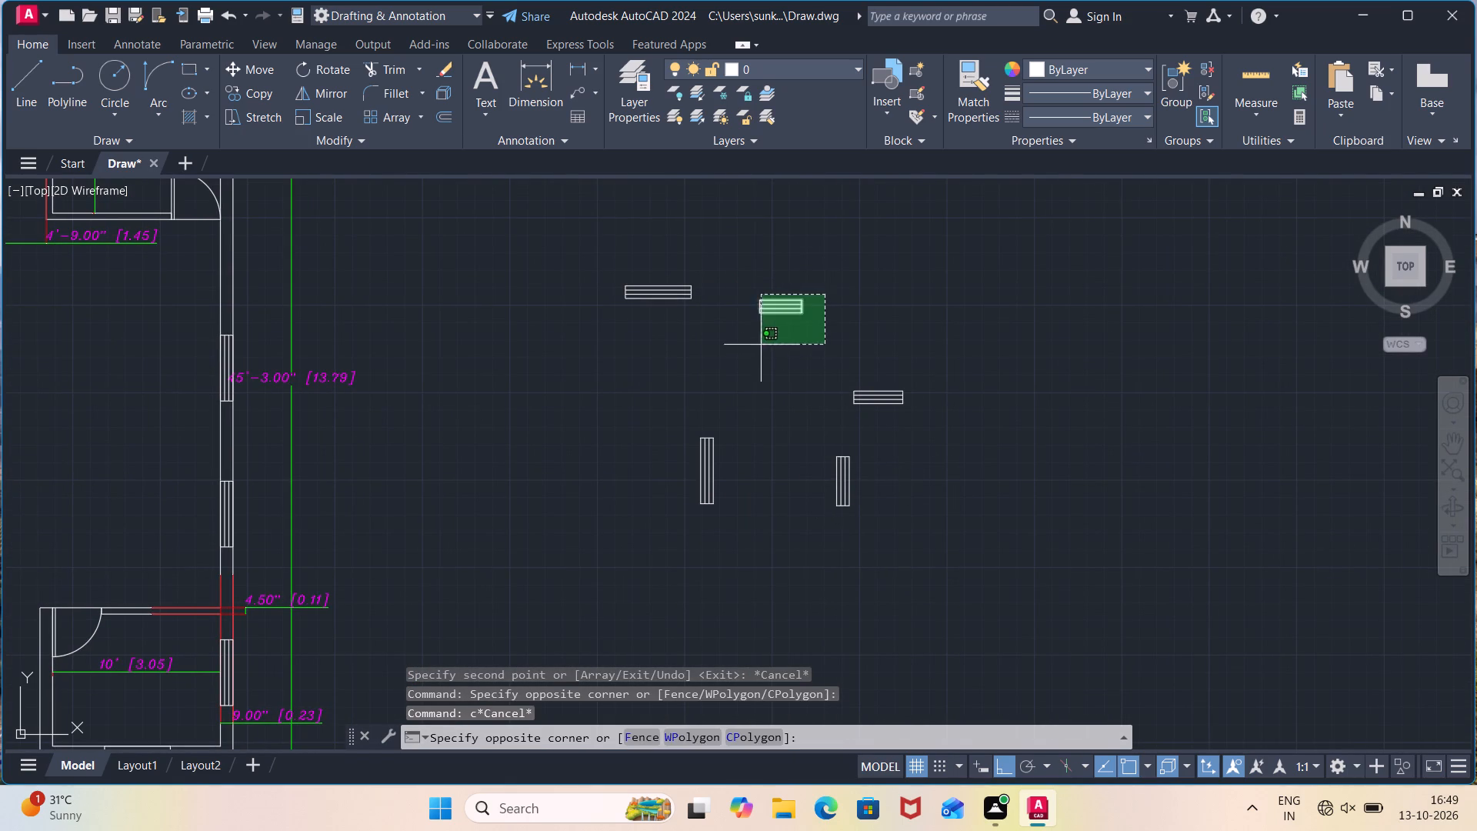
pyautogui.click(736, 358)
pyautogui.press('m')
pyautogui.press('Return')
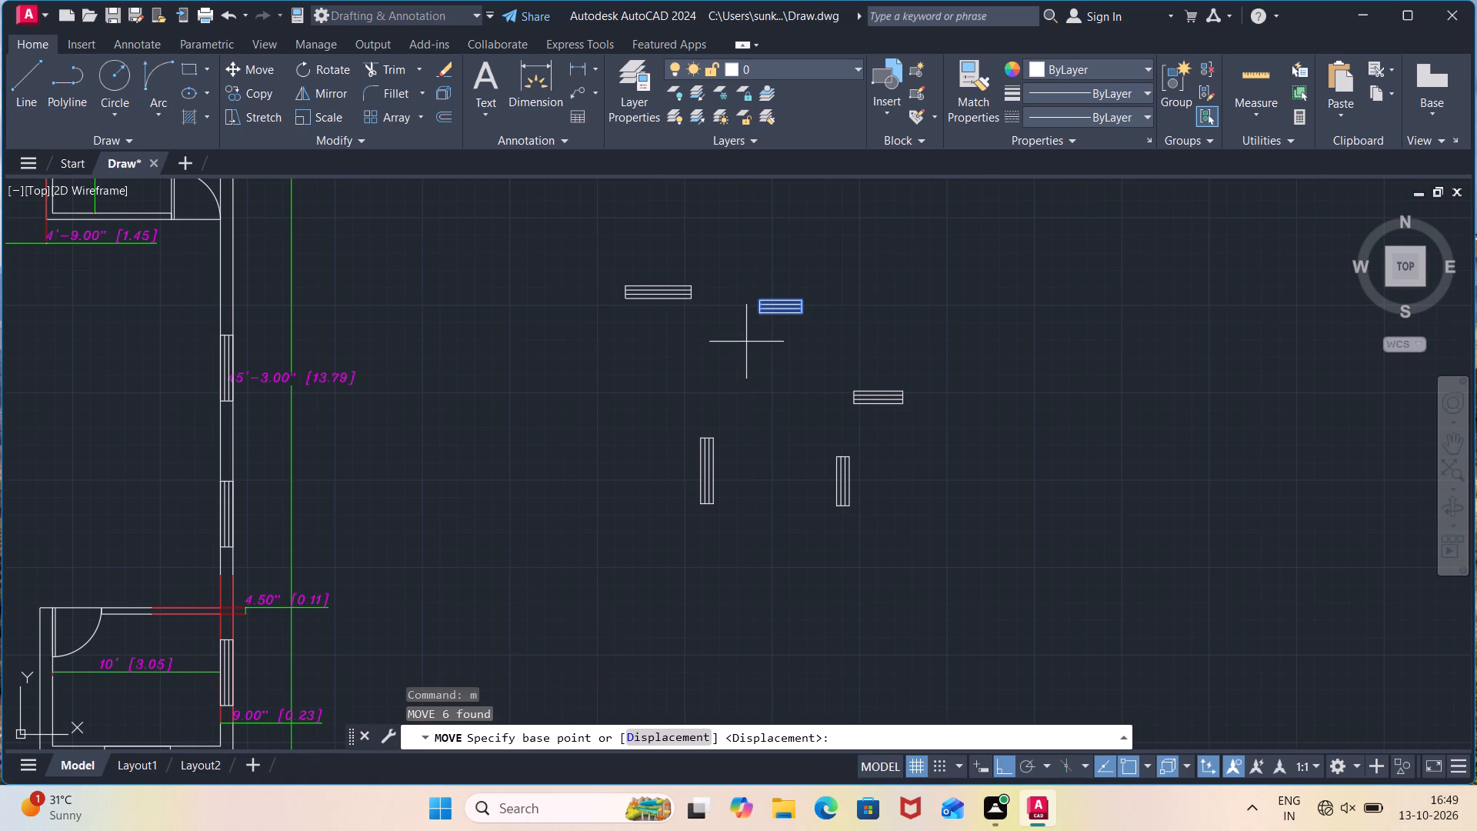
pyautogui.click(759, 315)
pyautogui.moveTo(125, 321); pyautogui.dragTo(203, 458, button='middle')
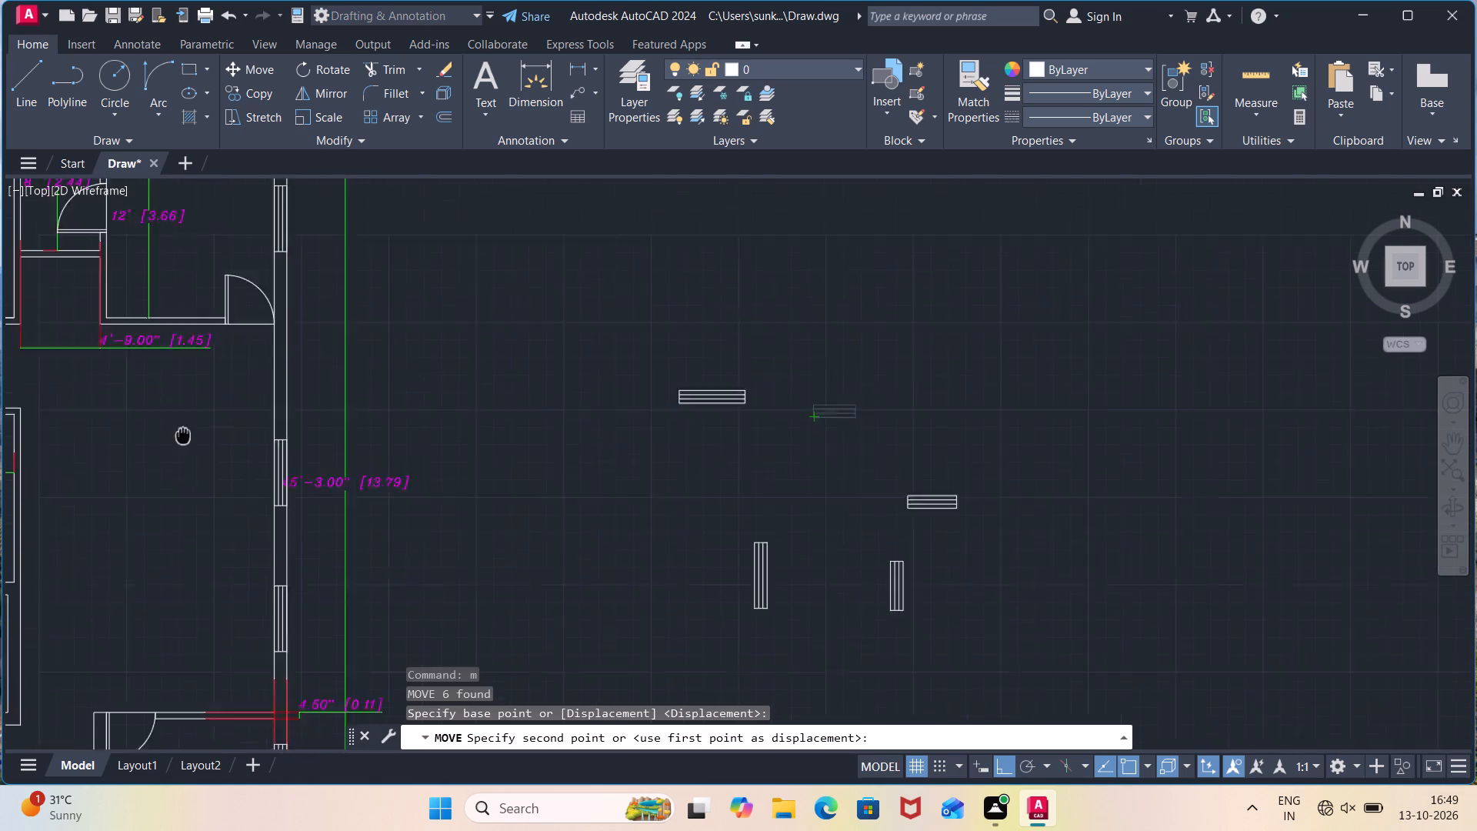
pyautogui.moveTo(203, 458); pyautogui.dragTo(412, 662, button='middle')
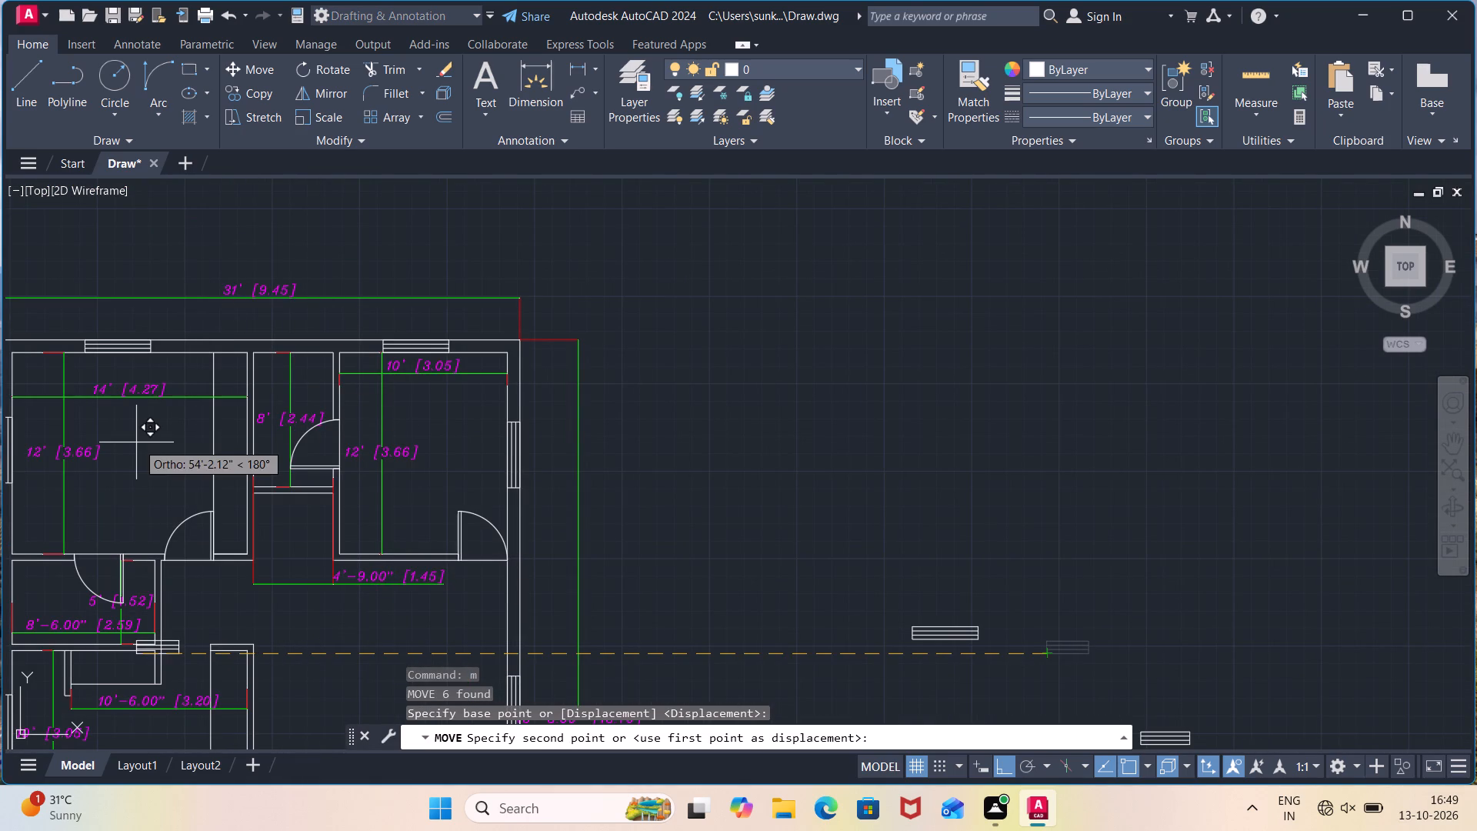
pyautogui.scroll(3, 267, 354)
pyautogui.click(275, 343)
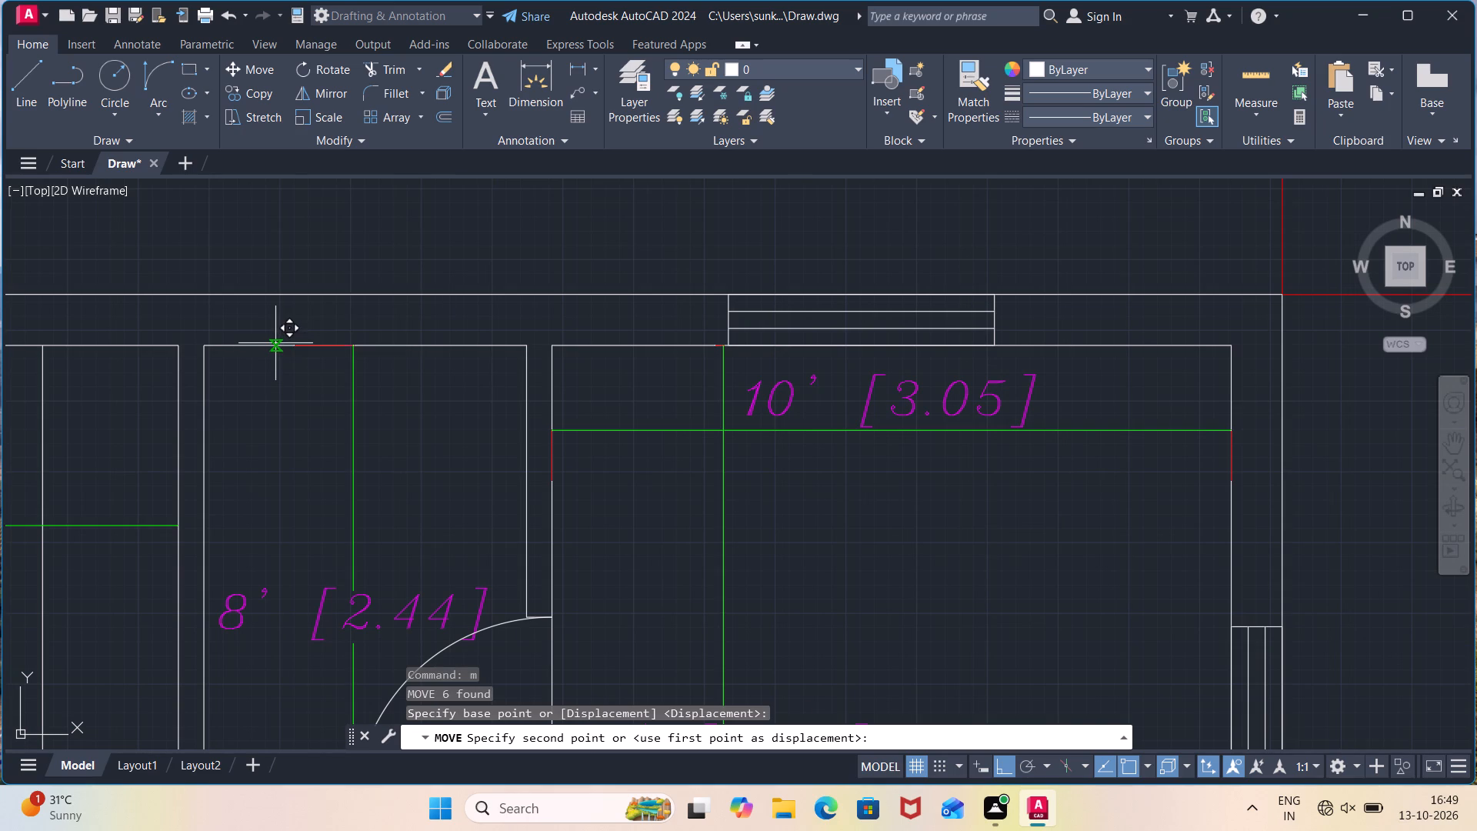
# Move the shorter vertical window by its upper-left corner into the left outer wall beside the 8'-6" by 5' room.
pyautogui.scroll(-3, 555, 472)
pyautogui.moveTo(598, 516); pyautogui.dragTo(543, 324, button='middle')
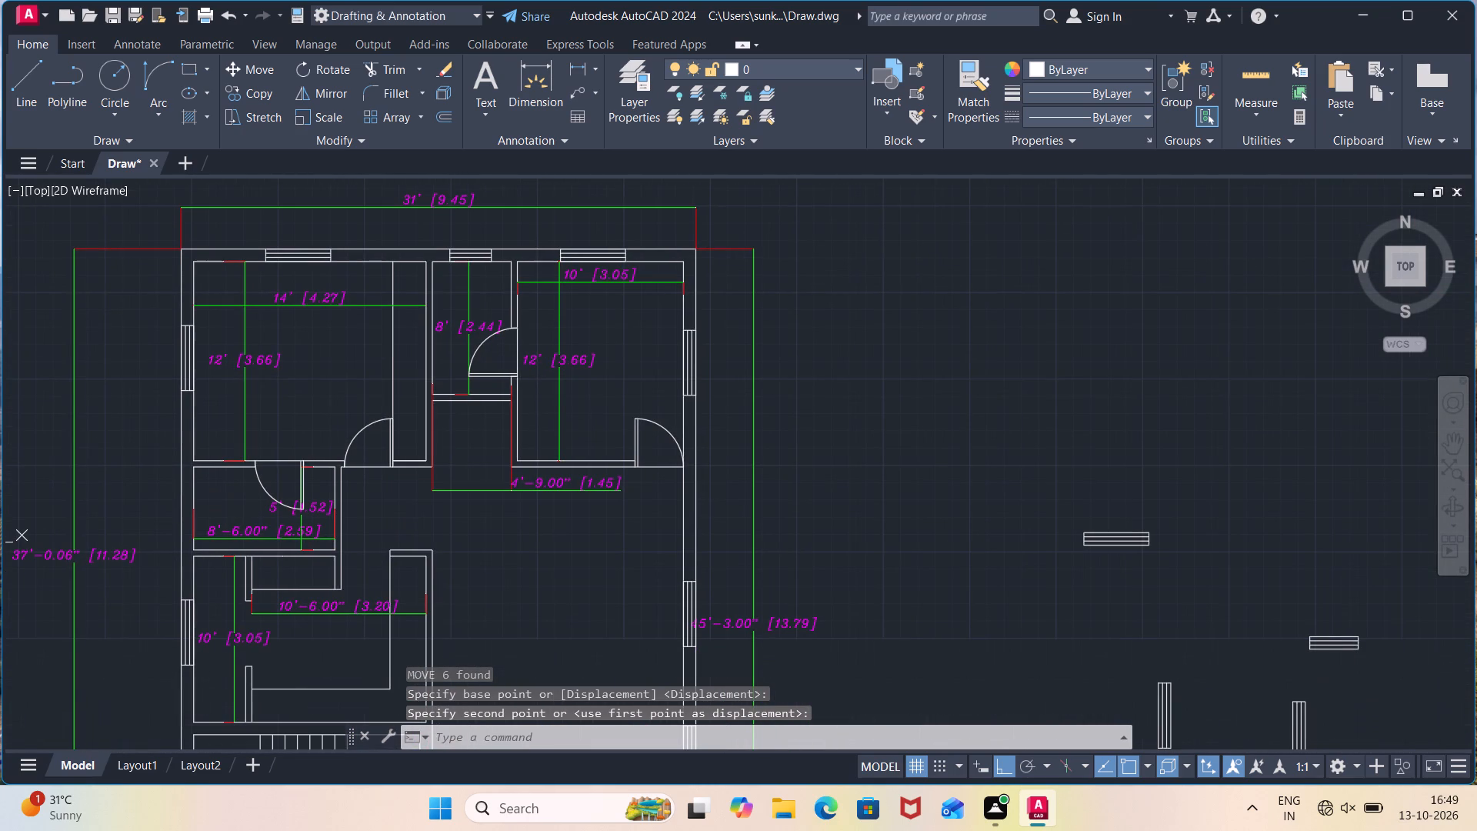
pyautogui.moveTo(604, 578); pyautogui.dragTo(598, 436, button='middle')
pyautogui.scroll(-1, 548, 461)
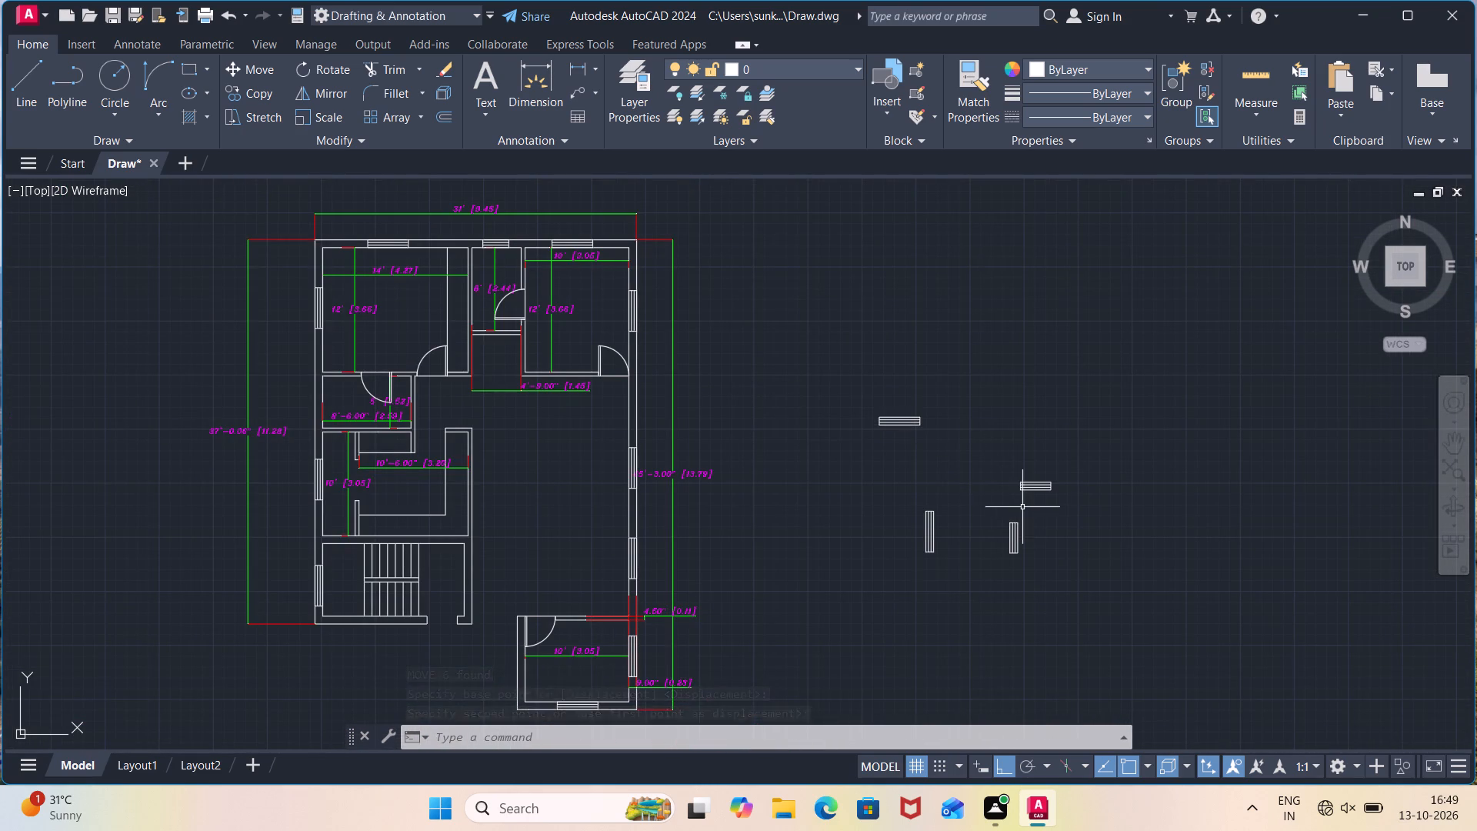
pyautogui.moveTo(1024, 509); pyautogui.dragTo(902, 495, button='middle')
pyautogui.scroll(1, 901, 495)
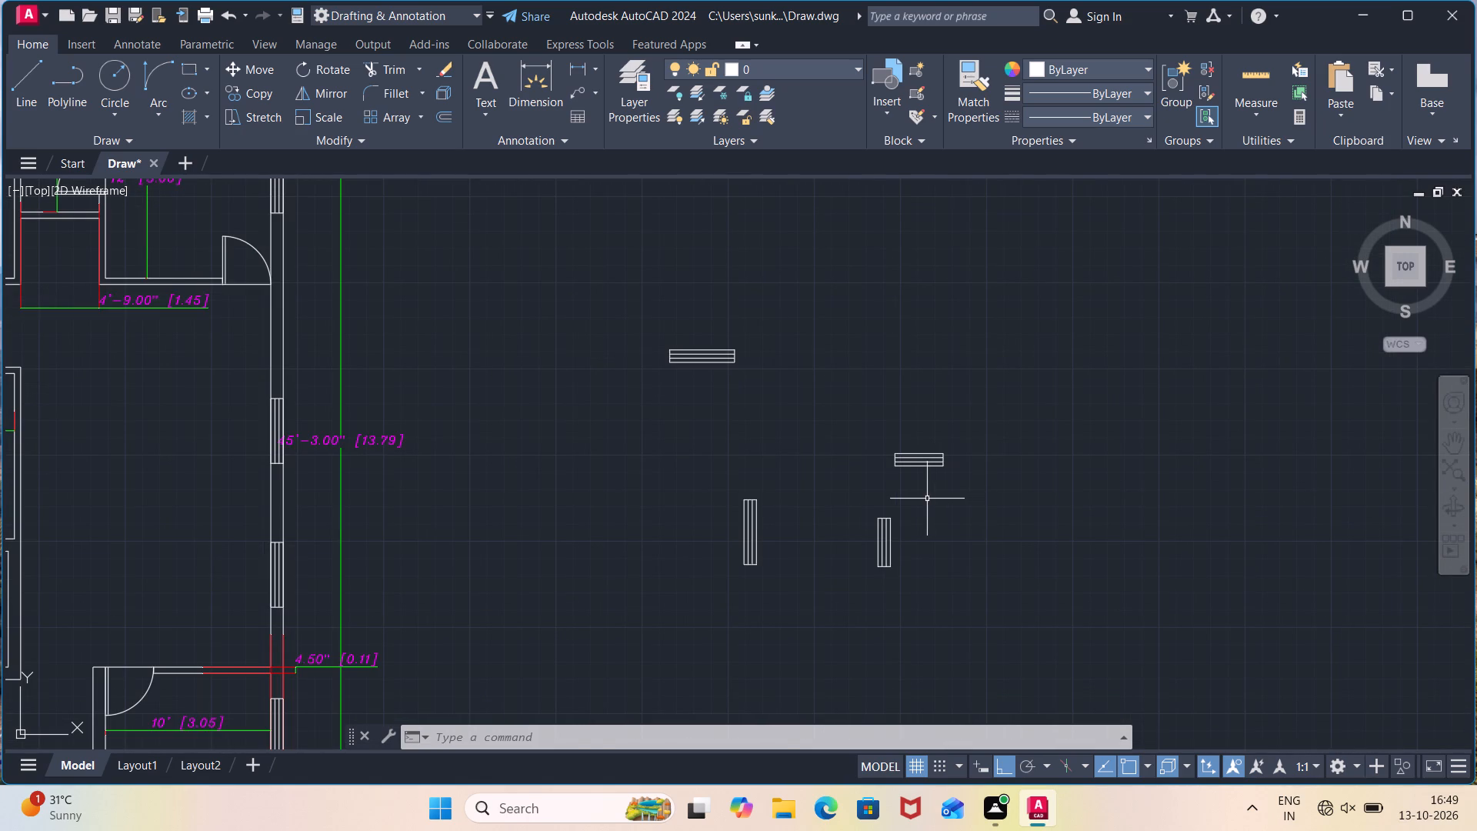
pyautogui.click(922, 502)
pyautogui.click(839, 606)
pyautogui.press('m')
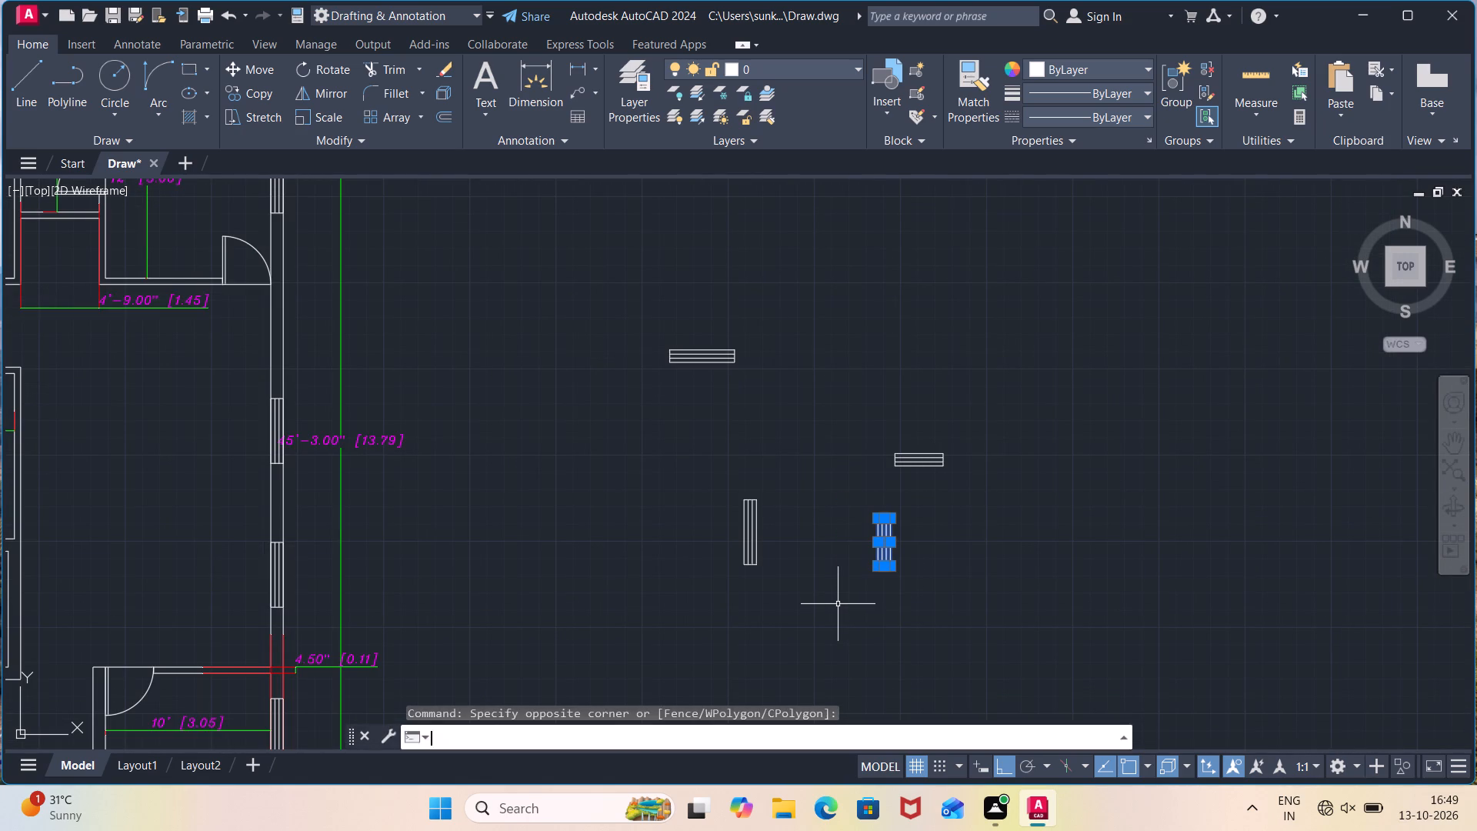
pyautogui.press('Return')
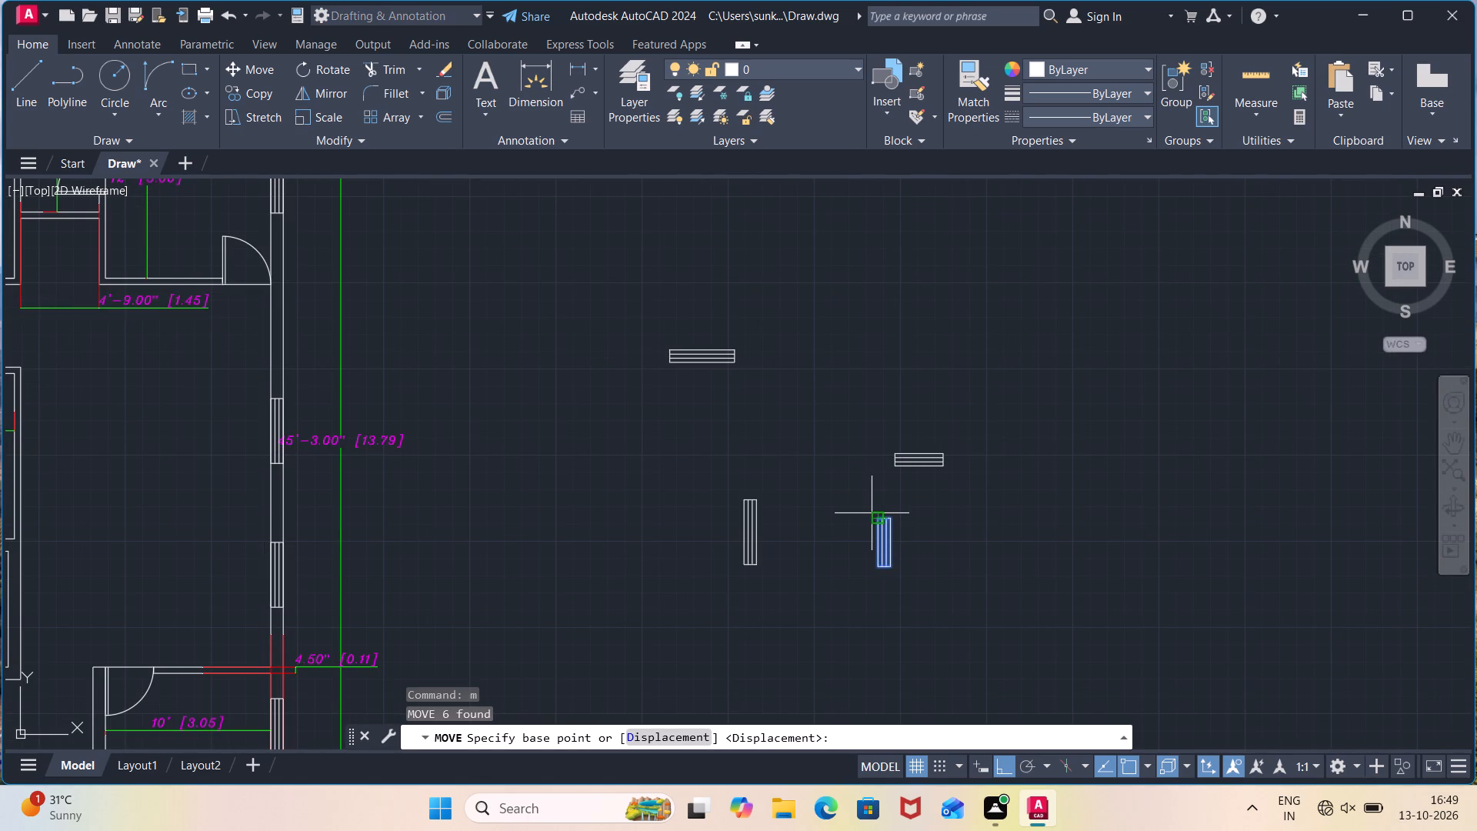
pyautogui.click(873, 516)
pyautogui.moveTo(178, 442); pyautogui.dragTo(177, 442, button='middle')
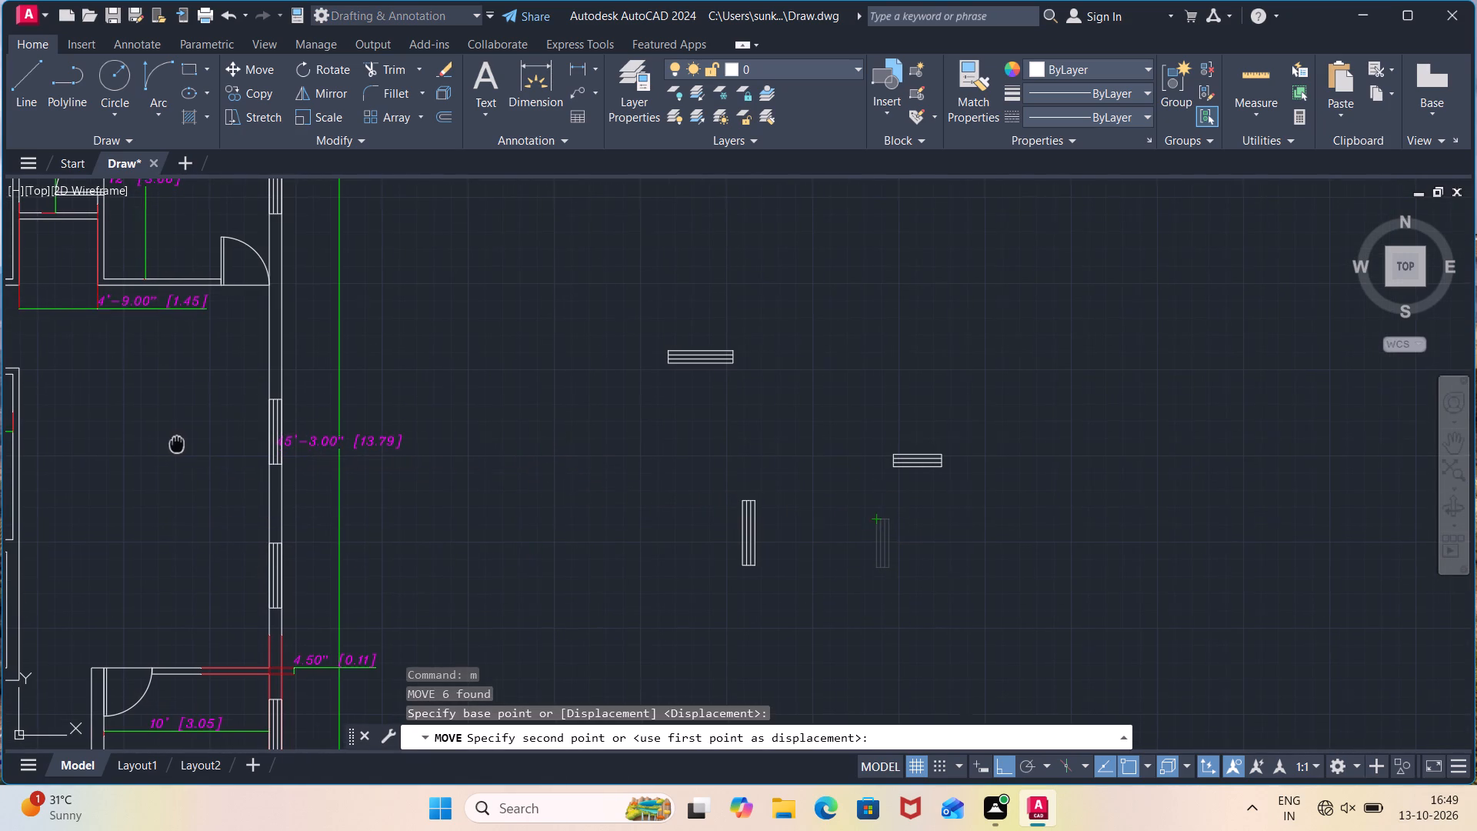
pyautogui.moveTo(177, 442); pyautogui.dragTo(634, 492, button='middle')
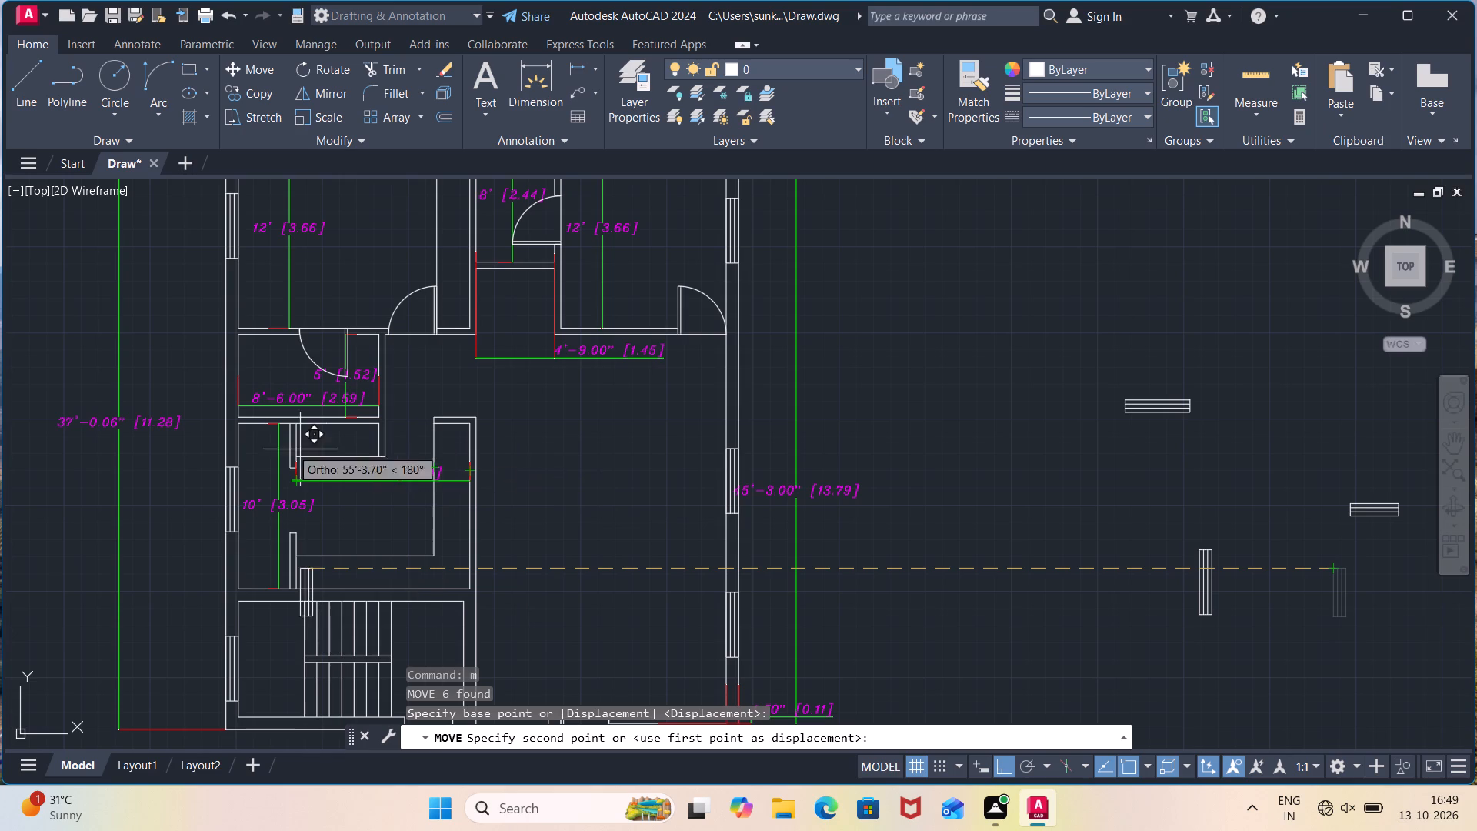
pyautogui.moveTo(224, 373); pyautogui.dragTo(243, 477, button='middle')
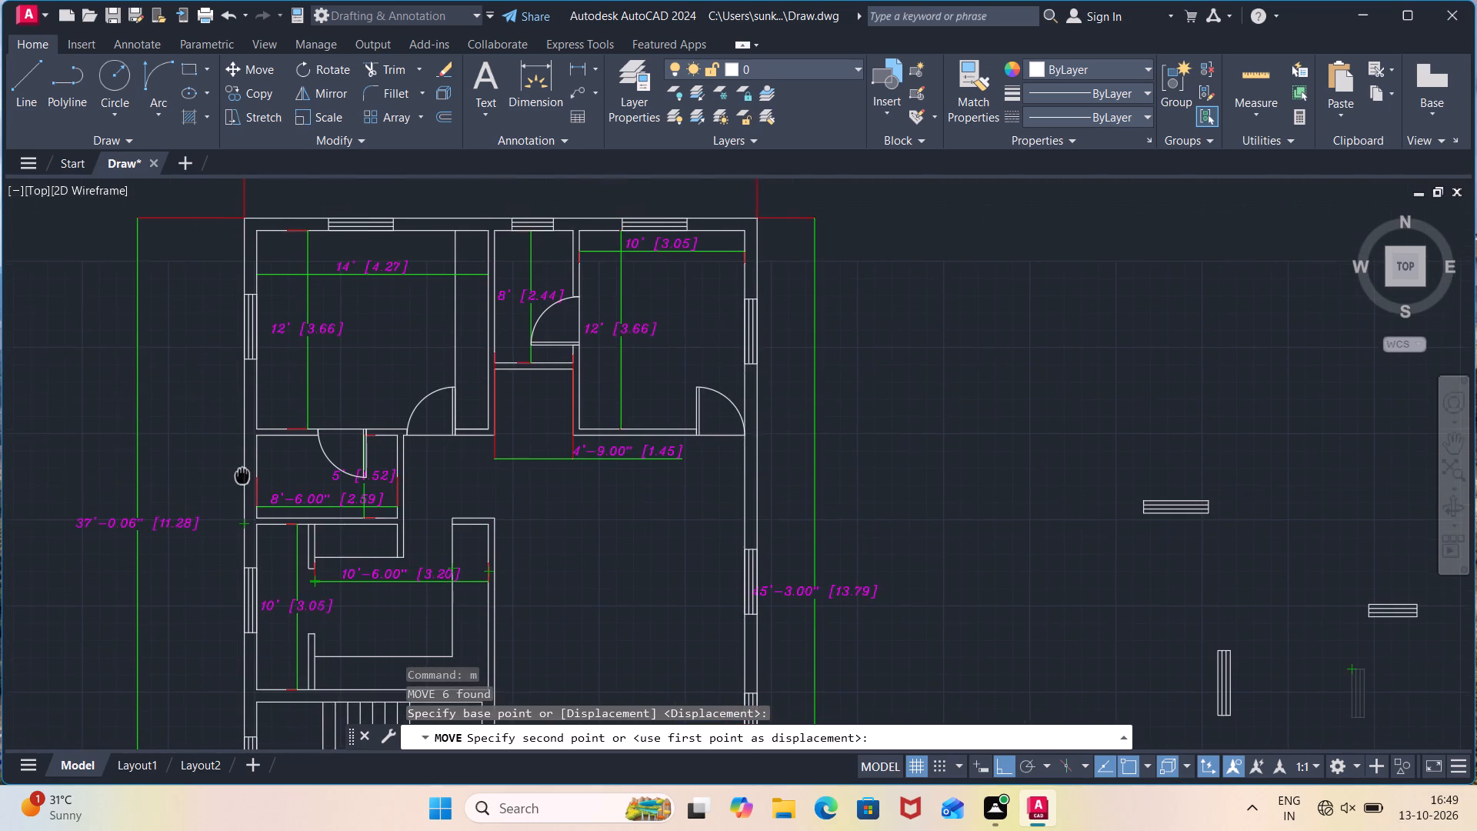
pyautogui.scroll(3, 255, 449)
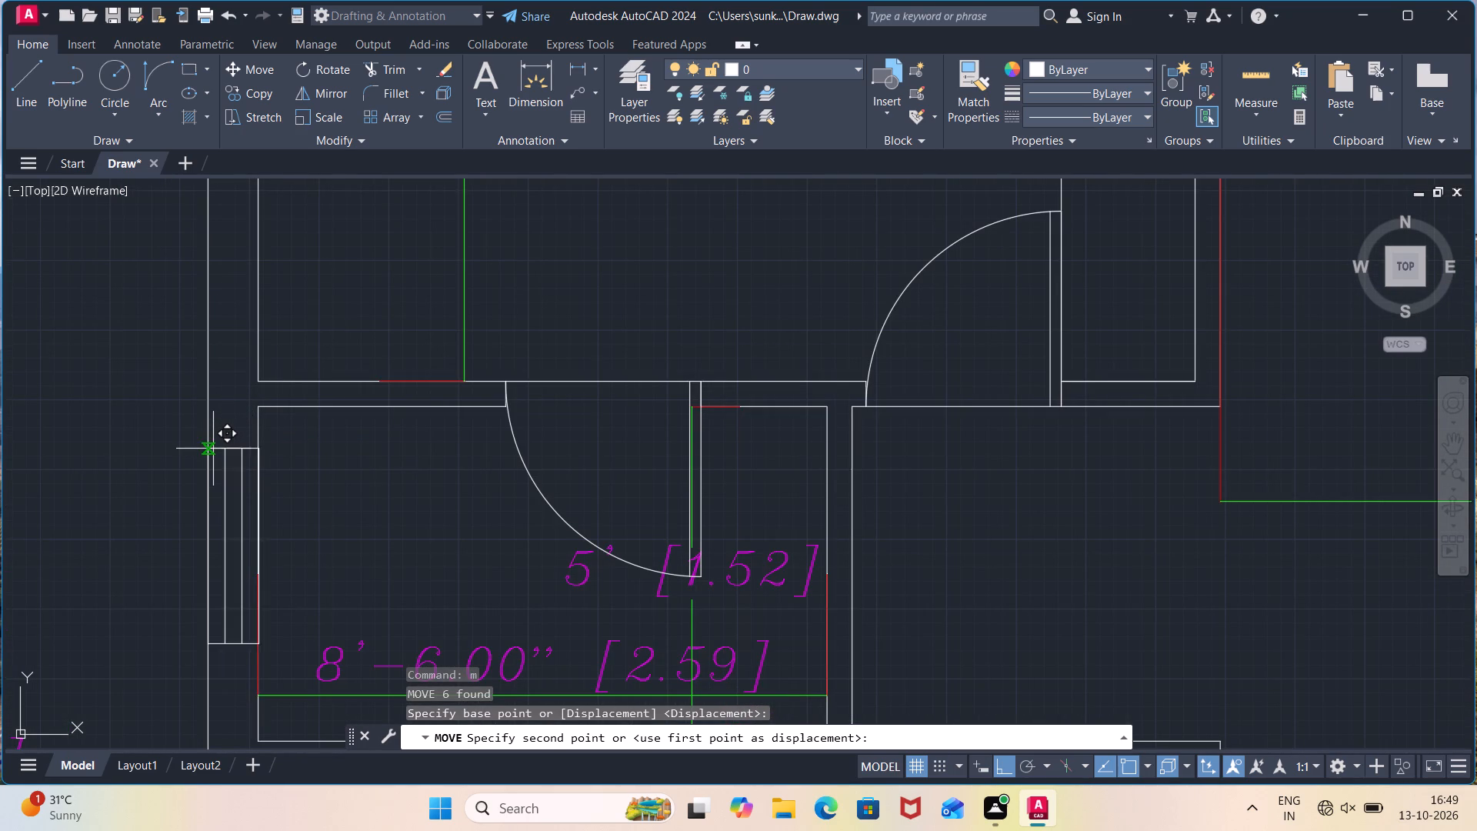
pyautogui.click(206, 461)
# Delete the three leftover window symbols lying outside the floor plan.
pyautogui.scroll(-2, 799, 543)
pyautogui.scroll(-1, 908, 575)
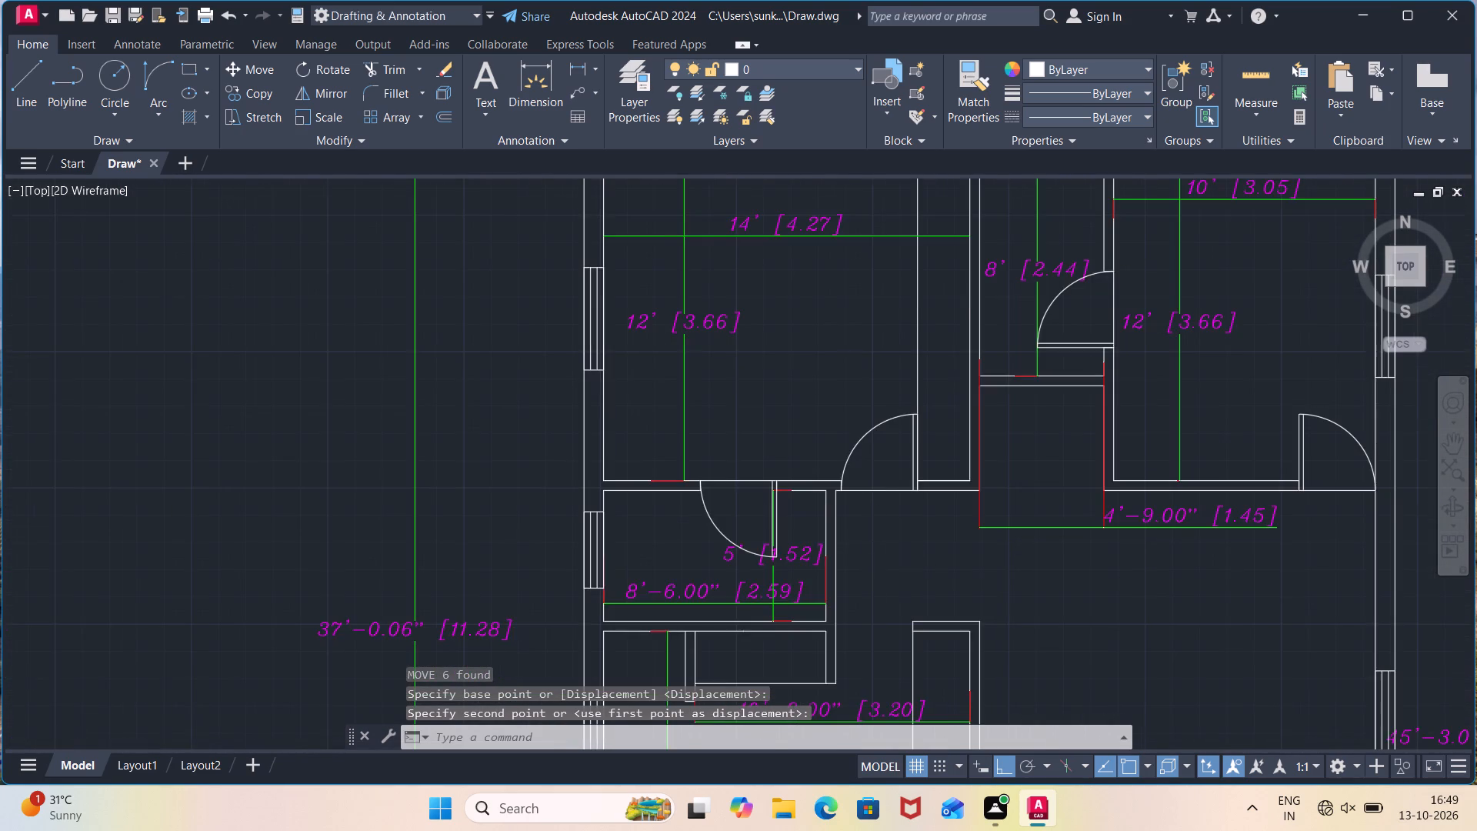
pyautogui.moveTo(909, 575); pyautogui.dragTo(684, 406, button='middle')
pyautogui.scroll(-1, 812, 426)
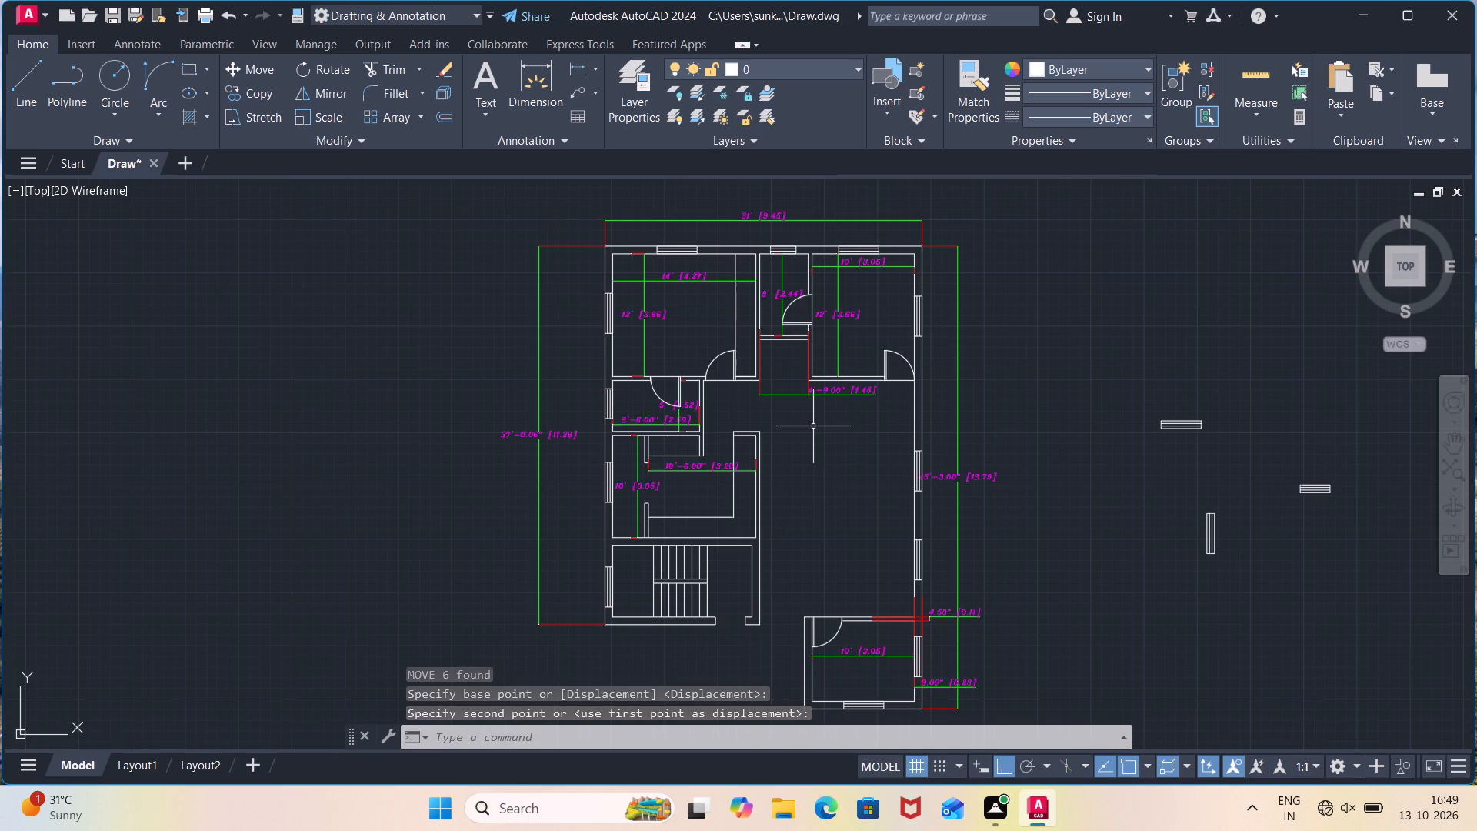
pyautogui.moveTo(813, 426); pyautogui.dragTo(702, 412, button='middle')
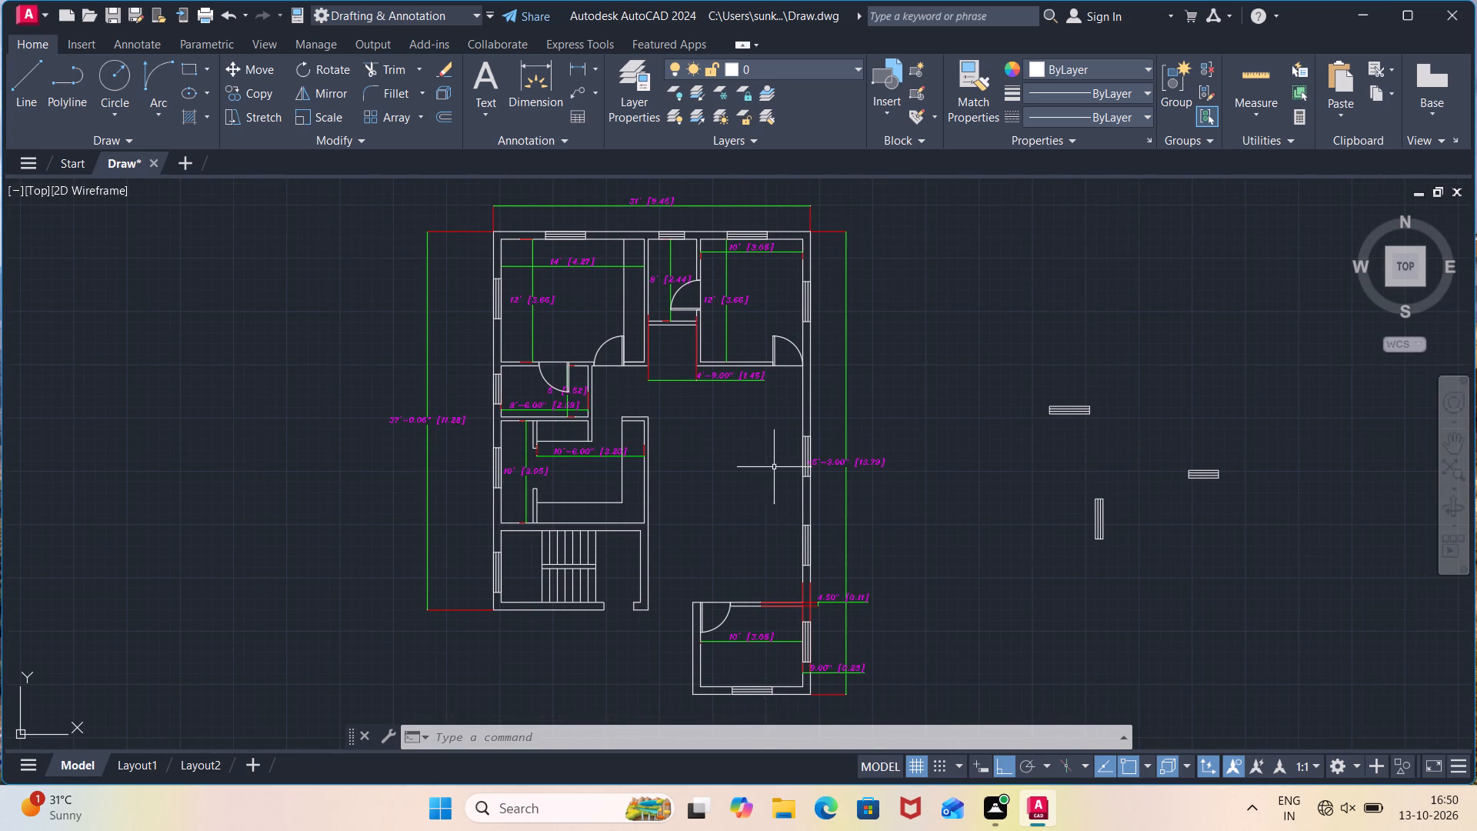
pyautogui.moveTo(1019, 496); pyautogui.dragTo(839, 492, button='middle')
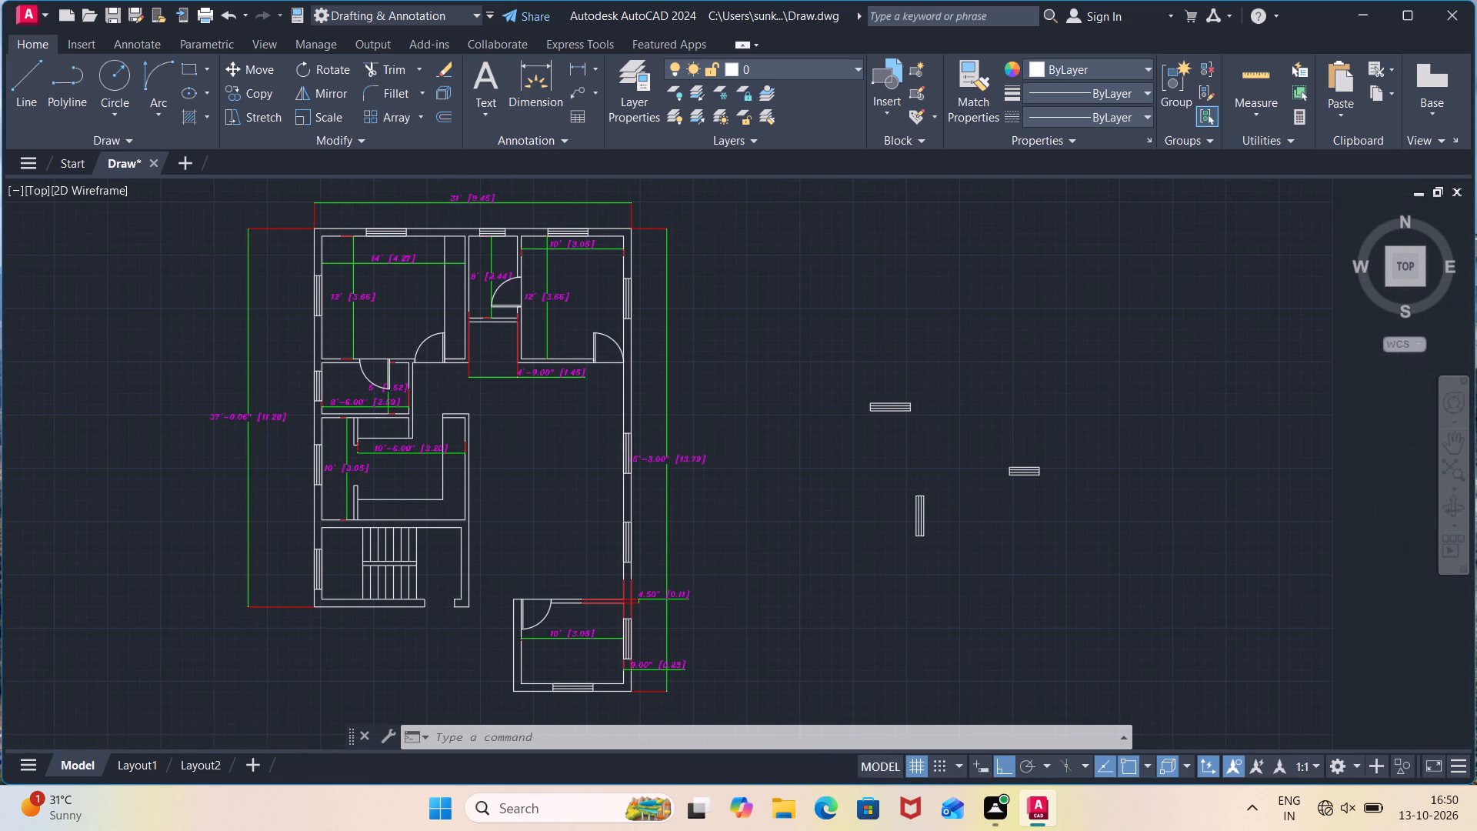
pyautogui.click(1092, 367)
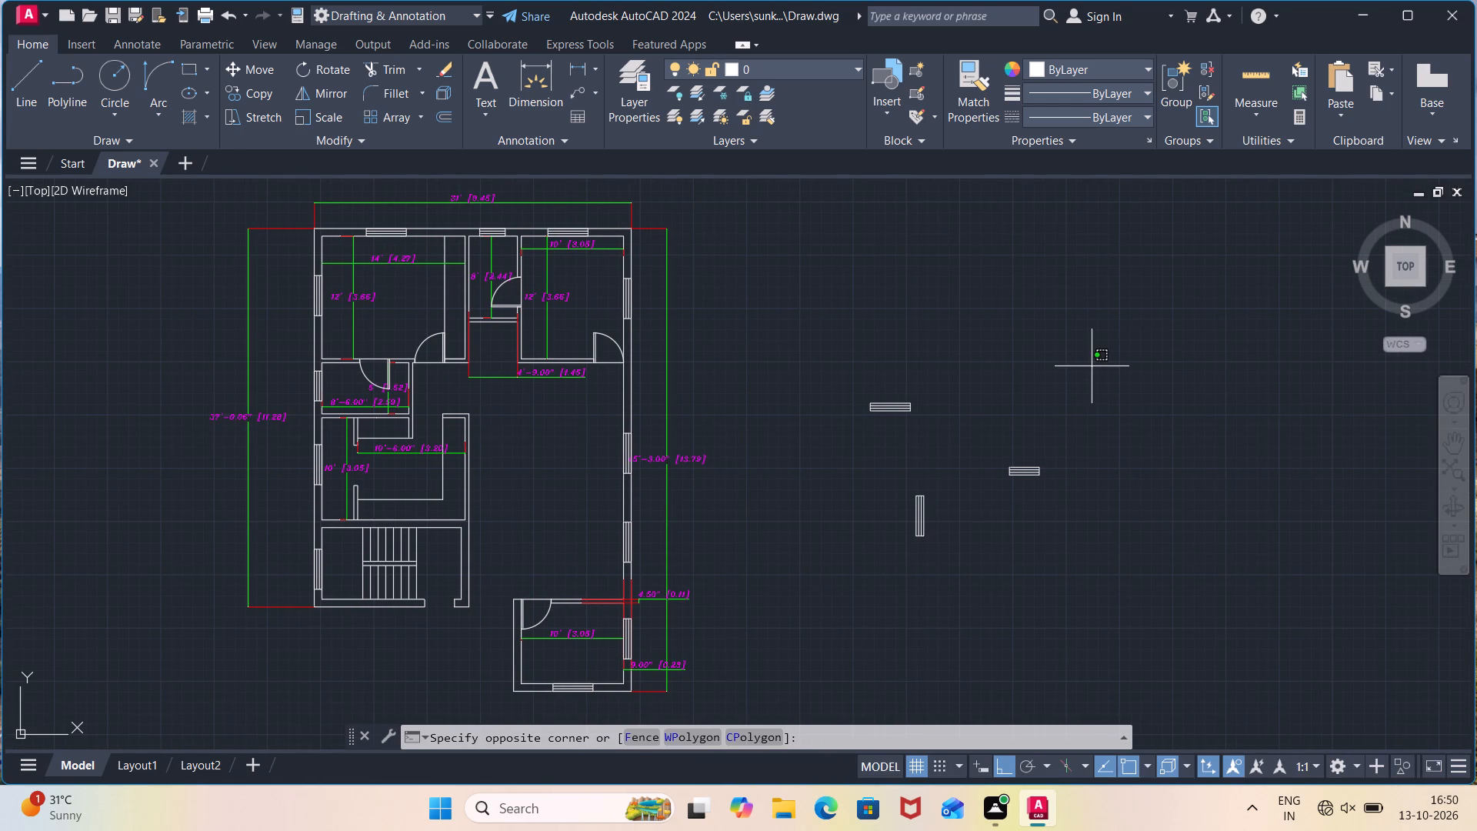
pyautogui.click(852, 605)
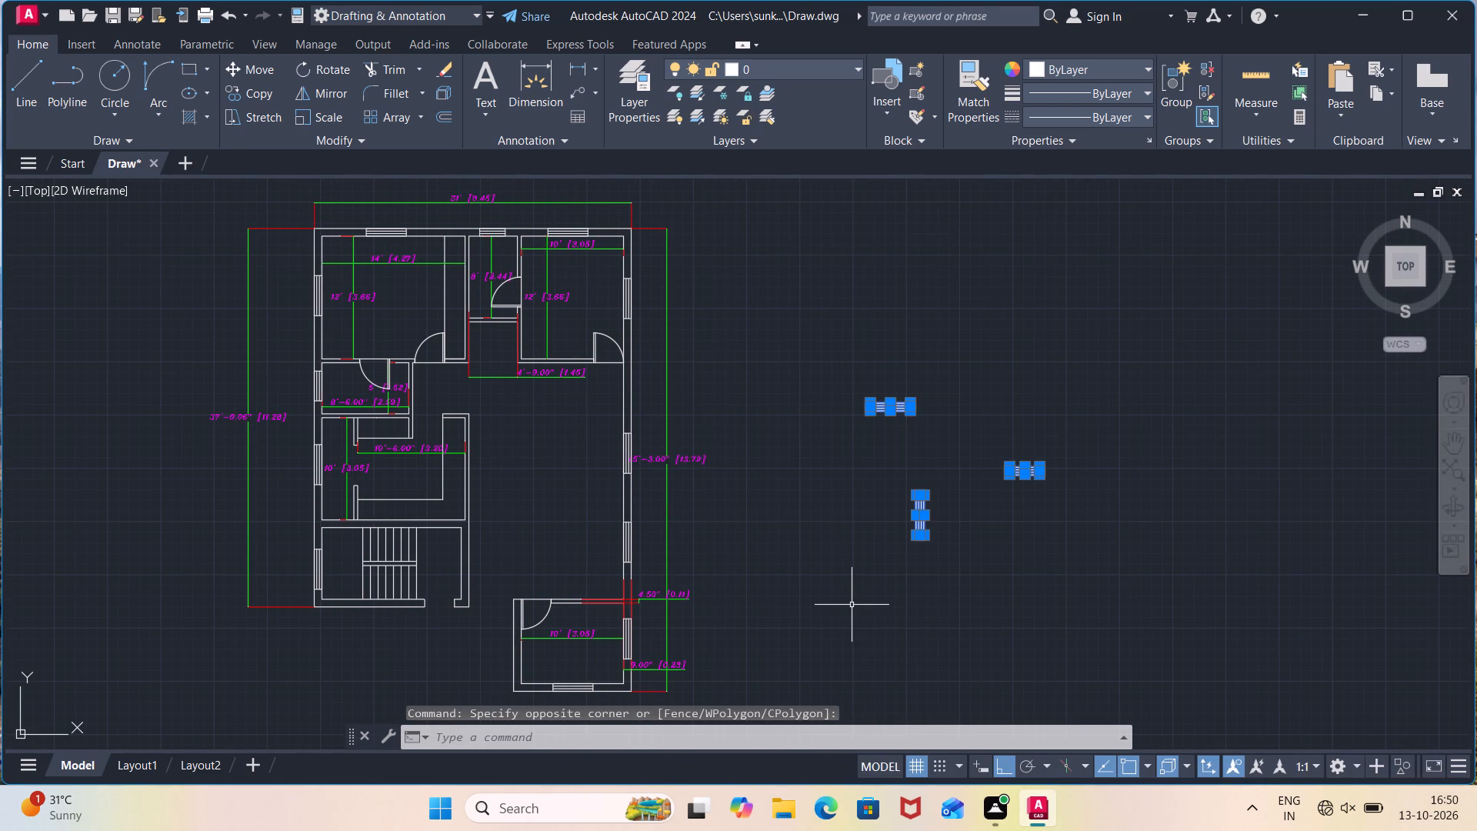
pyautogui.press('Delete')
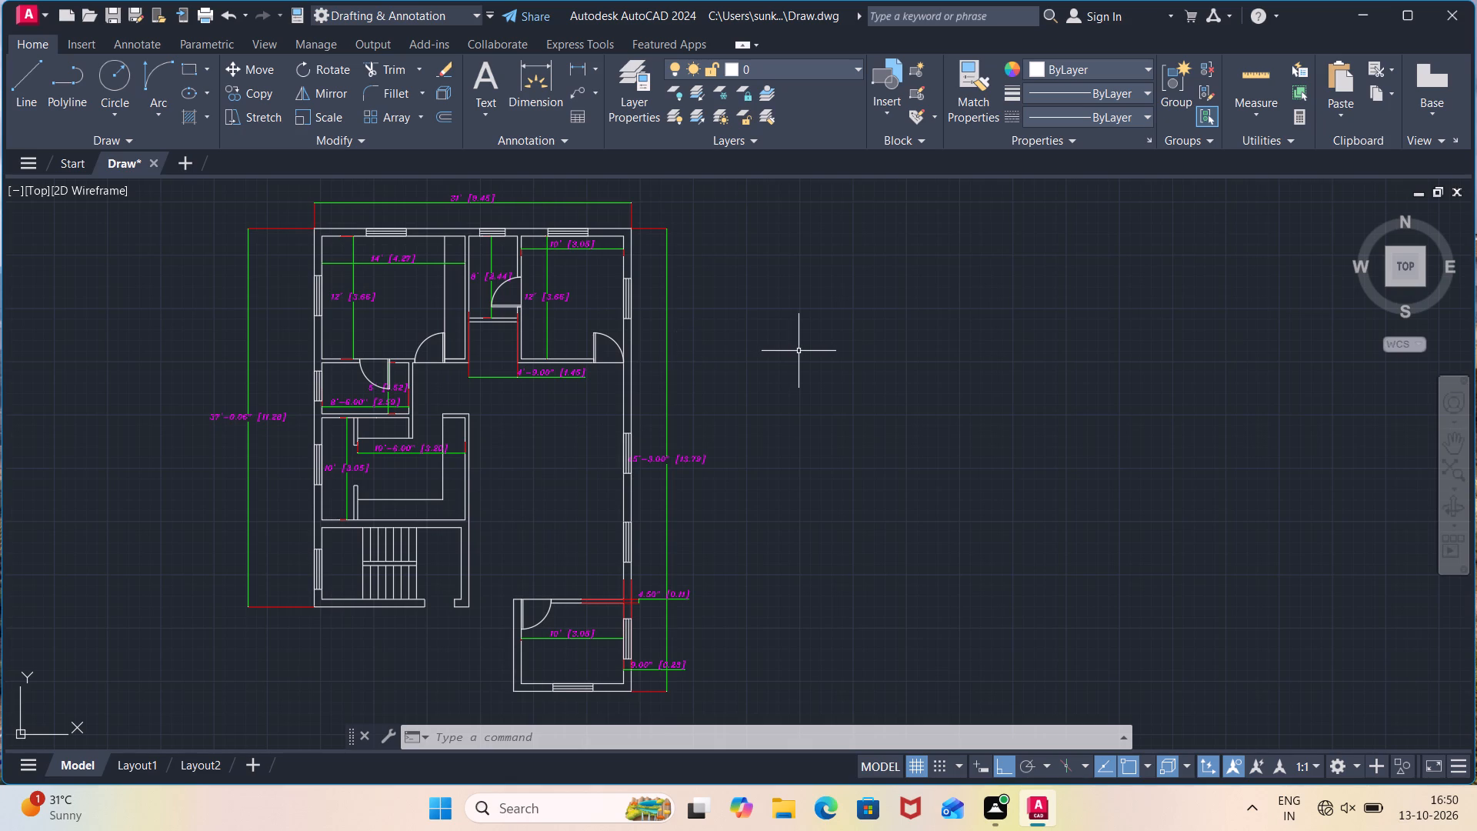
# In the empty space beside the plan, draw an 18" horizontal line and an 8" line down from its right end.
pyautogui.press('l')
pyautogui.press('Return')
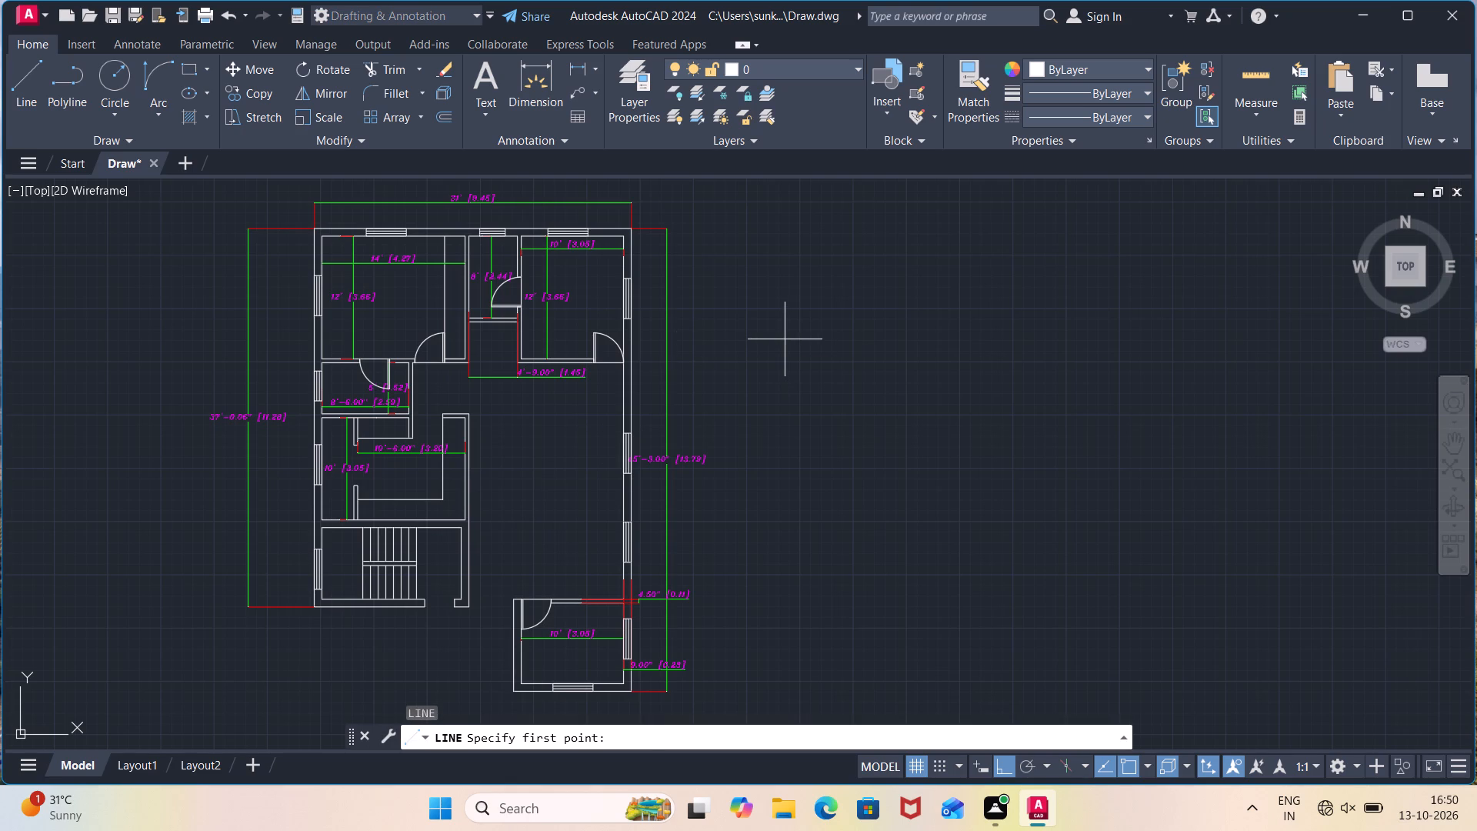
pyautogui.click(765, 344)
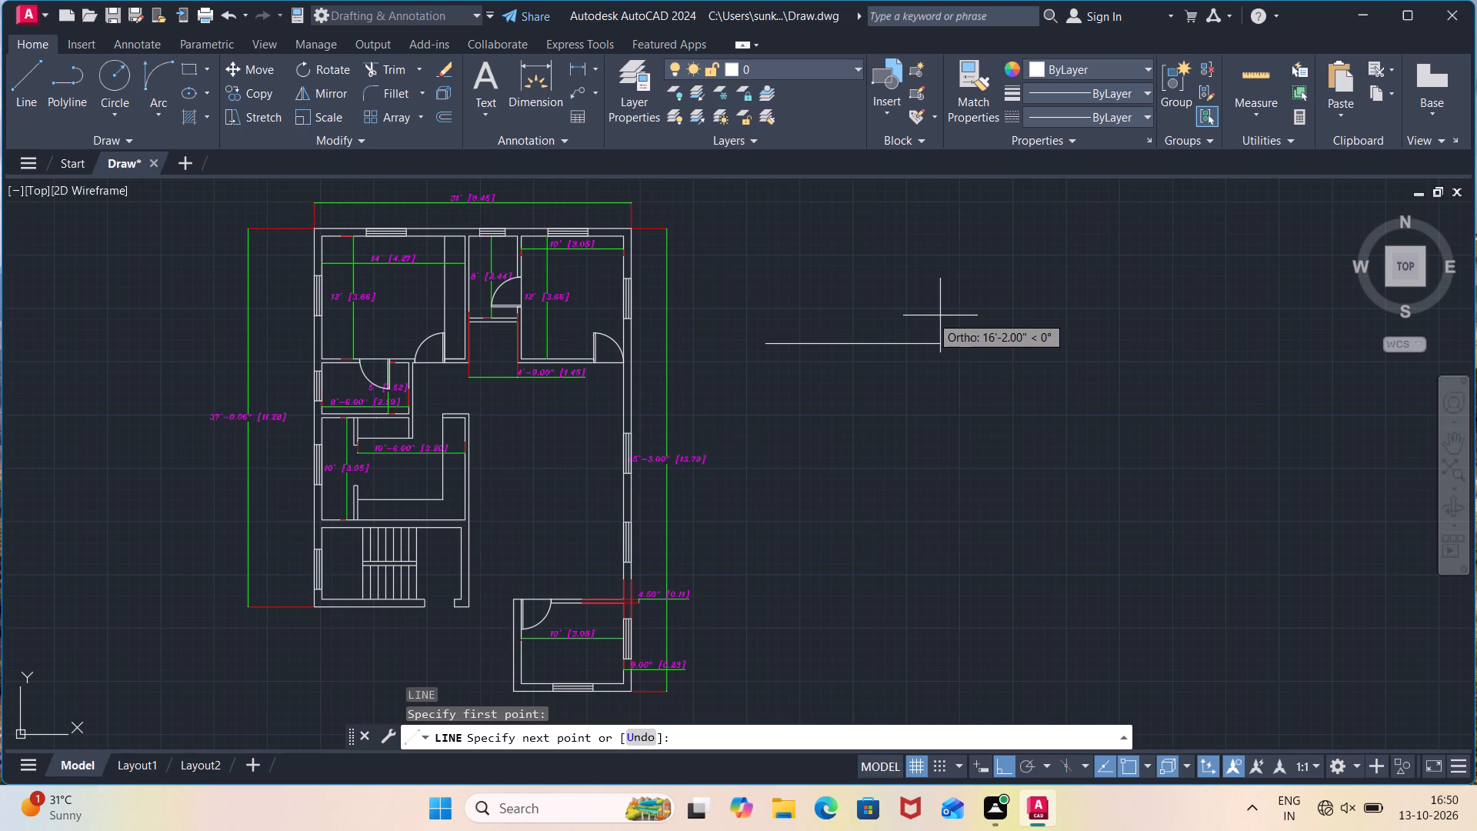
pyautogui.write('18"')
pyautogui.press('Return')
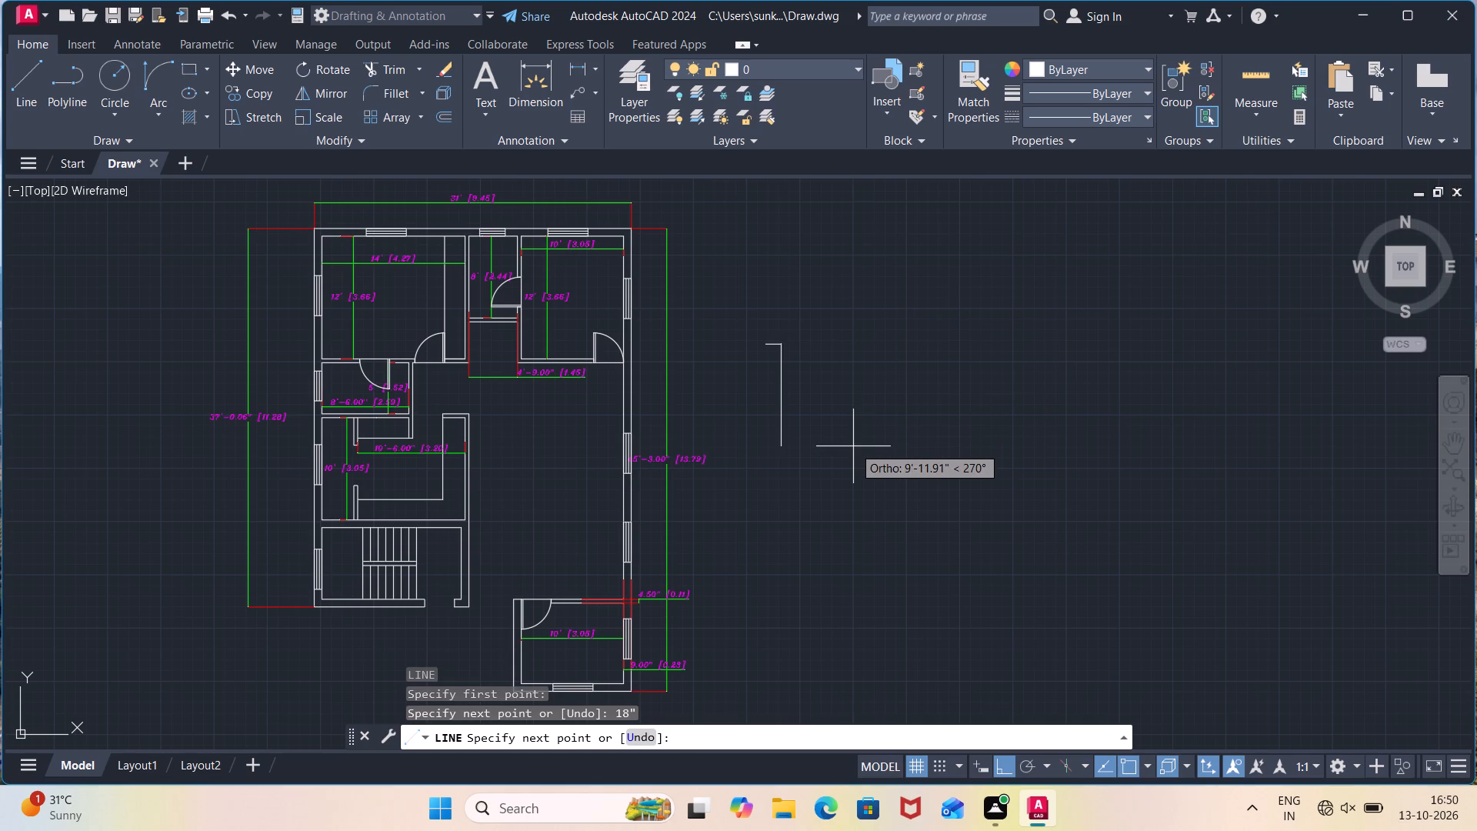
pyautogui.write('8"')
pyautogui.press('Return')
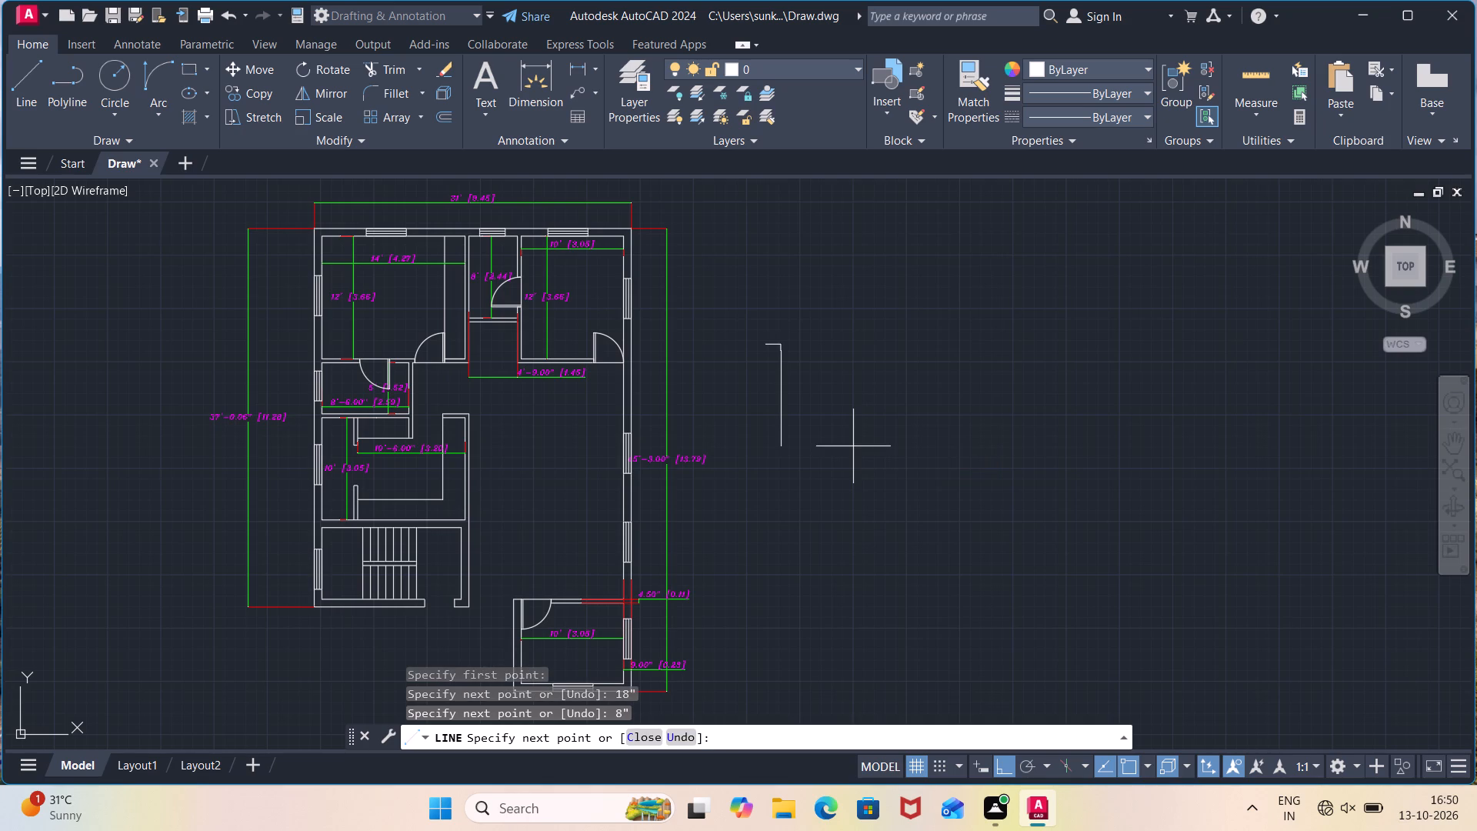
pyautogui.scroll(4, 756, 363)
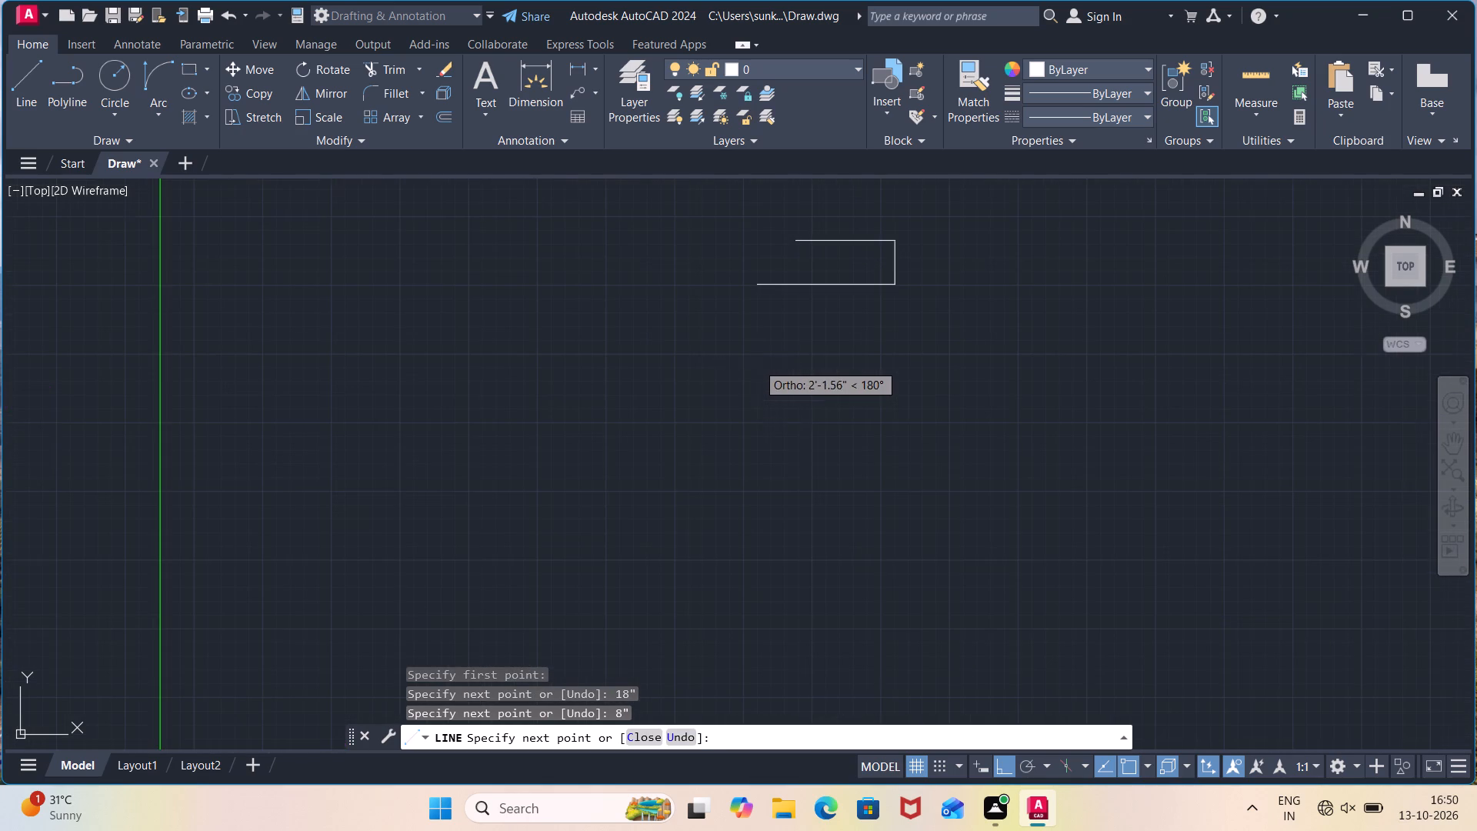
pyautogui.press('Escape')
pyautogui.click(964, 182)
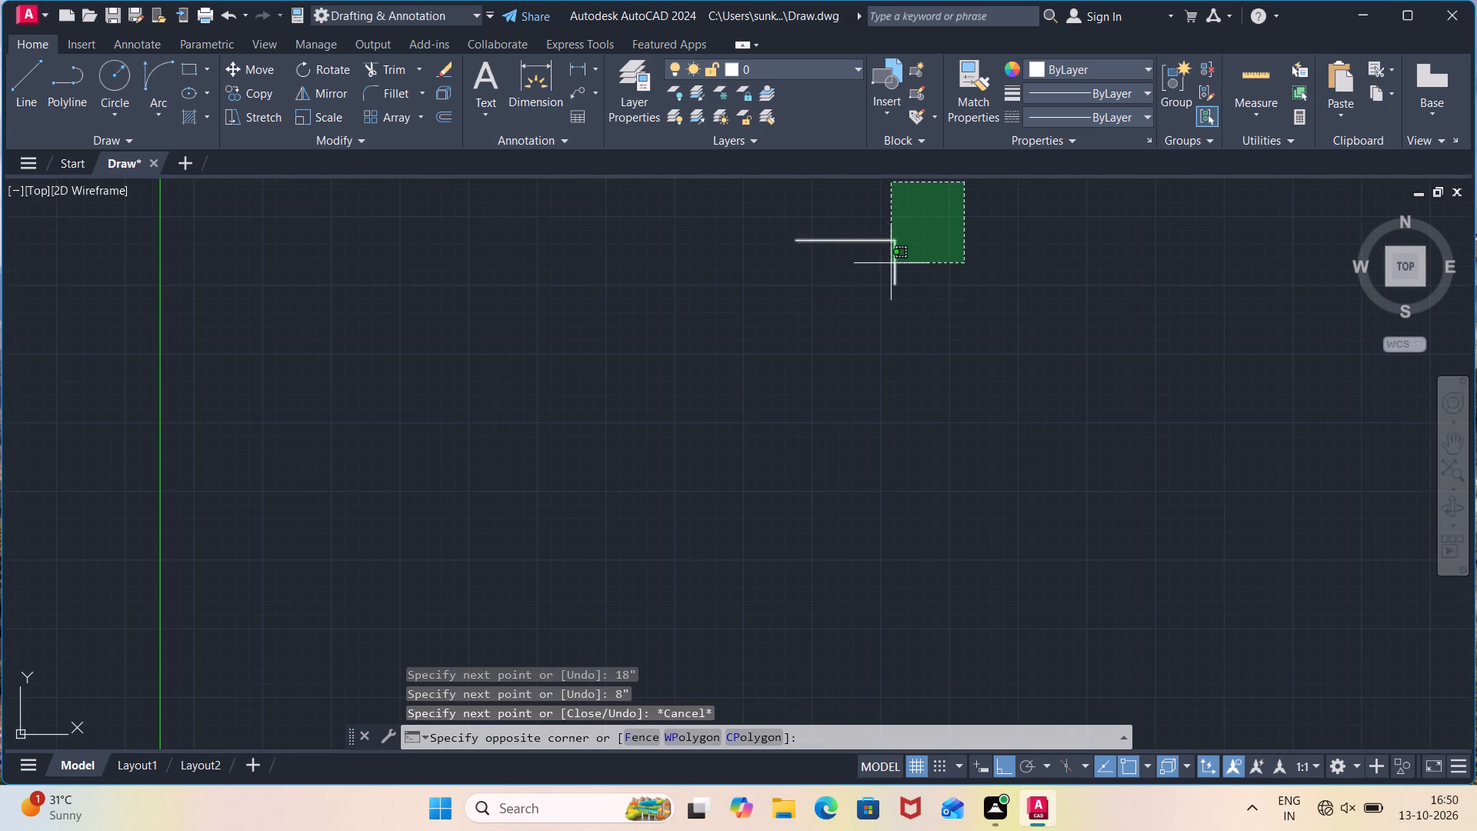
pyautogui.press('Escape')
# Complete the 18" by 8" rectangle with an 18" bottom line and a left side line up to the open corner.
pyautogui.press('l')
pyautogui.press('Return')
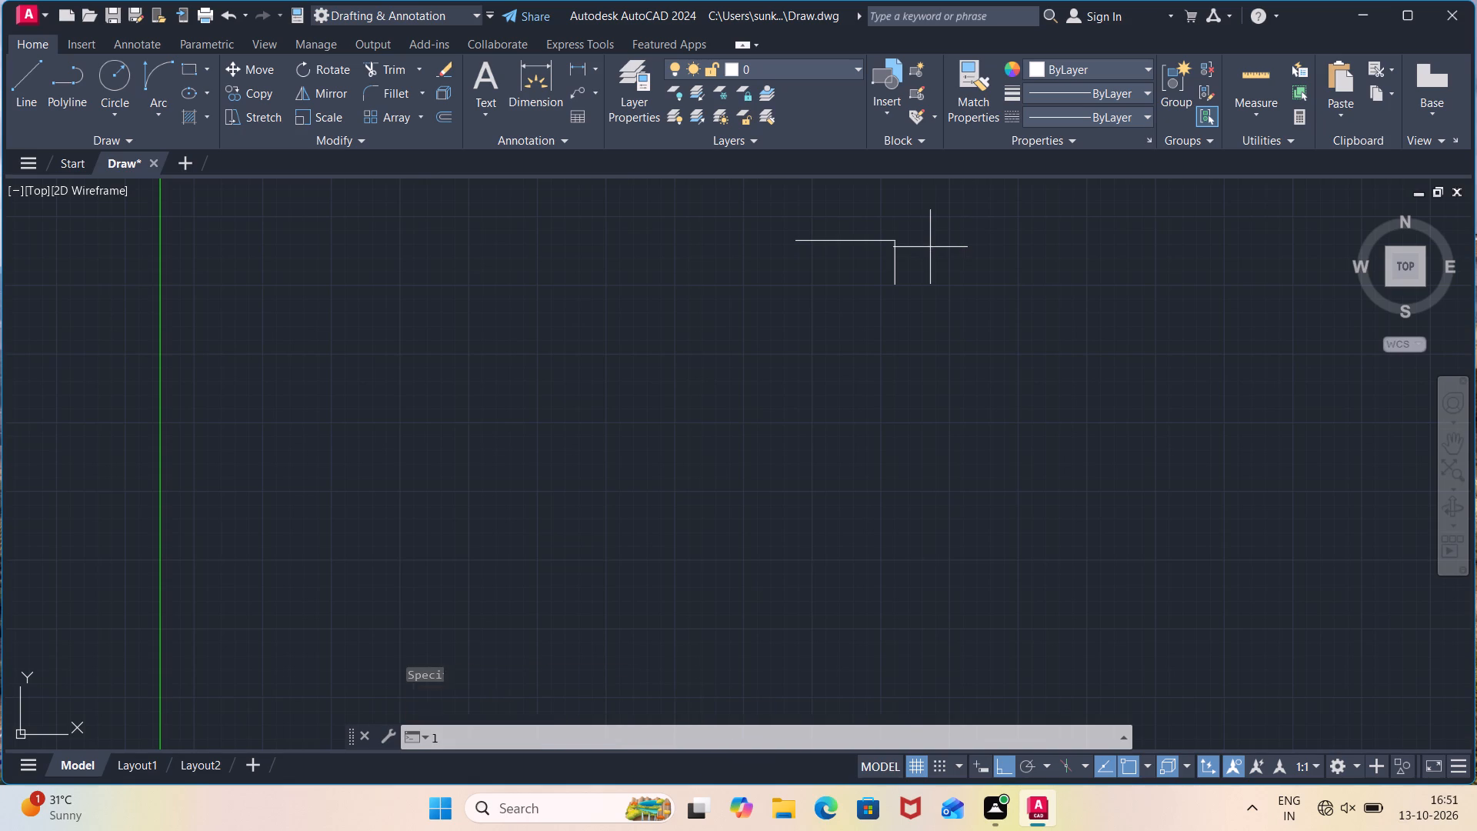
pyautogui.click(895, 288)
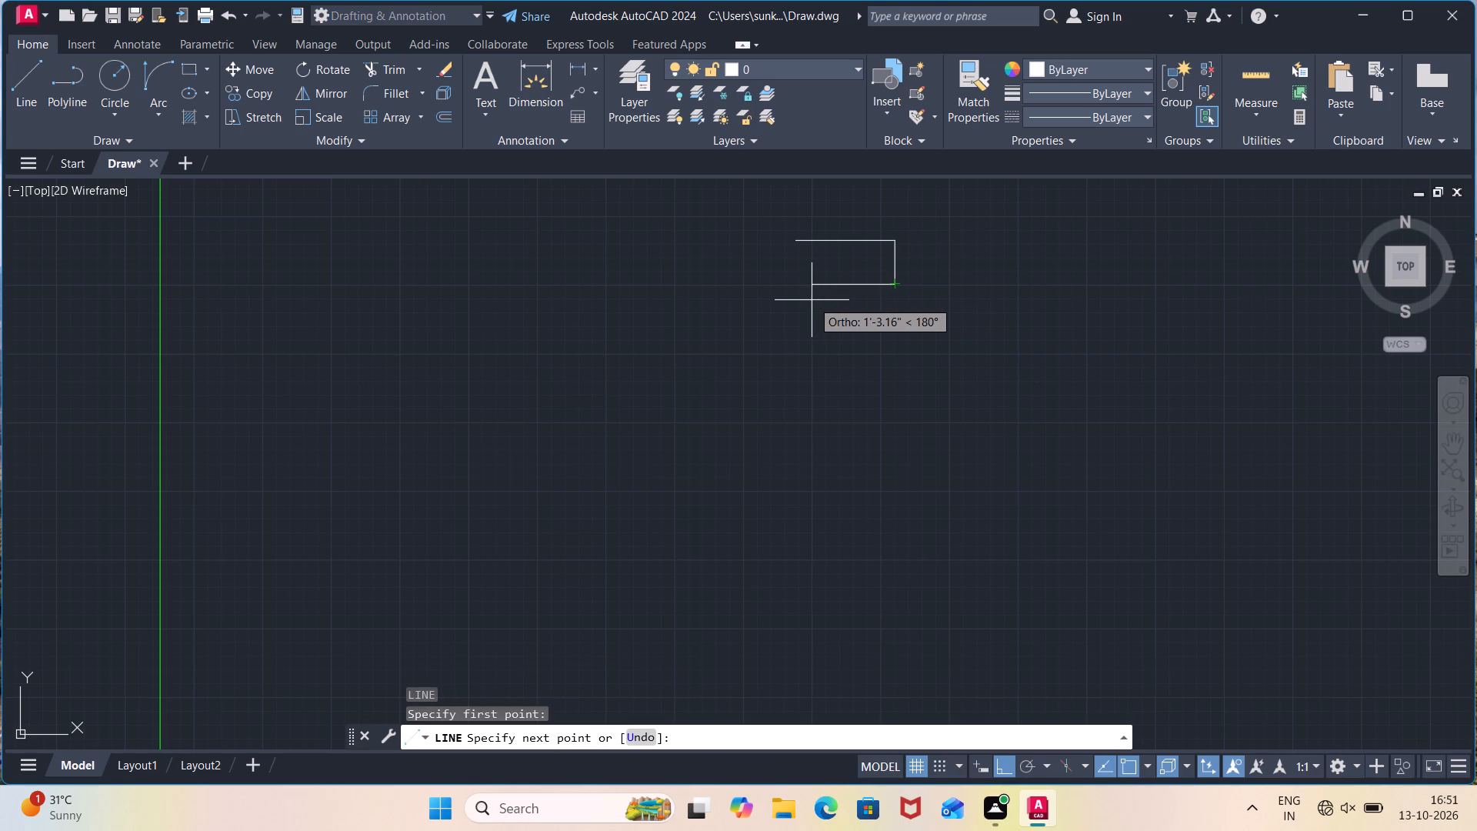
pyautogui.write('18"')
pyautogui.press('Return')
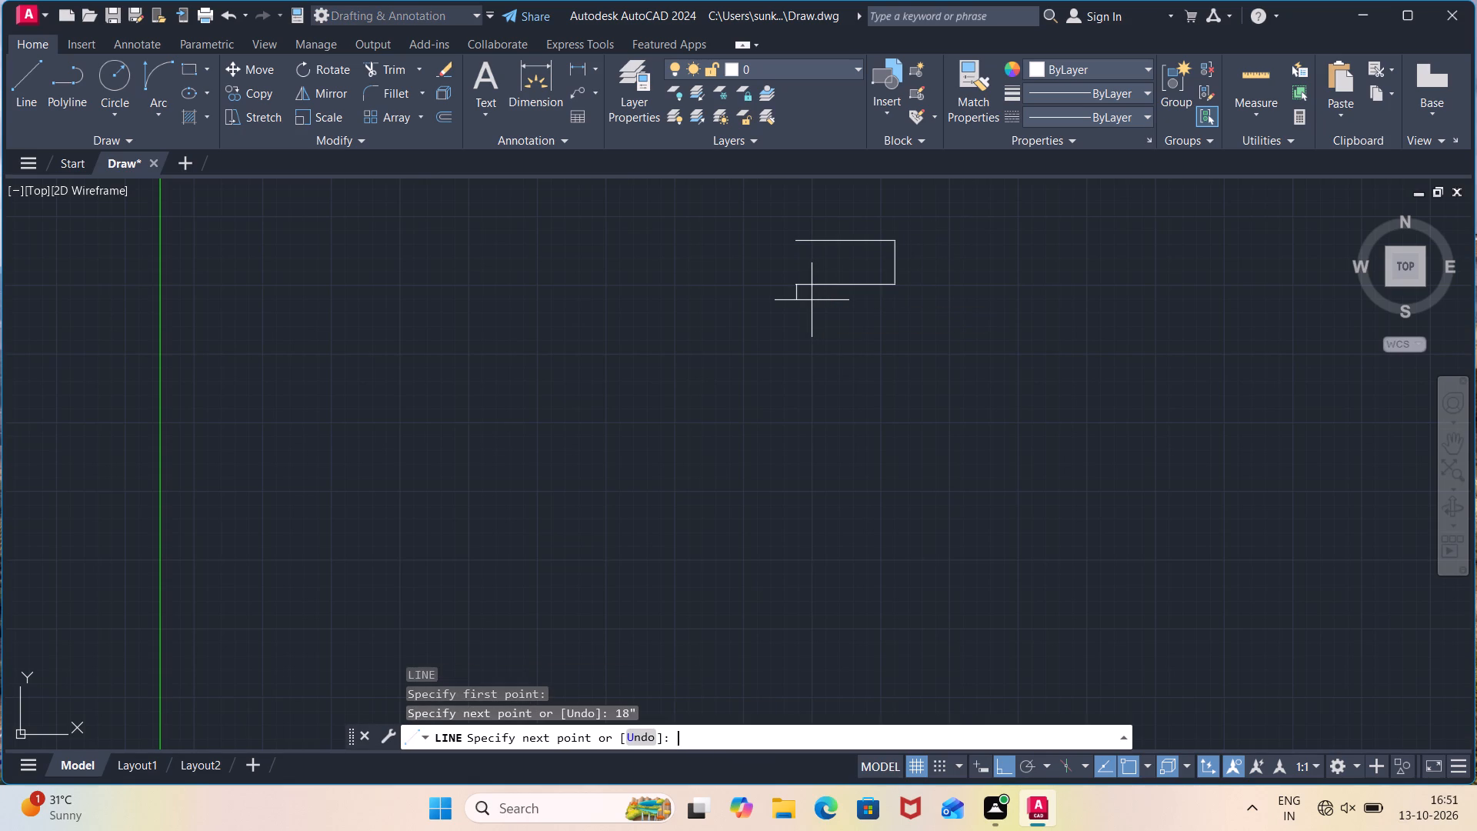
pyautogui.click(794, 242)
pyautogui.press('Escape')
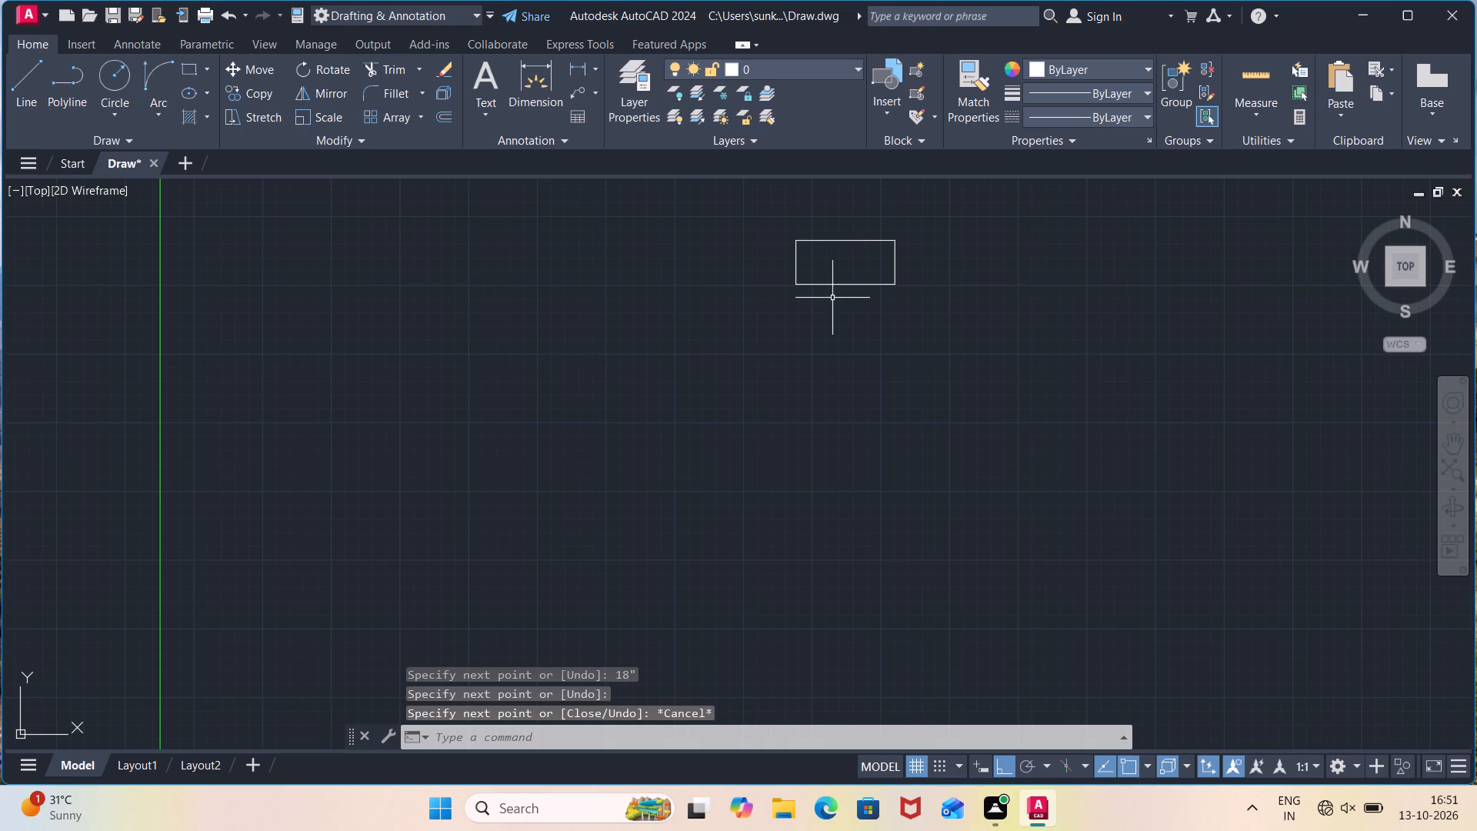
# Draw an ellipse upward from the midpoint of the rectangle's top edge, with a 20" vertical axis and a 7" distance to the other axis.
pyautogui.write('el')
pyautogui.press('Return')
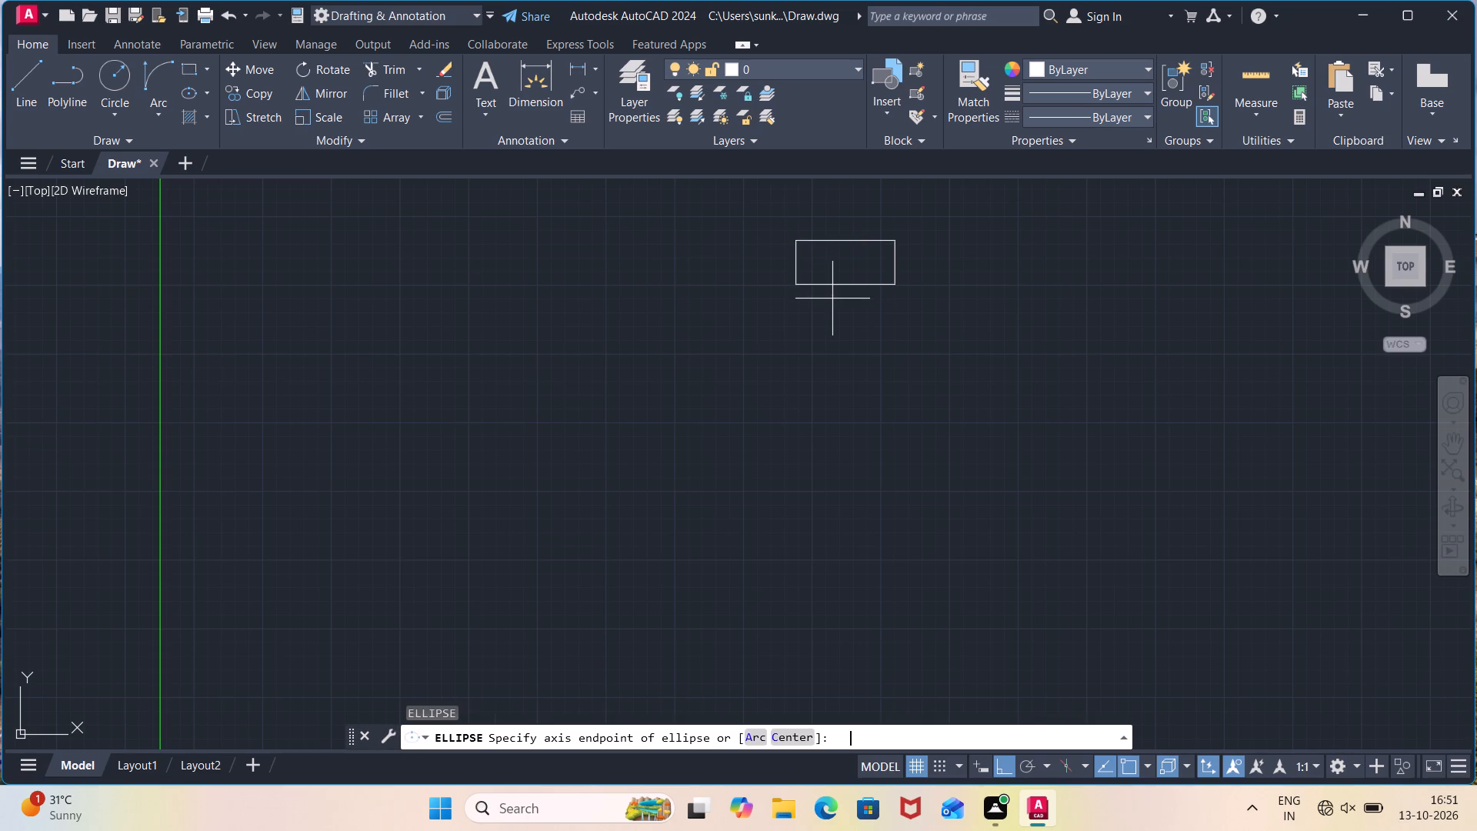
pyautogui.click(845, 235)
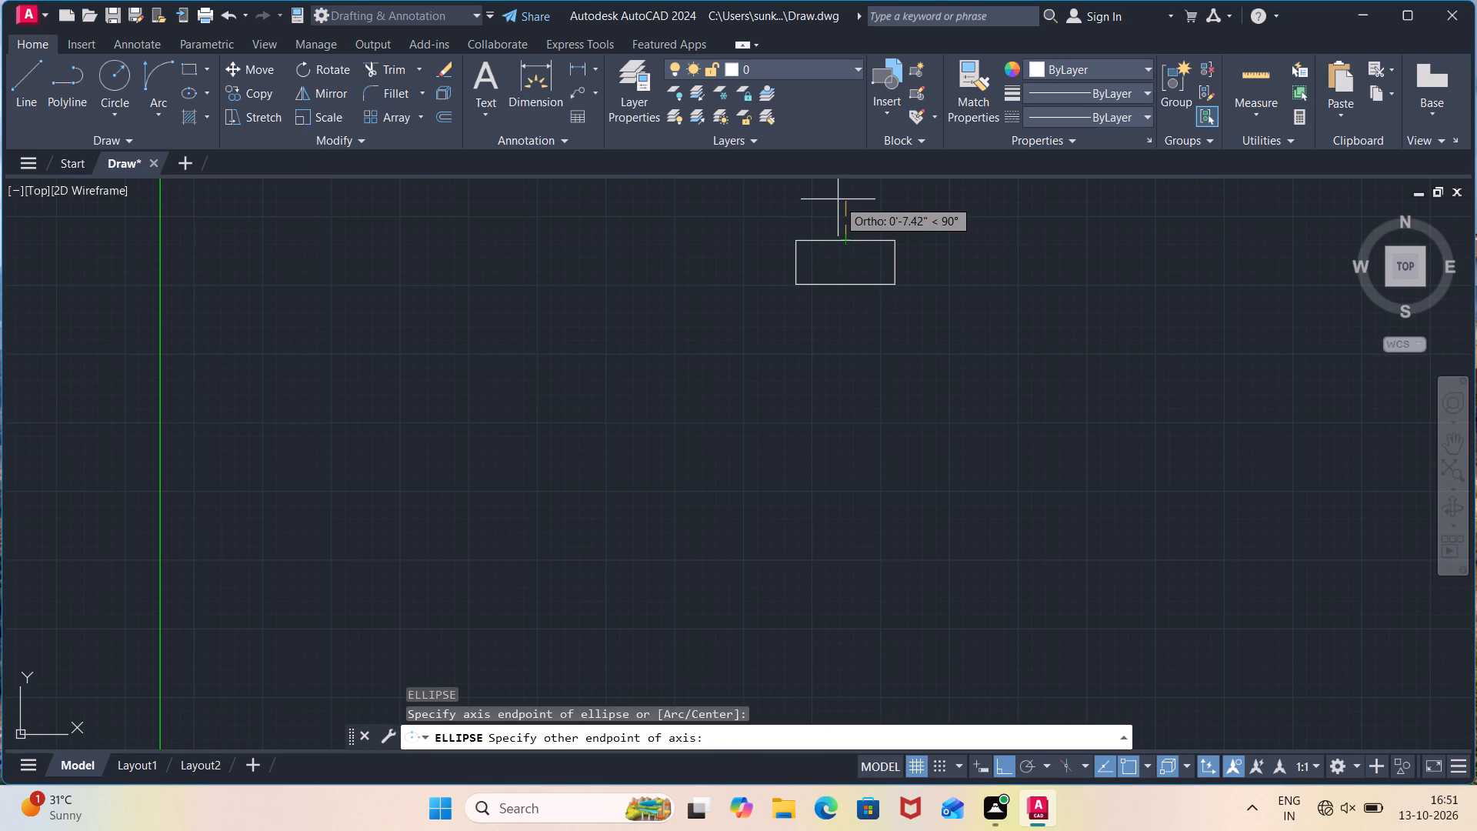
pyautogui.write('20"')
pyautogui.press('Return')
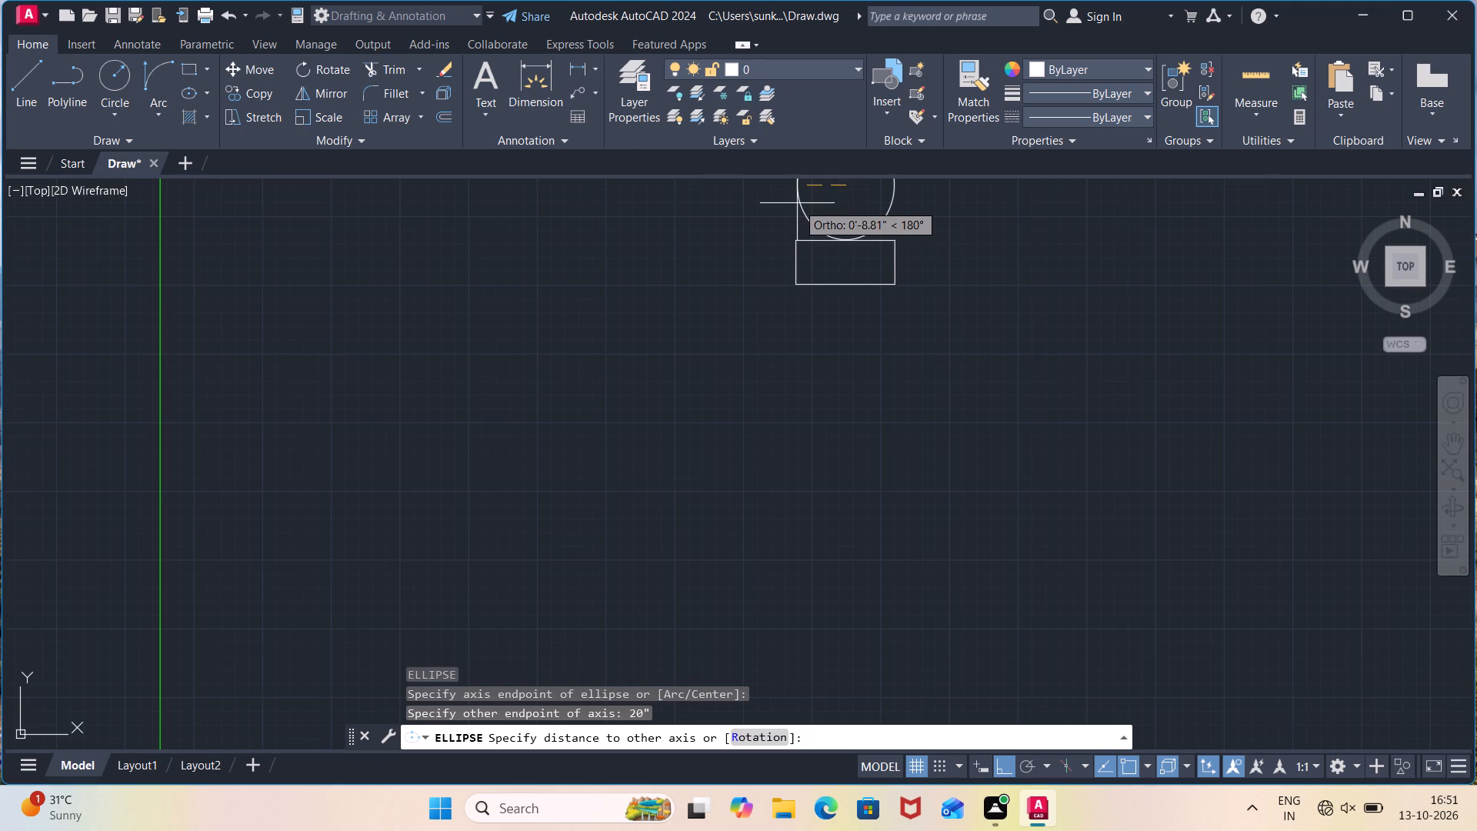
pyautogui.write('7"')
pyautogui.press('Return')
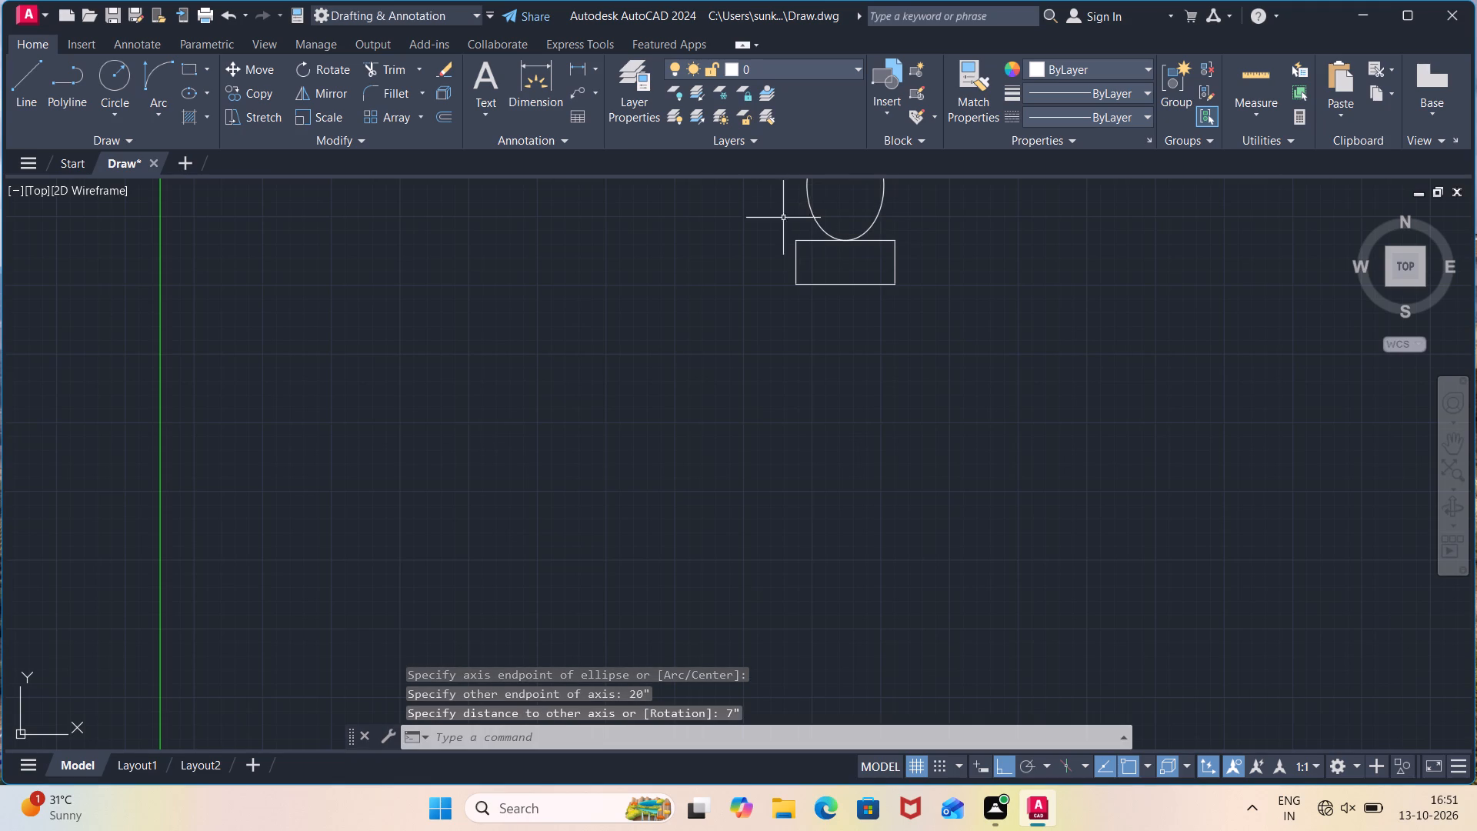
# Move the ellipse 30" straight down so it sits below the rectangle.
pyautogui.click(816, 215)
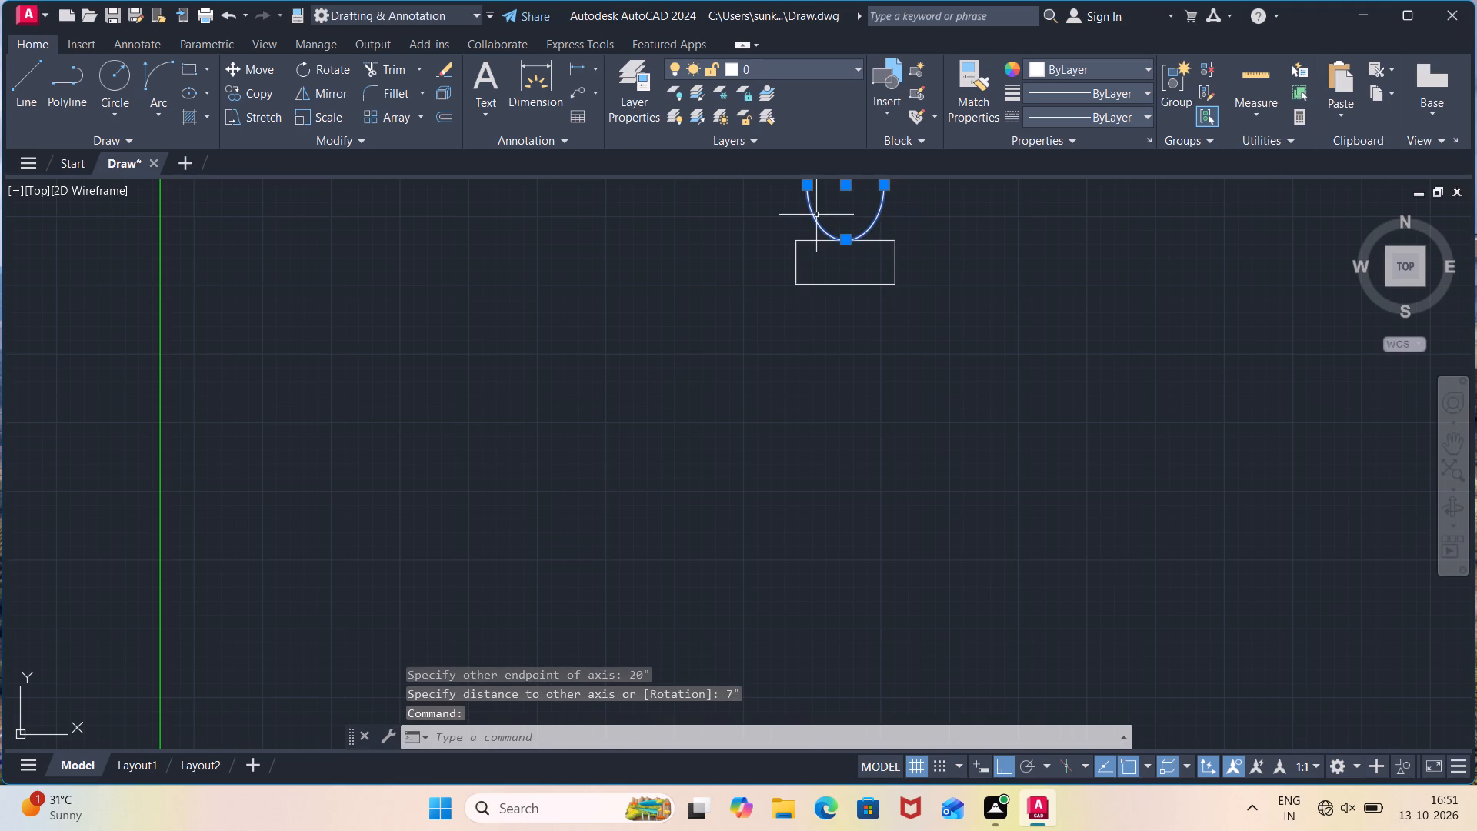
pyautogui.press('m')
pyautogui.press('Return')
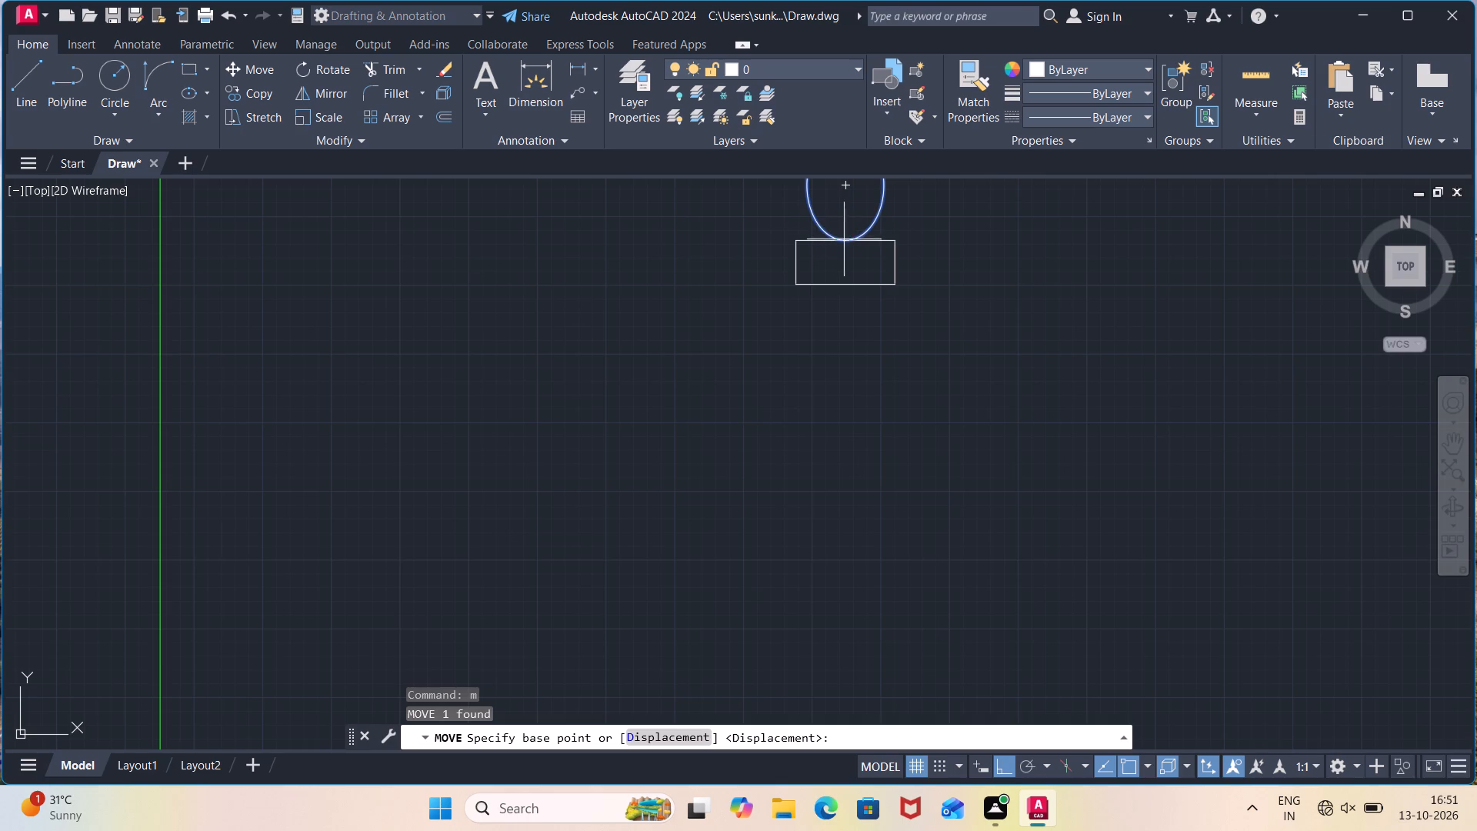
pyautogui.click(847, 240)
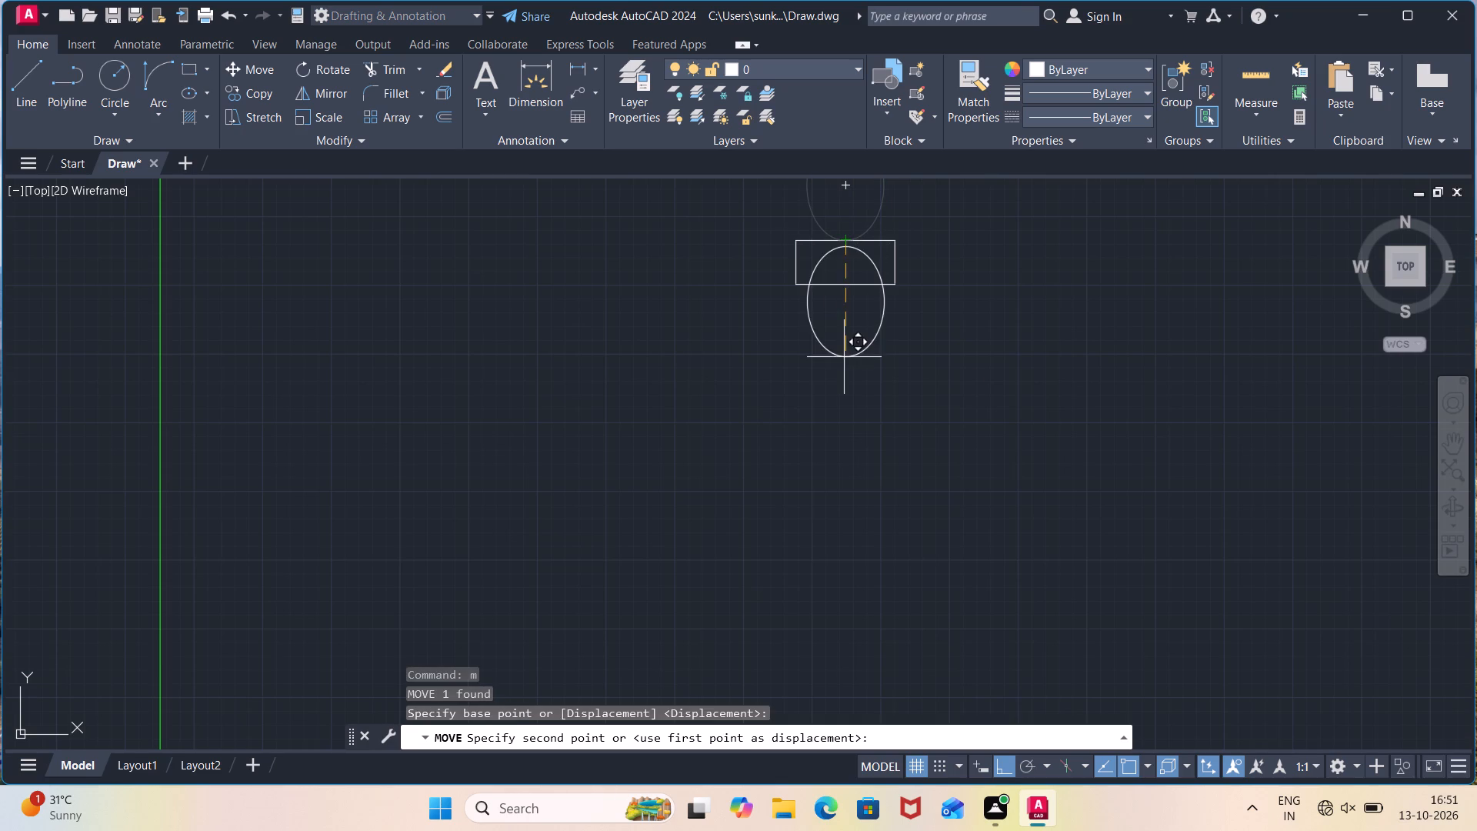
pyautogui.write('30"')
pyautogui.press('Return')
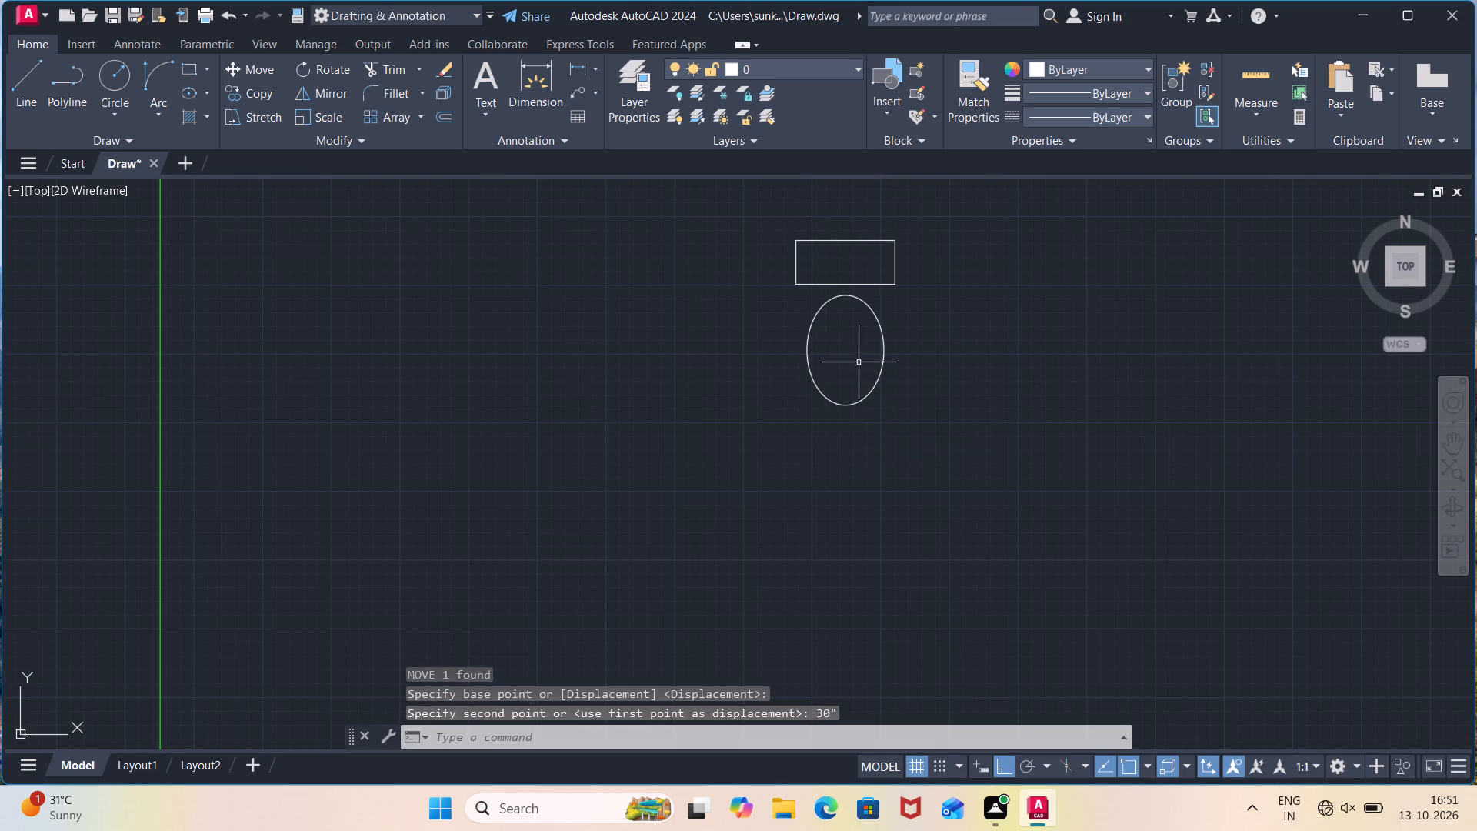
# Draw a short vertical line down from each of the rectangle's two bottom corners.
pyautogui.moveTo(854, 315); pyautogui.dragTo(680, 416, button='middle')
pyautogui.scroll(1, 678, 399)
pyautogui.press('l')
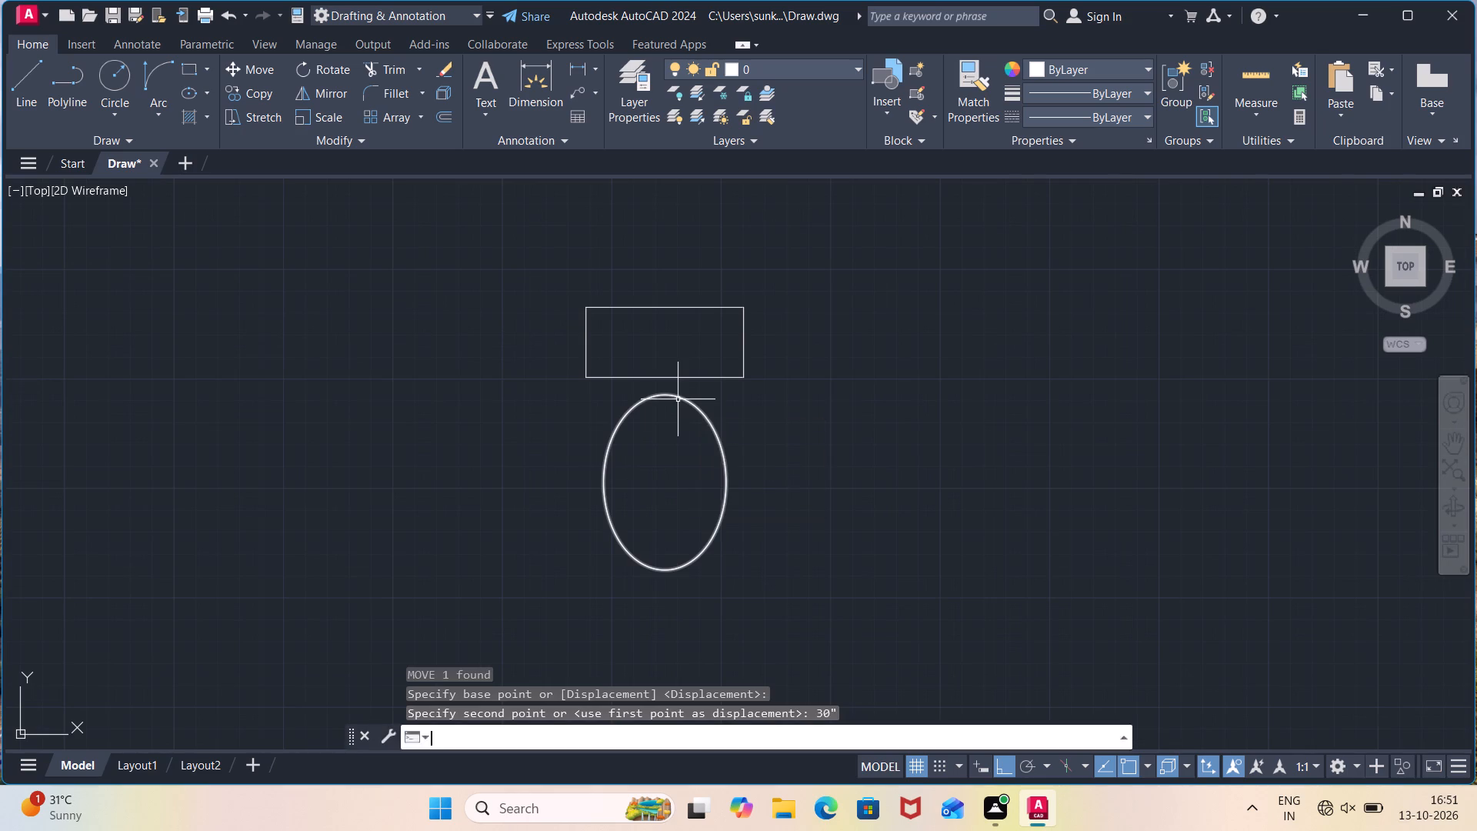
pyautogui.press('Return')
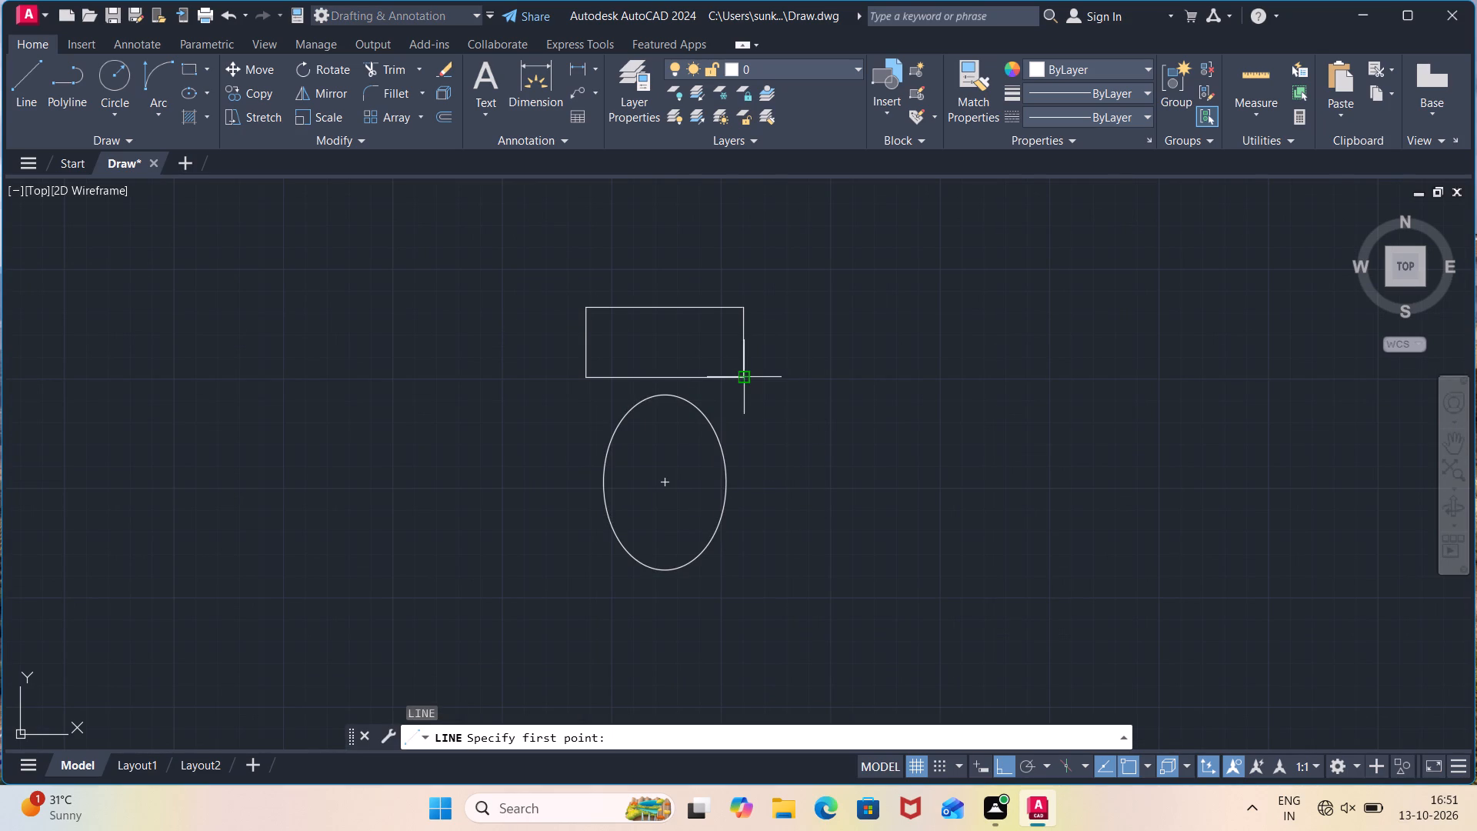
pyautogui.click(742, 379)
pyautogui.click(751, 414)
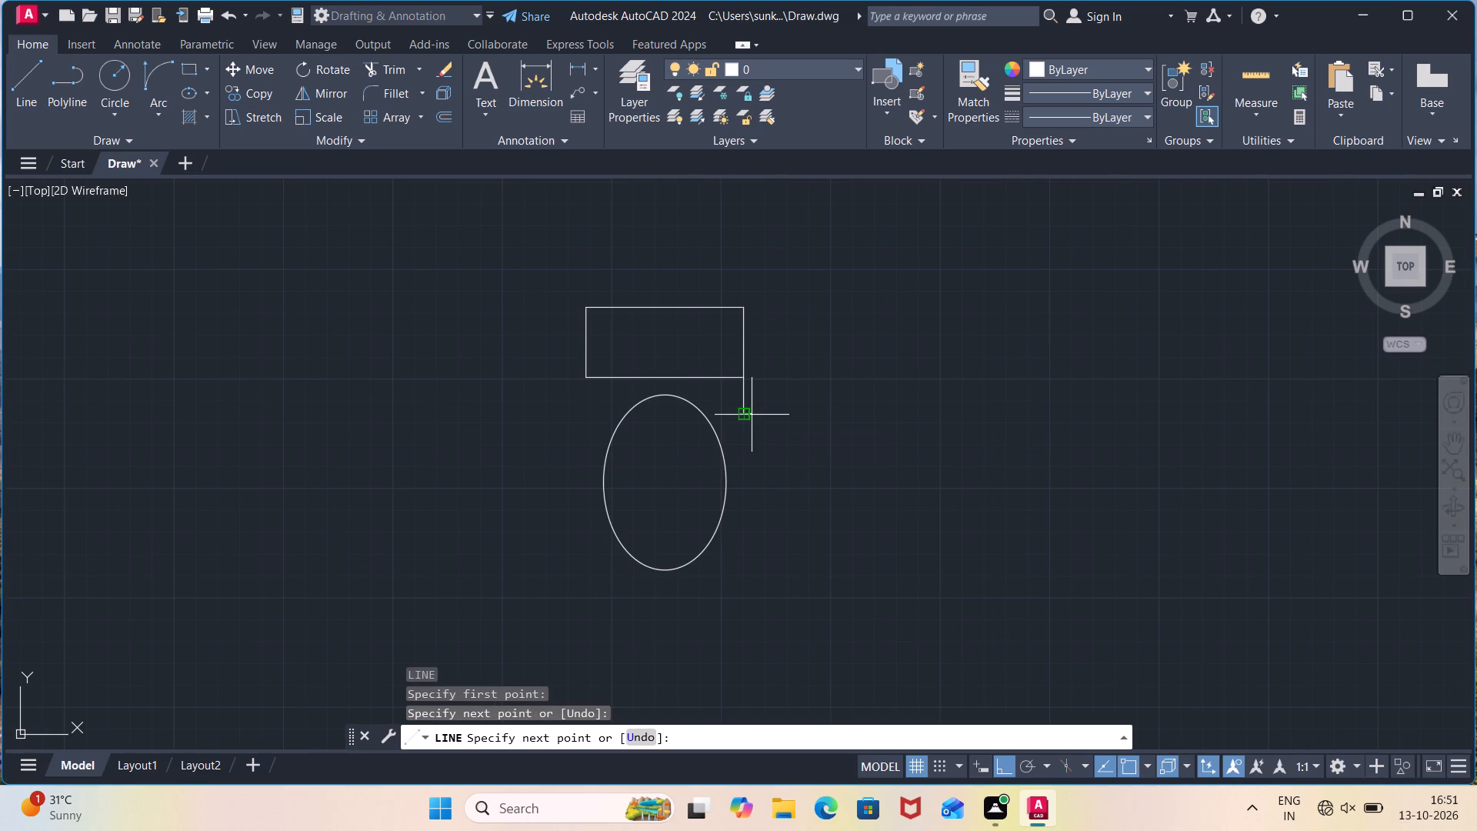
pyautogui.press('Escape')
pyautogui.press('space')
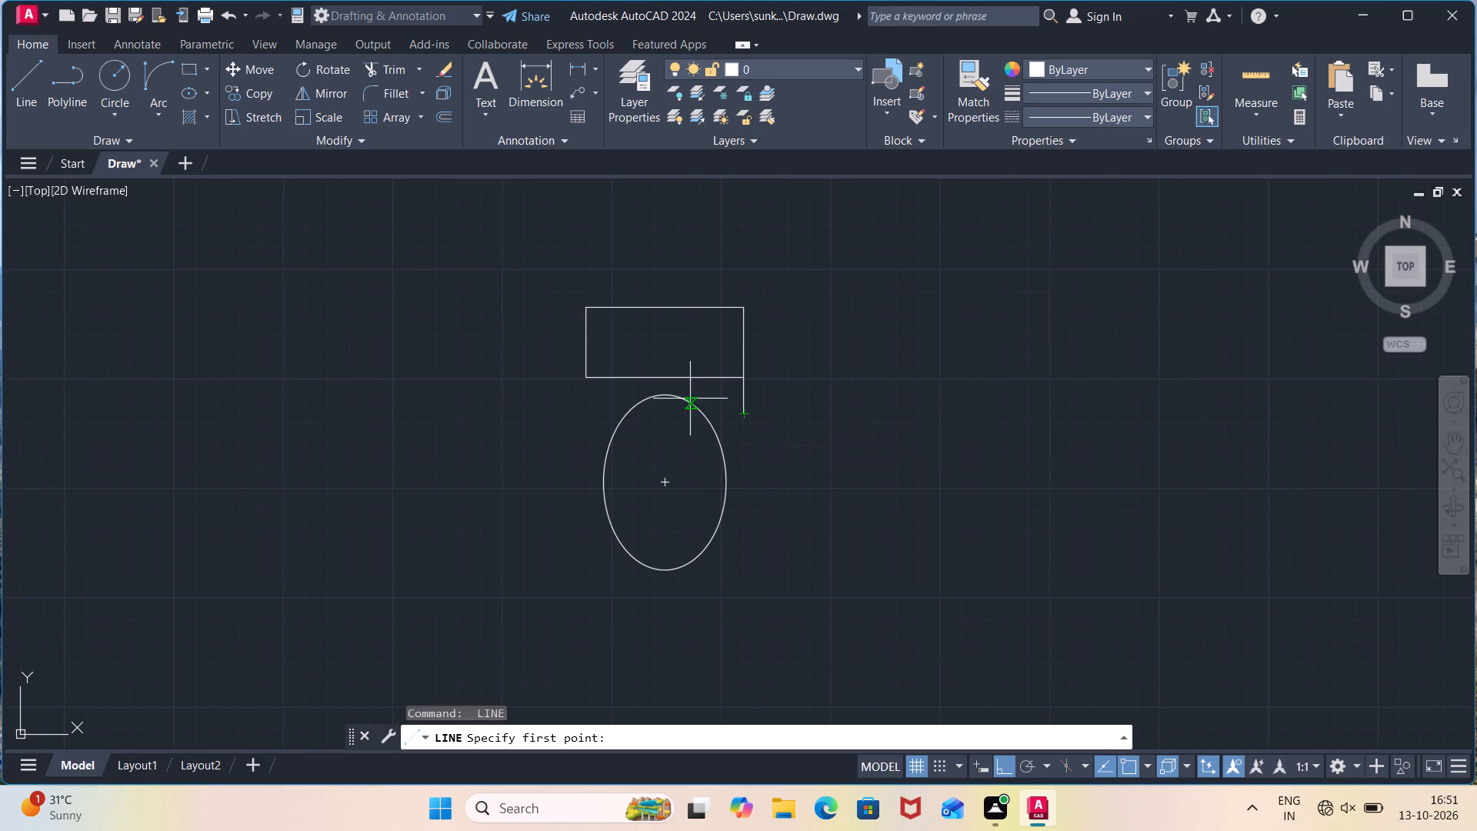
pyautogui.click(584, 380)
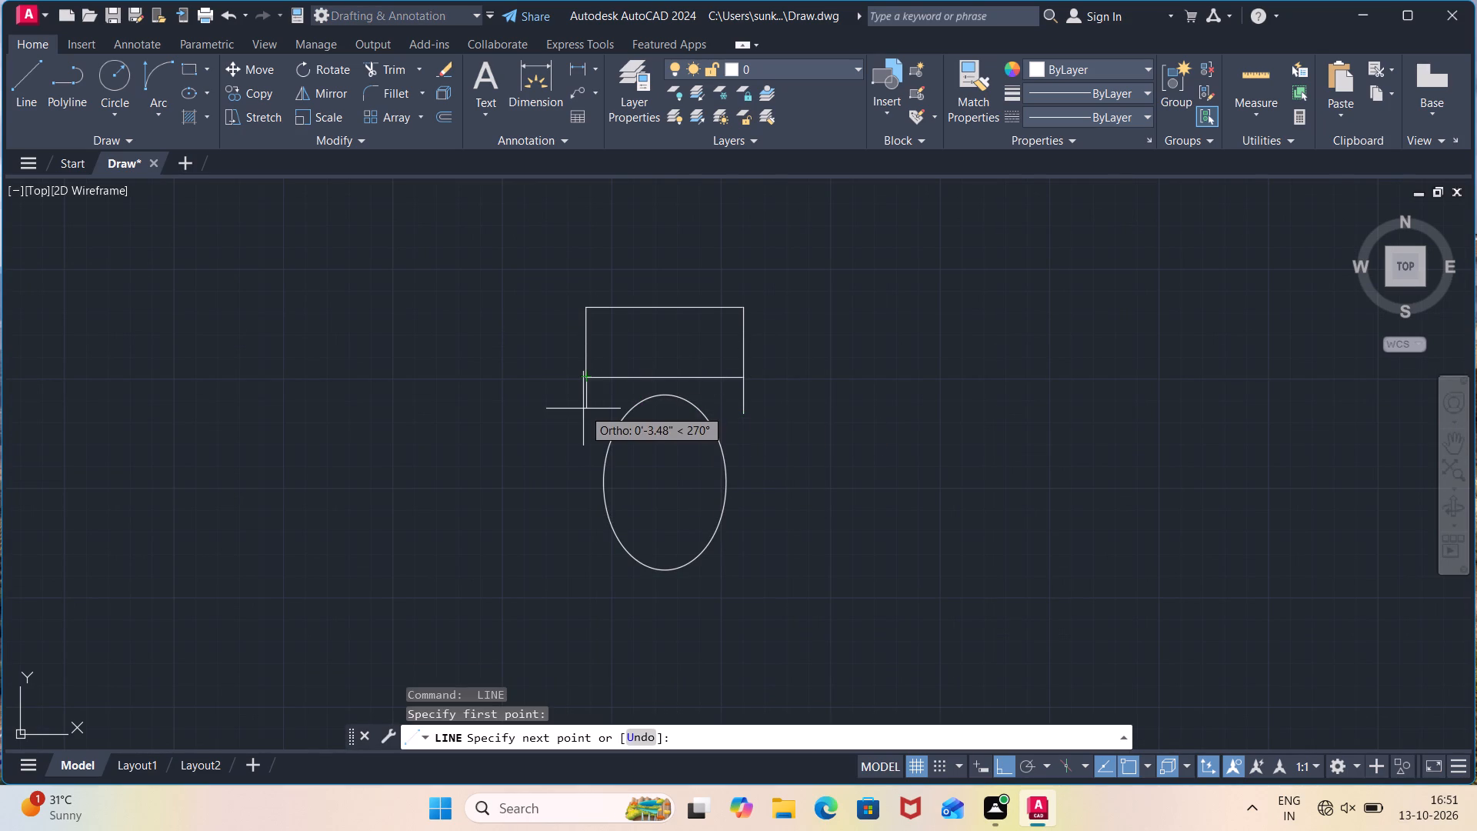
pyautogui.click(583, 416)
pyautogui.press('space')
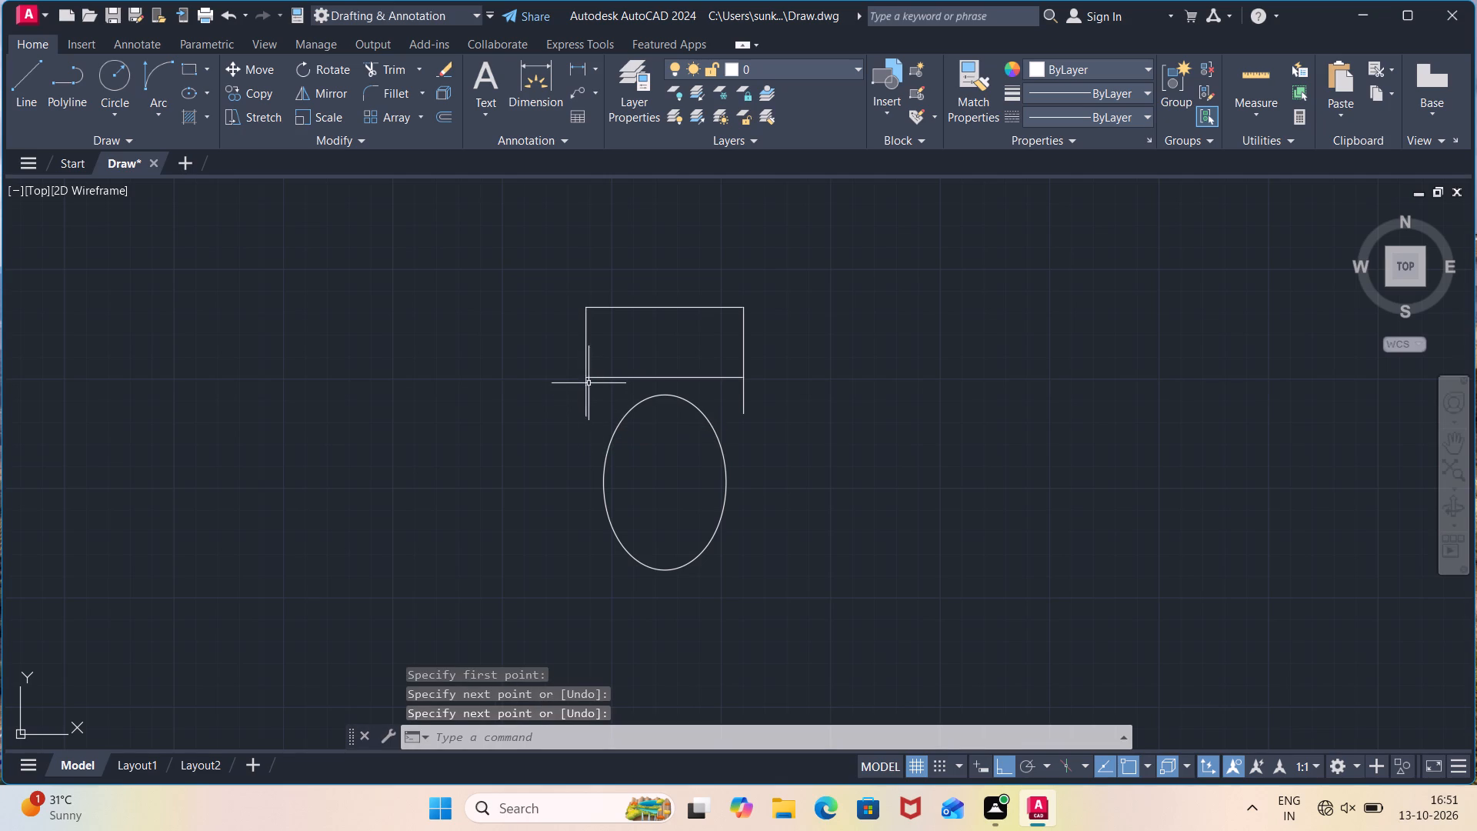
# Move the two short vertical lines 3" inward from the rectangle's bottom corners, left one first.
pyautogui.click(584, 395)
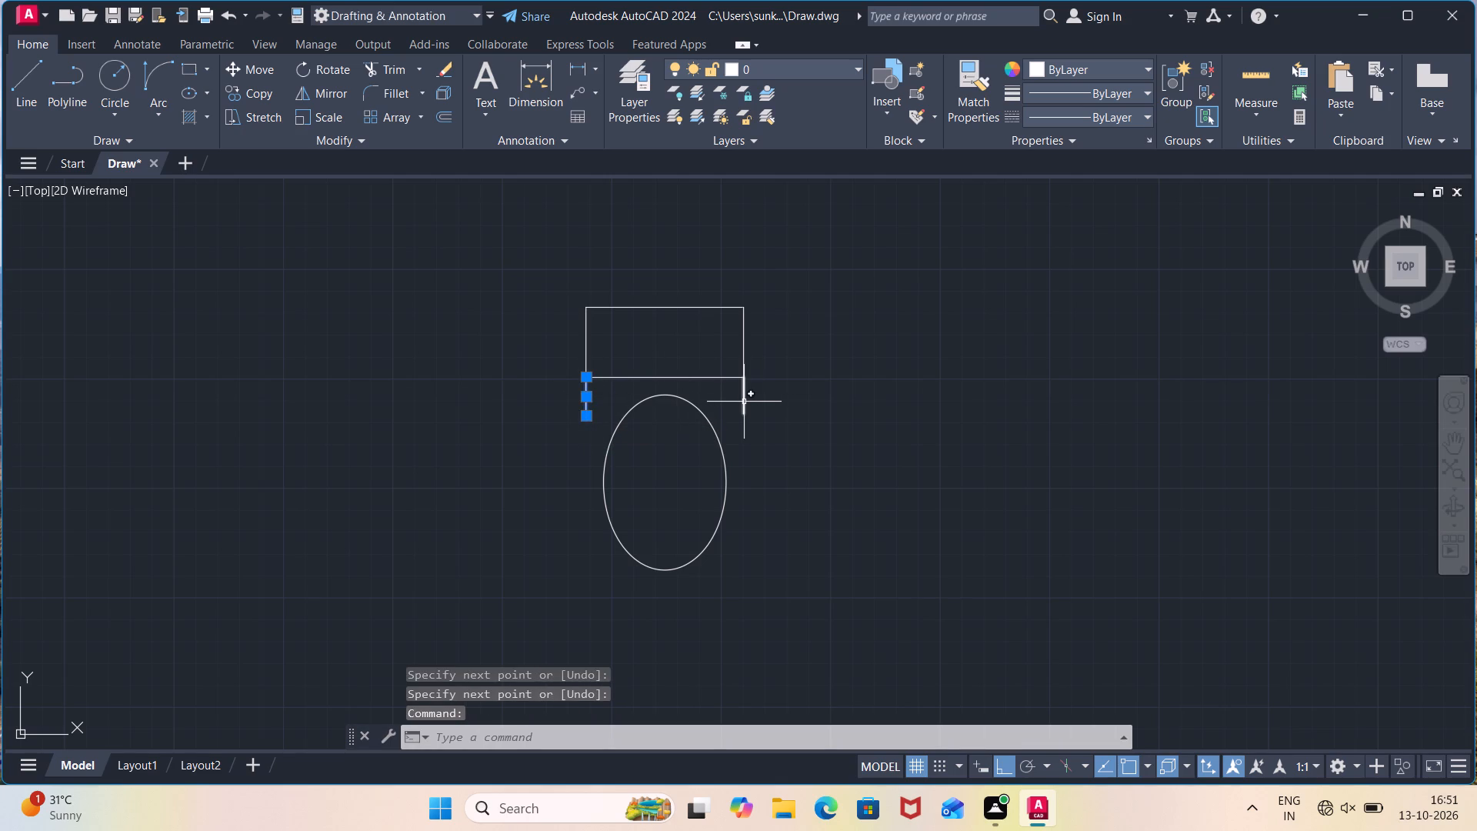
pyautogui.press('m')
pyautogui.press('Return')
pyautogui.click(589, 373)
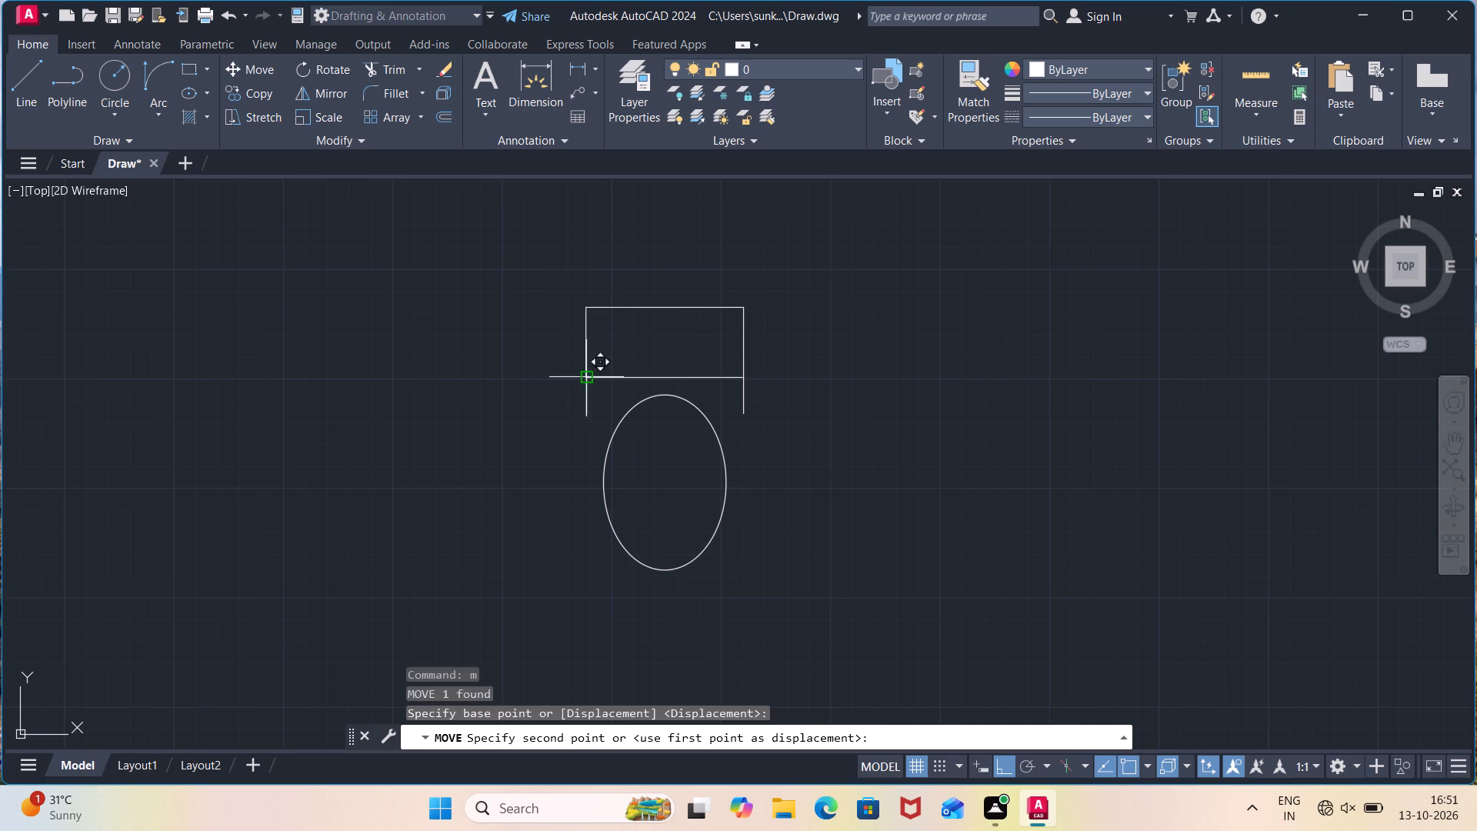
pyautogui.write('3"')
pyautogui.press('Return')
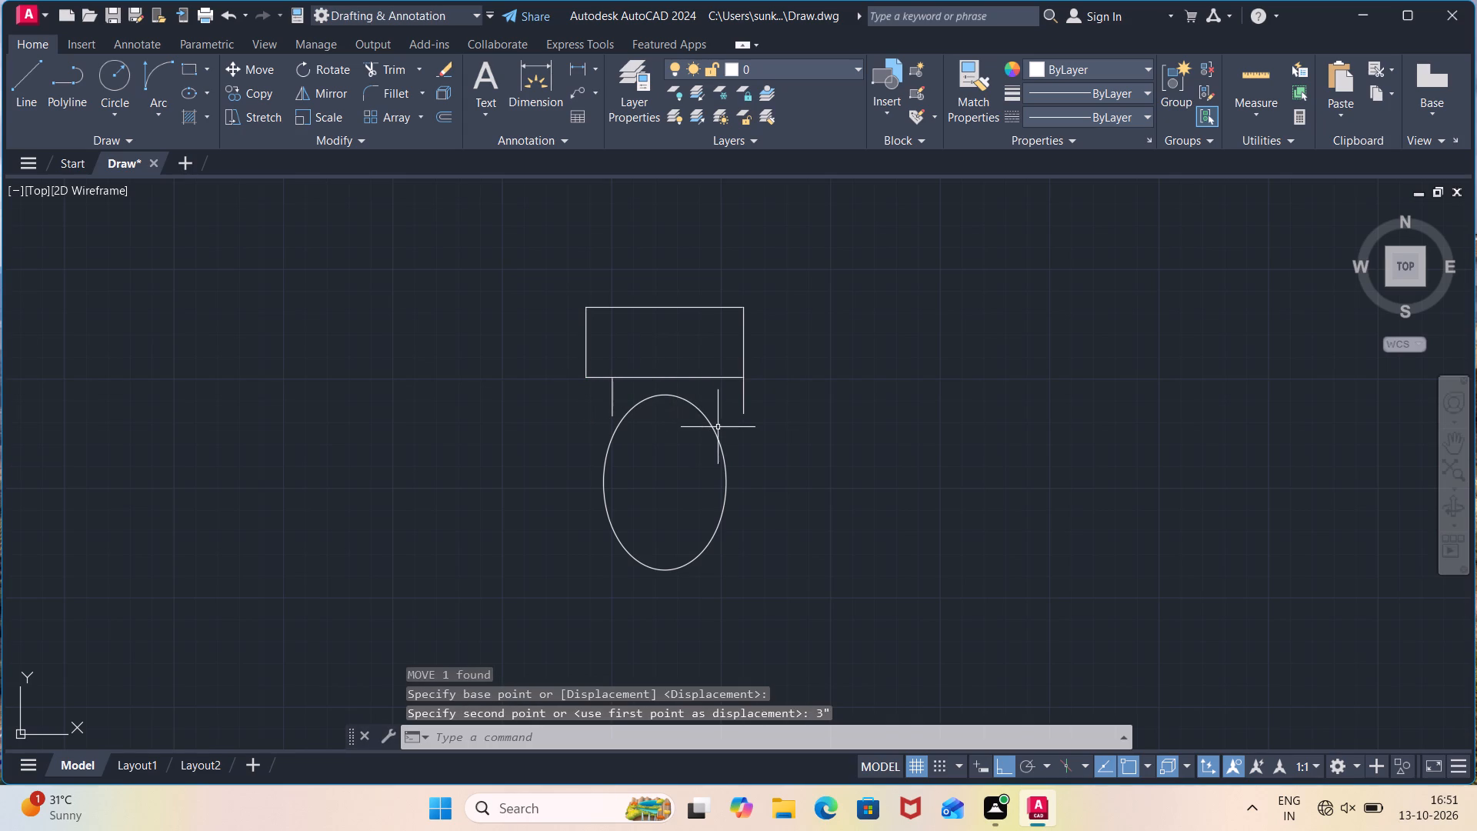
pyautogui.click(743, 396)
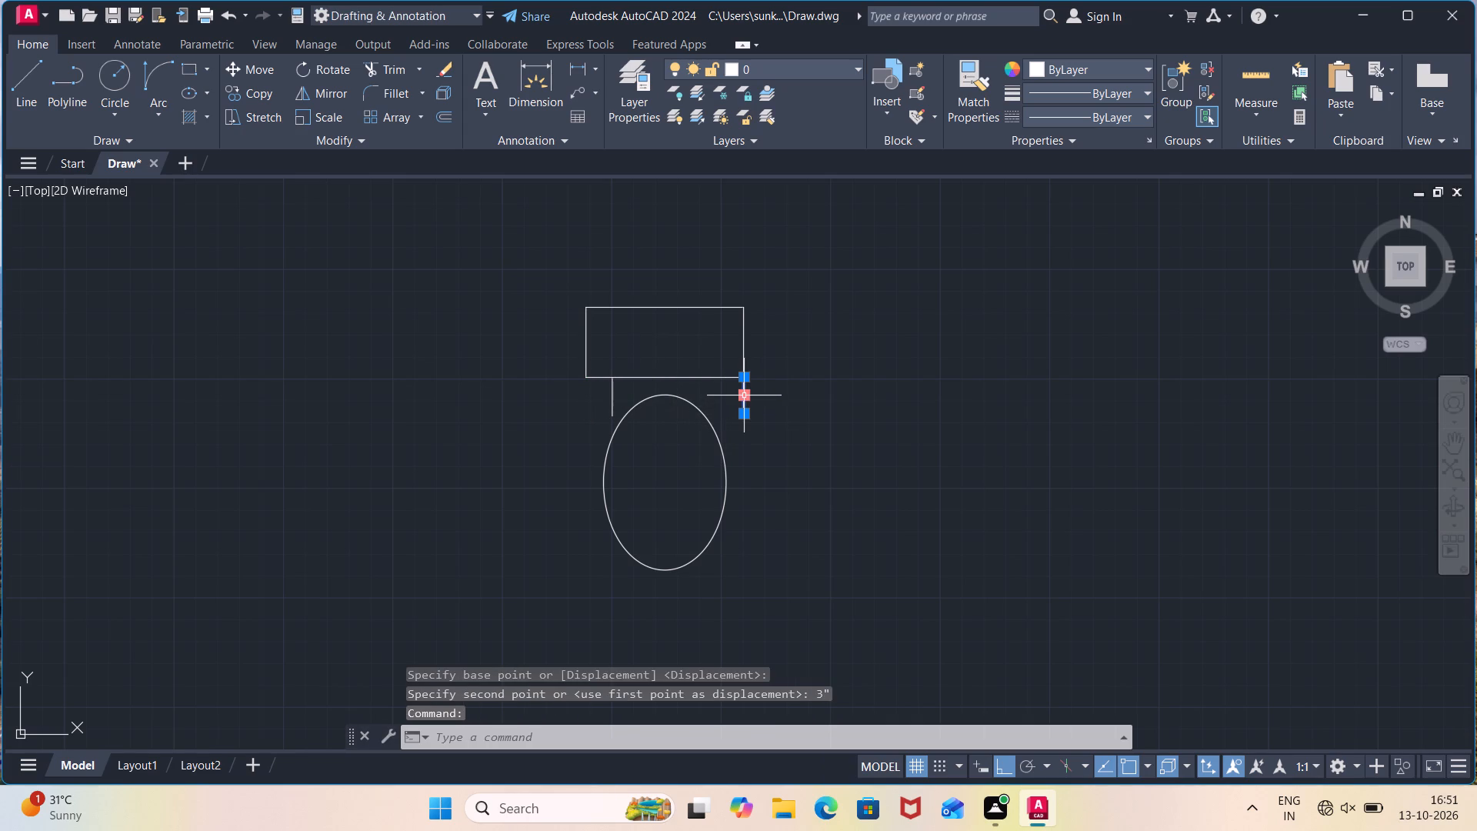
pyautogui.press('m')
pyautogui.press('Return')
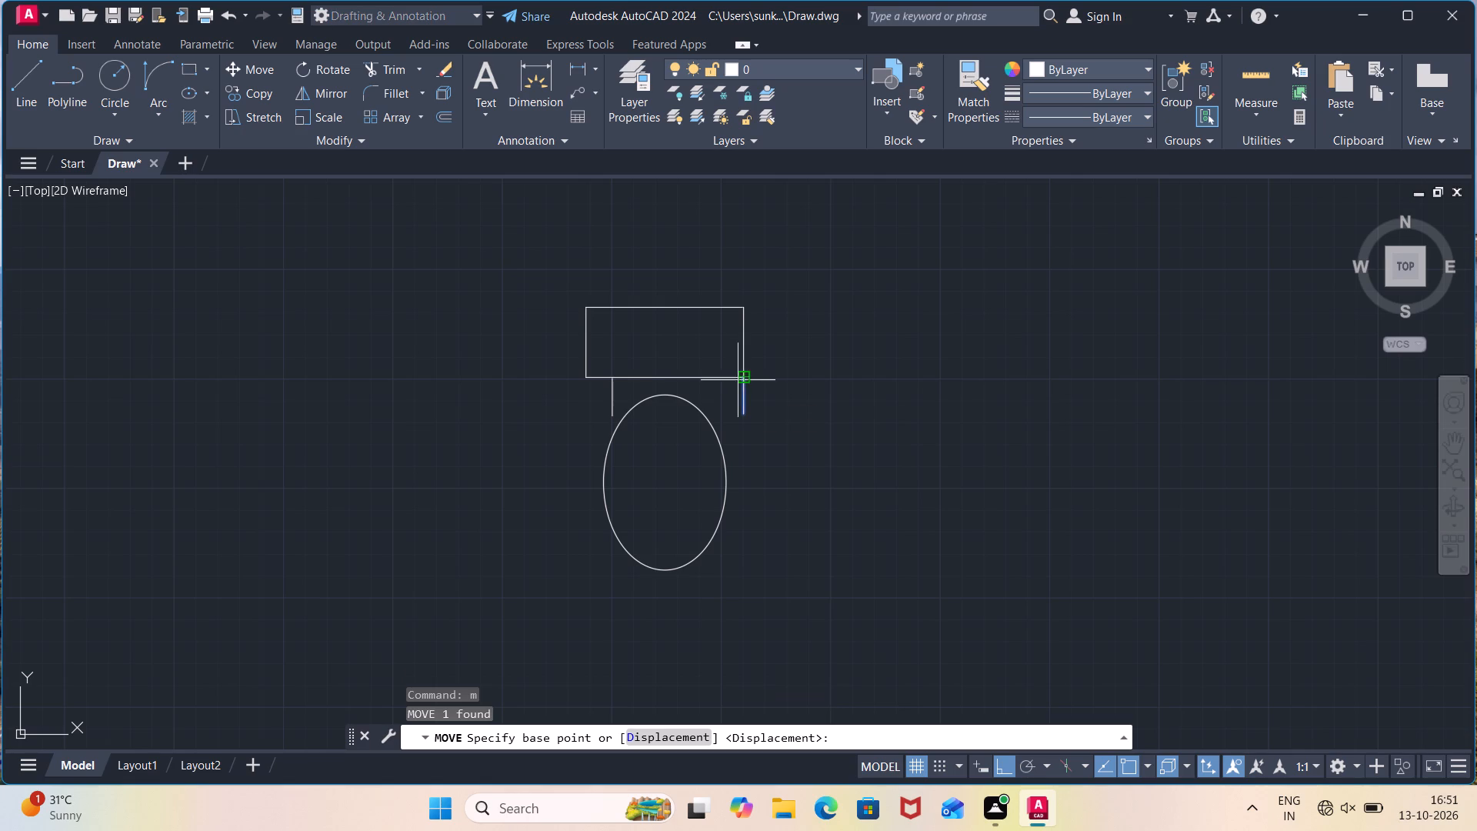
pyautogui.click(745, 378)
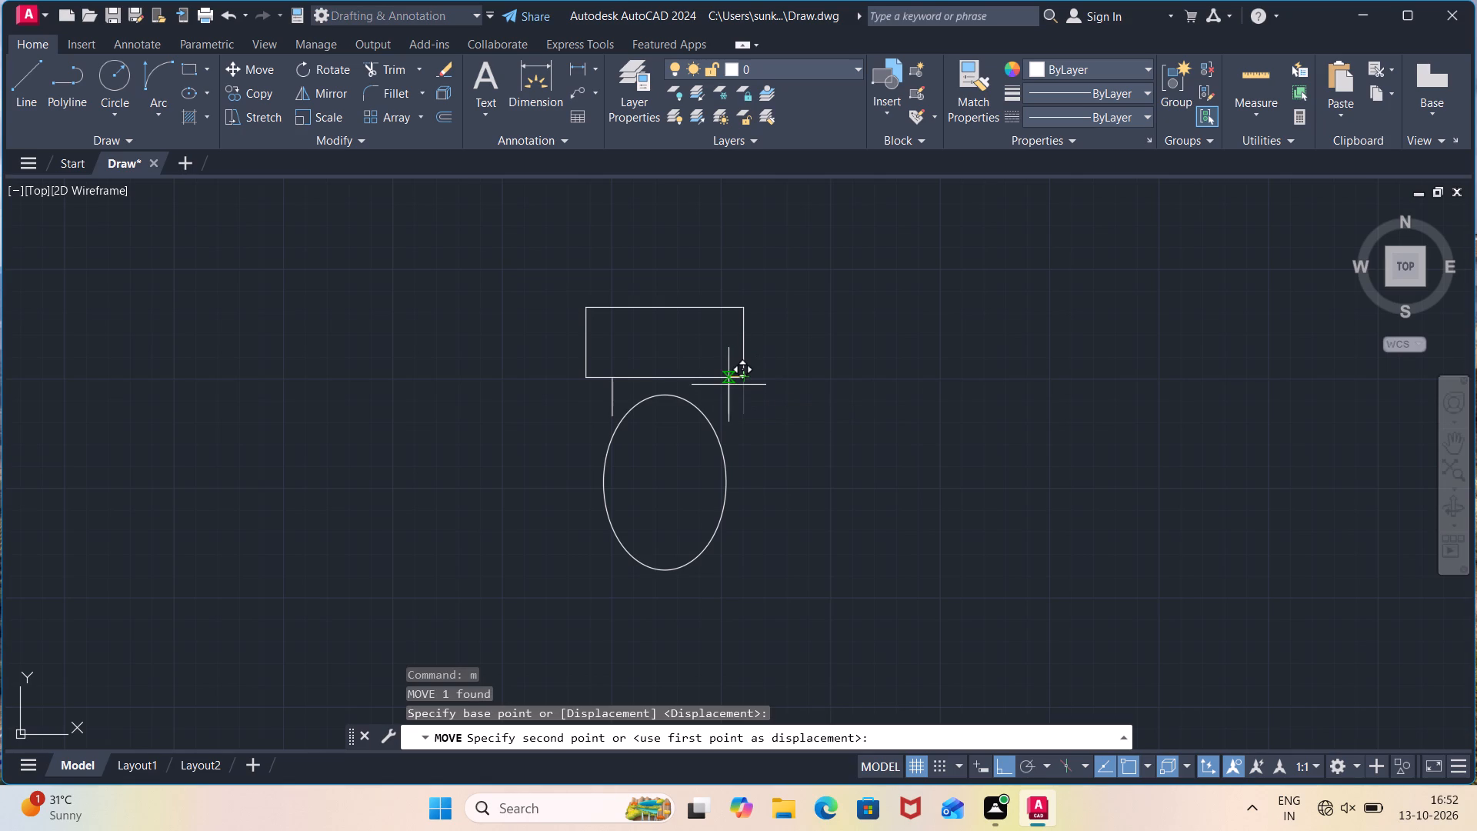
pyautogui.write('3"')
pyautogui.press('Return')
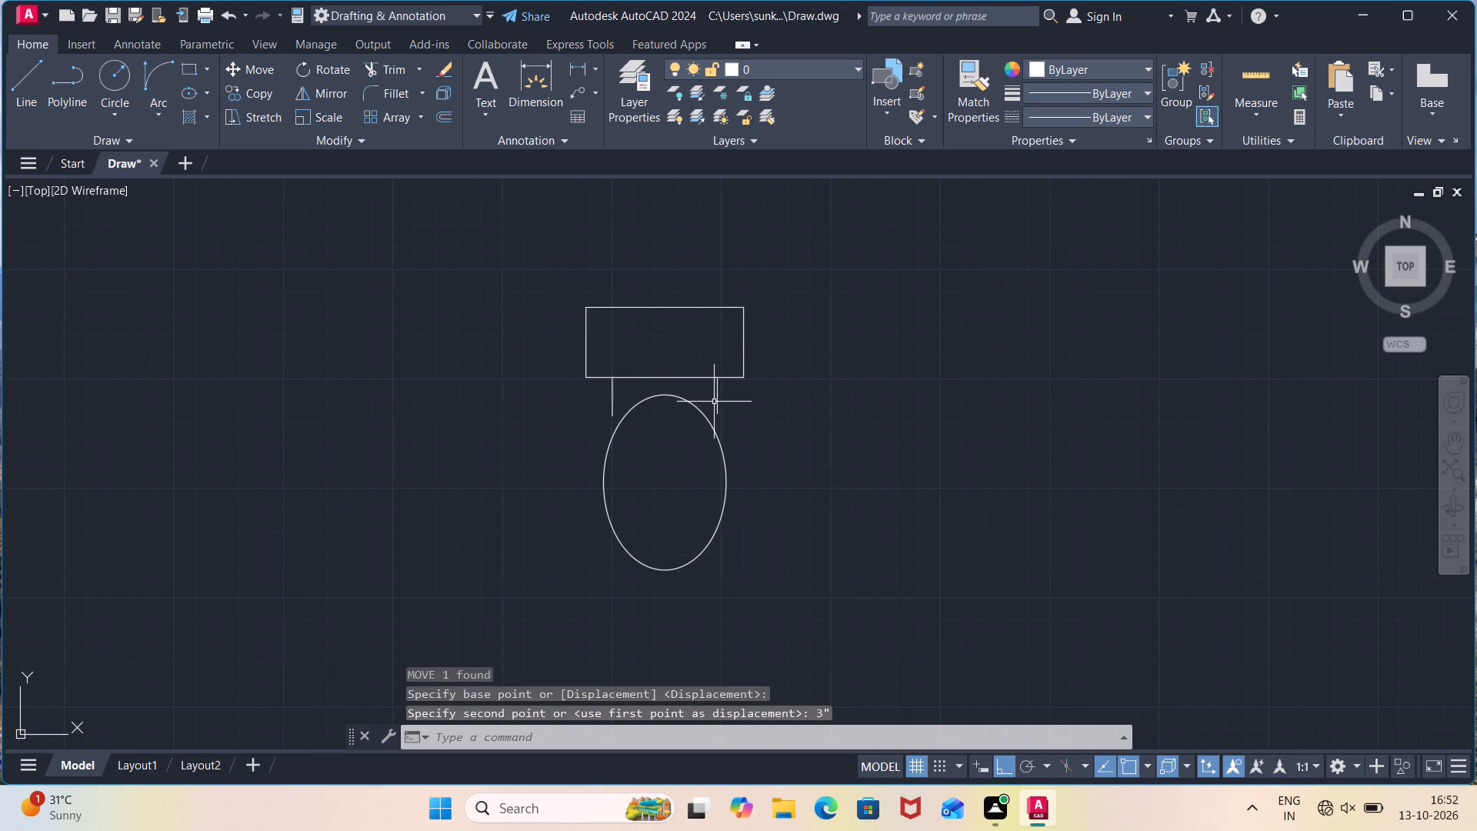
# Stretch the lower ends of both short lines onto the ellipse's right and left sides, making them slightly slanted.
pyautogui.click(718, 400)
pyautogui.click(718, 417)
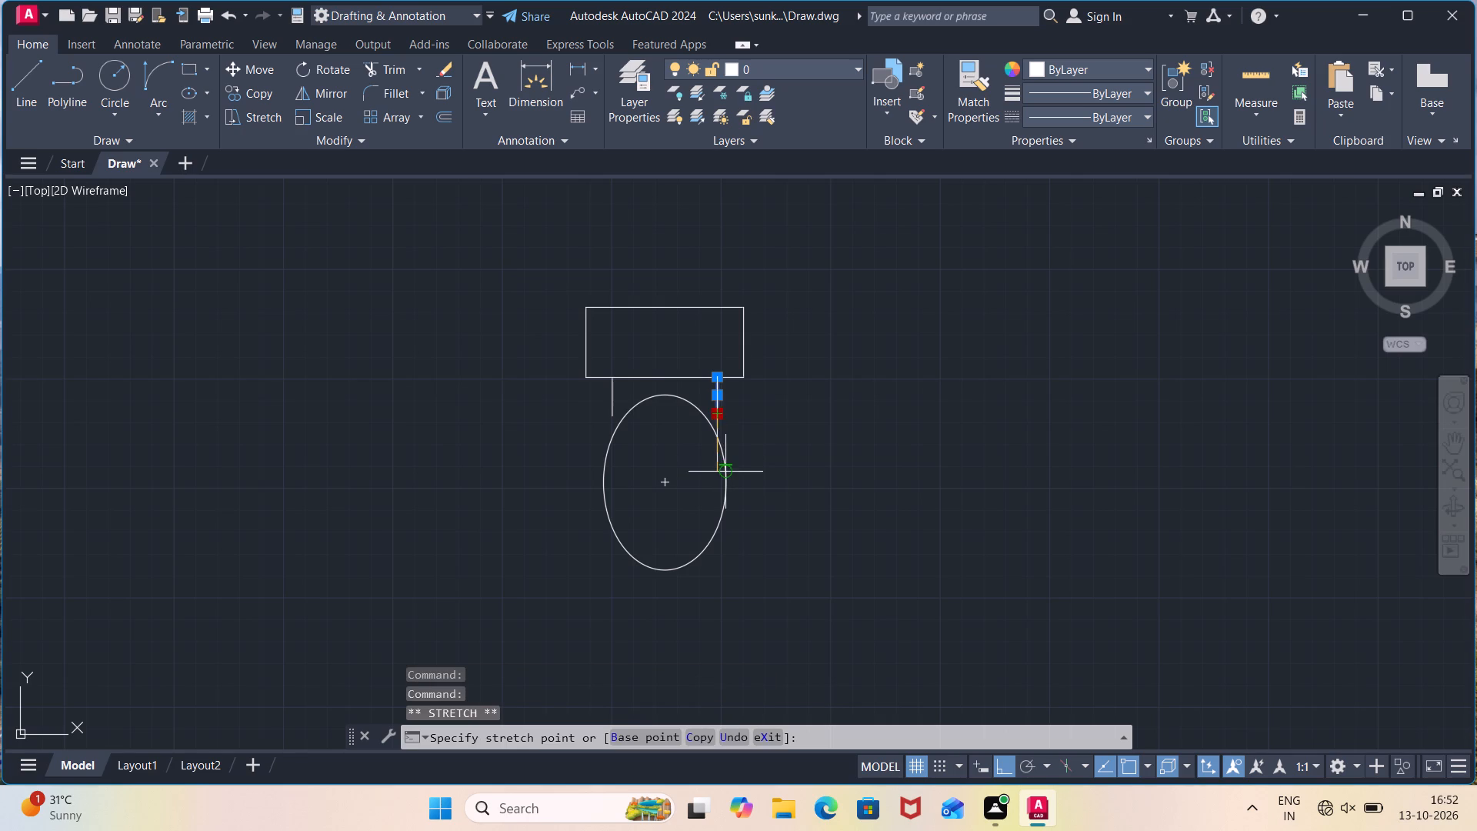
pyautogui.click(724, 473)
pyautogui.click(613, 410)
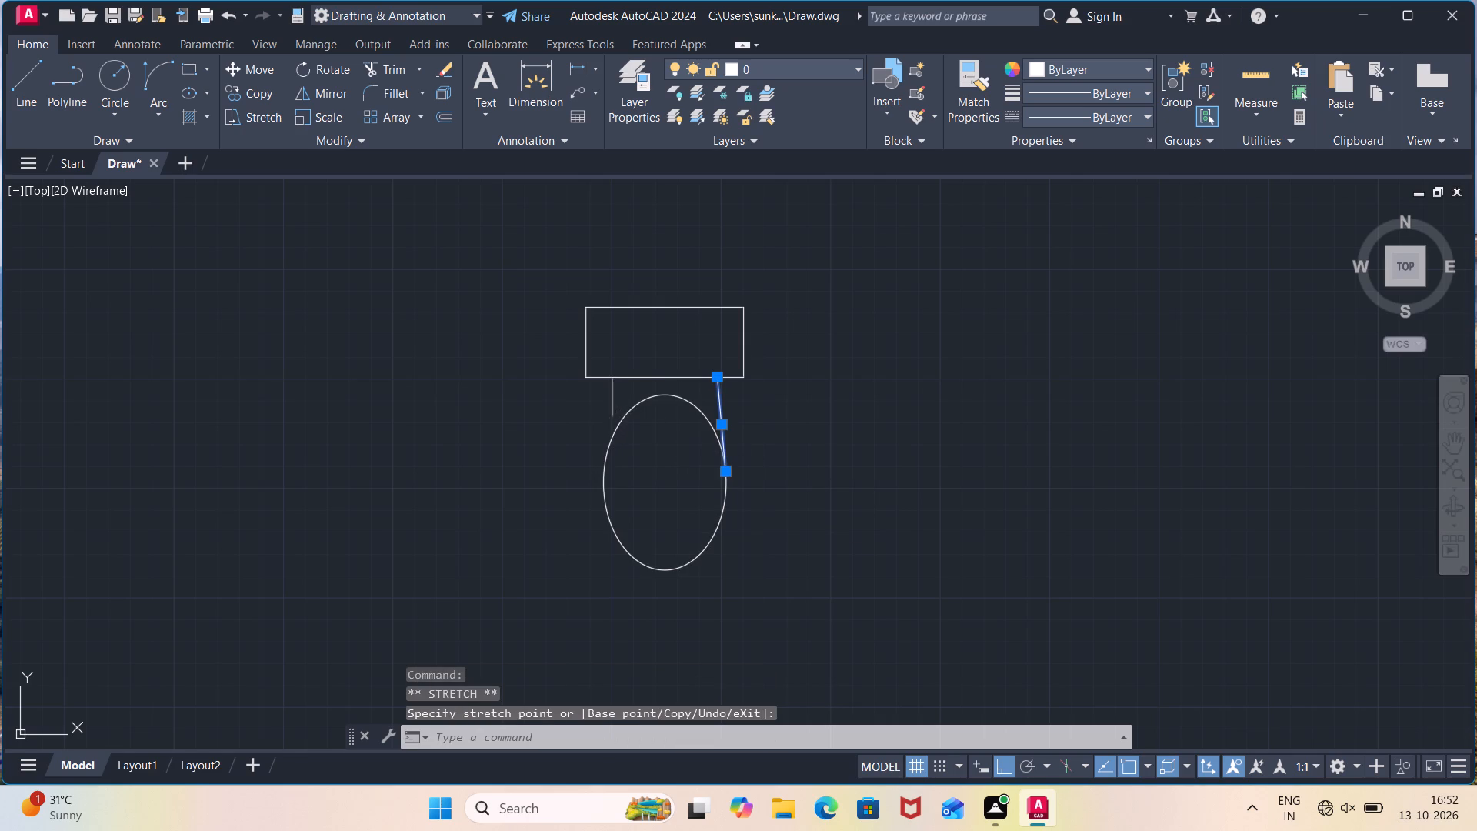
pyautogui.click(612, 414)
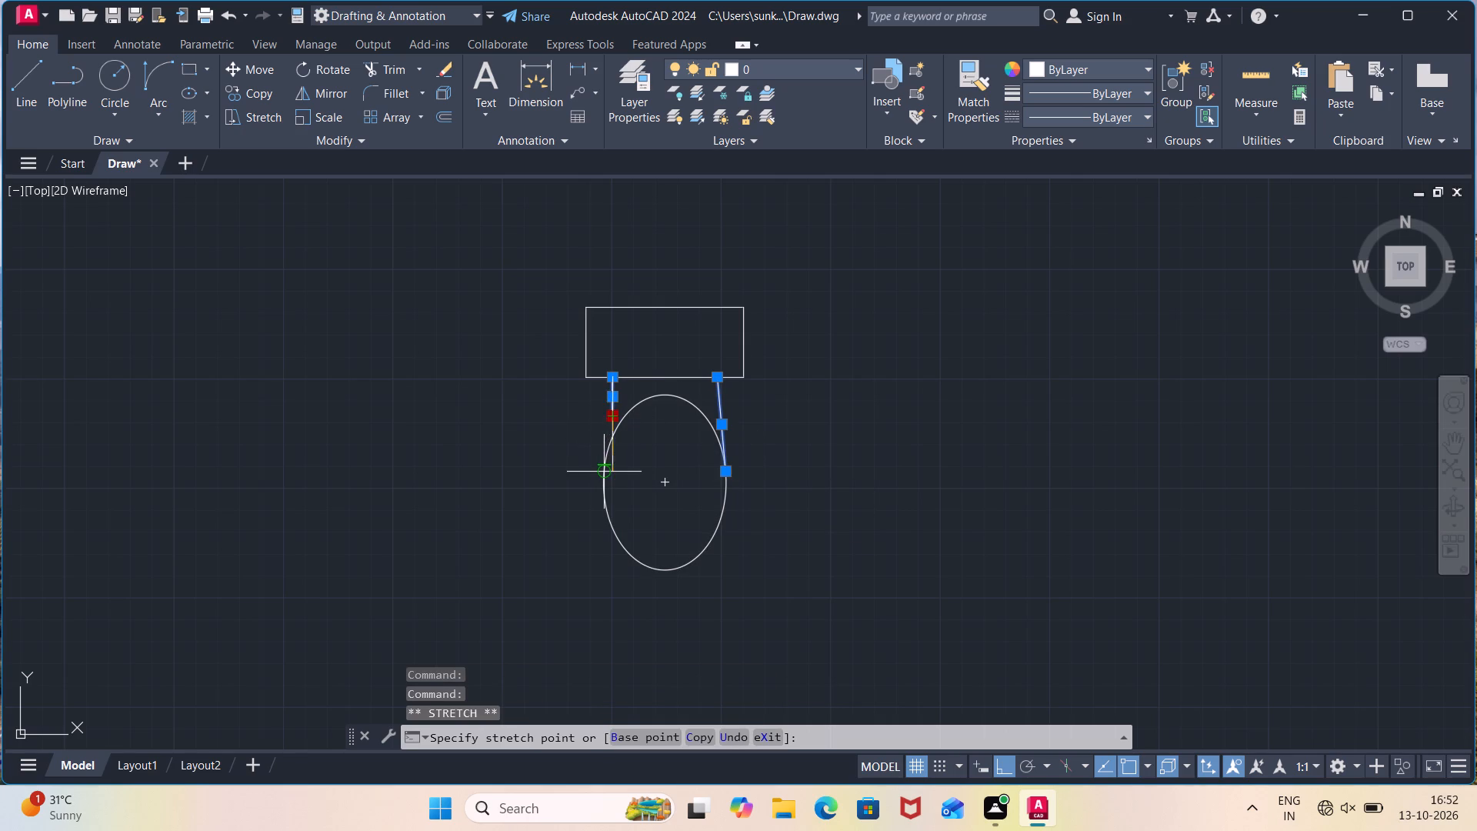
pyautogui.click(602, 475)
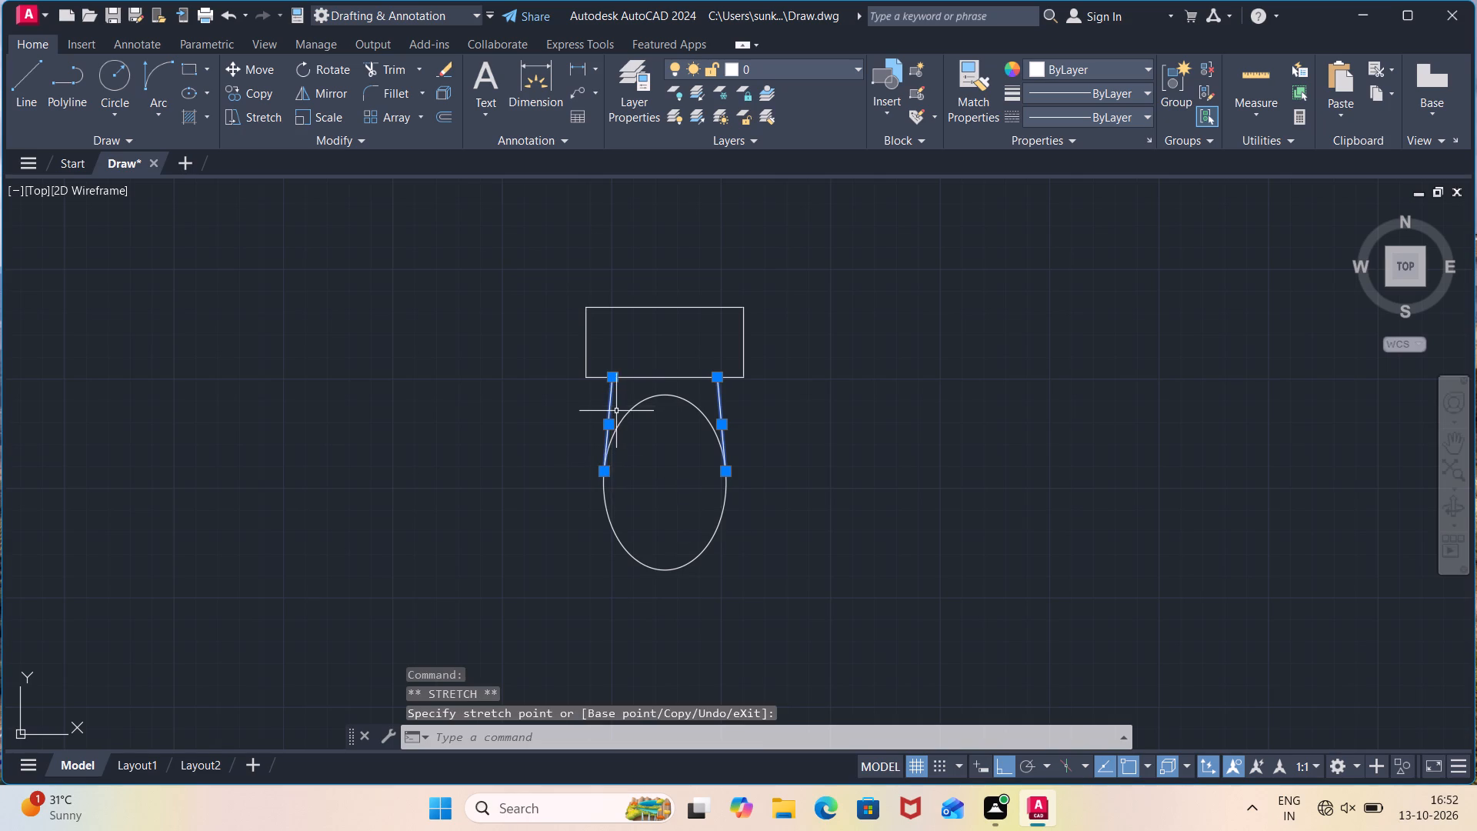
pyautogui.press('Escape')
# Fillet the rectangle's two top corners with a 3" radius, using the Multiple option.
pyautogui.press('f')
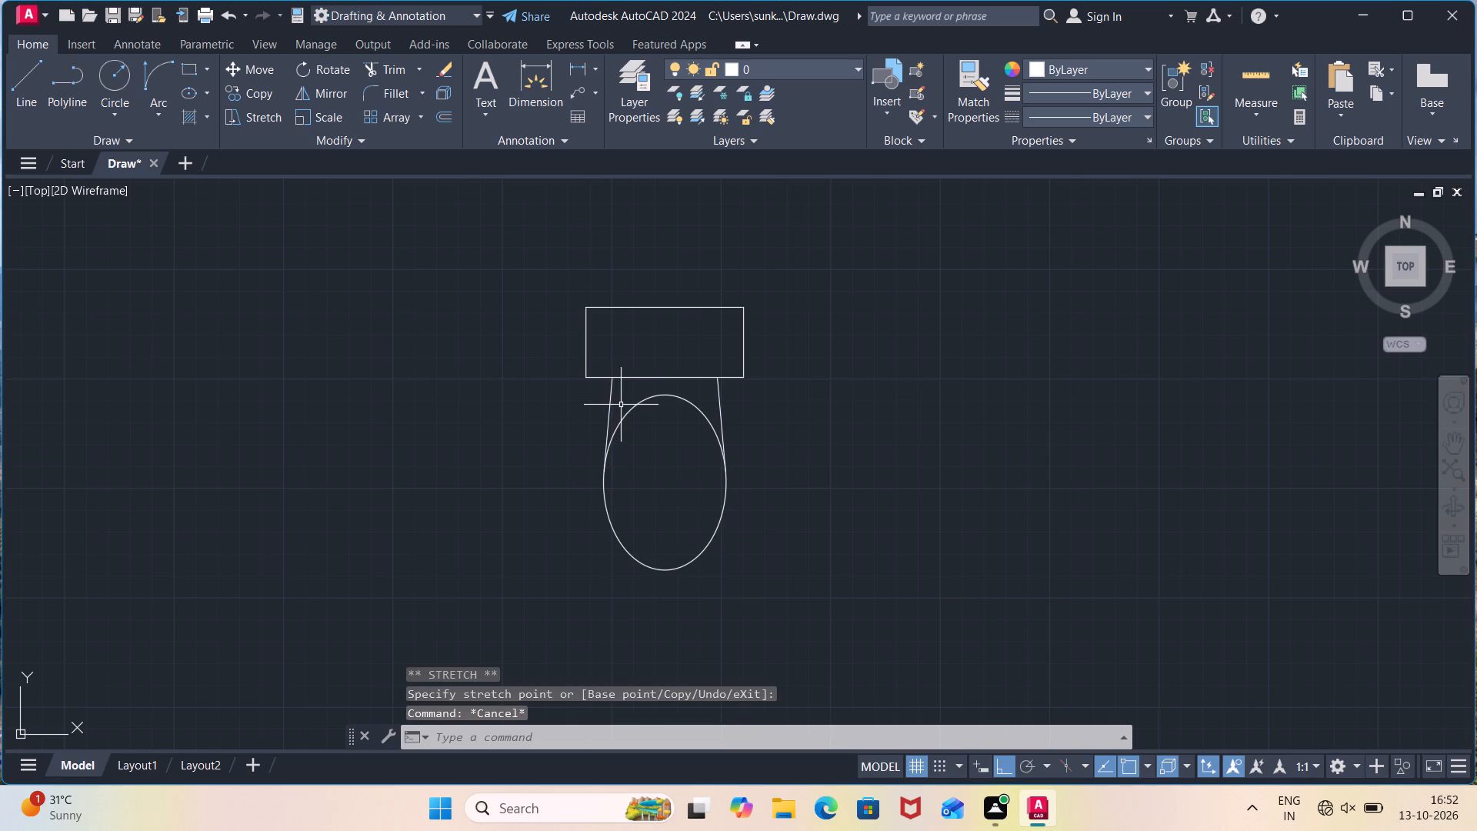
pyautogui.press('Return')
pyautogui.press('r')
pyautogui.press('Return')
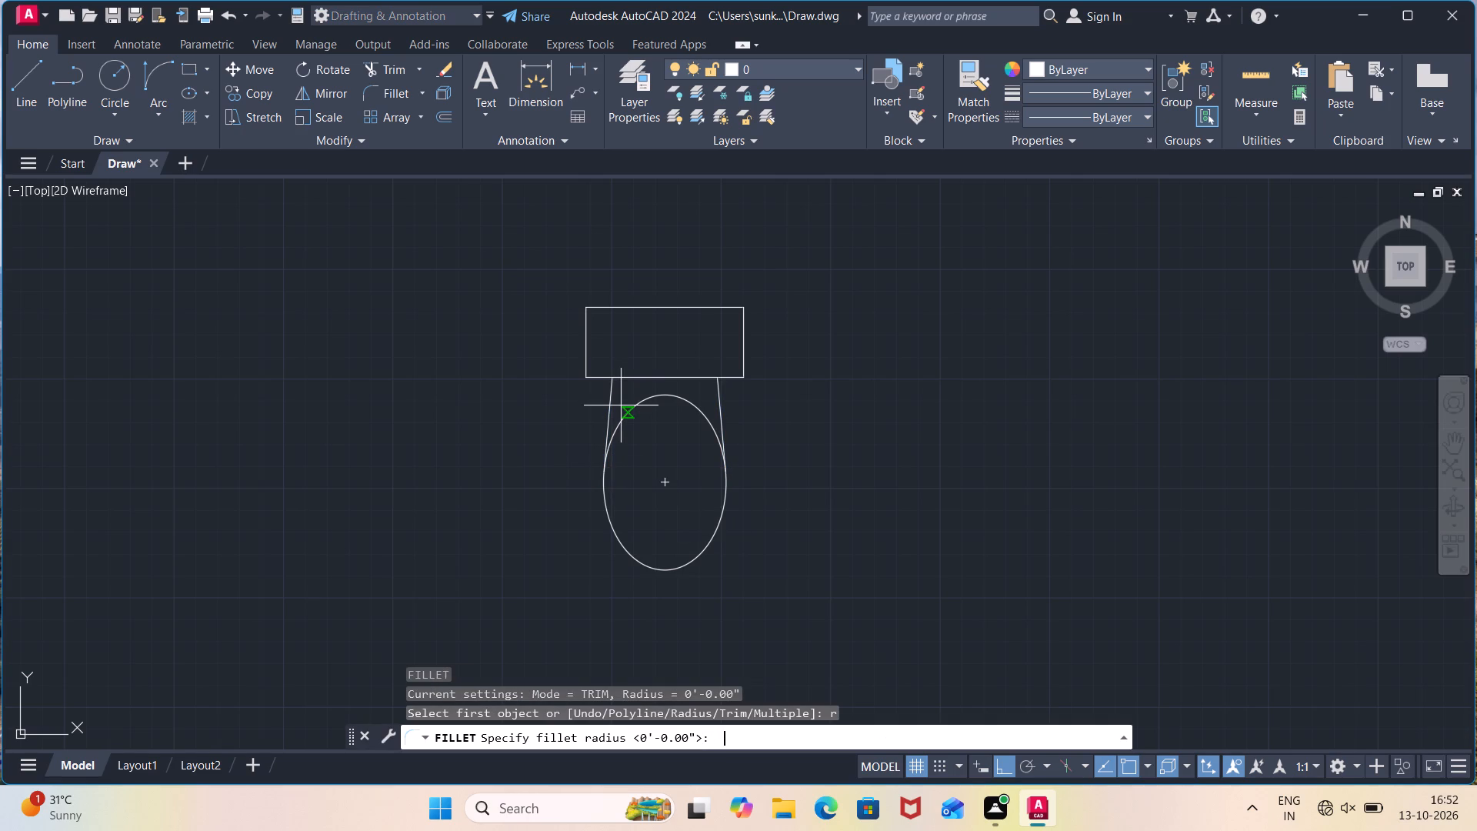
pyautogui.write('3"')
pyautogui.press('Return')
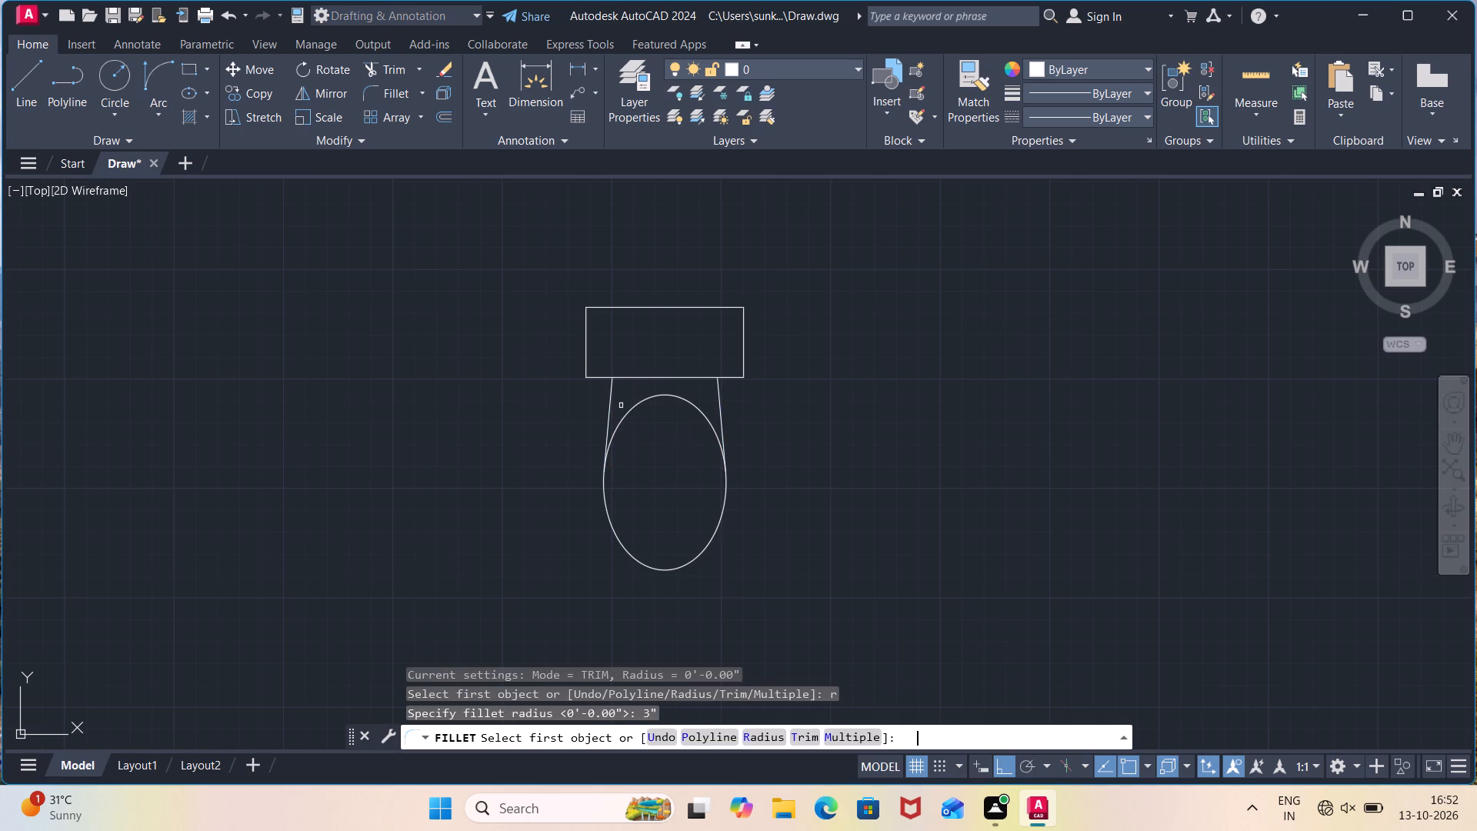
pyautogui.press('m')
pyautogui.press('Return')
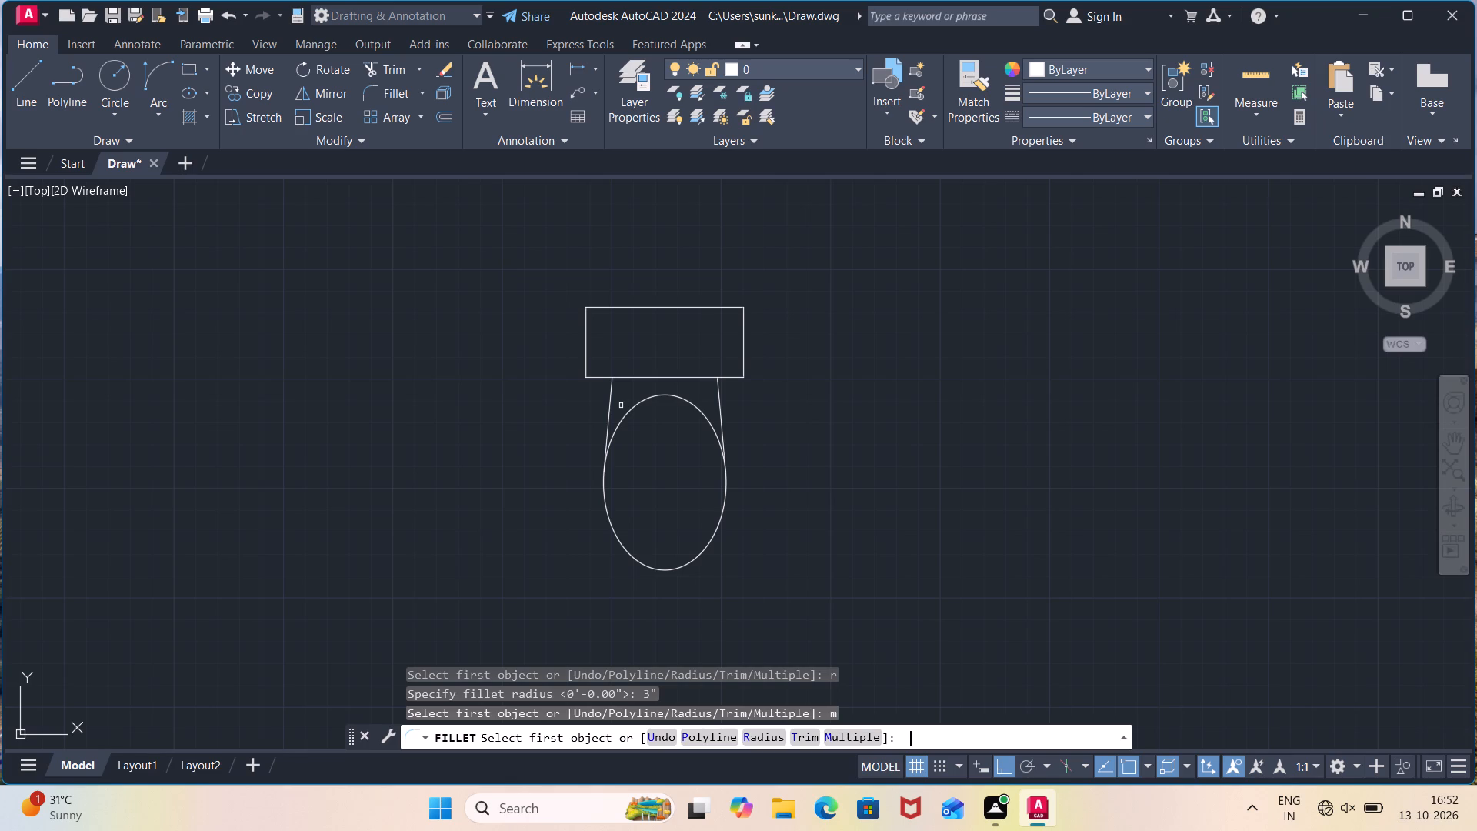
pyautogui.click(585, 332)
pyautogui.click(611, 304)
pyautogui.click(609, 306)
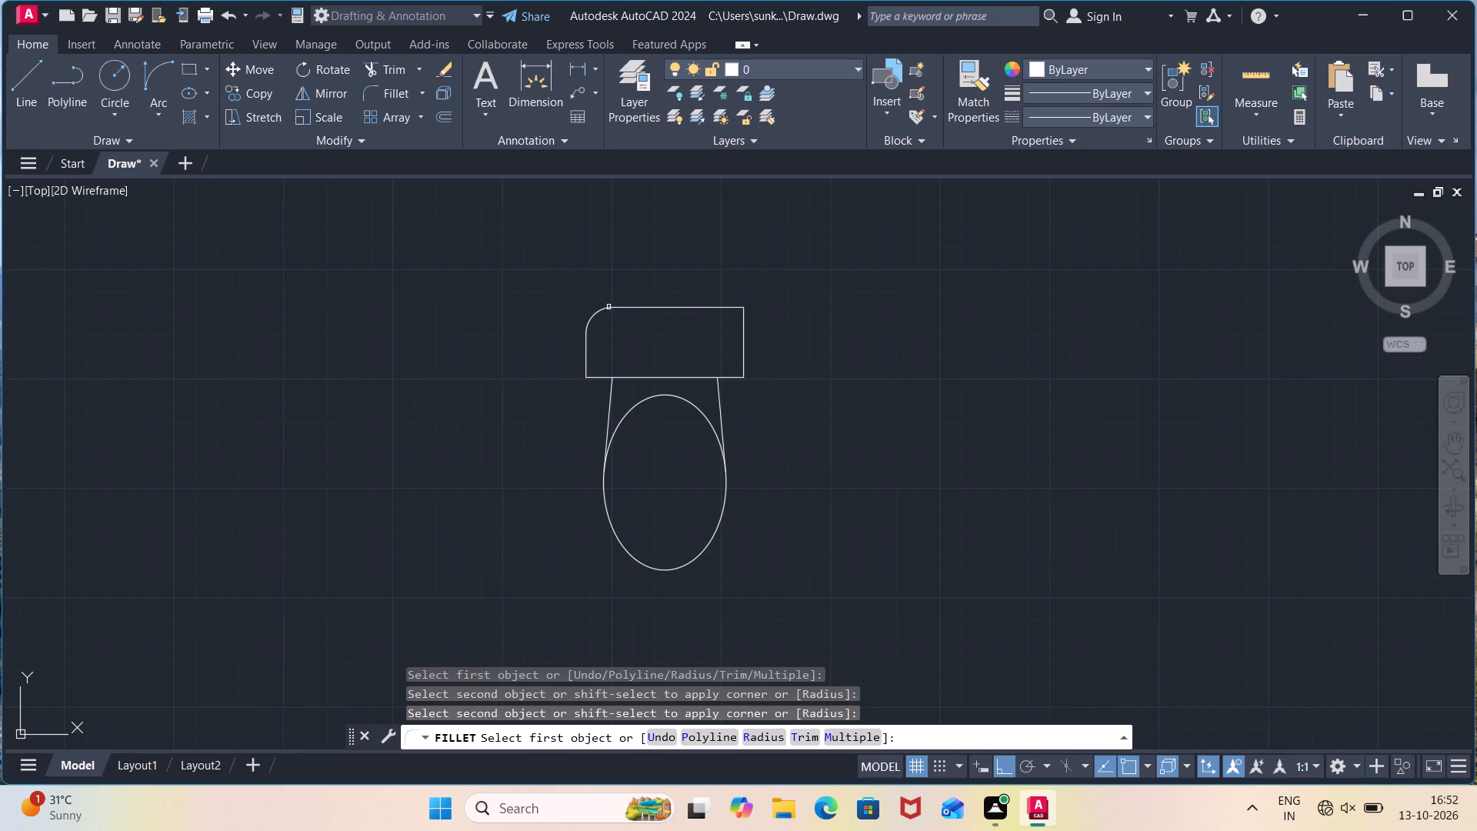
pyautogui.click(675, 306)
pyautogui.click(742, 335)
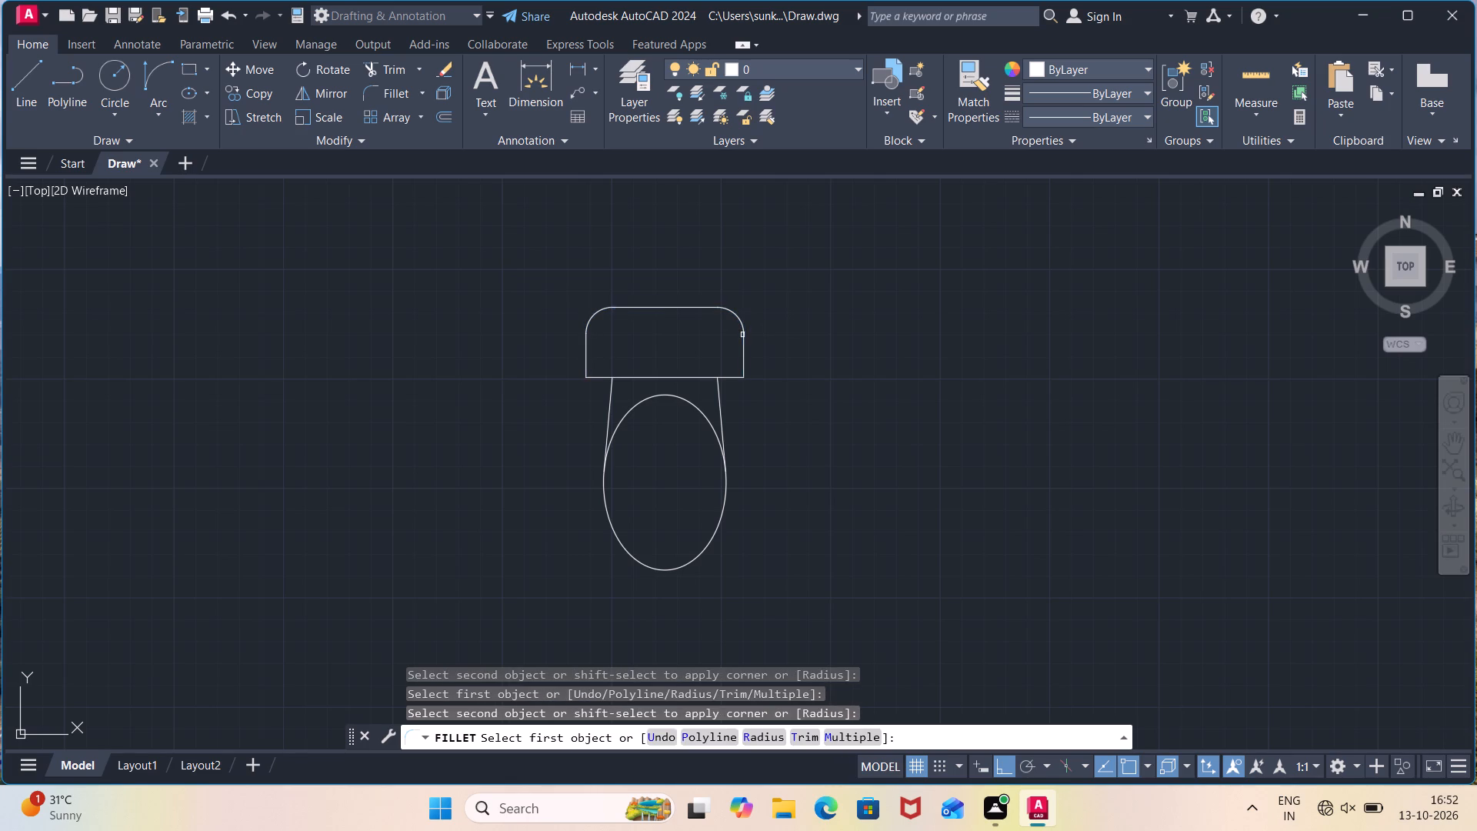
# Fillet the rectangle's two bottom corners with the same 3" radius.
pyautogui.click(745, 364)
pyautogui.click(734, 380)
pyautogui.click(588, 359)
pyautogui.click(598, 379)
pyautogui.scroll(-2, 636, 391)
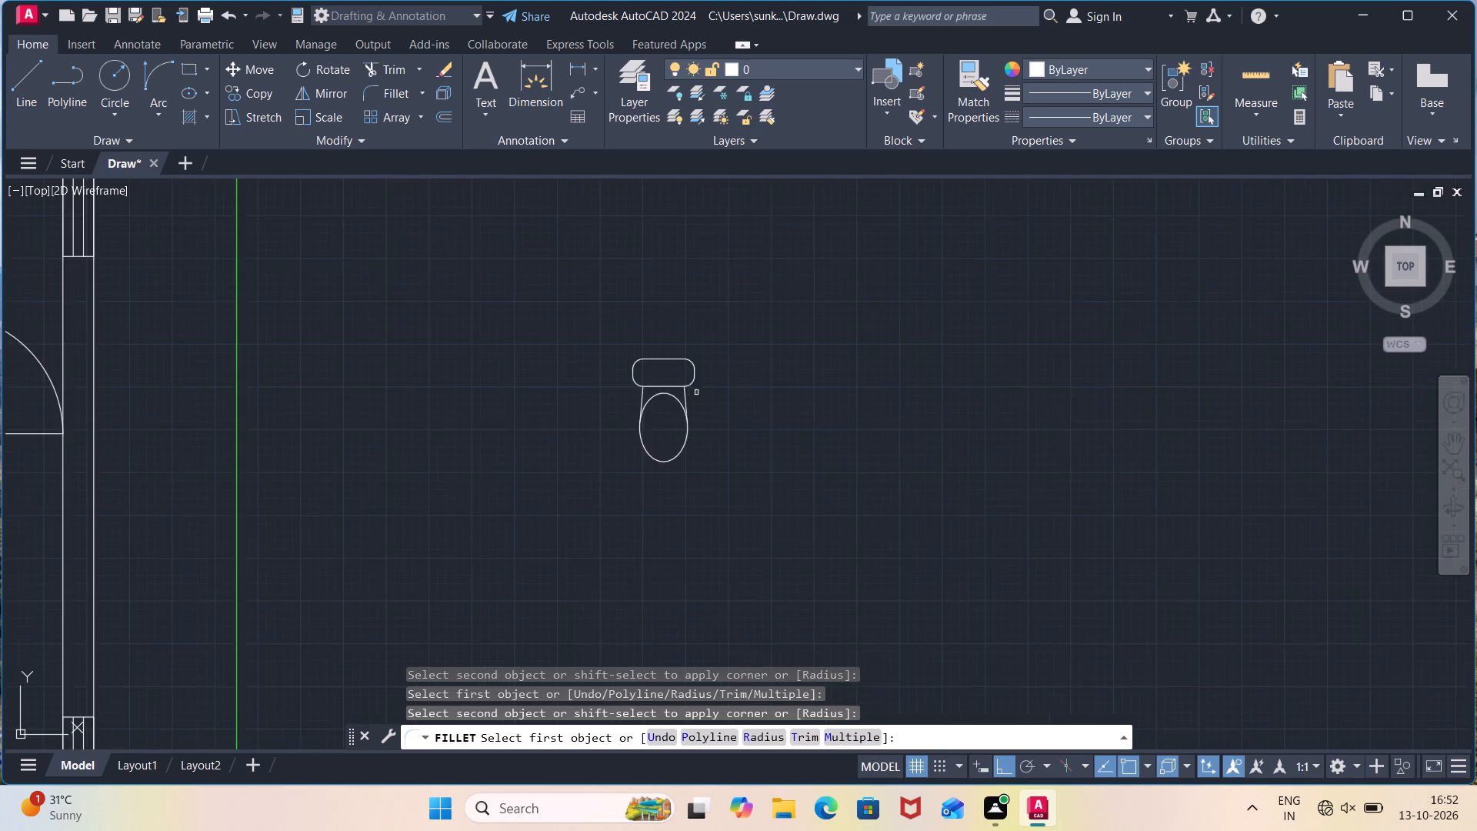
pyautogui.scroll(-1, 697, 392)
pyautogui.press('Escape')
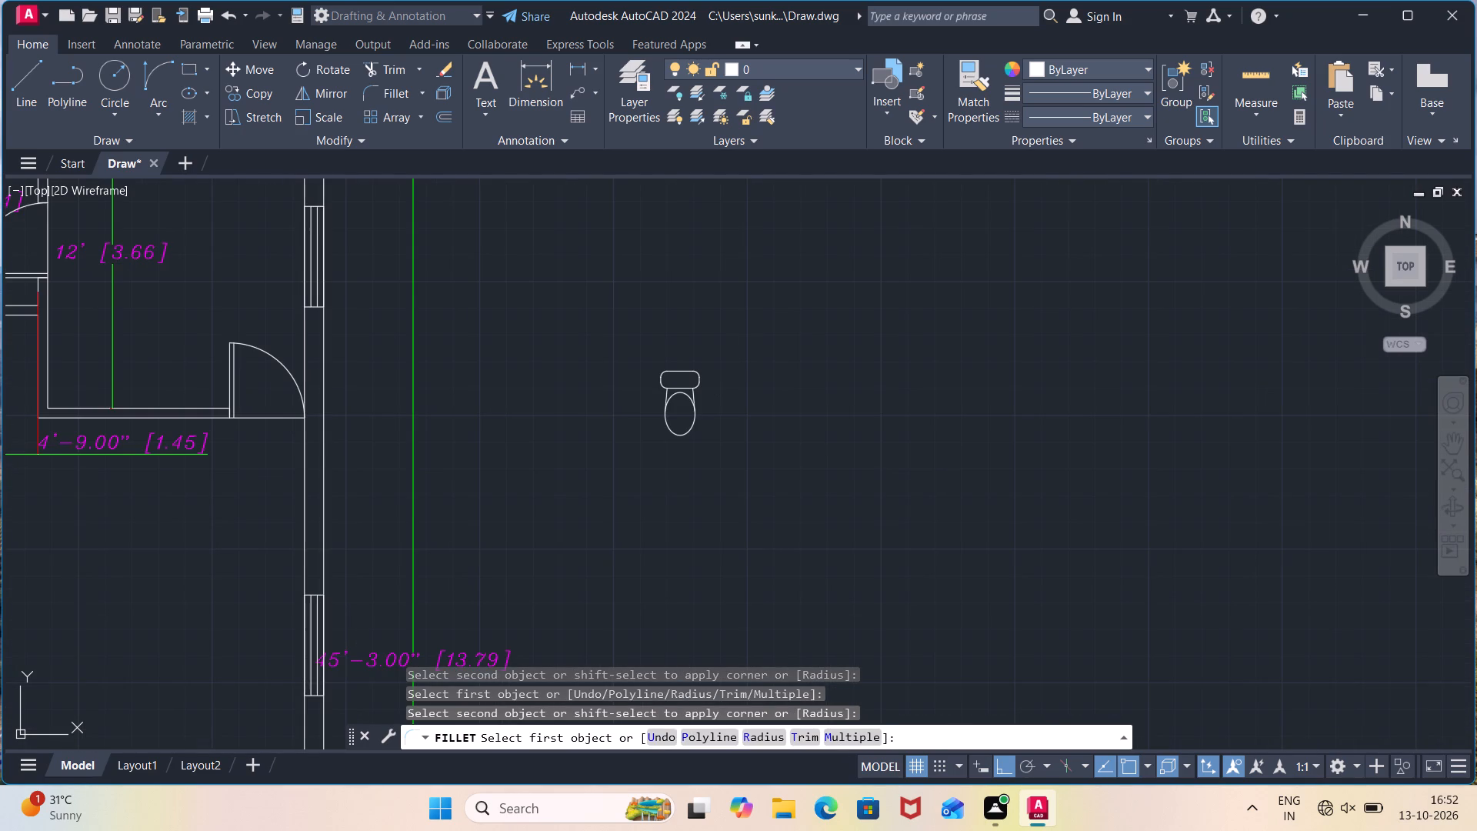
# Copy the whole toilet symbol horizontally about 5'-2" to the right of the original.
pyautogui.click(746, 352)
pyautogui.click(614, 459)
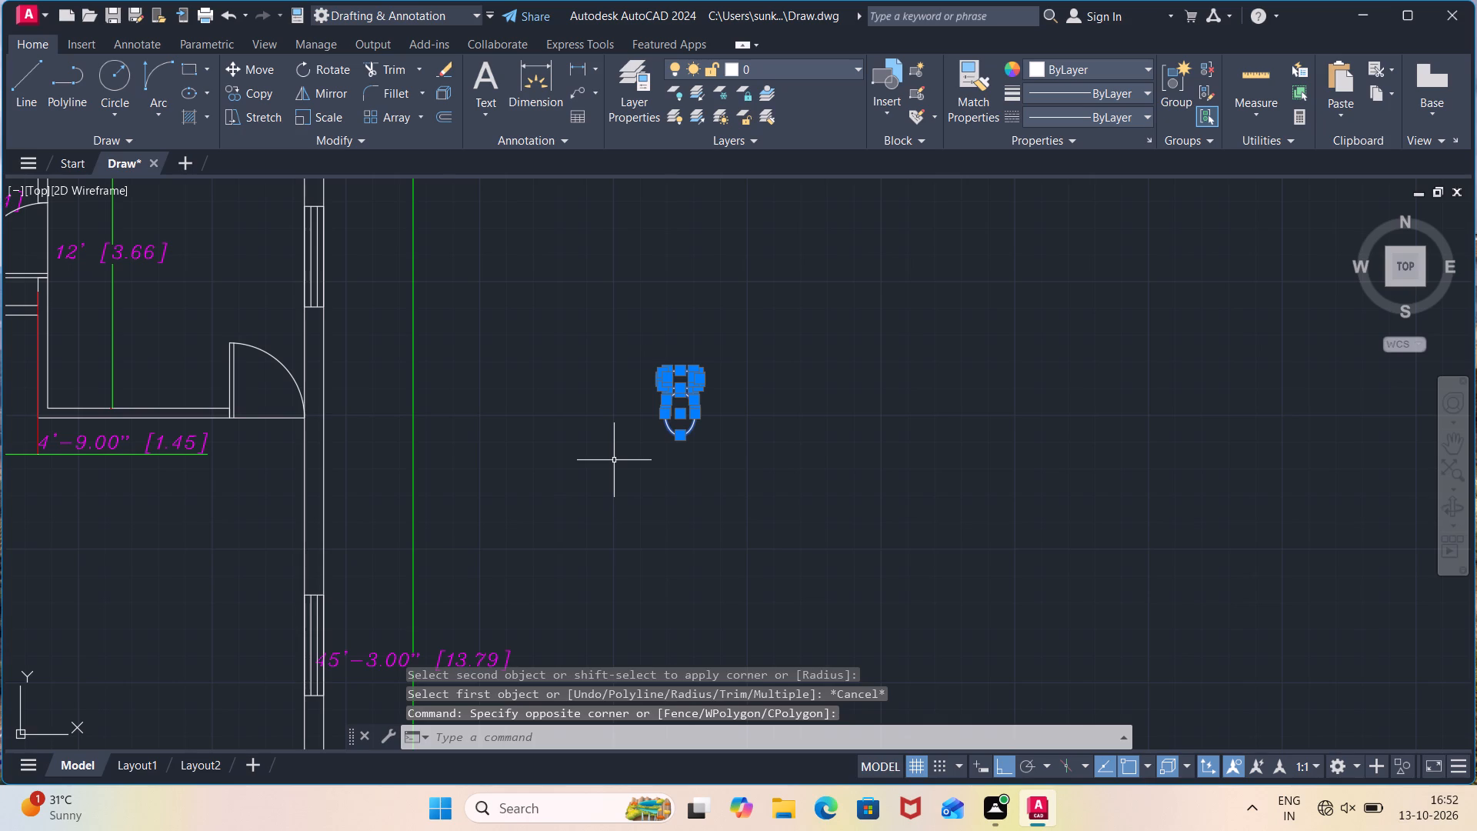
pyautogui.write('co')
pyautogui.press('Return')
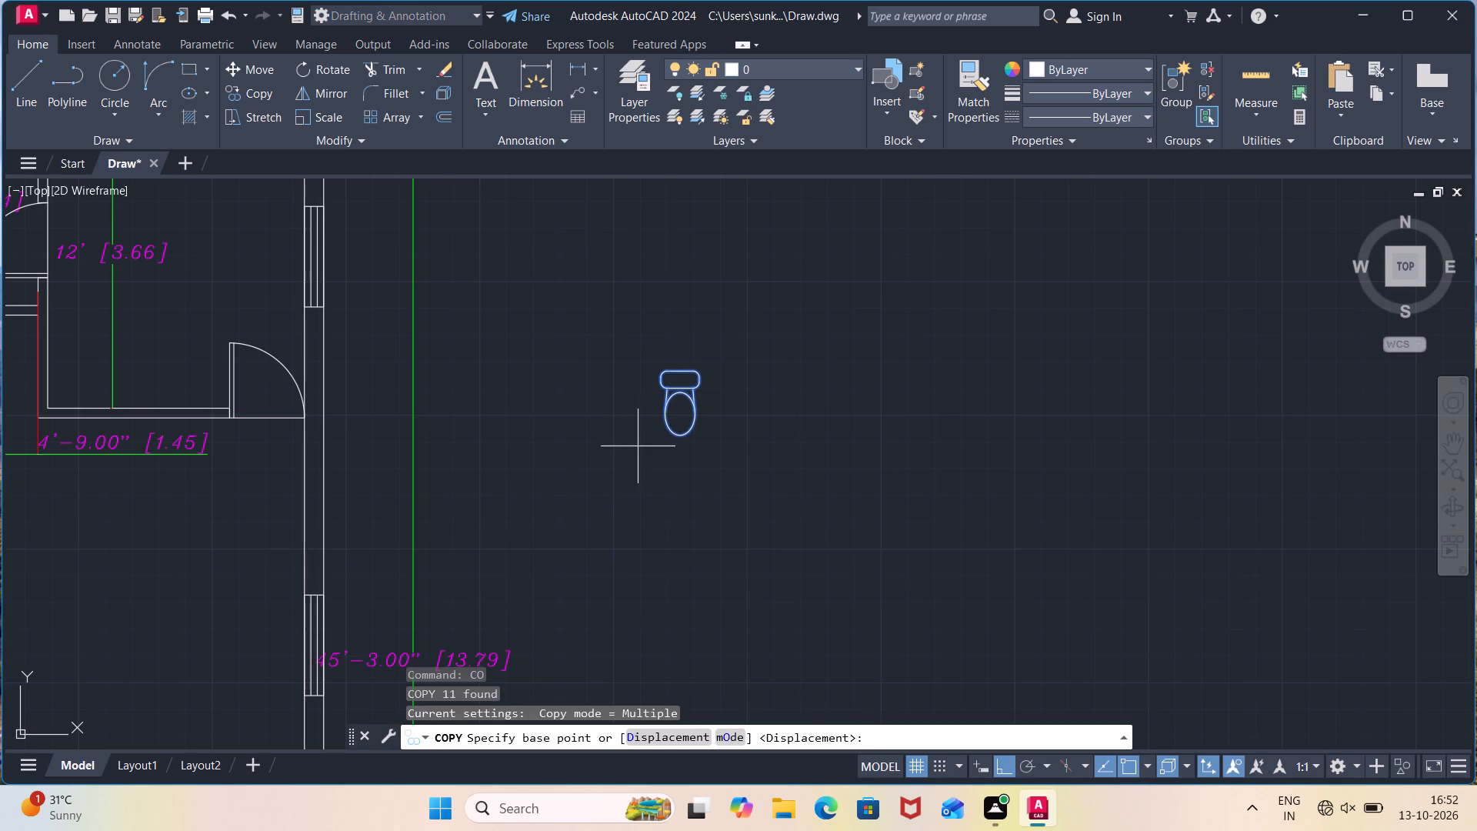
pyautogui.click(687, 369)
pyautogui.click(825, 372)
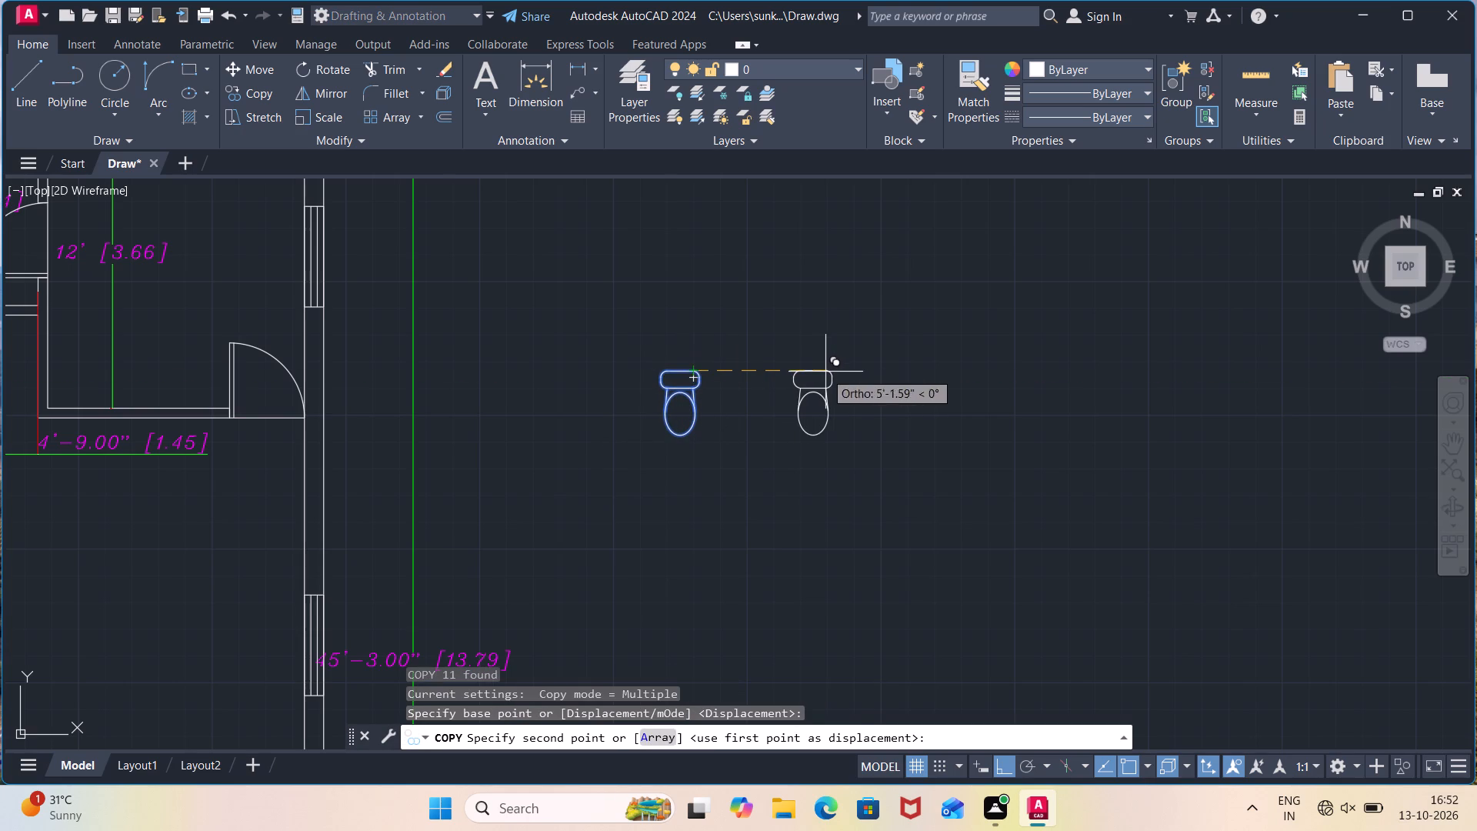
pyautogui.press('Escape')
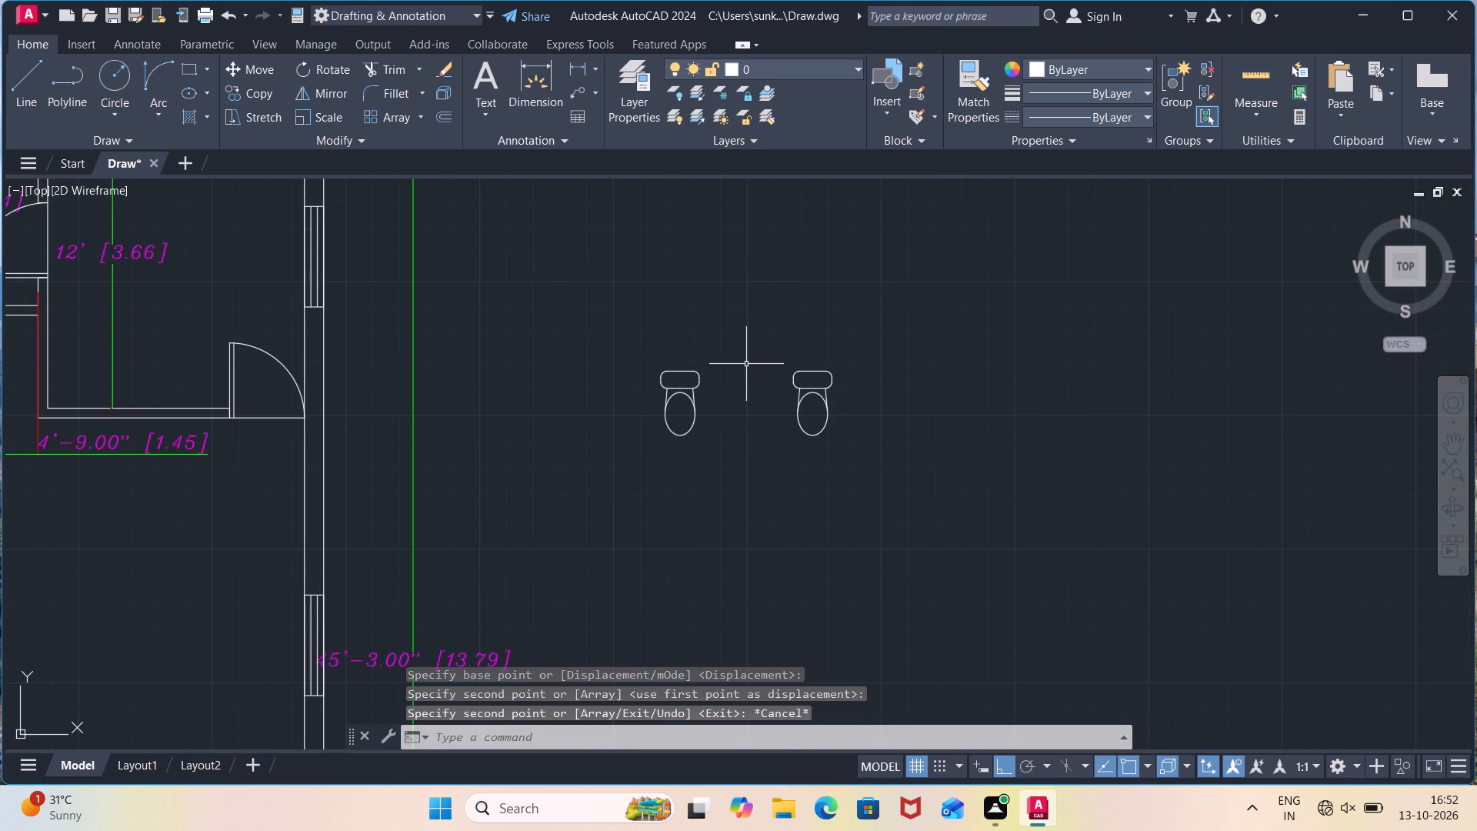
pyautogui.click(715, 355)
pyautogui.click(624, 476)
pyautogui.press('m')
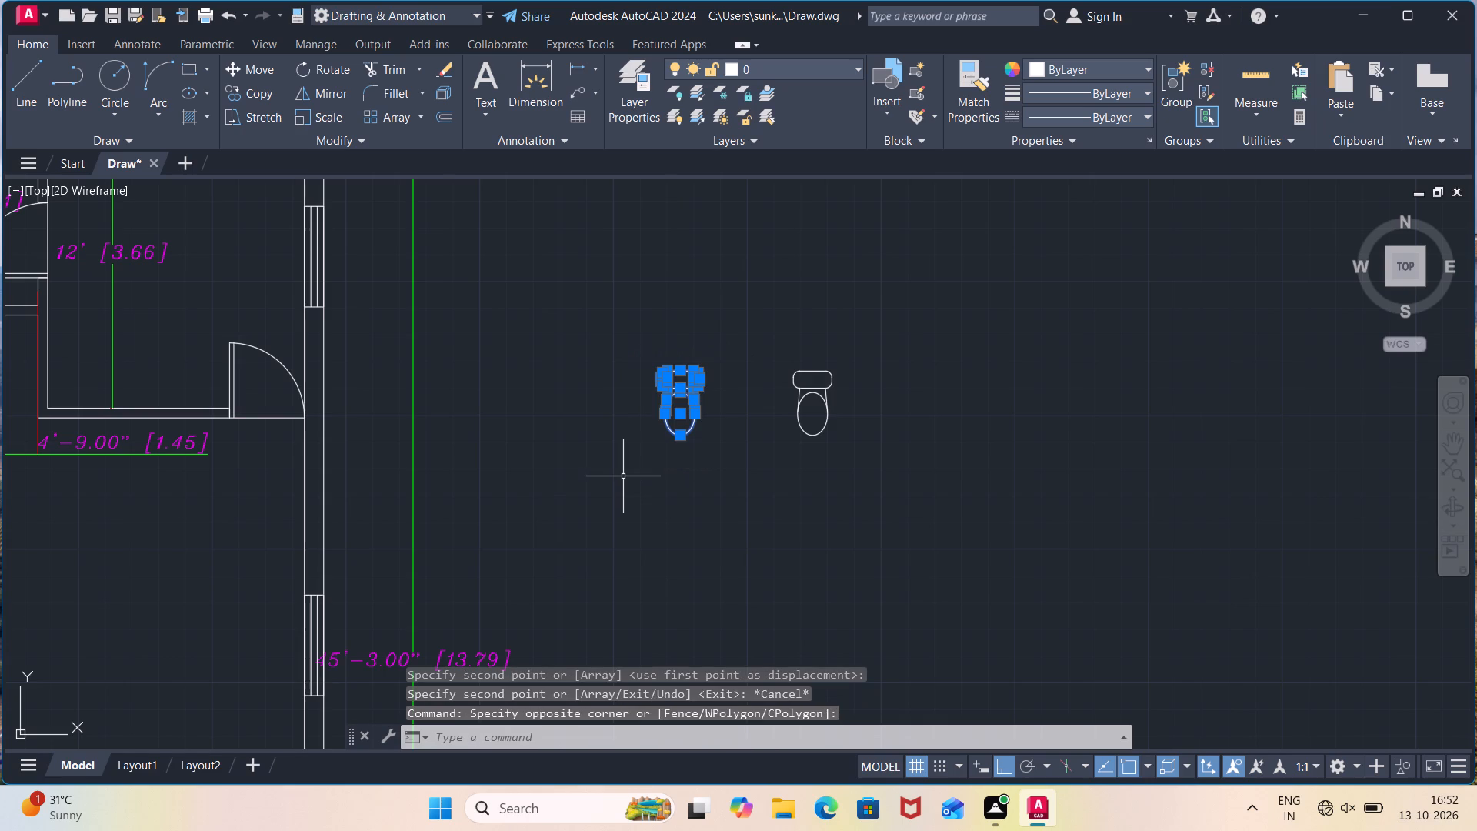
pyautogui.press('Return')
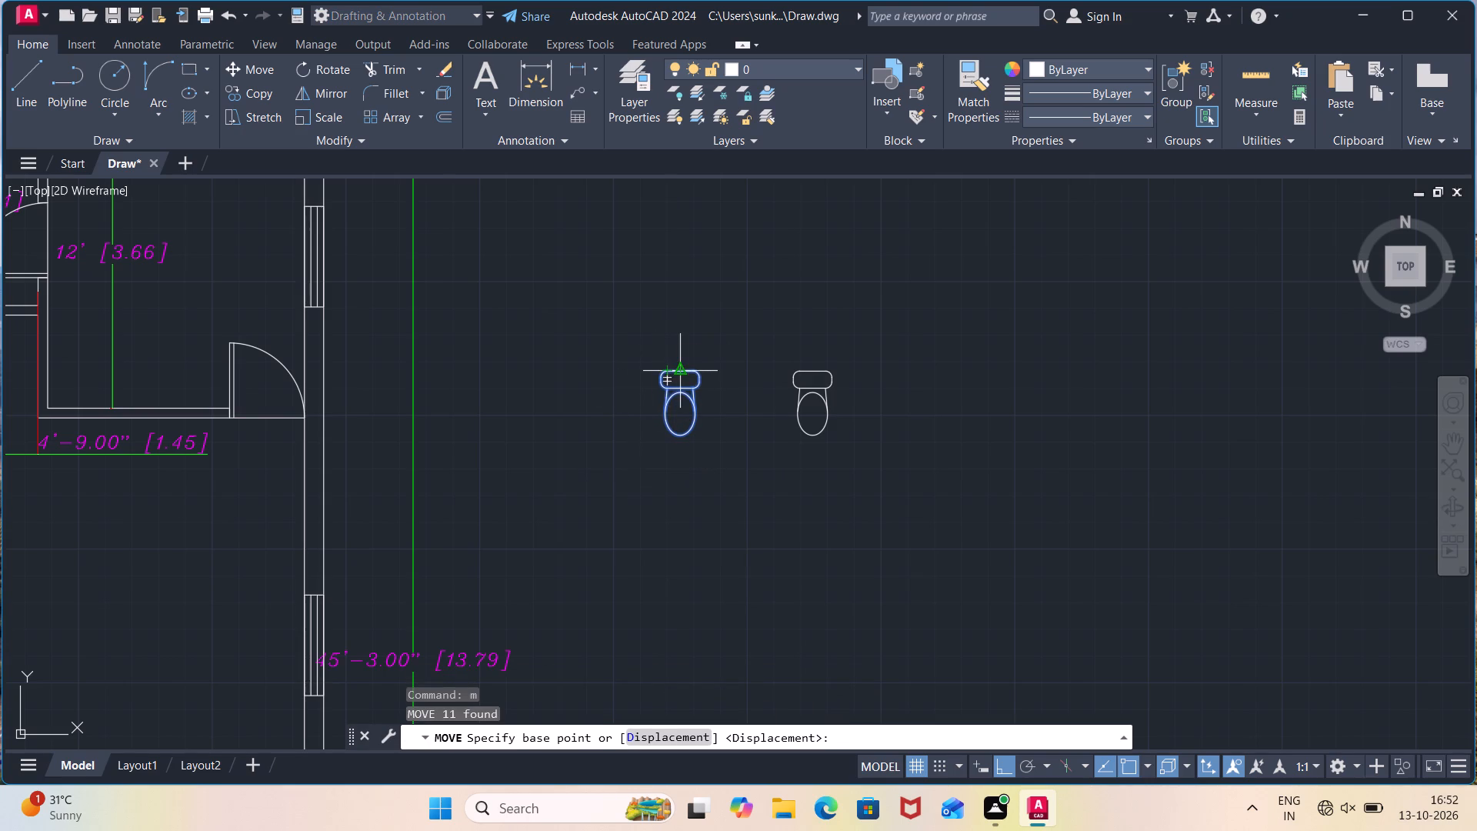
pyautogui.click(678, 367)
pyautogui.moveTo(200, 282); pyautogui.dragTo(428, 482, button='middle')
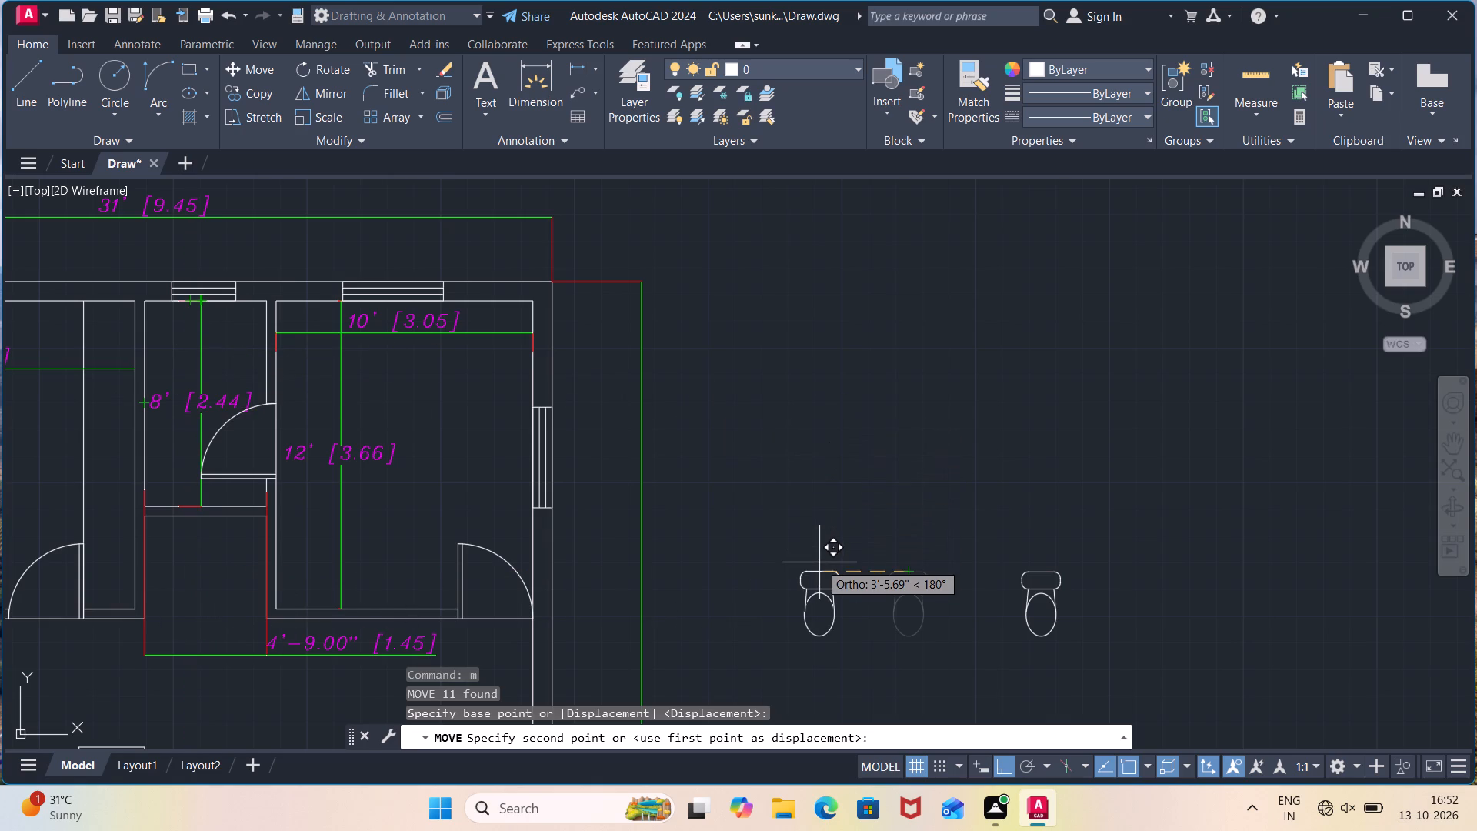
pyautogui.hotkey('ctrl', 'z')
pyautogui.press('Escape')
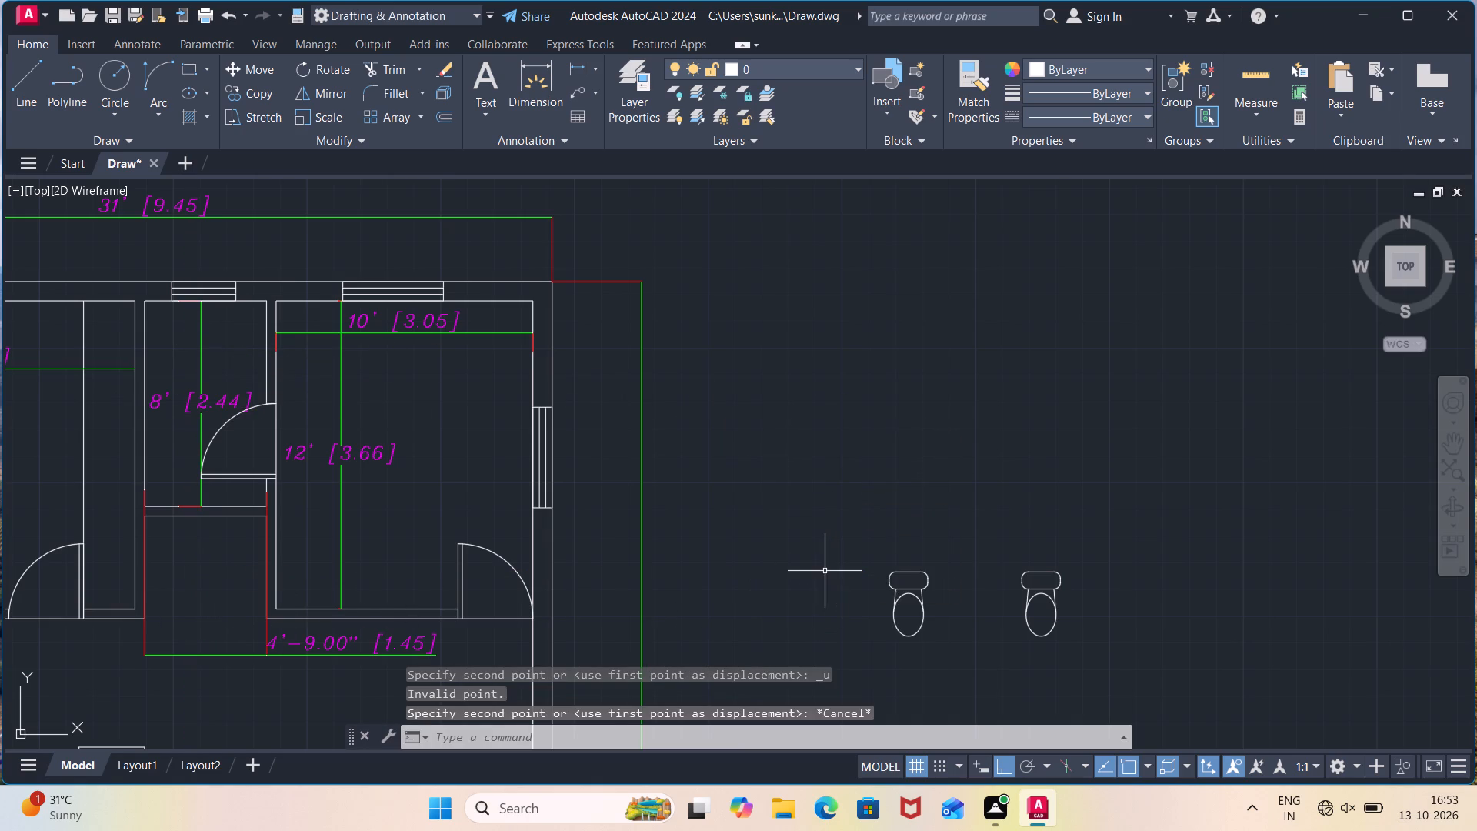
# Rotate the toilet symbol nearer the plan 90° about its tank's back-edge midpoint so the bowl faces right.
pyautogui.click(947, 566)
pyautogui.click(850, 662)
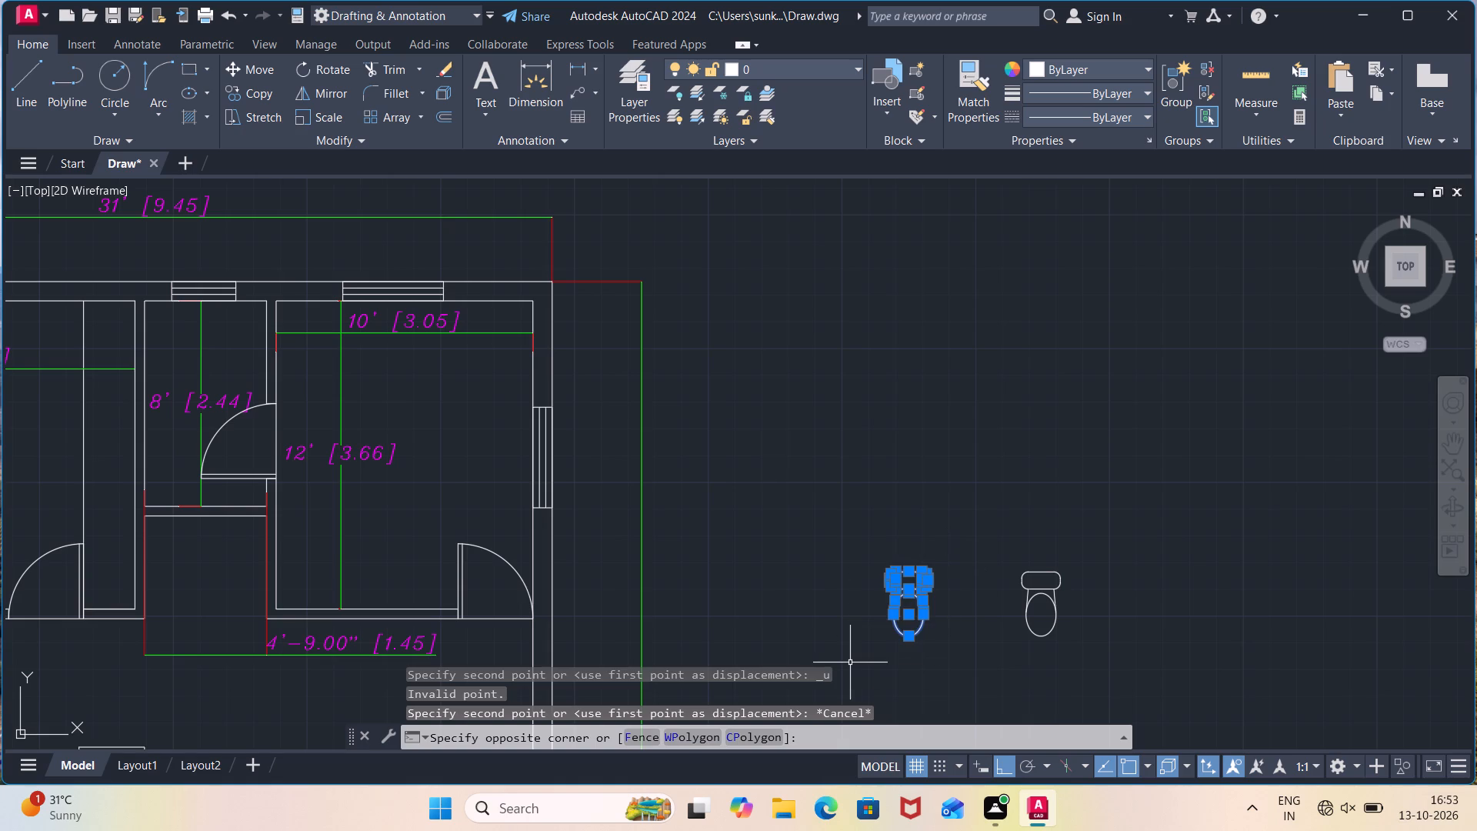
pyautogui.write('ro')
pyautogui.press('Return')
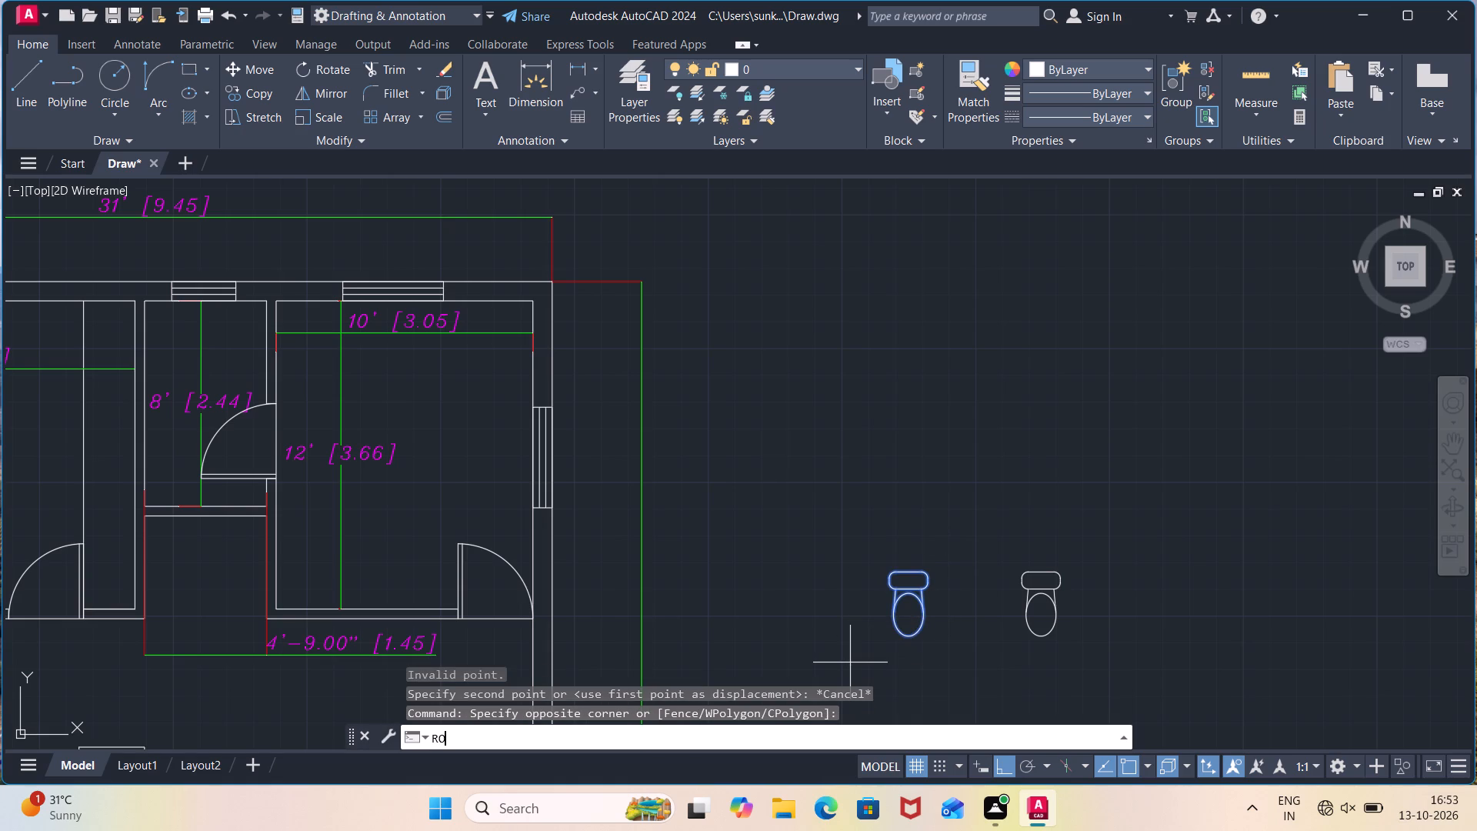
pyautogui.click(905, 574)
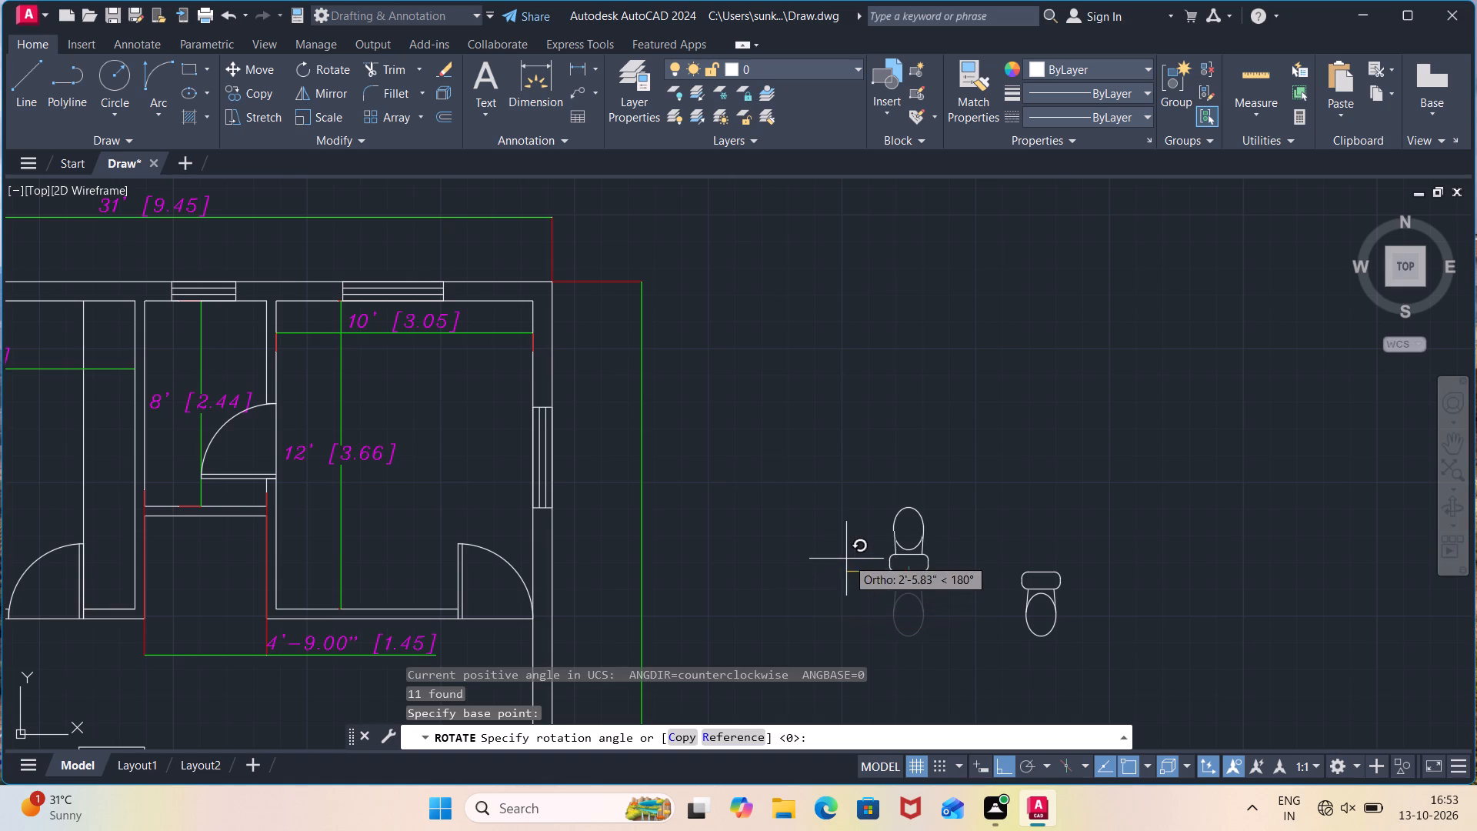
pyautogui.click(895, 516)
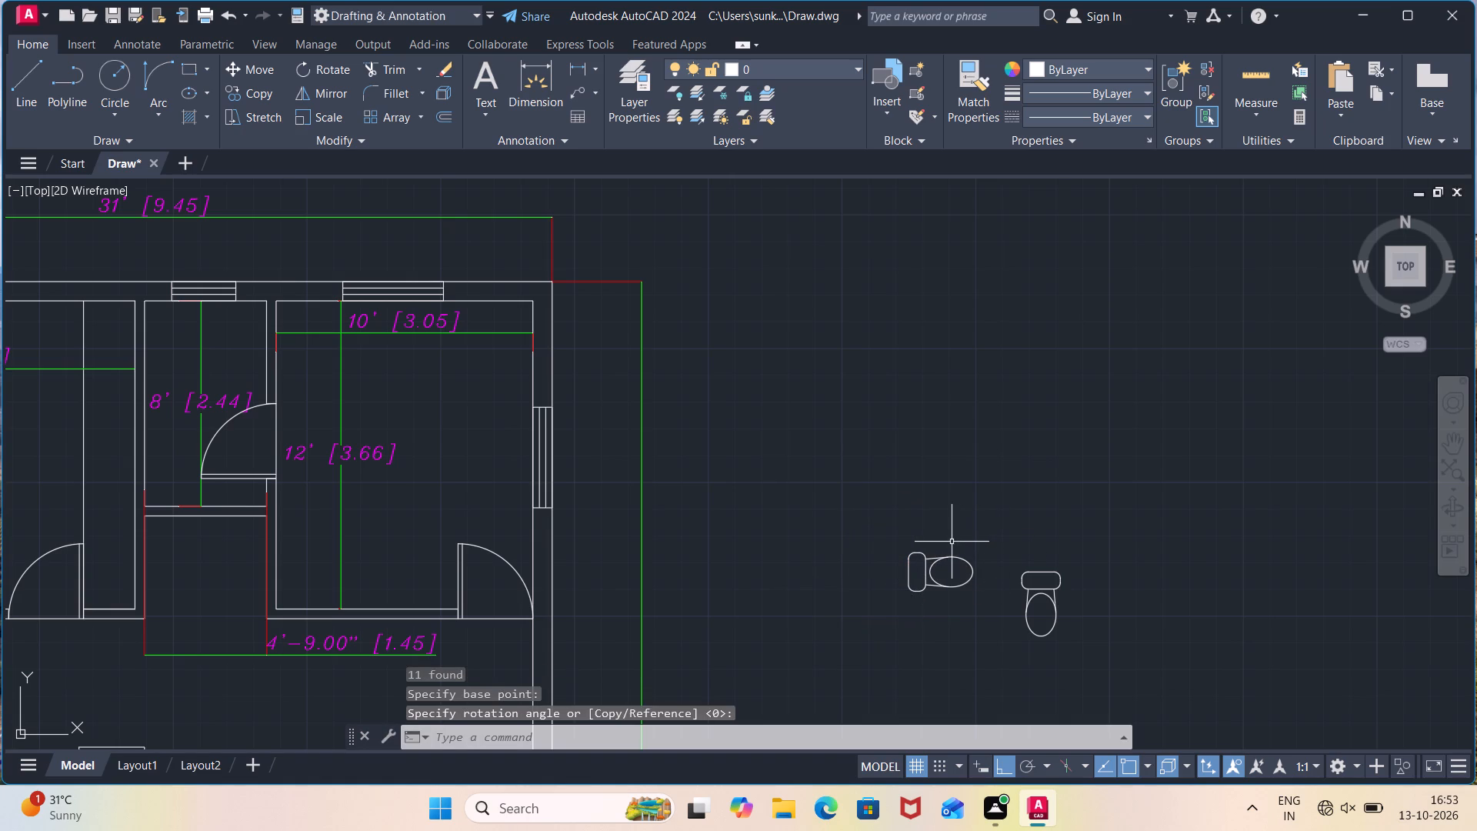
# Move the rotated toilet into the 8' long upper bathroom, placing its tank's back-edge midpoint on the left wall.
pyautogui.click(989, 530)
pyautogui.click(822, 629)
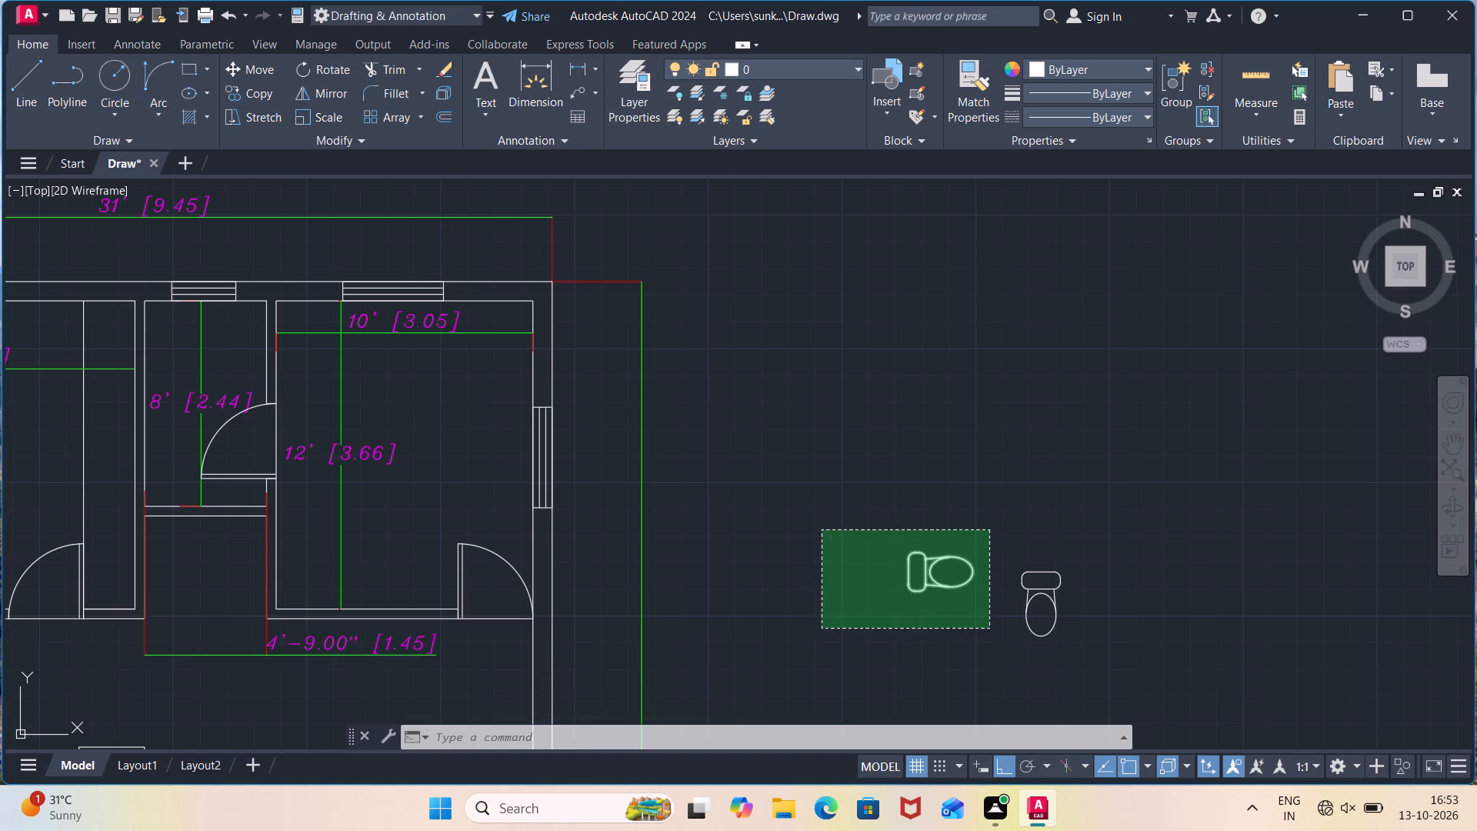
pyautogui.press('m')
pyautogui.press('Return')
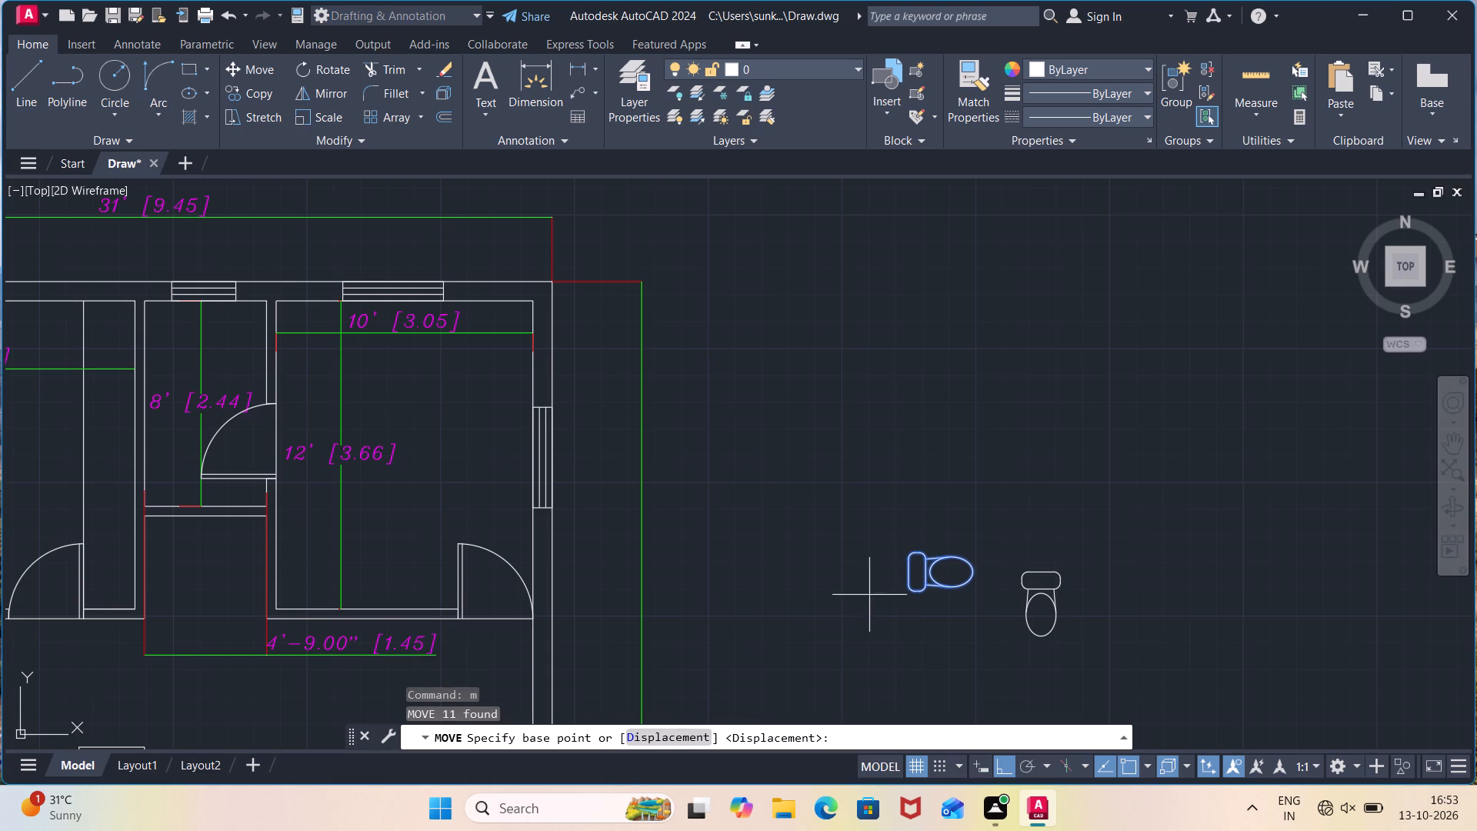
pyautogui.click(913, 573)
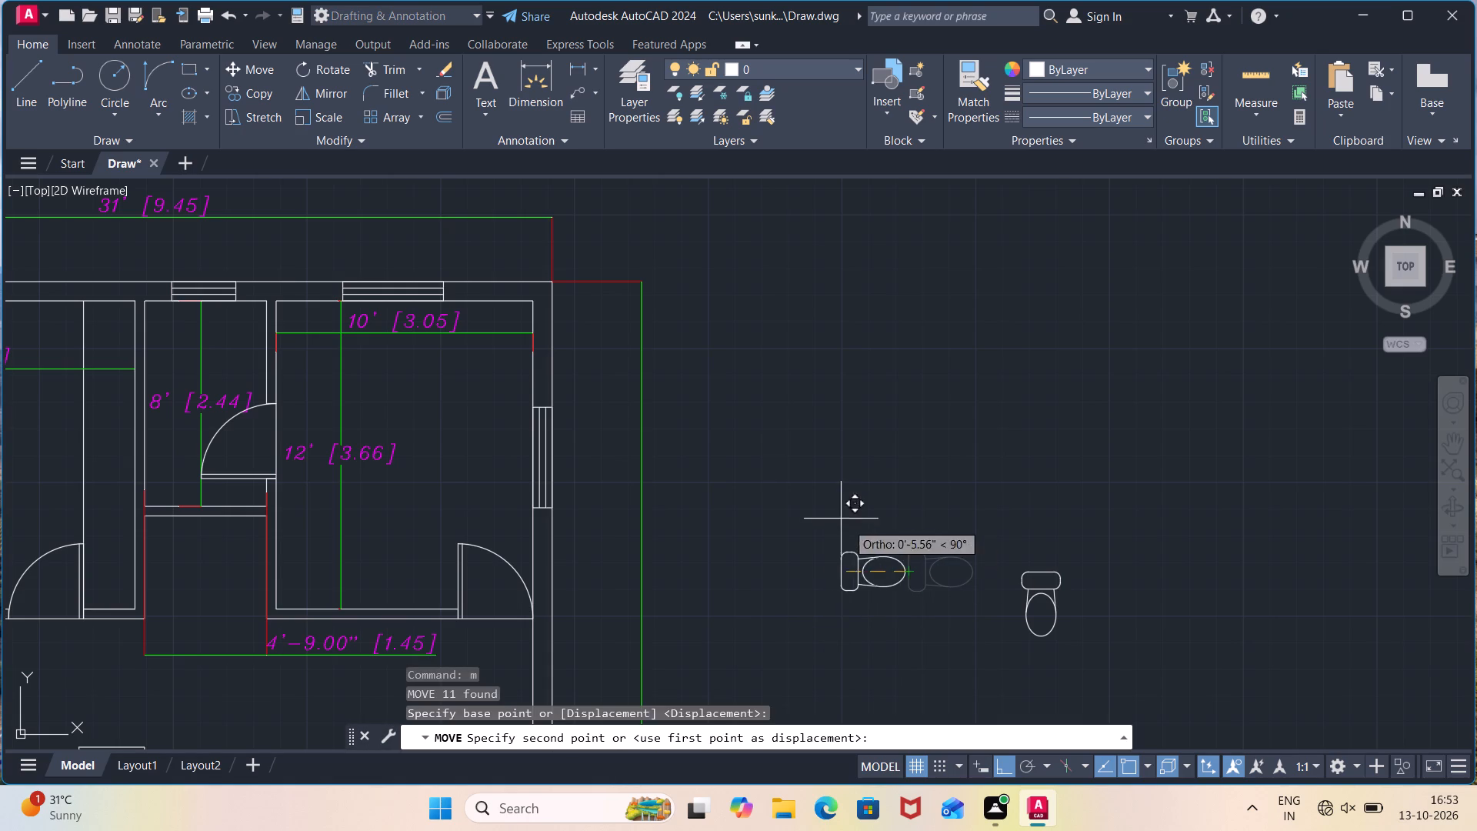
pyautogui.click(139, 405)
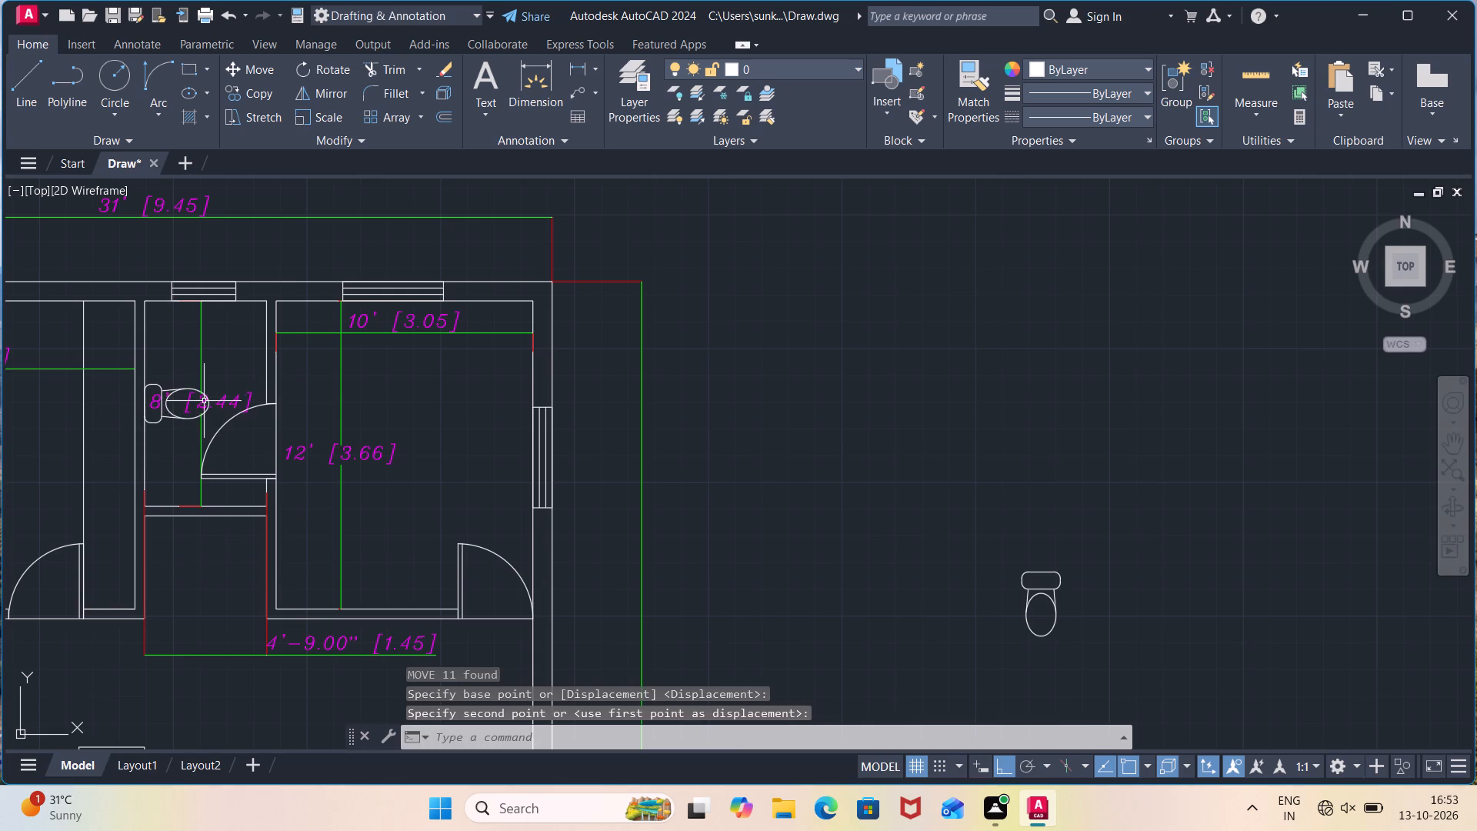
# Select all the toilet's parts and move it up along the bathroom's left wall, above the 8' dimension text.
pyautogui.scroll(4, 191, 395)
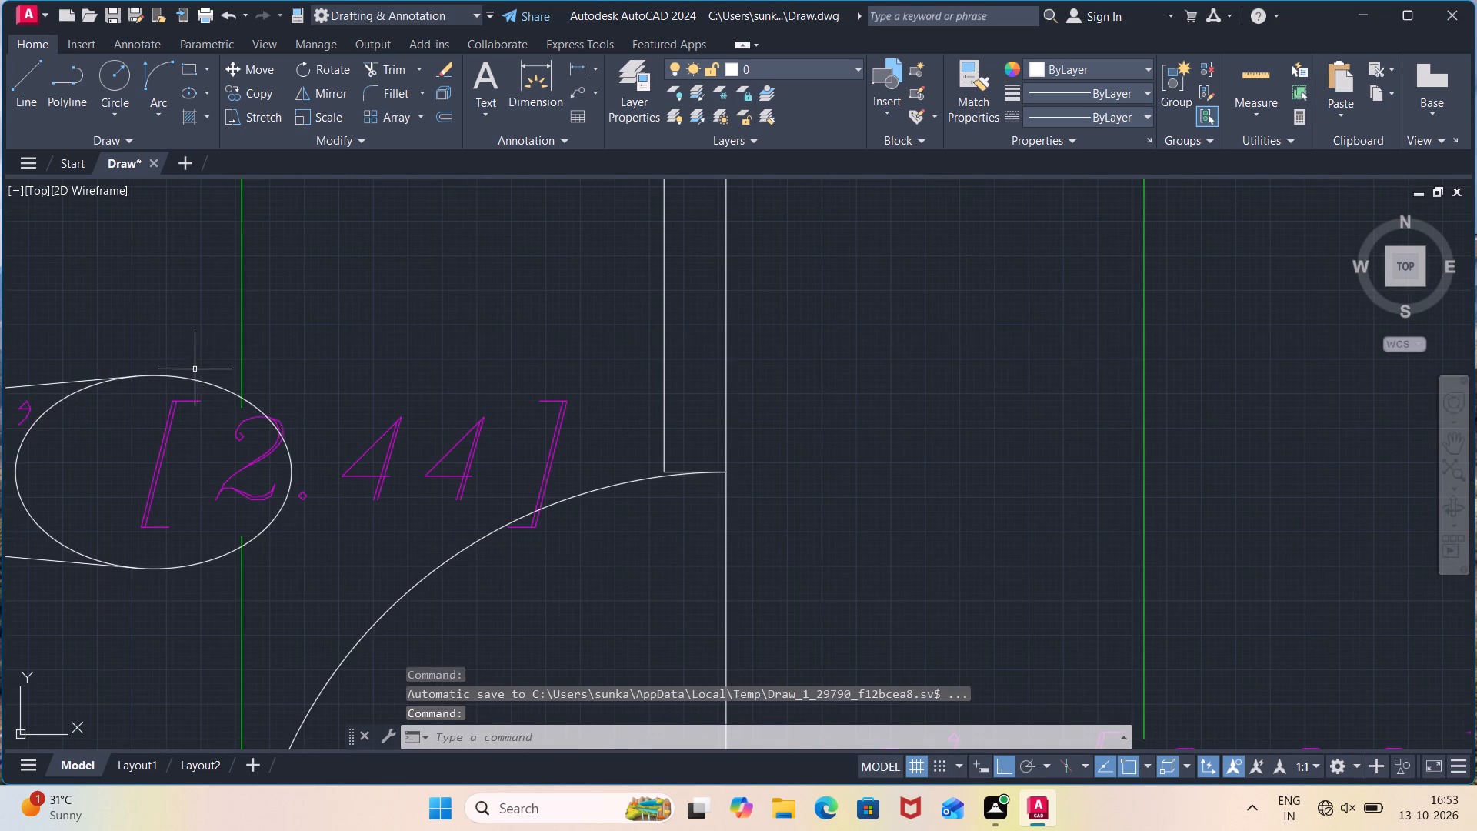
pyautogui.click(192, 378)
pyautogui.click(105, 381)
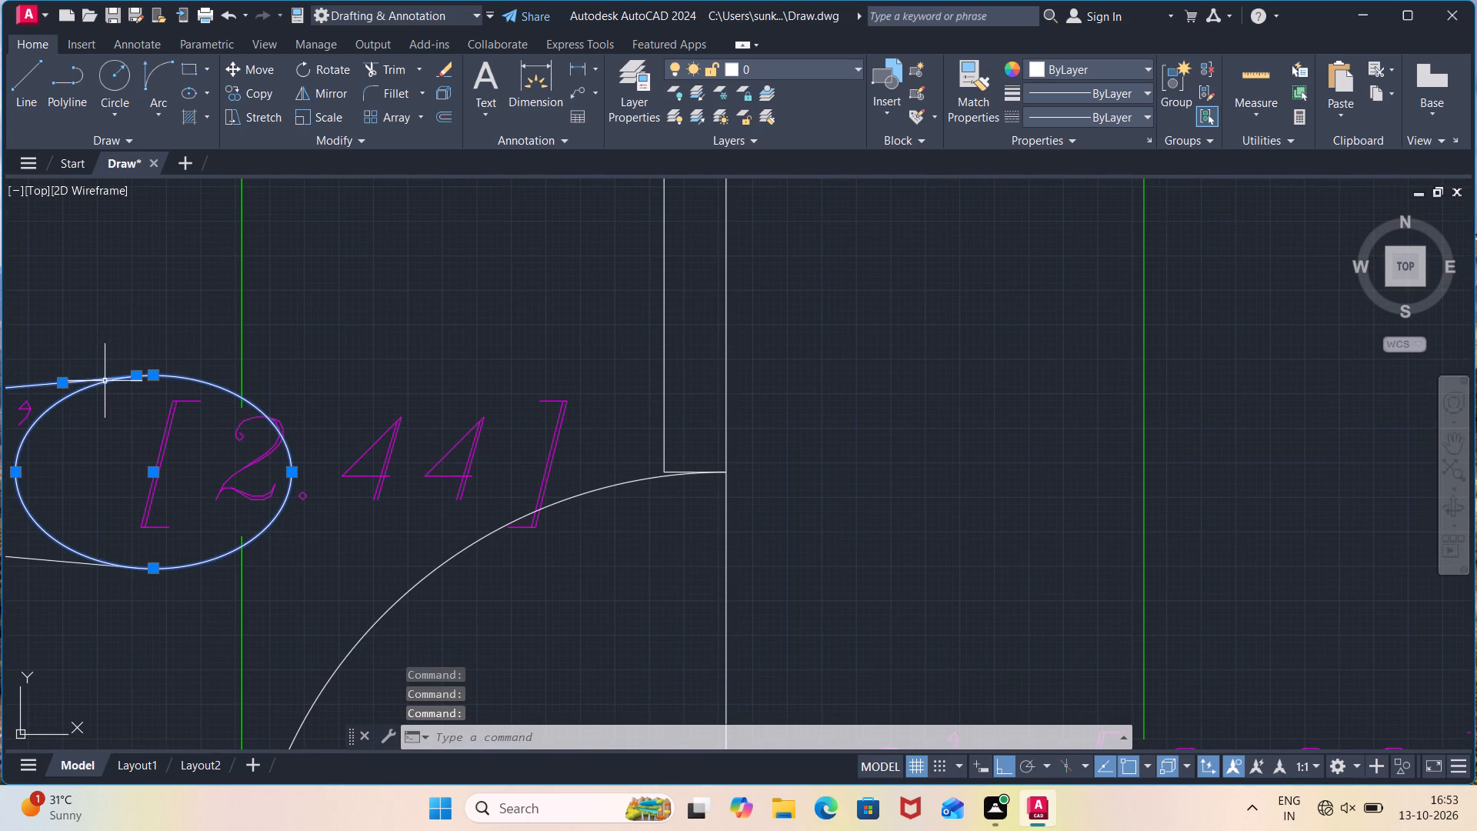
pyautogui.click(74, 566)
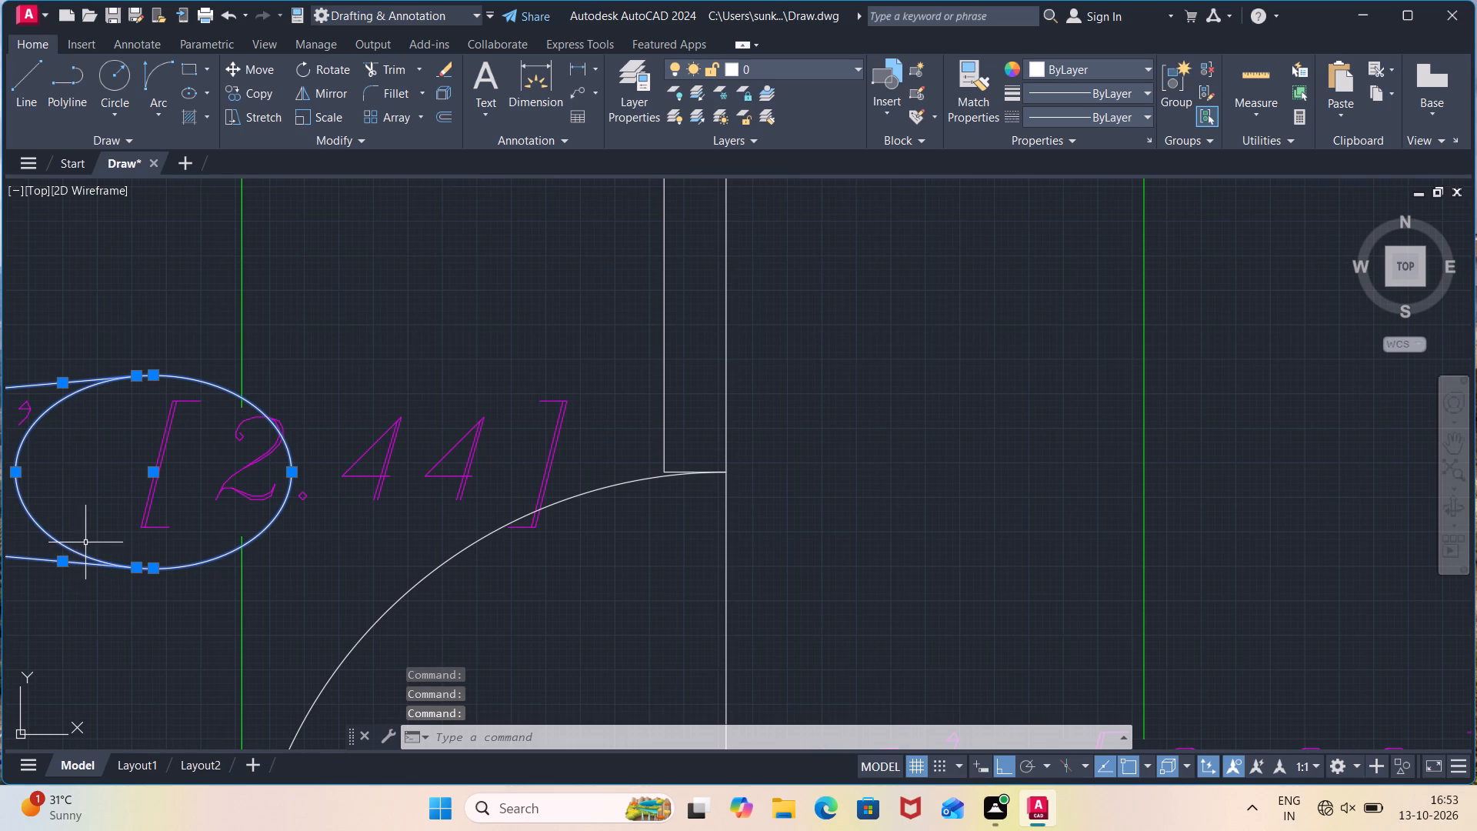
pyautogui.moveTo(88, 525); pyautogui.dragTo(407, 526, button='middle')
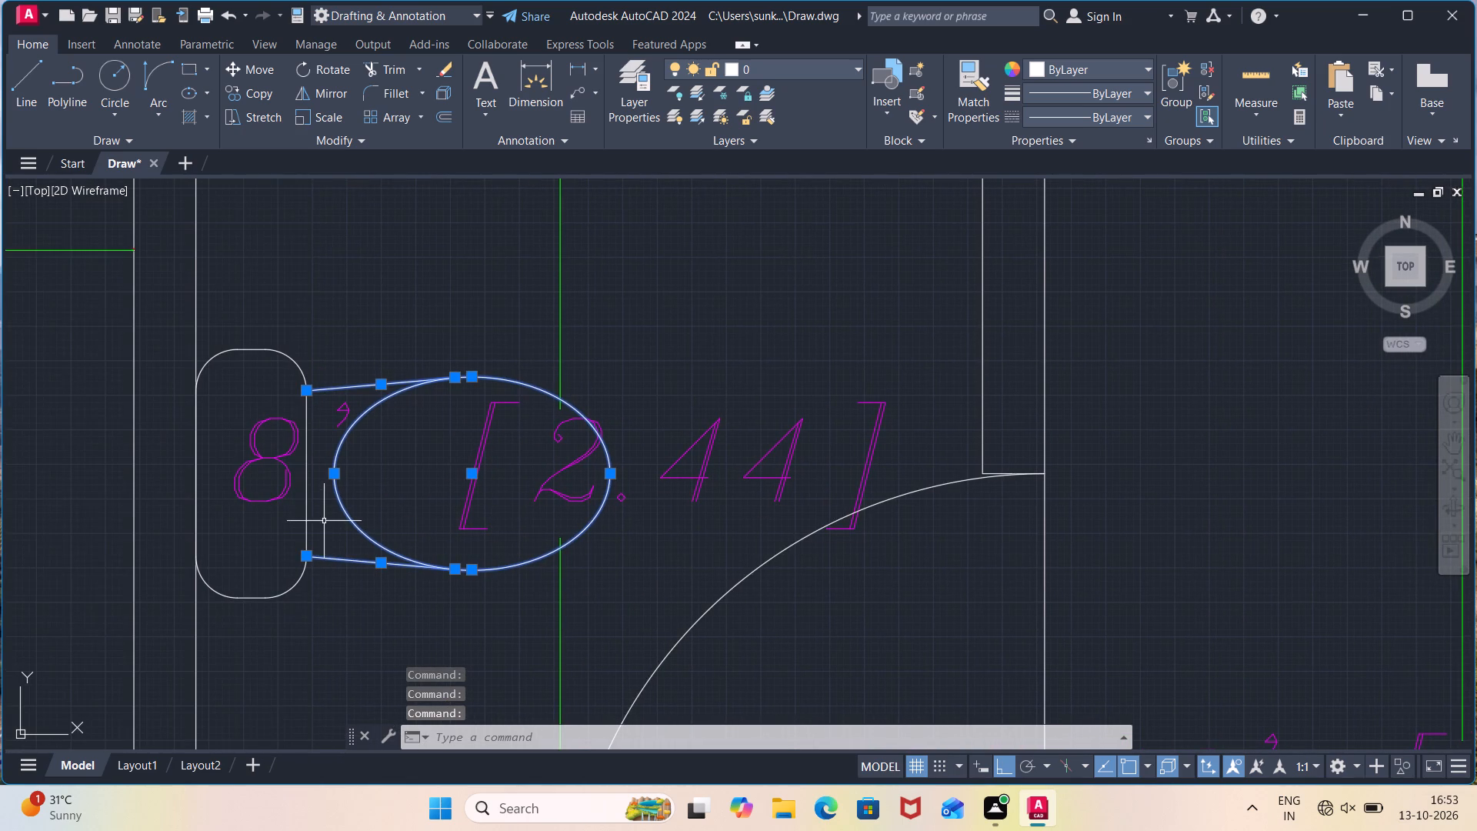
pyautogui.click(324, 519)
pyautogui.click(211, 617)
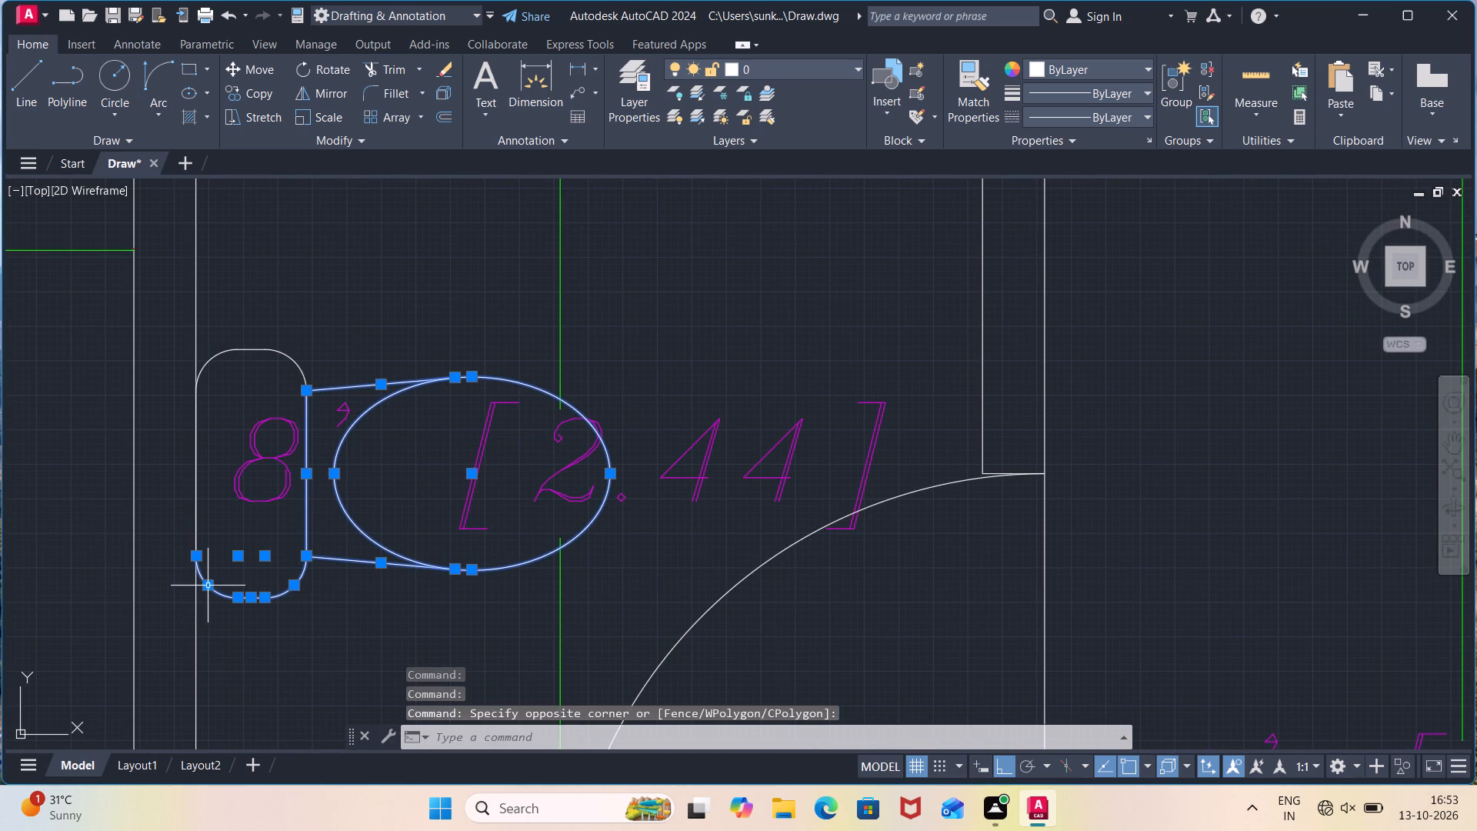
pyautogui.click(311, 327)
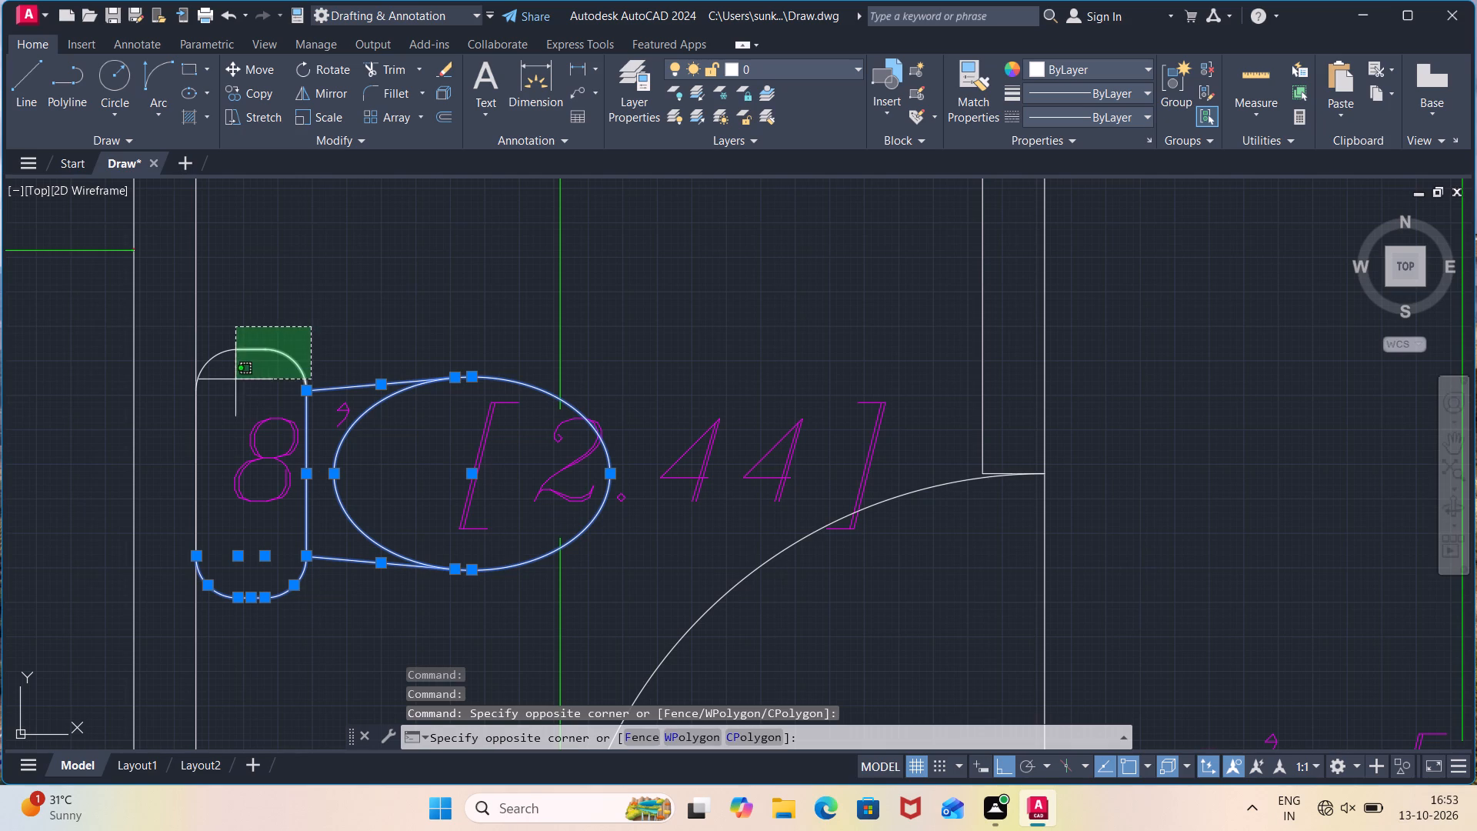
pyautogui.click(205, 392)
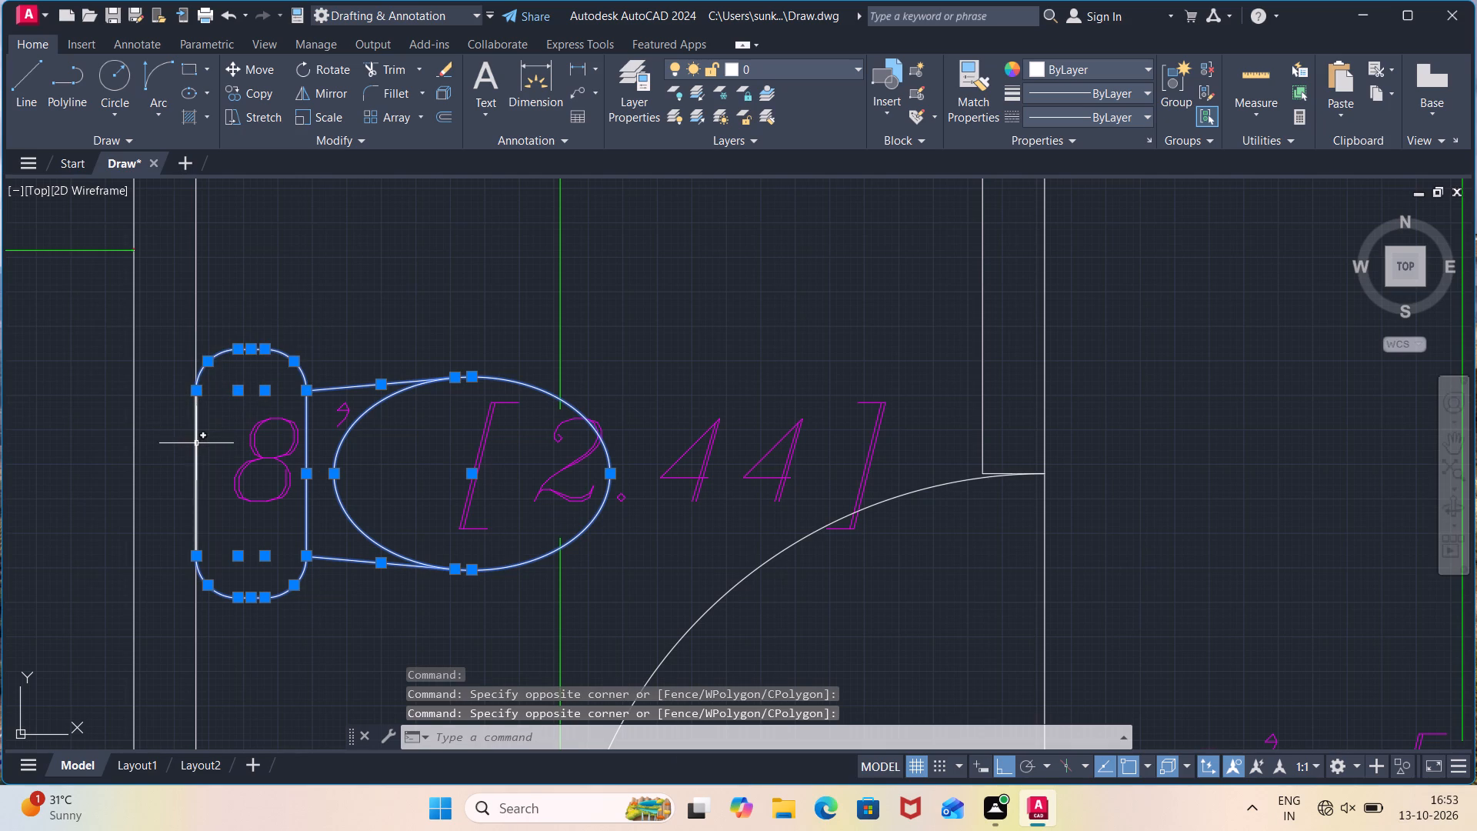
pyautogui.click(196, 444)
pyautogui.press('m')
pyautogui.press('Return')
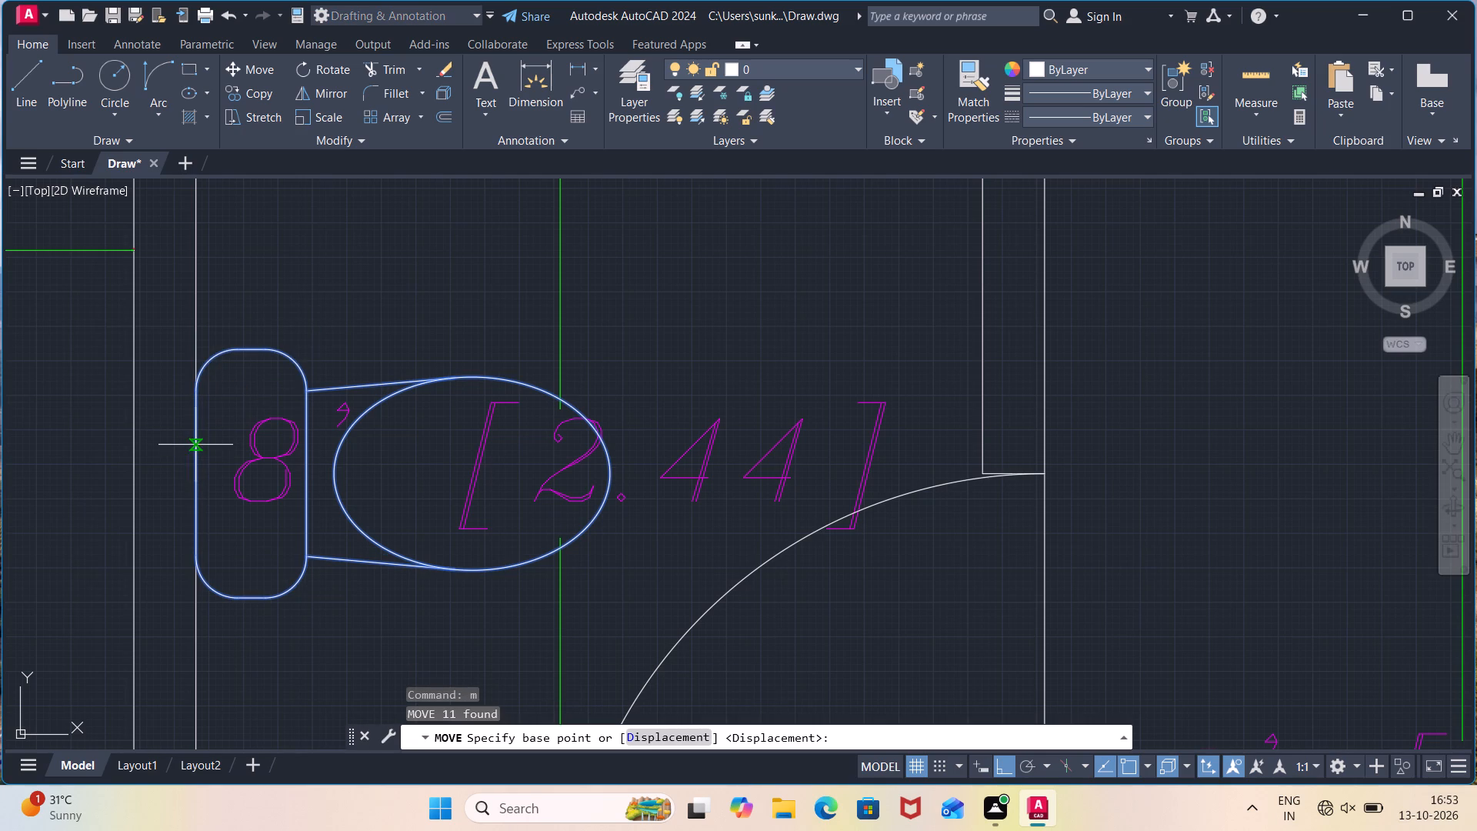
pyautogui.click(194, 470)
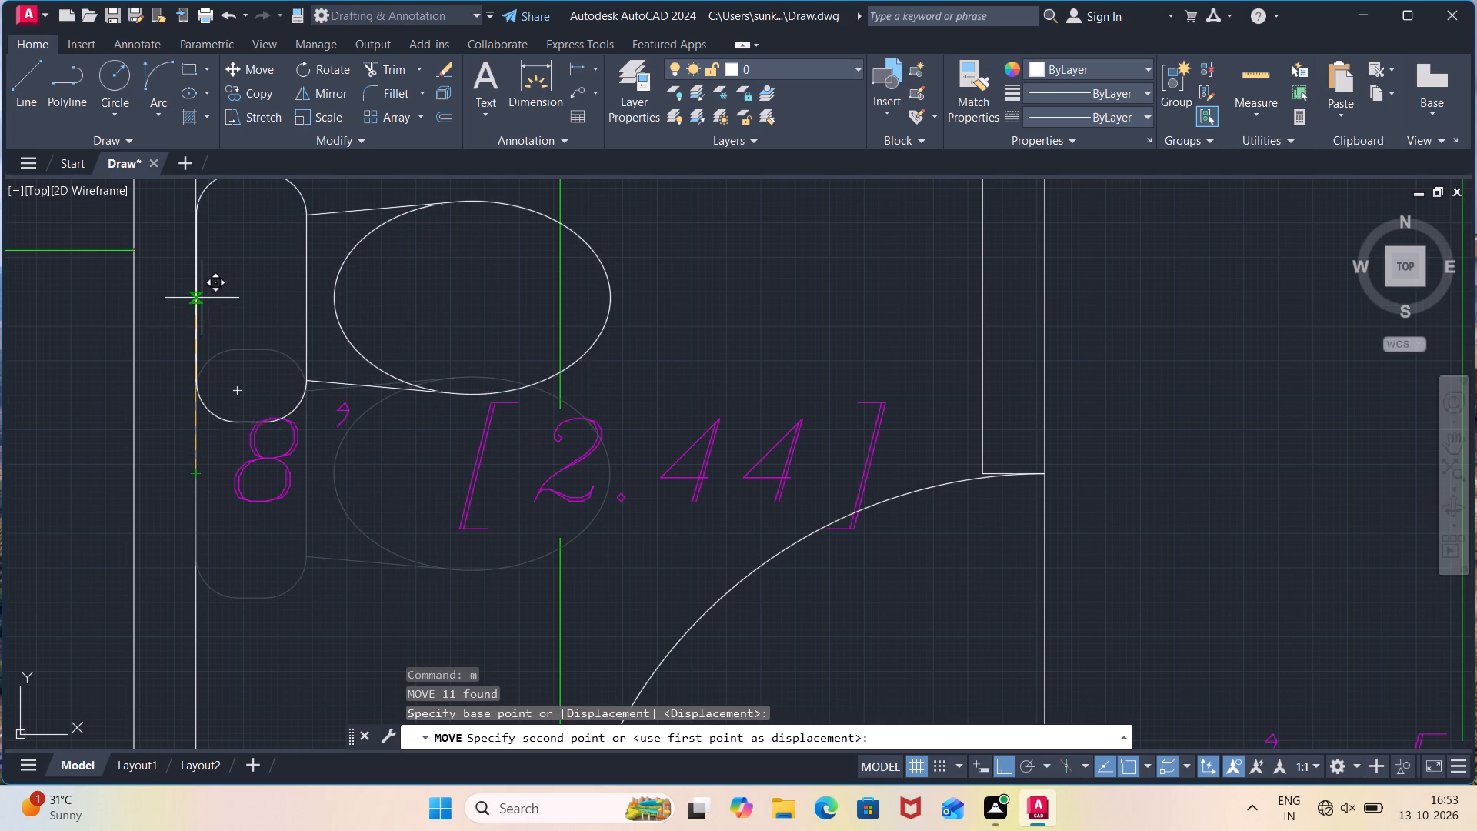
pyautogui.moveTo(202, 283); pyautogui.dragTo(221, 535, button='middle')
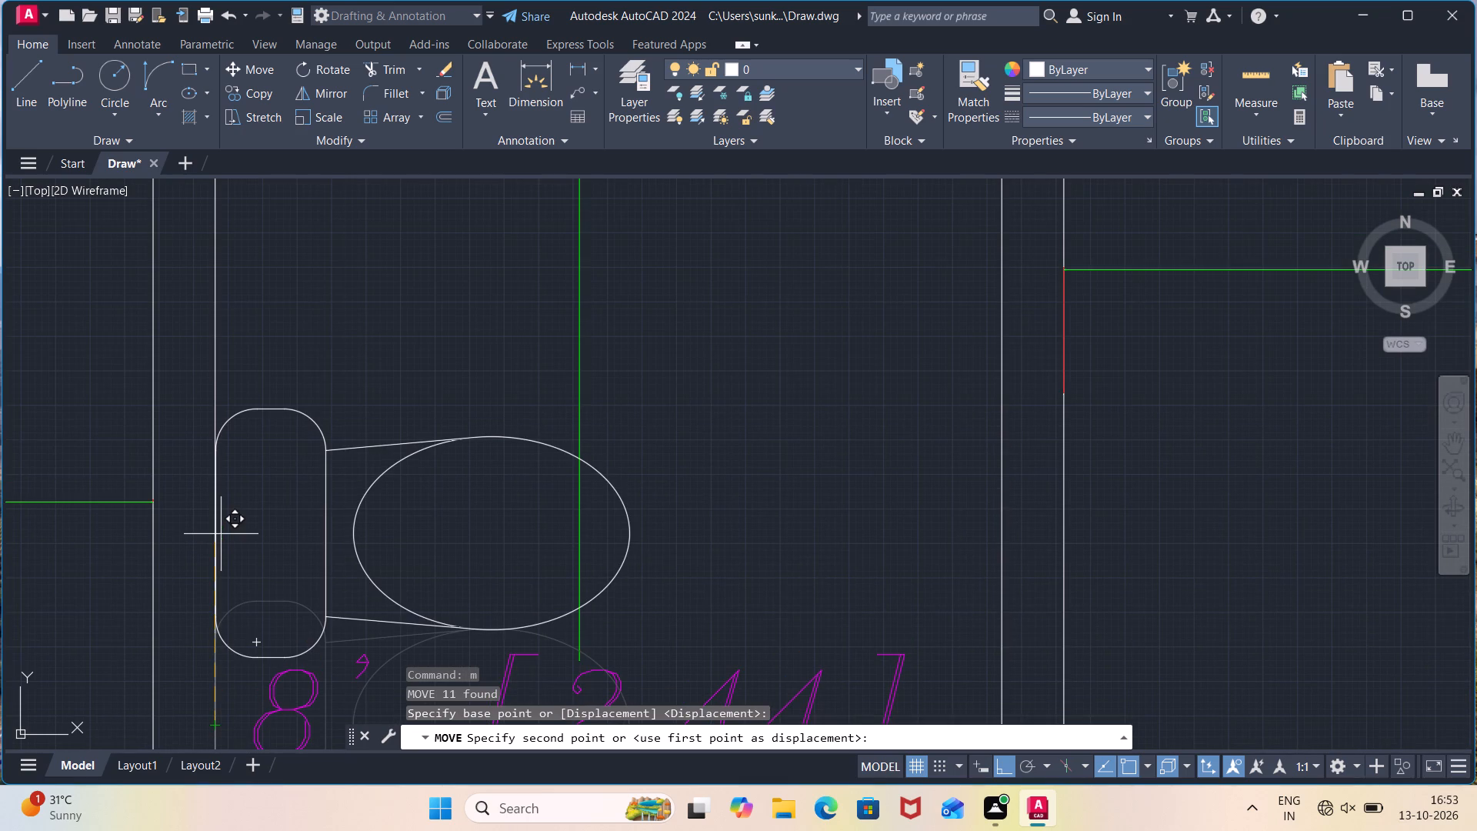
pyautogui.click(205, 375)
# Rotate the remaining toilet symbol outside the plan 180° about its tank's back edge so the bowl faces up.
pyautogui.scroll(-2, 504, 398)
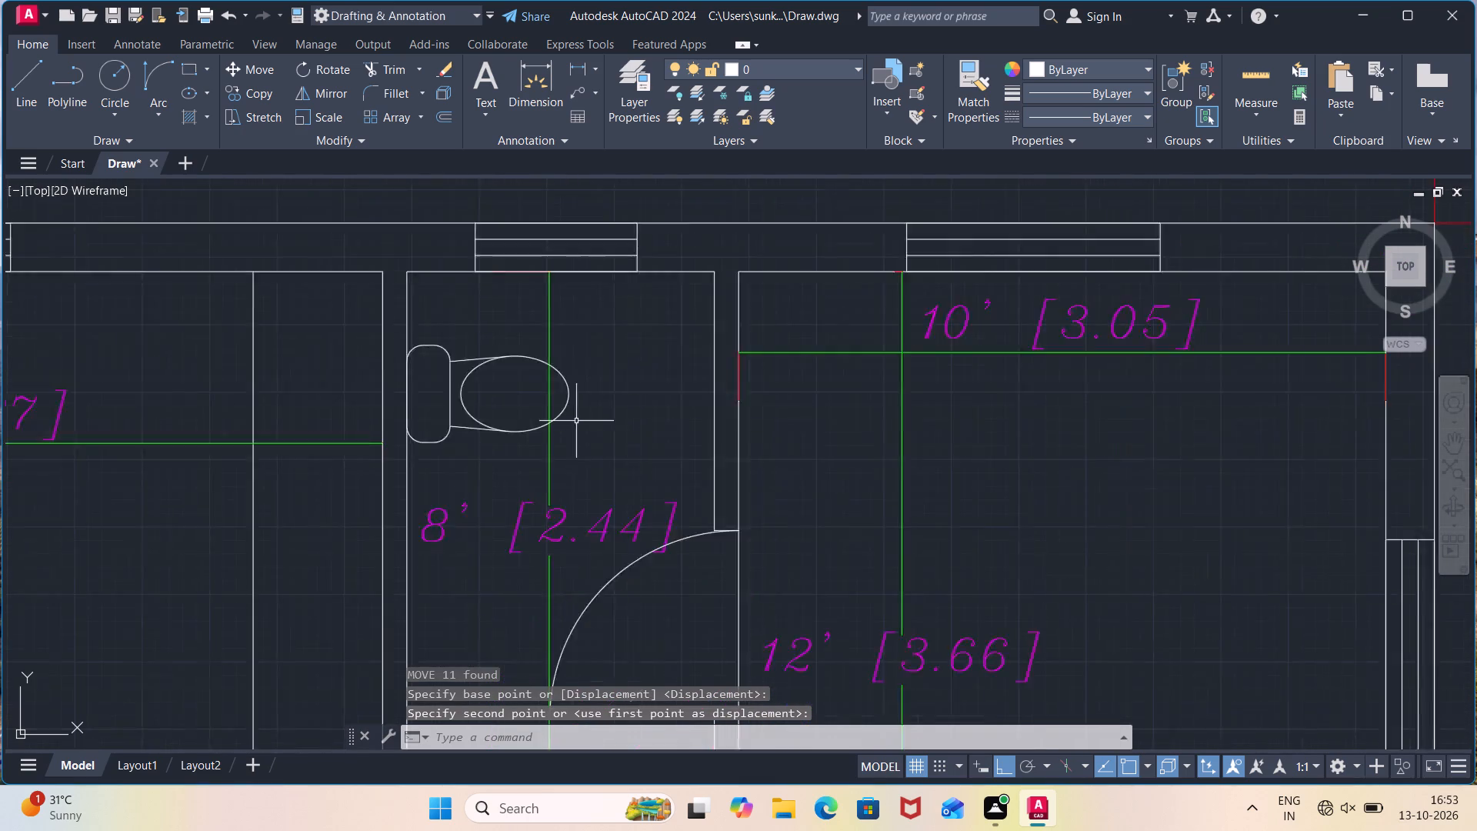
pyautogui.scroll(-1, 579, 422)
pyautogui.moveTo(629, 444); pyautogui.dragTo(567, 293, button='middle')
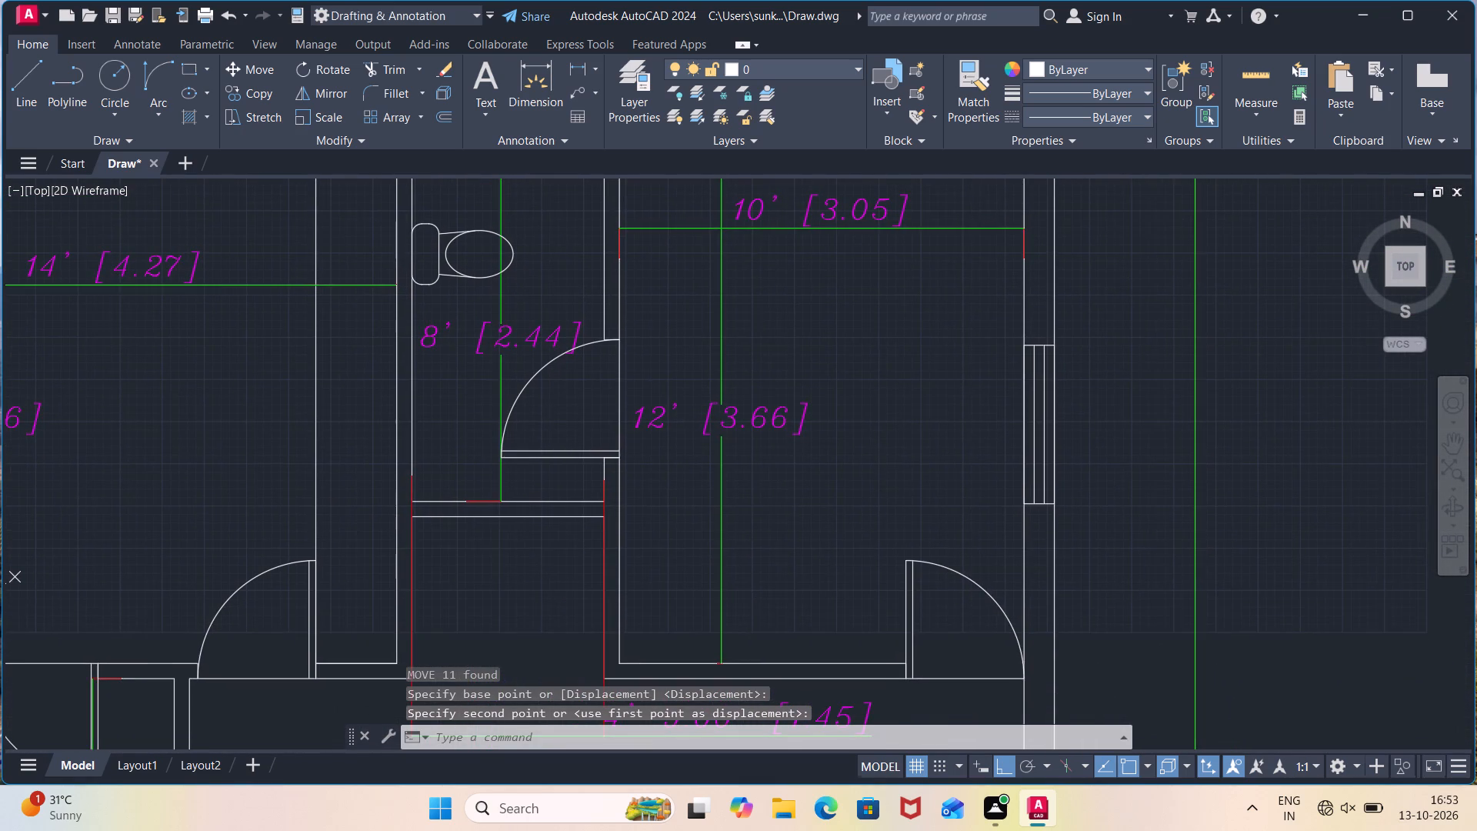
pyautogui.scroll(-1, 743, 352)
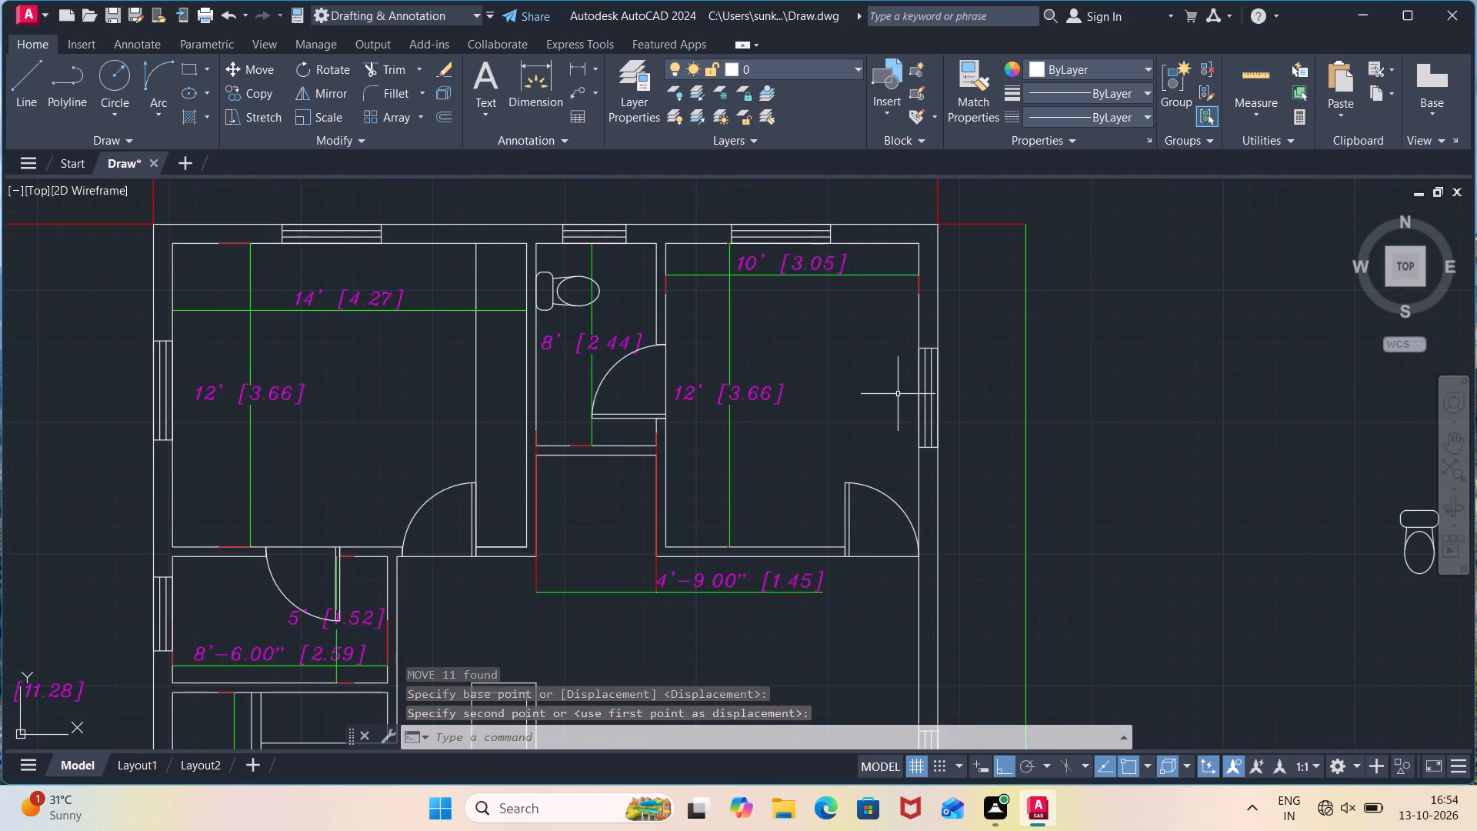
pyautogui.moveTo(1149, 469); pyautogui.dragTo(957, 319, button='middle')
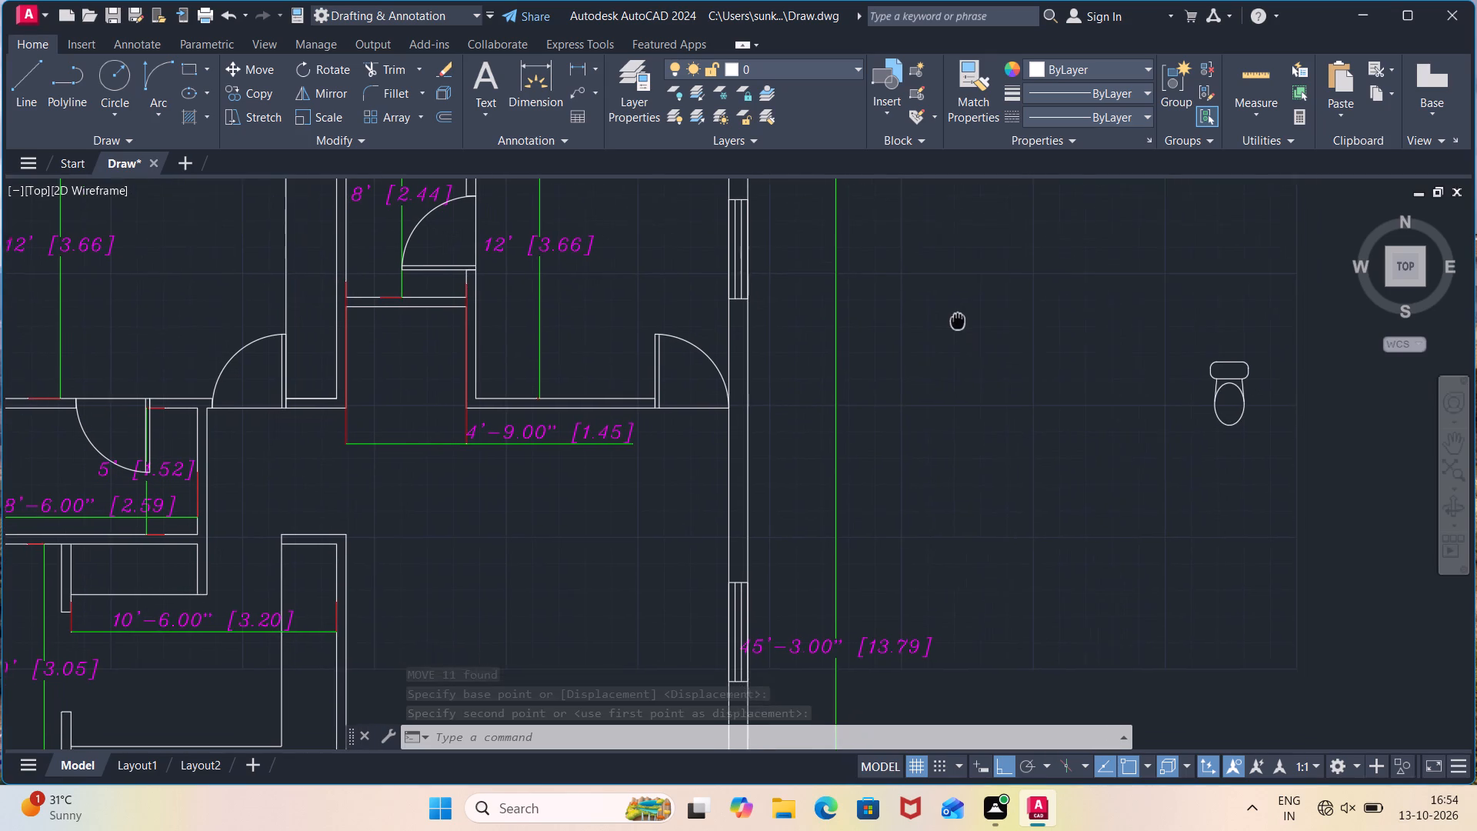
pyautogui.moveTo(957, 319); pyautogui.dragTo(868, 275, button='middle')
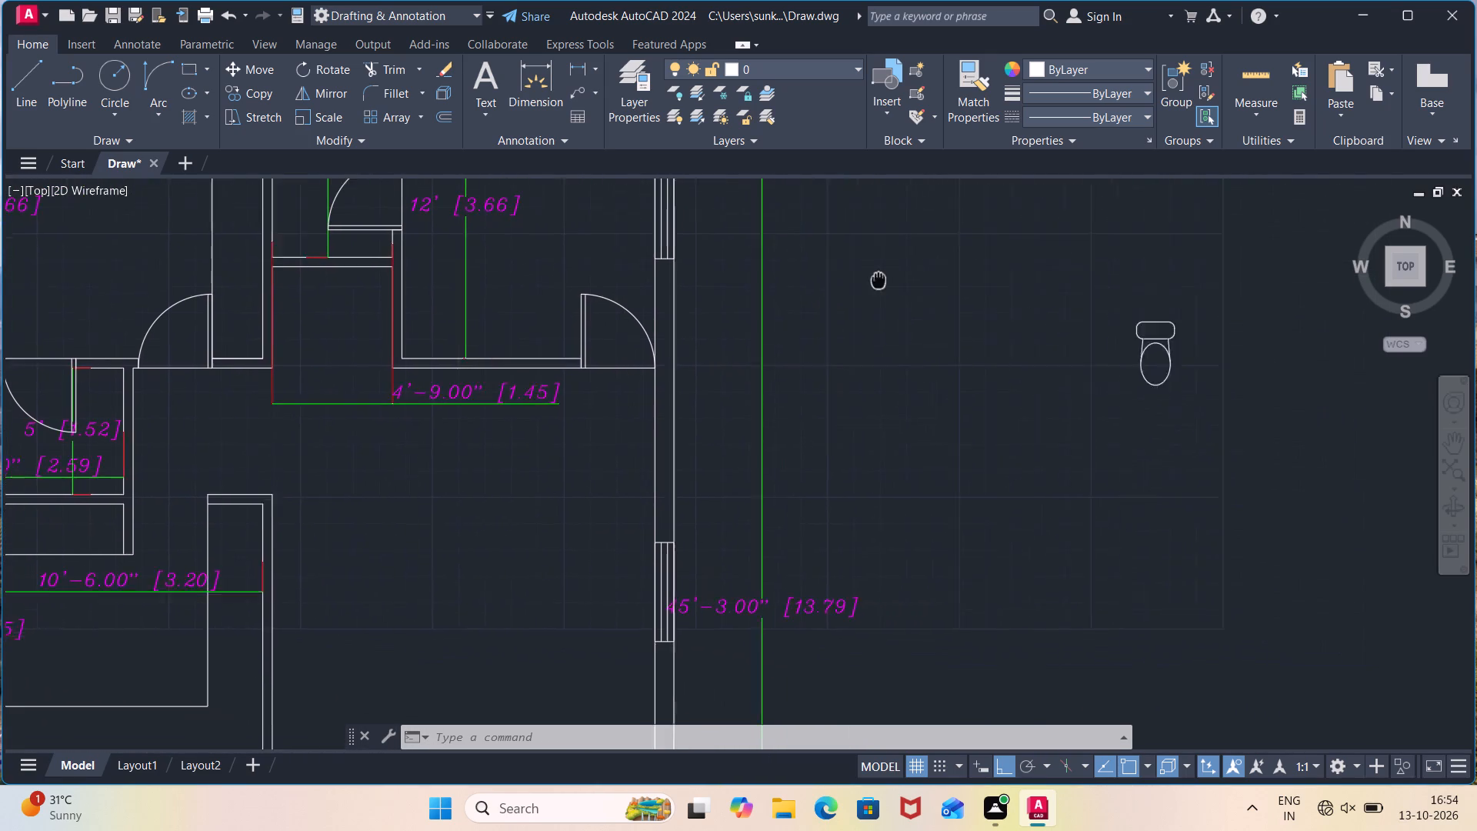
pyautogui.moveTo(868, 275); pyautogui.dragTo(737, 279, button='middle')
pyautogui.scroll(-1, 1164, 292)
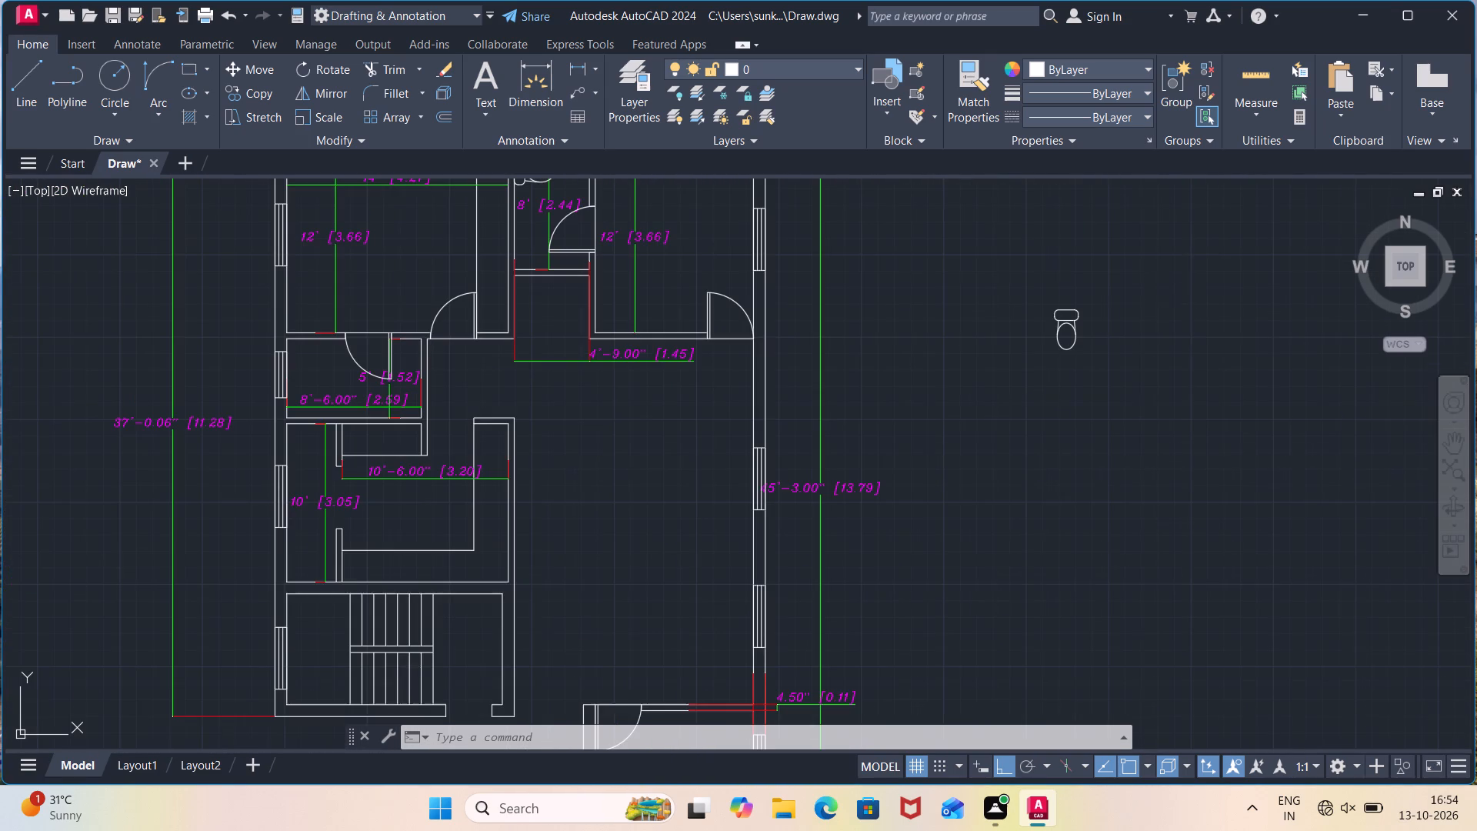
pyautogui.click(1138, 291)
pyautogui.click(969, 403)
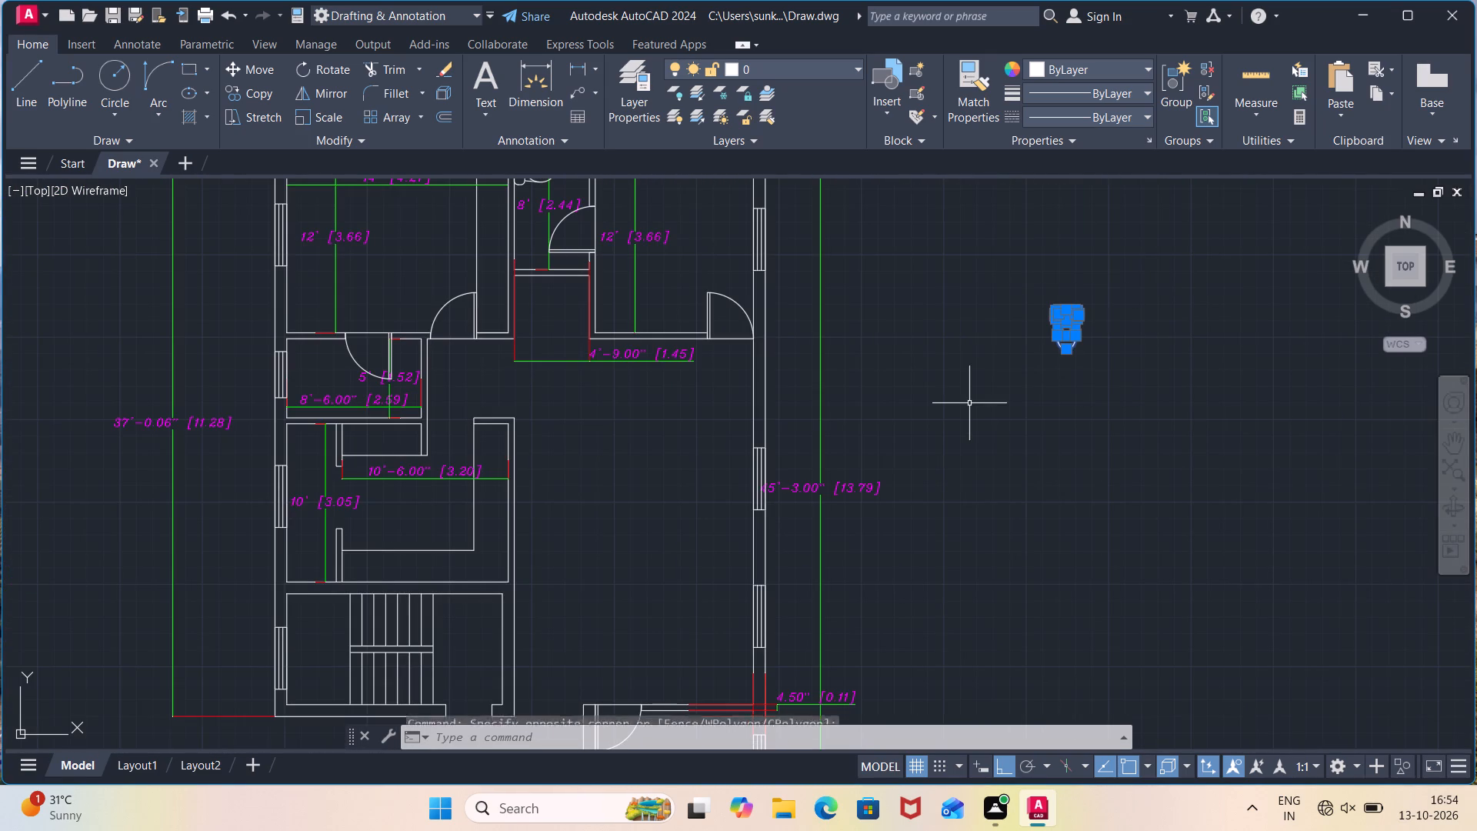
pyautogui.write('ro')
pyautogui.press('Return')
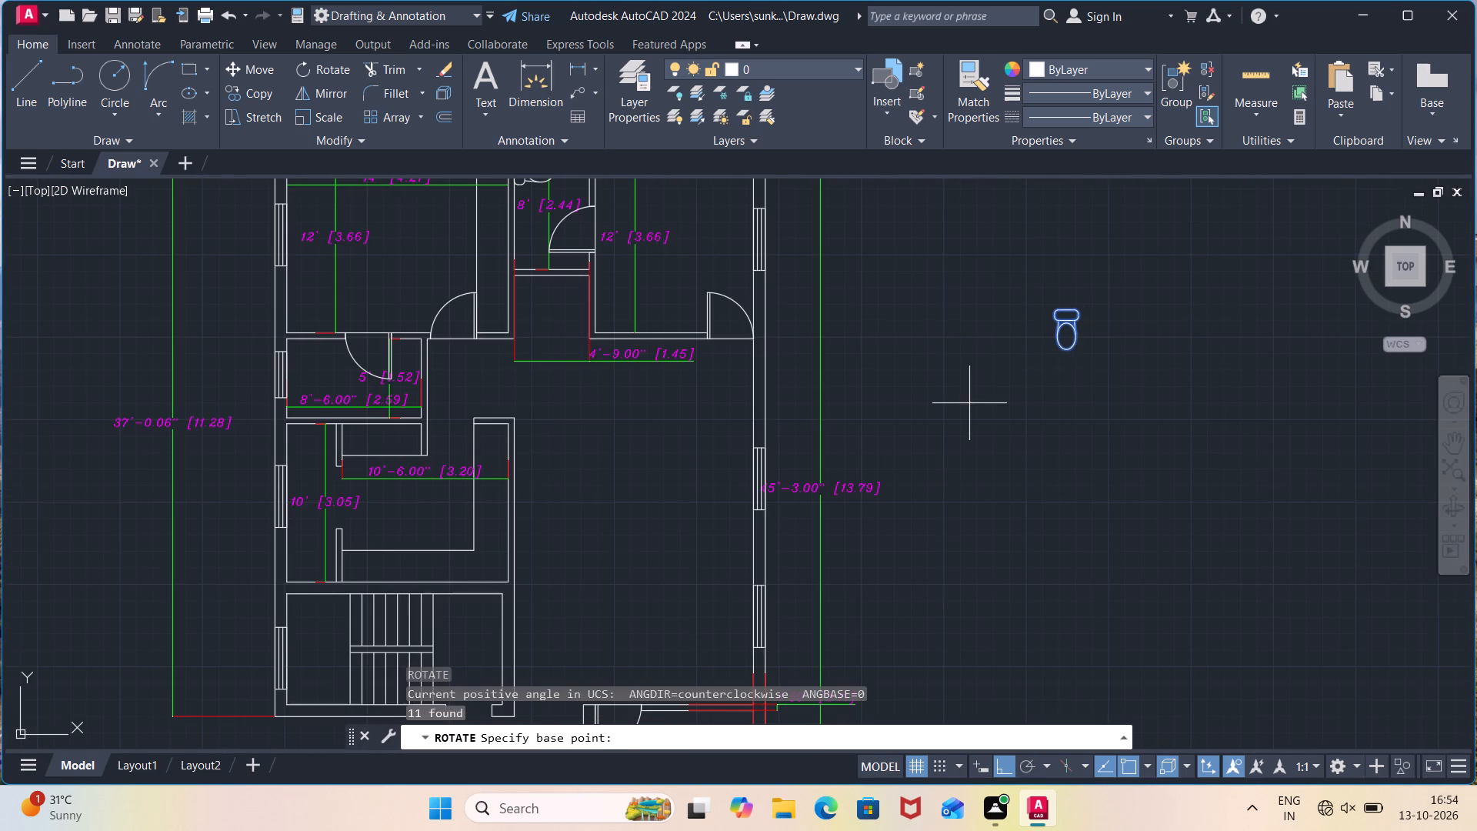
pyautogui.click(1066, 304)
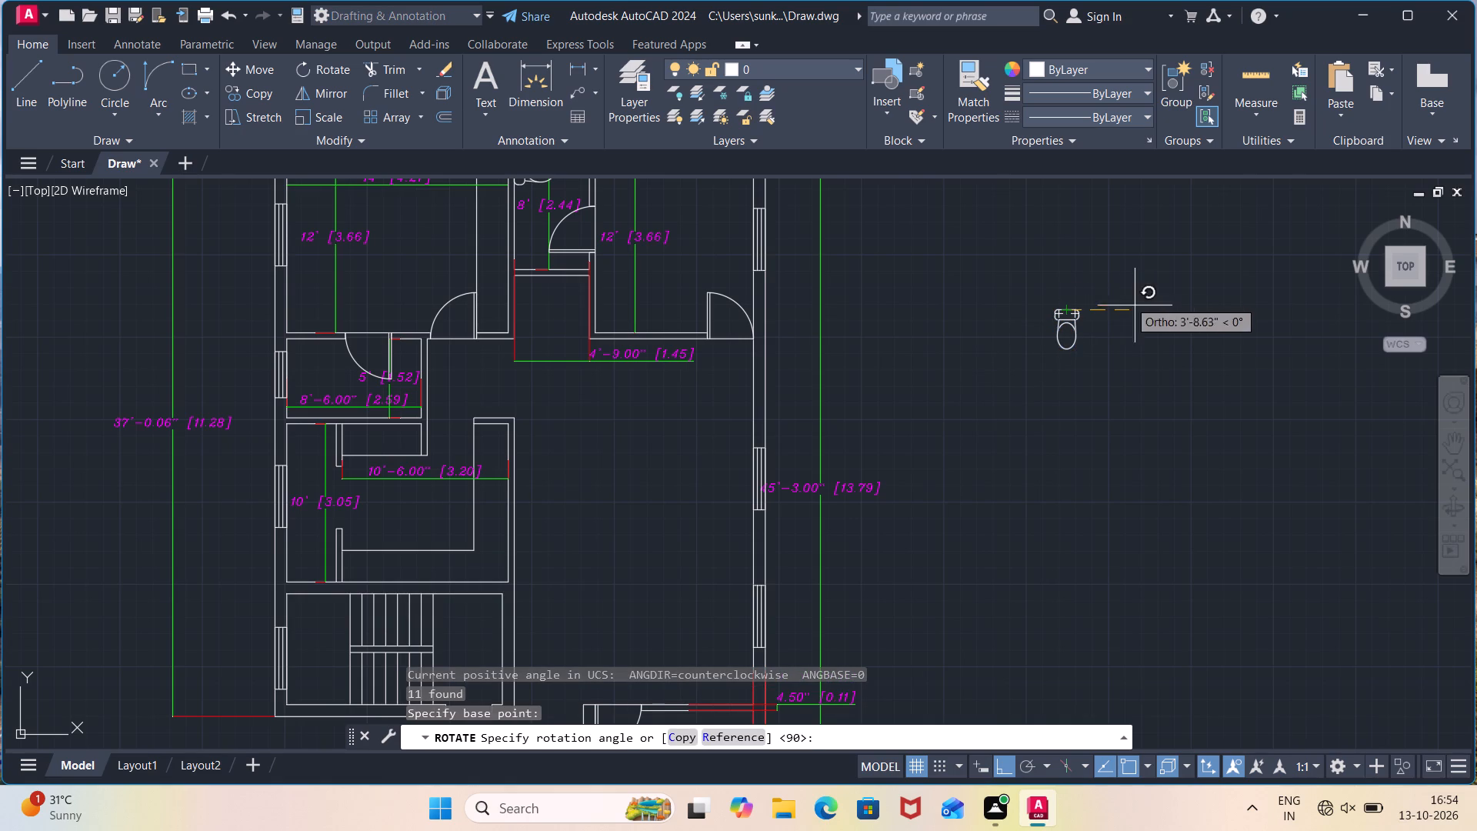
pyautogui.click(957, 409)
# Move the upright toilet into the 8'-6" by 5' bathroom, placing its tank's back-edge midpoint on the lower wall near the left corner.
pyautogui.click(1128, 247)
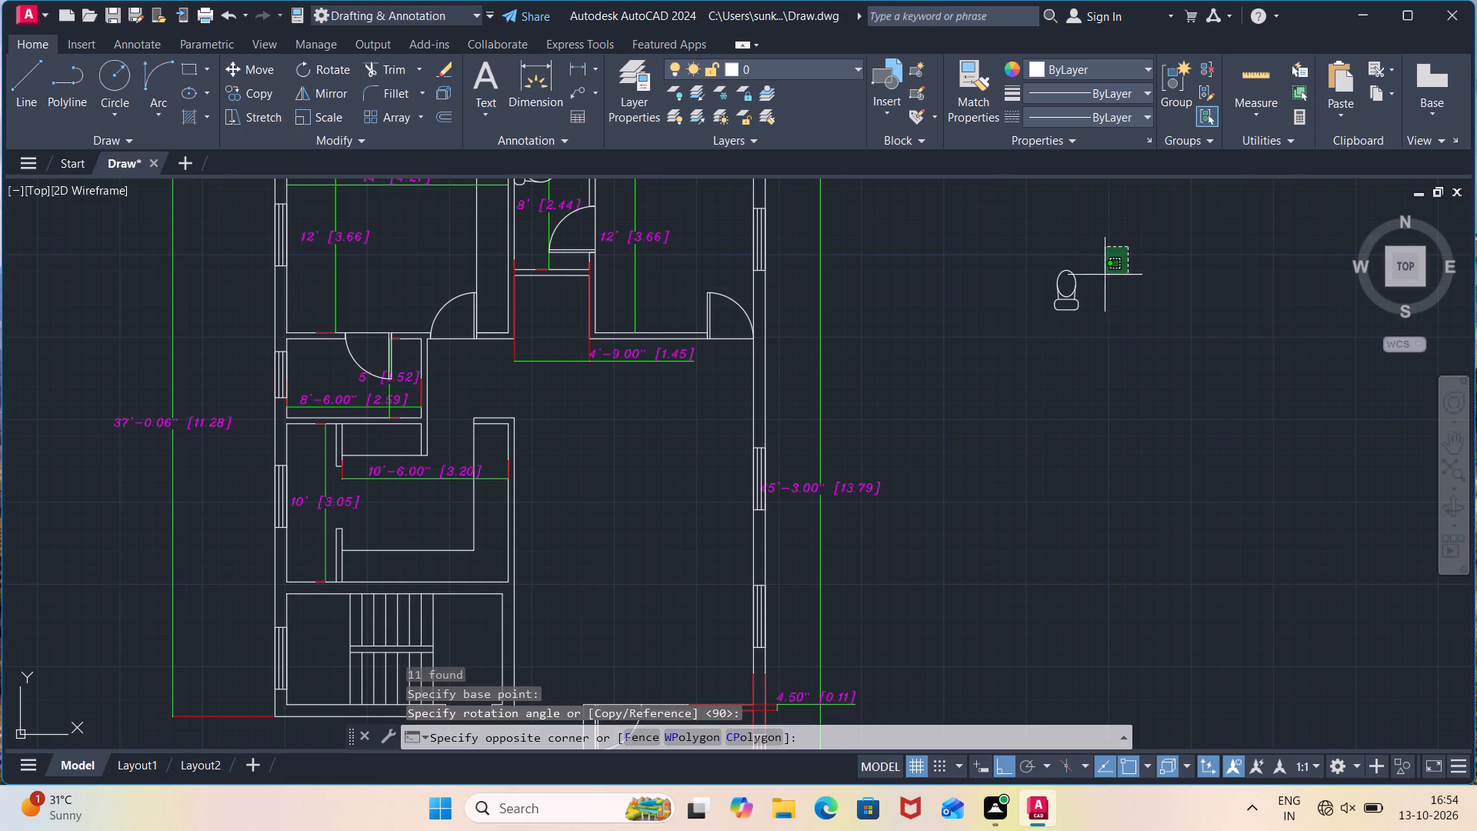
pyautogui.click(1015, 350)
pyautogui.press('m')
pyautogui.press('Return')
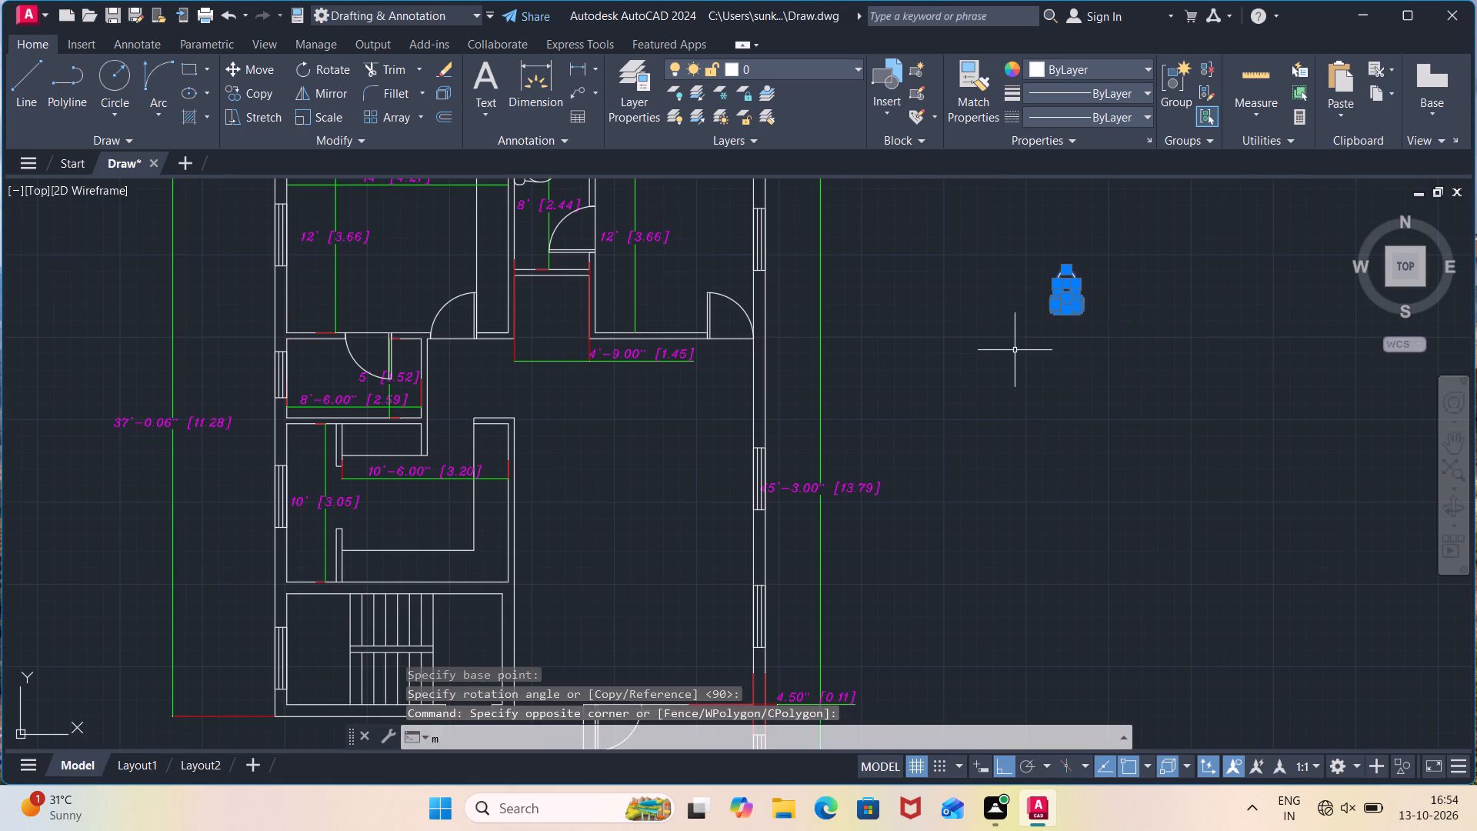
pyautogui.click(1065, 316)
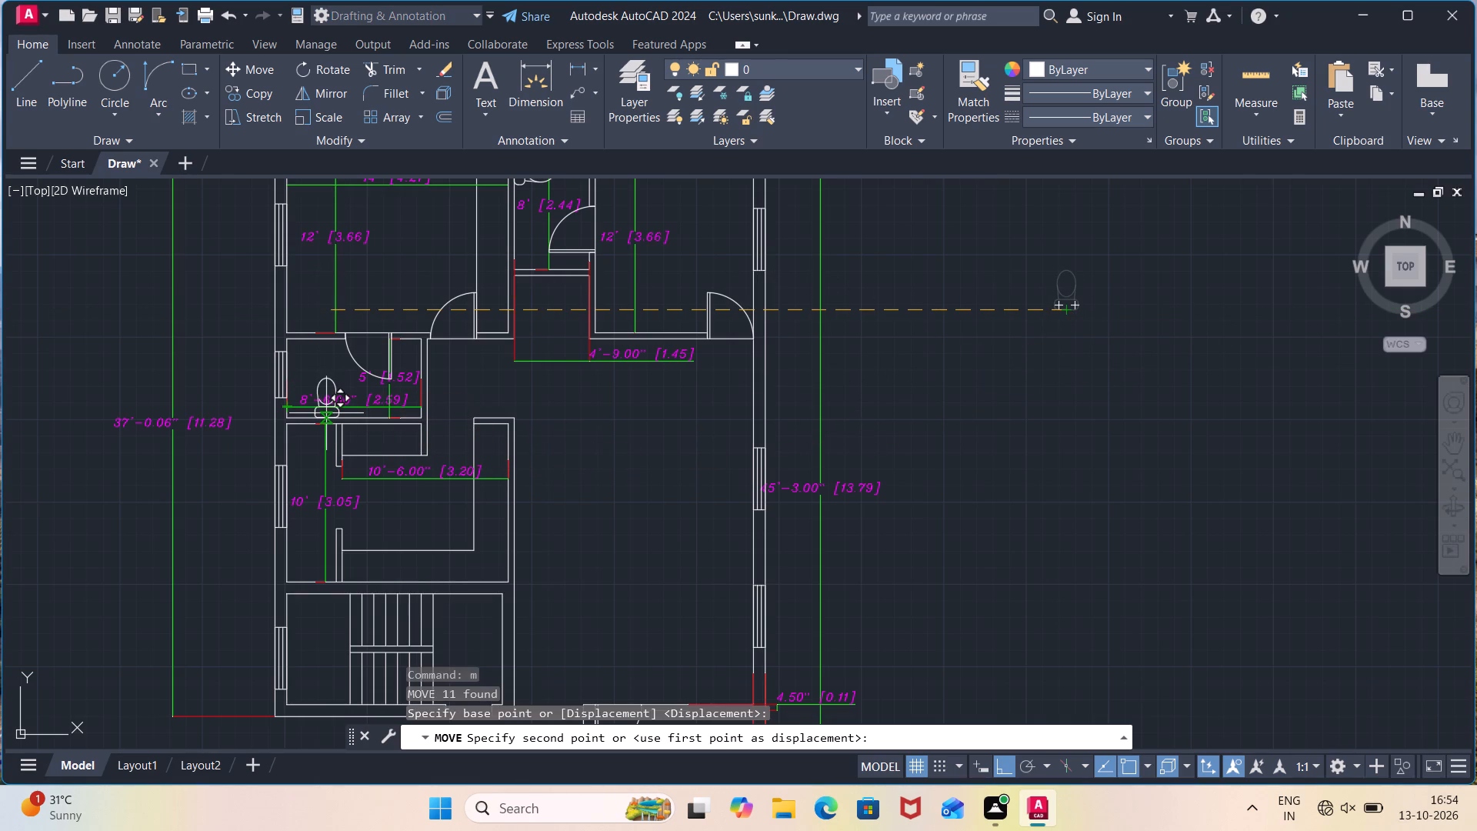
pyautogui.press('F8')
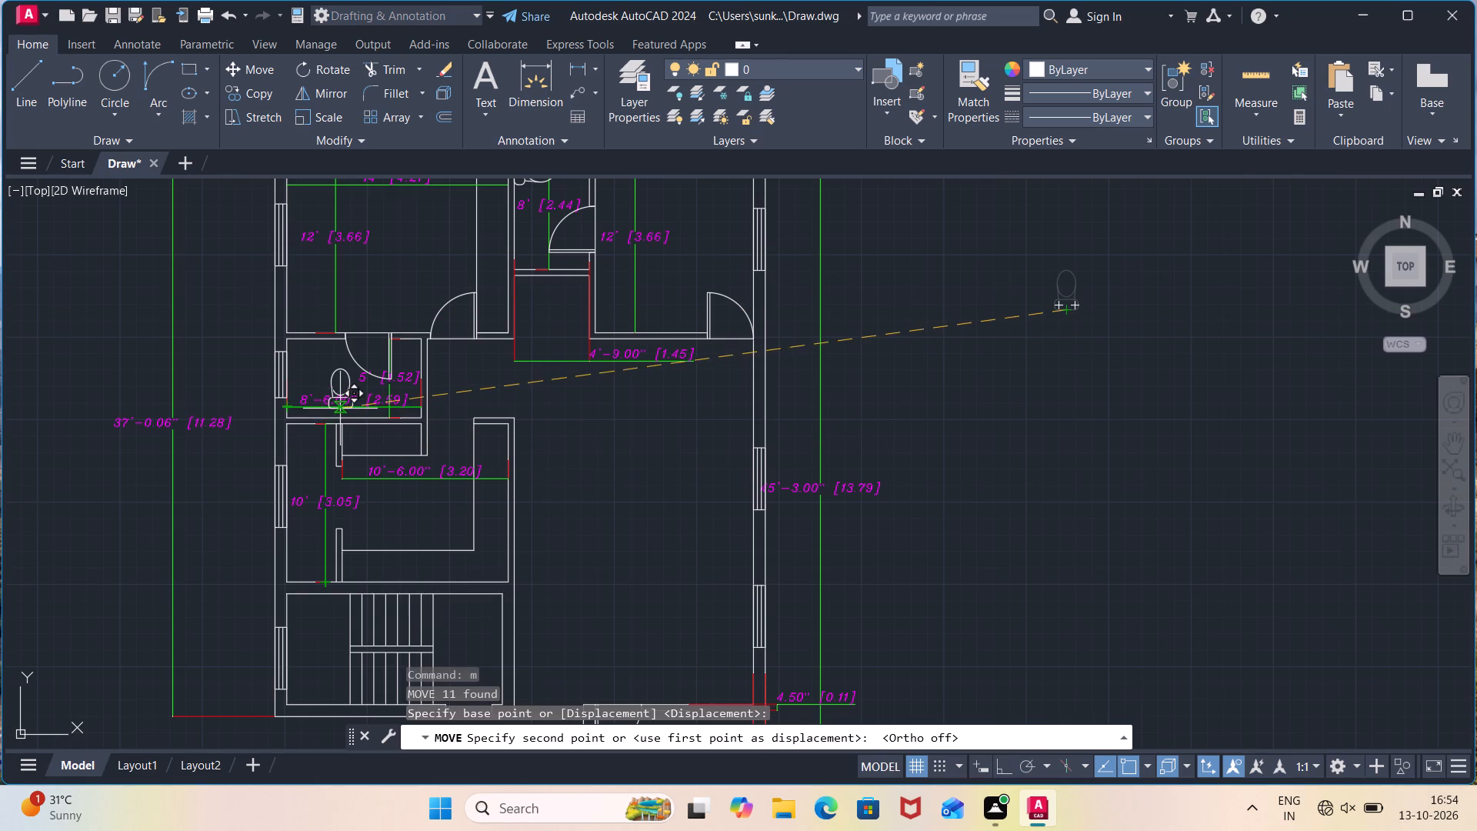
pyautogui.scroll(3, 341, 398)
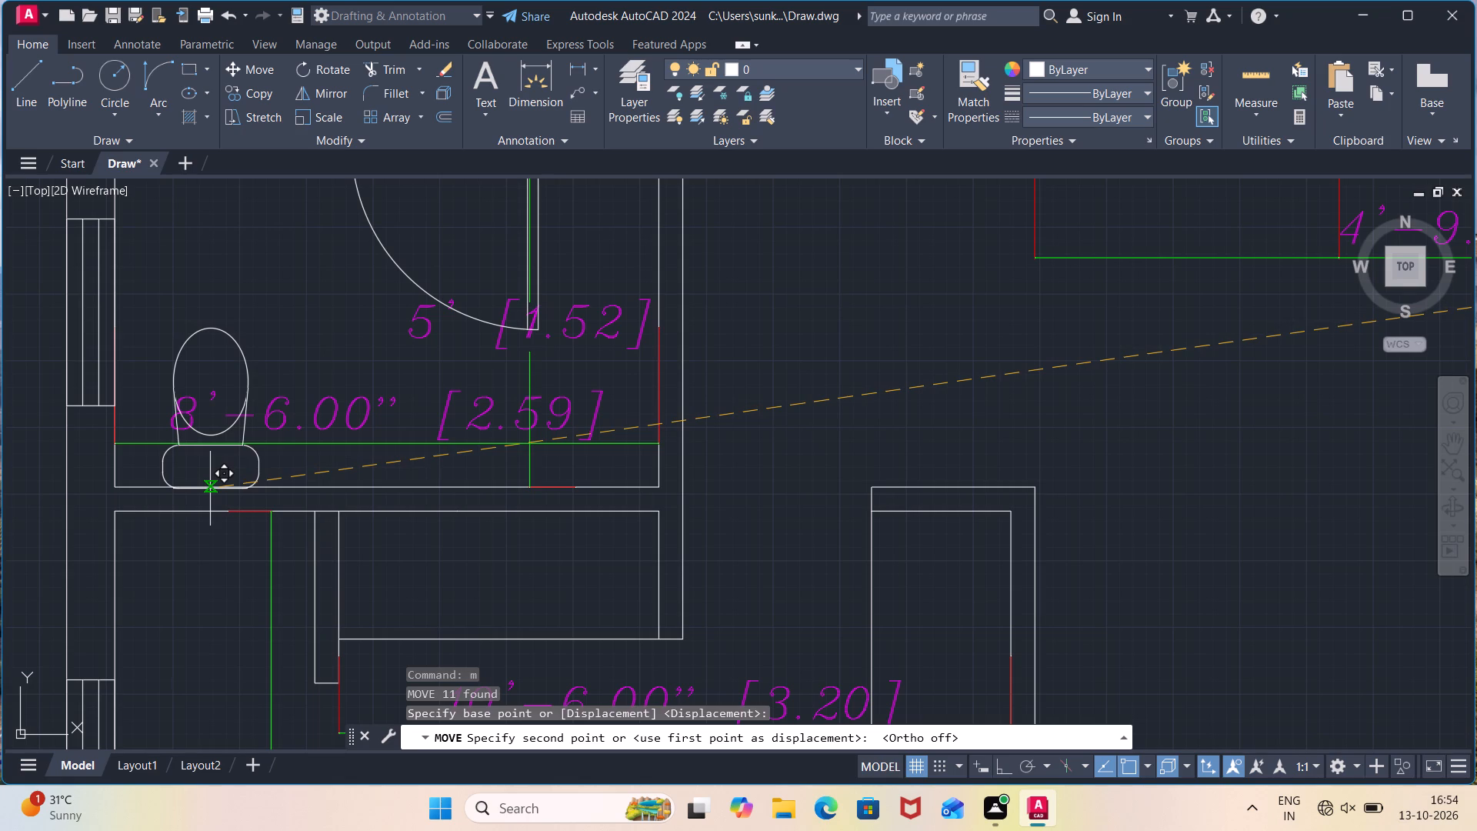
pyautogui.click(209, 484)
# Draw a closed rectangle 4.5' wide and 6.25' high with the Line tool in the empty space beside the floor plan.
pyautogui.scroll(-3, 564, 436)
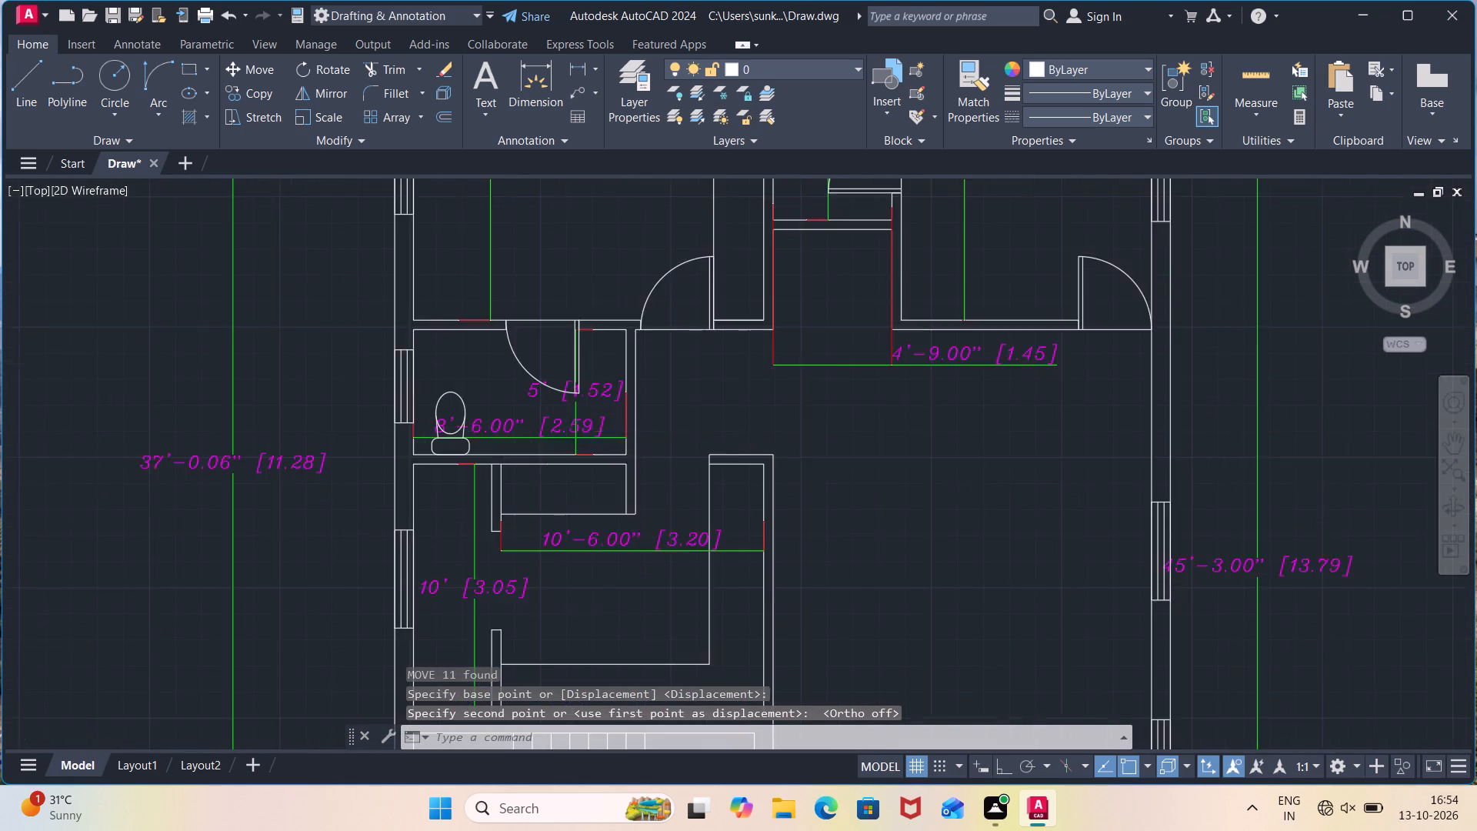
pyautogui.scroll(-1, 862, 443)
pyautogui.moveTo(862, 443); pyautogui.dragTo(673, 422, button='middle')
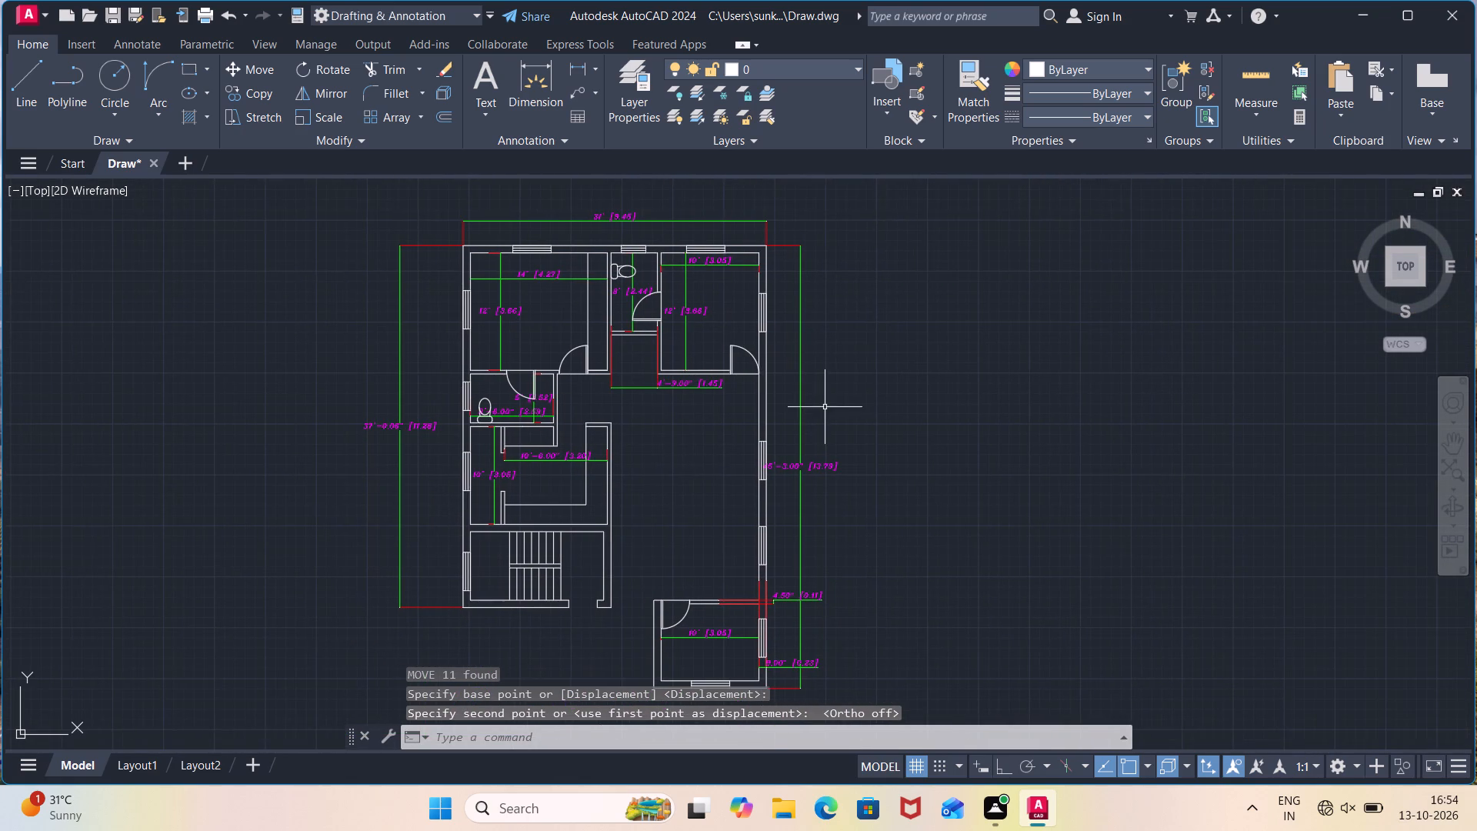
pyautogui.moveTo(1035, 388); pyautogui.dragTo(836, 417, button='middle')
pyautogui.press('l')
pyautogui.press('Return')
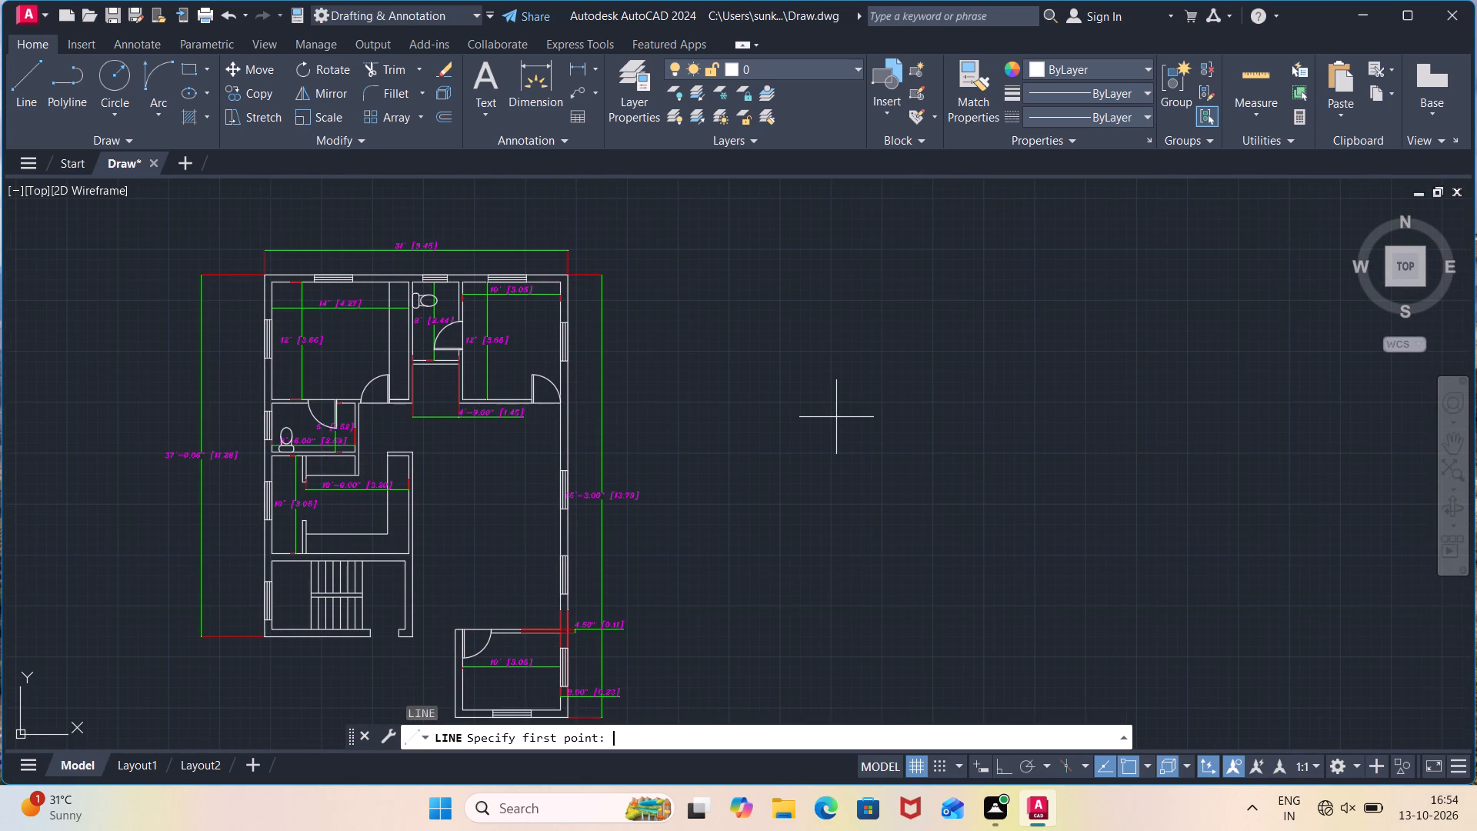
pyautogui.click(794, 349)
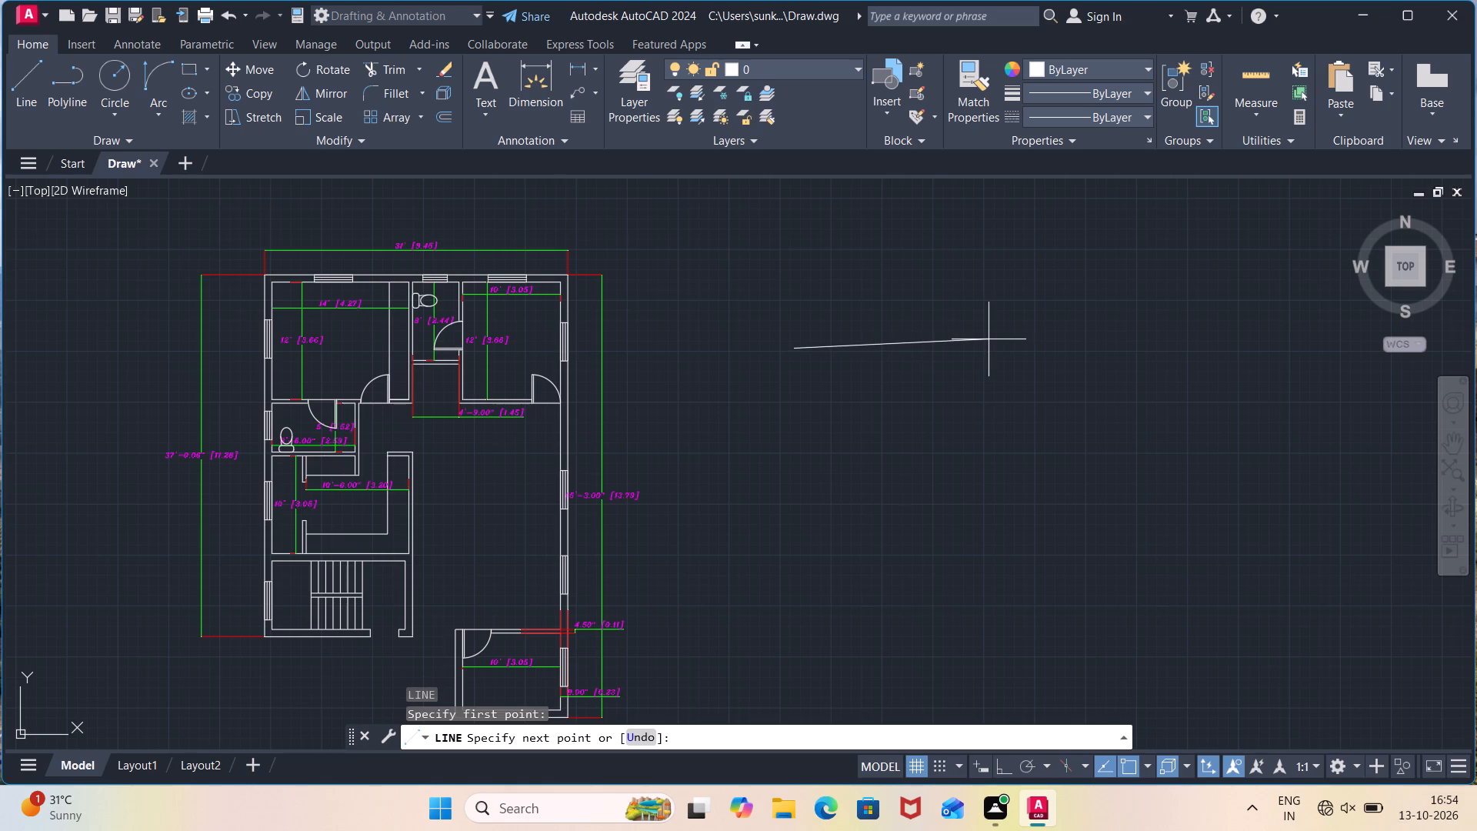
pyautogui.press('F8')
pyautogui.write('4.5')
pyautogui.press("'")
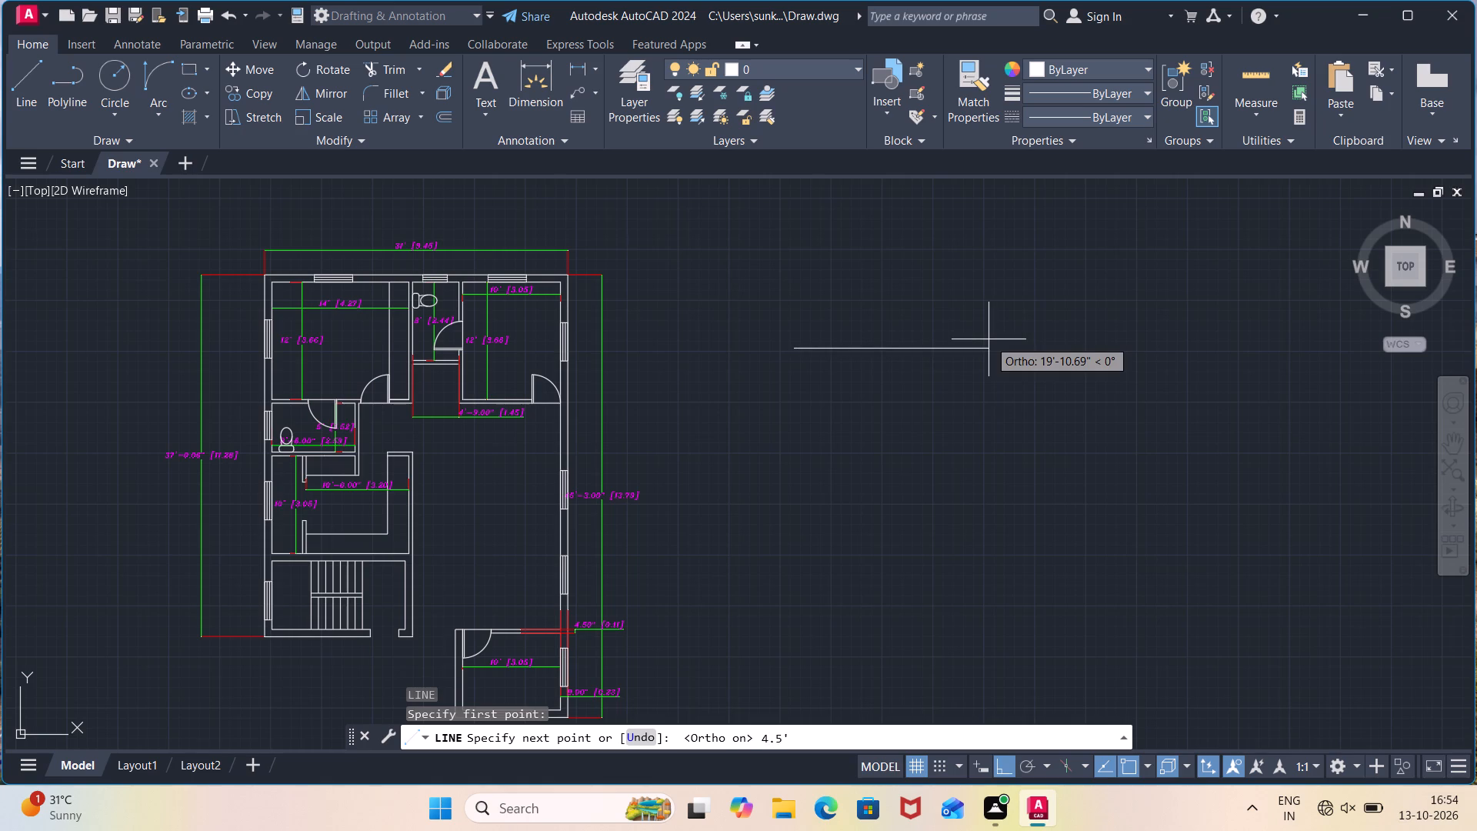
pyautogui.press('Return')
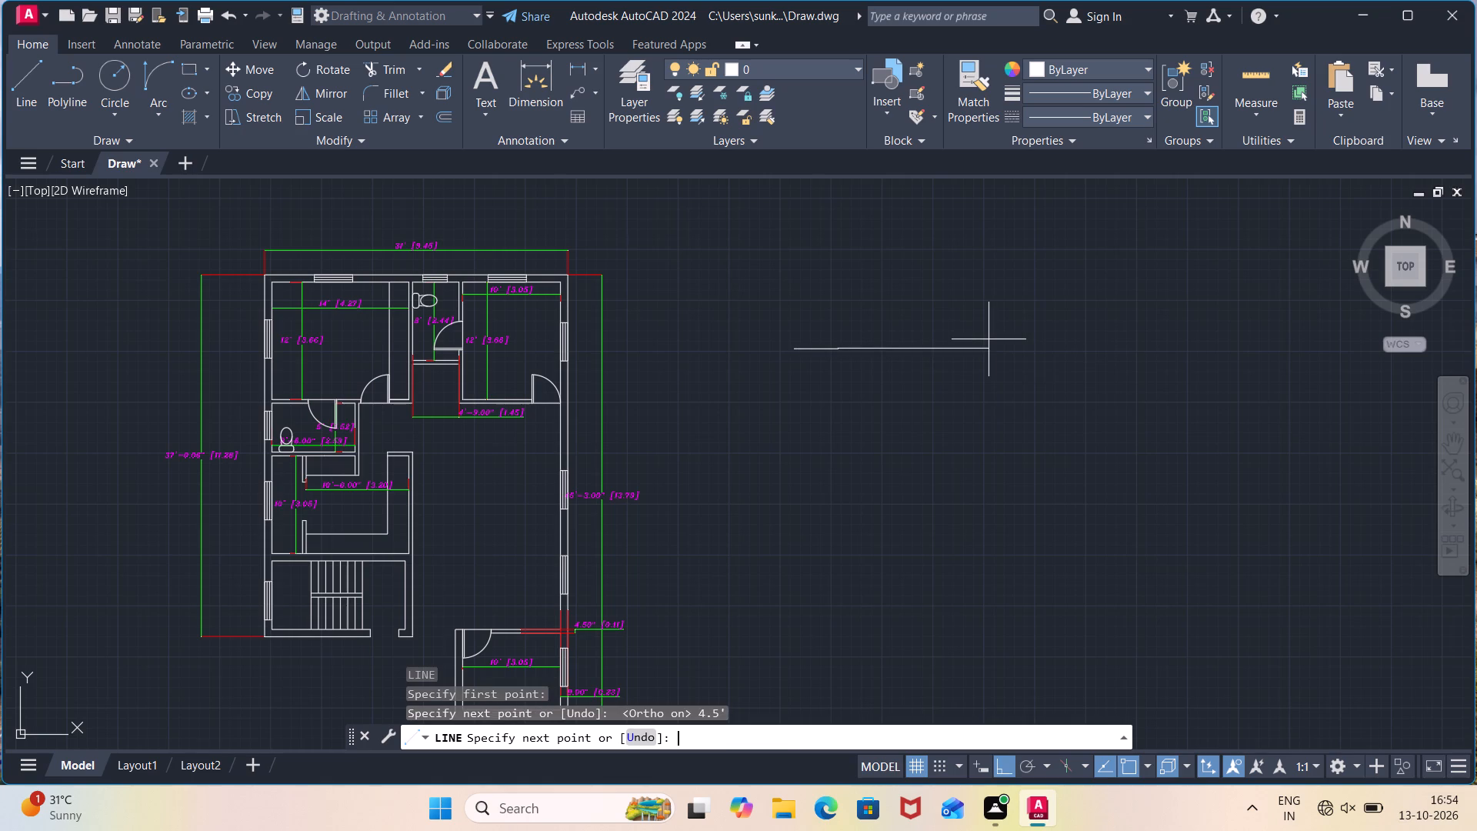
pyautogui.write("6.25'")
pyautogui.press('Return')
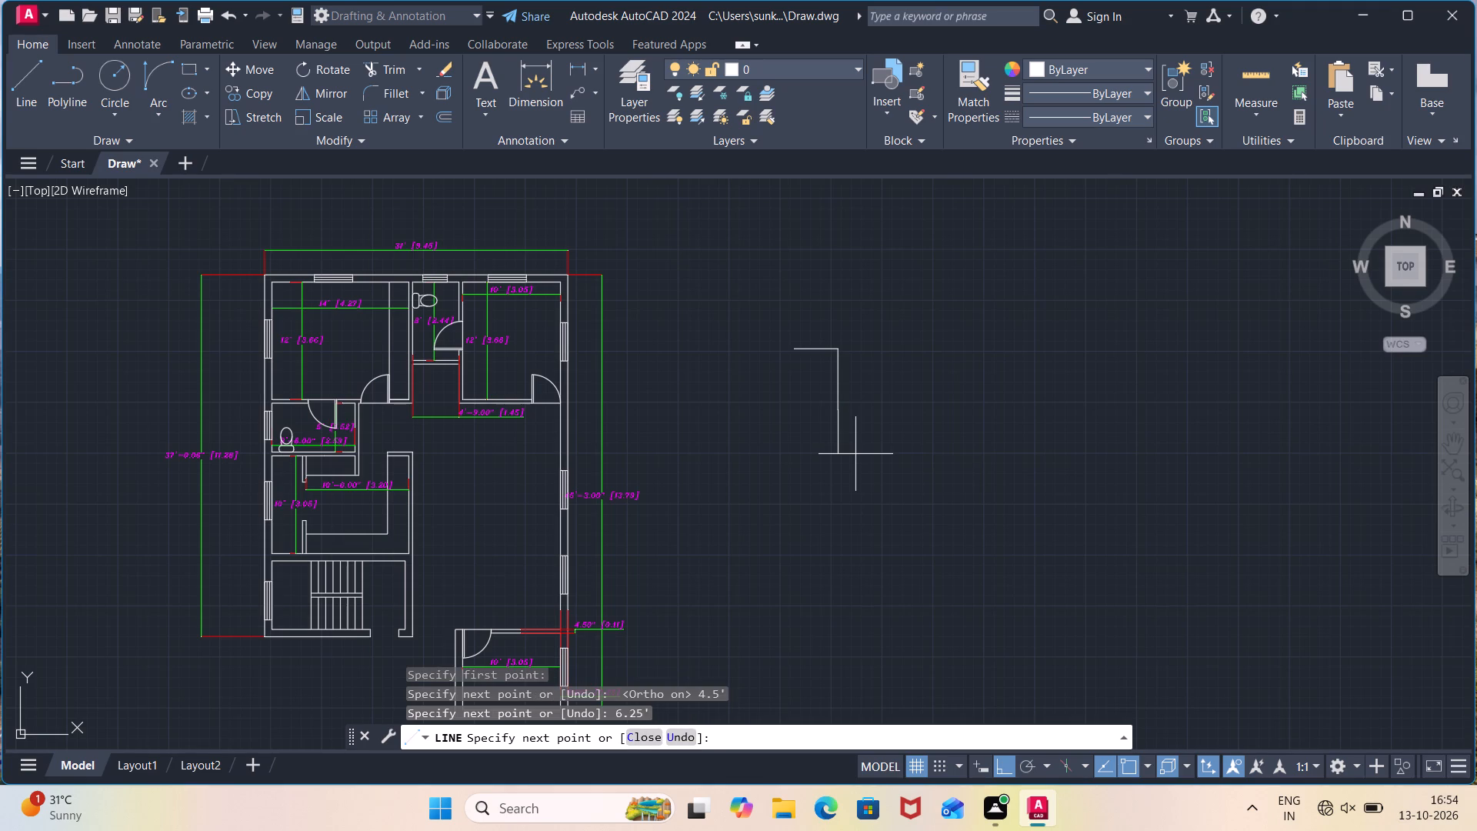
pyautogui.write("4.5'")
pyautogui.press('Return')
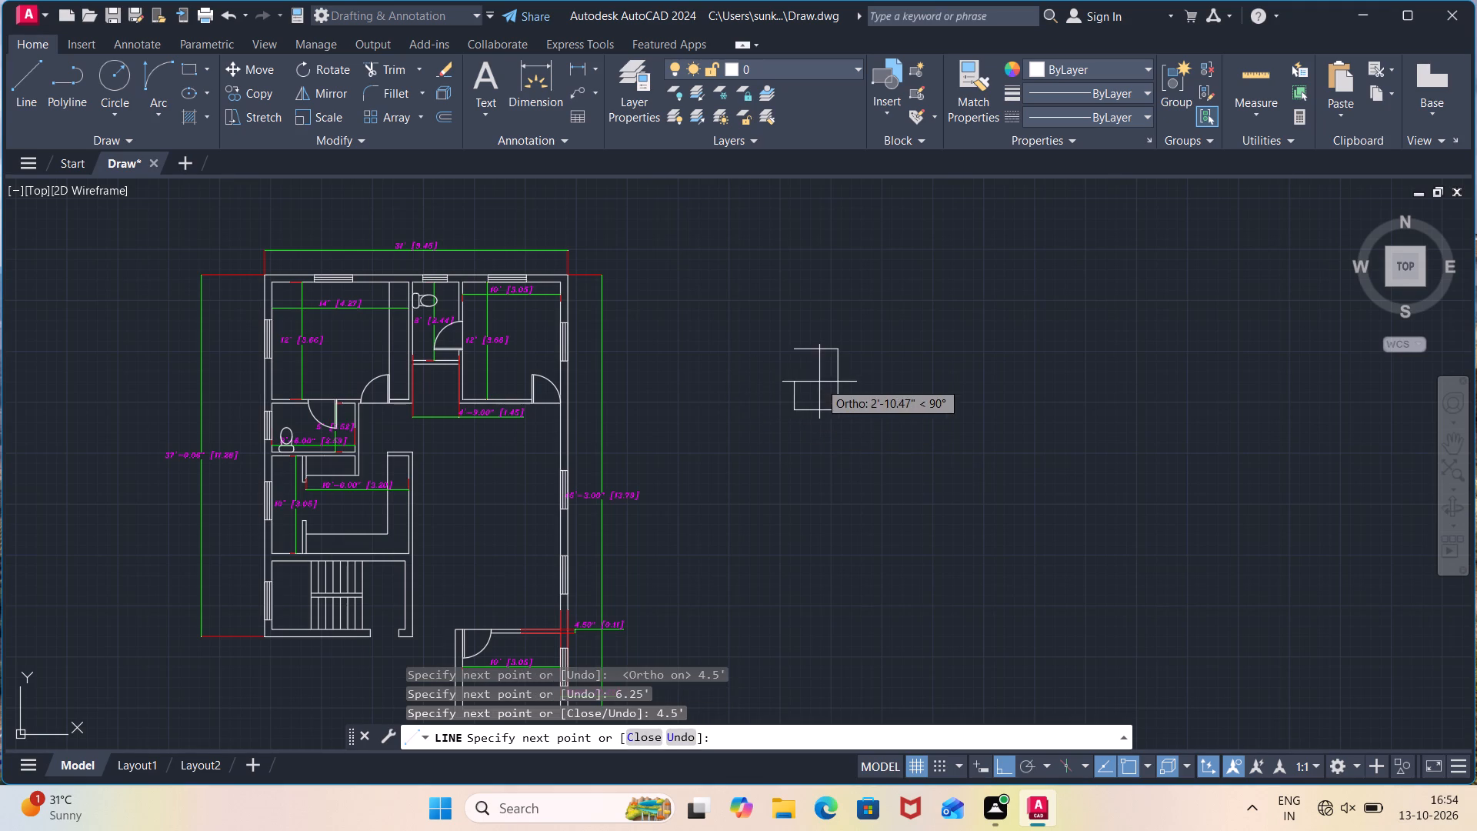
pyautogui.scroll(3, 796, 347)
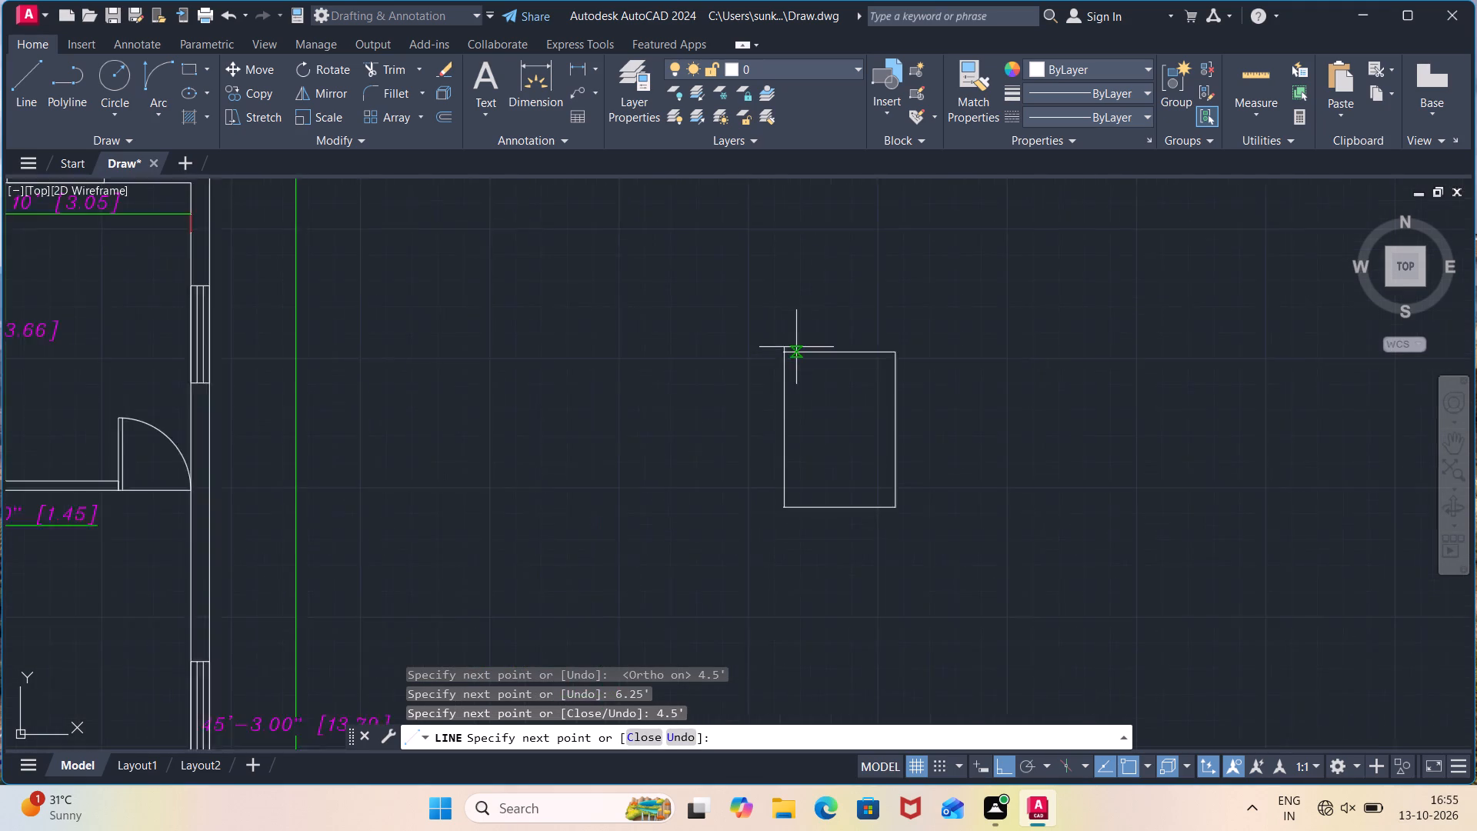
pyautogui.click(777, 356)
pyautogui.press('Escape')
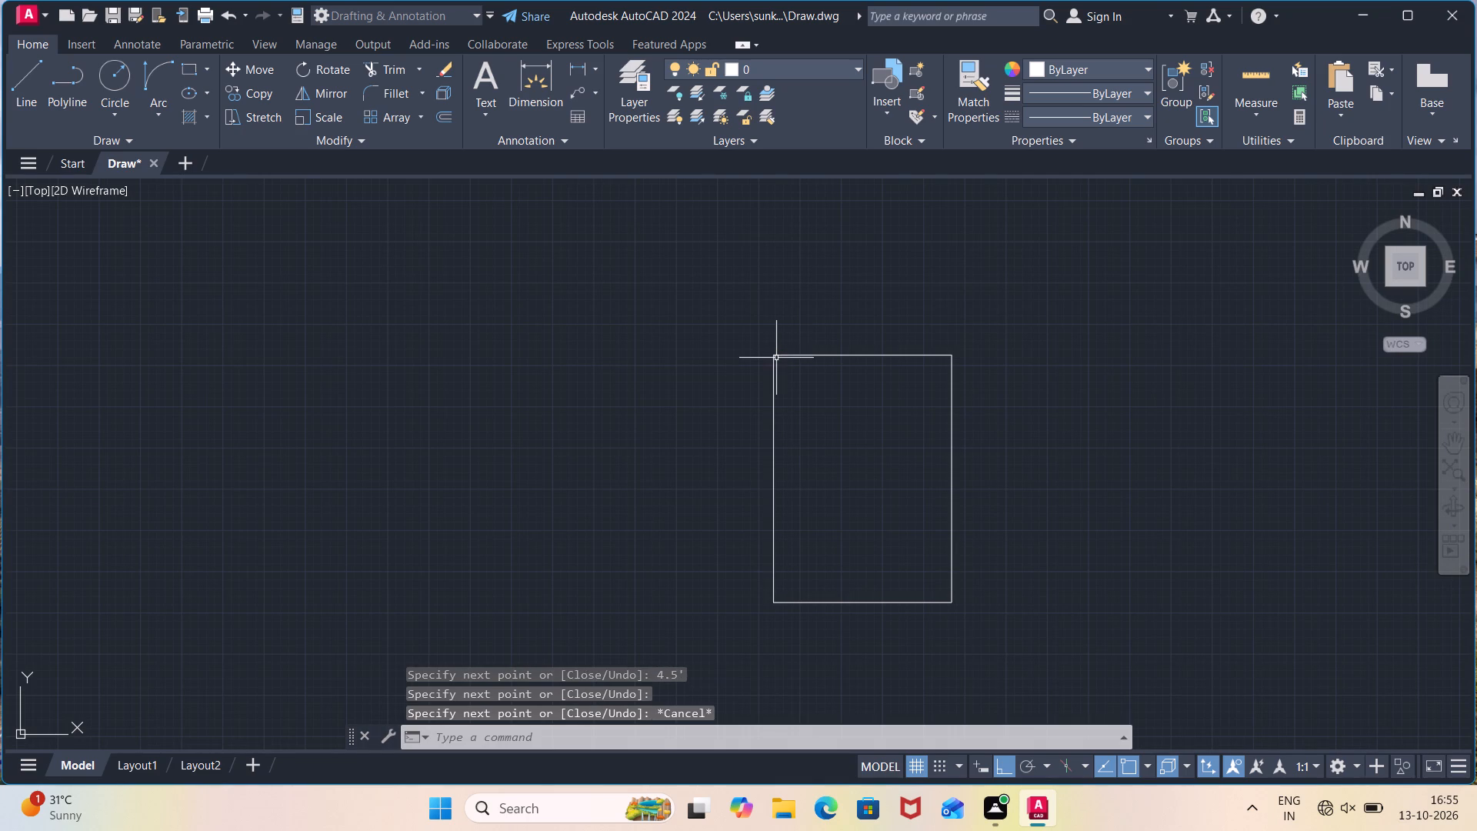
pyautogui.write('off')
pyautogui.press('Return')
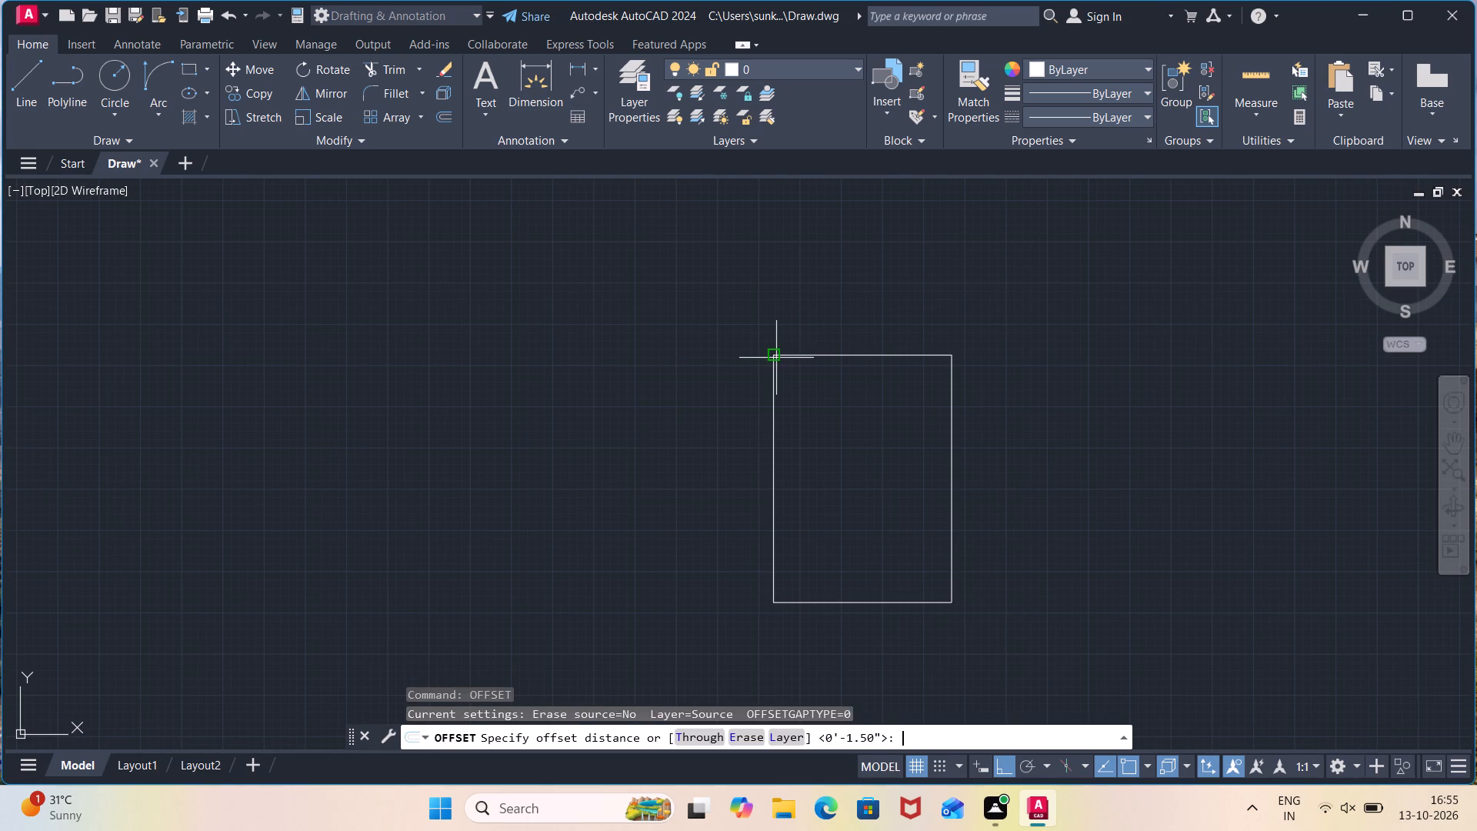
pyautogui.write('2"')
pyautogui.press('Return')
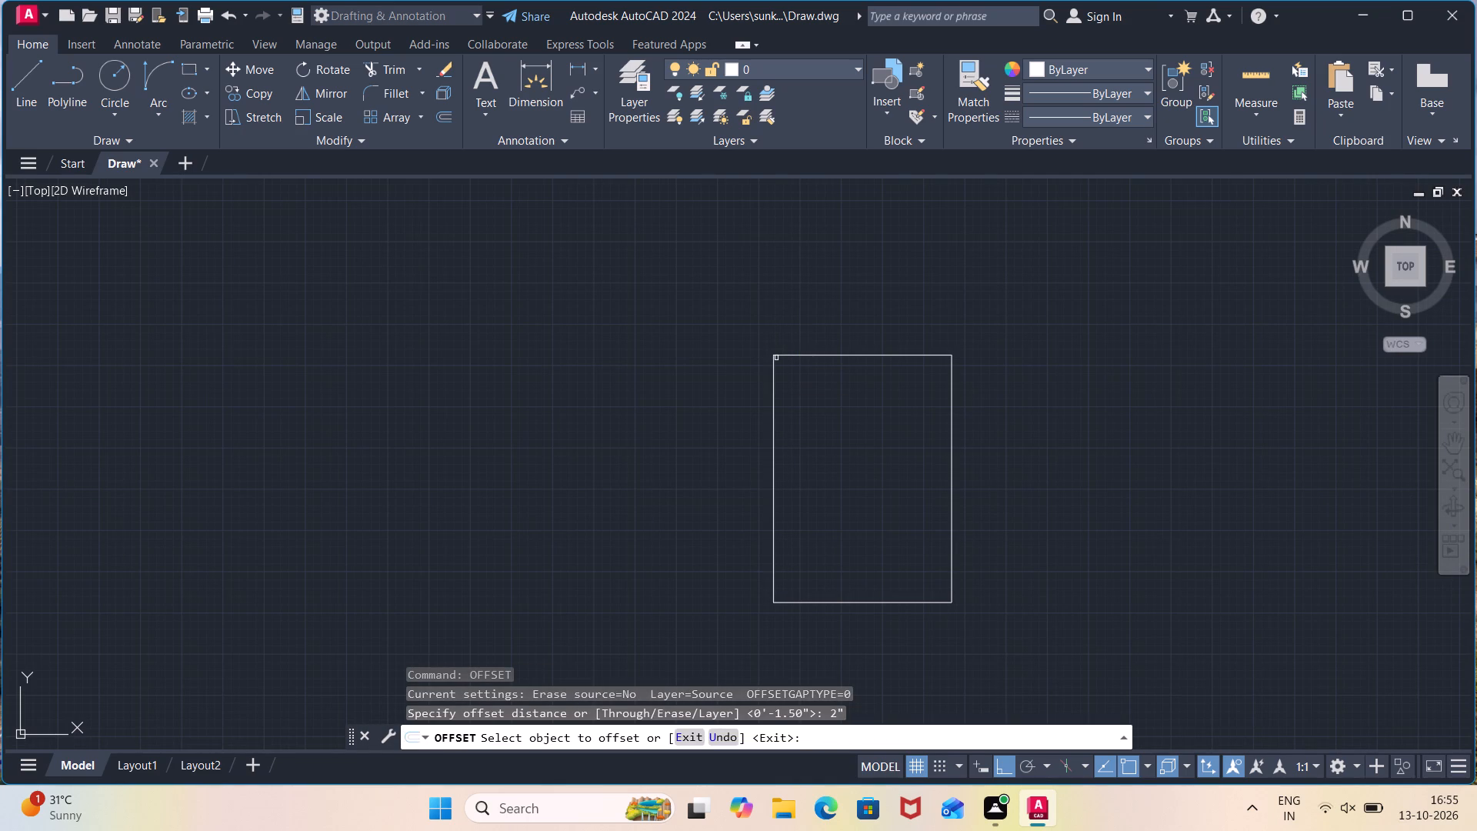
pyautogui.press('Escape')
# Offset all four sides of the 4.5' by 6.25' rectangle inward by 1".
pyautogui.press('space')
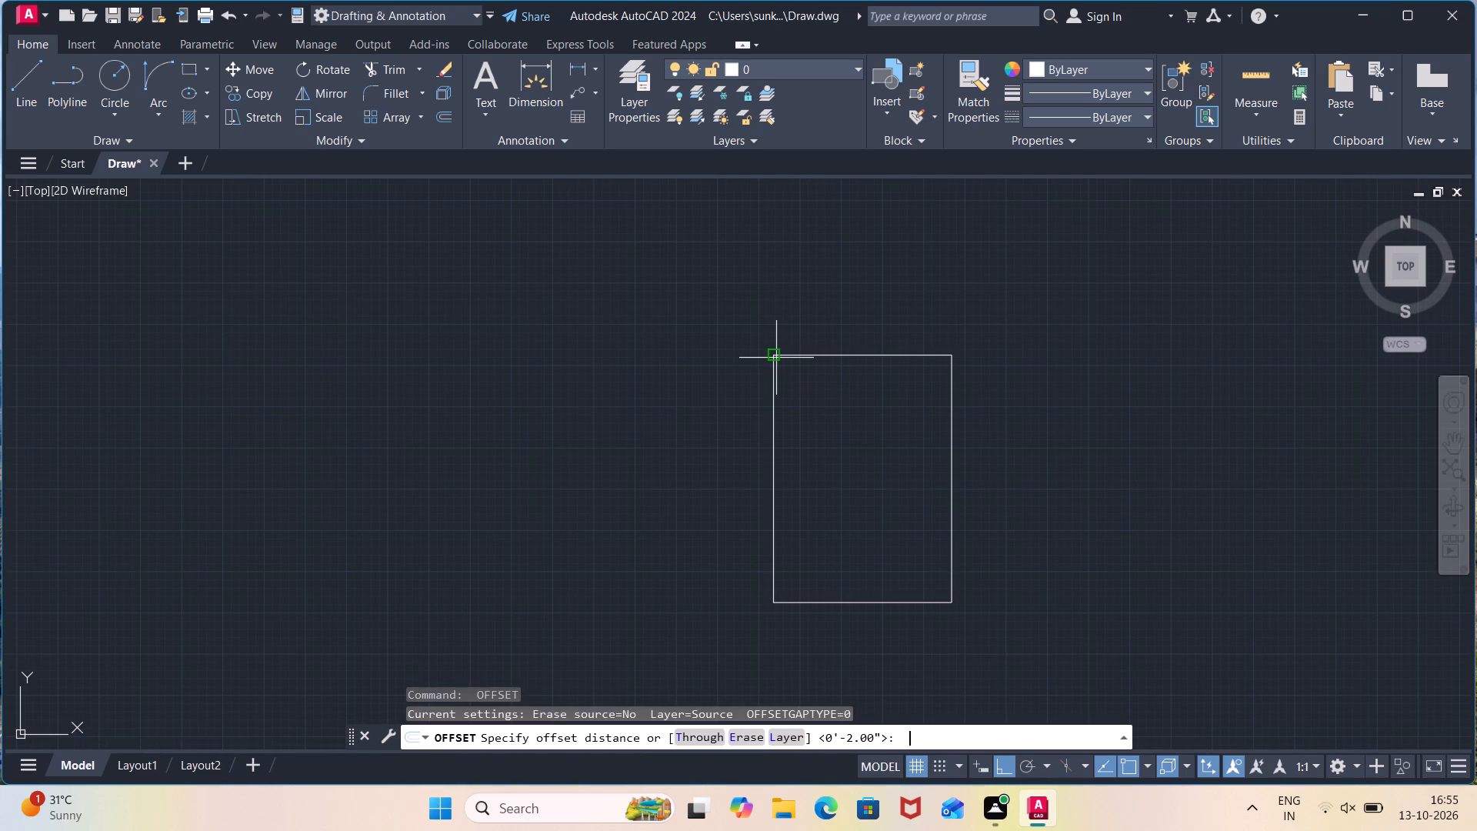
pyautogui.press('1')
pyautogui.hotkey('shift', '"')
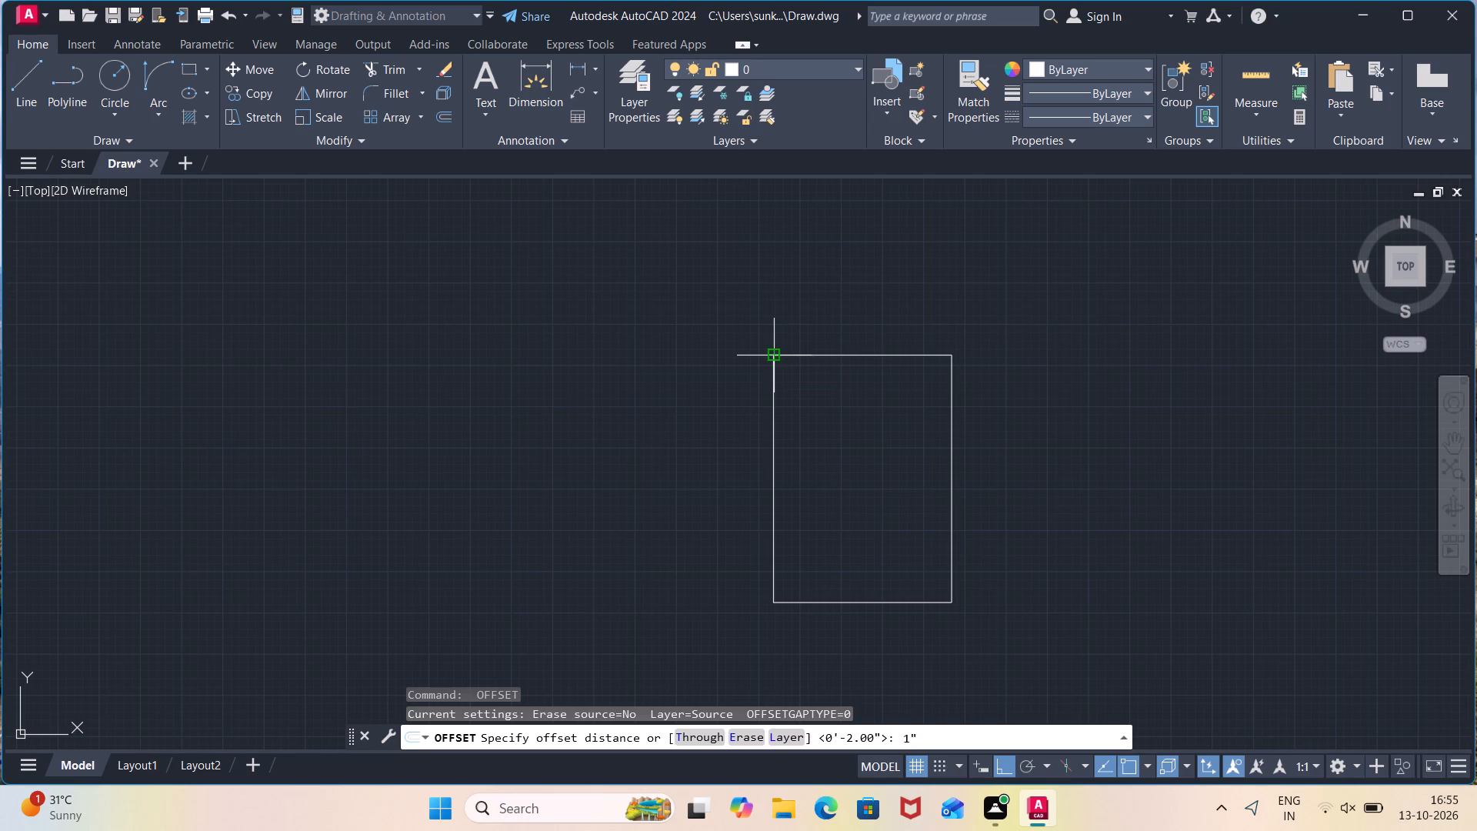
pyautogui.press('Return')
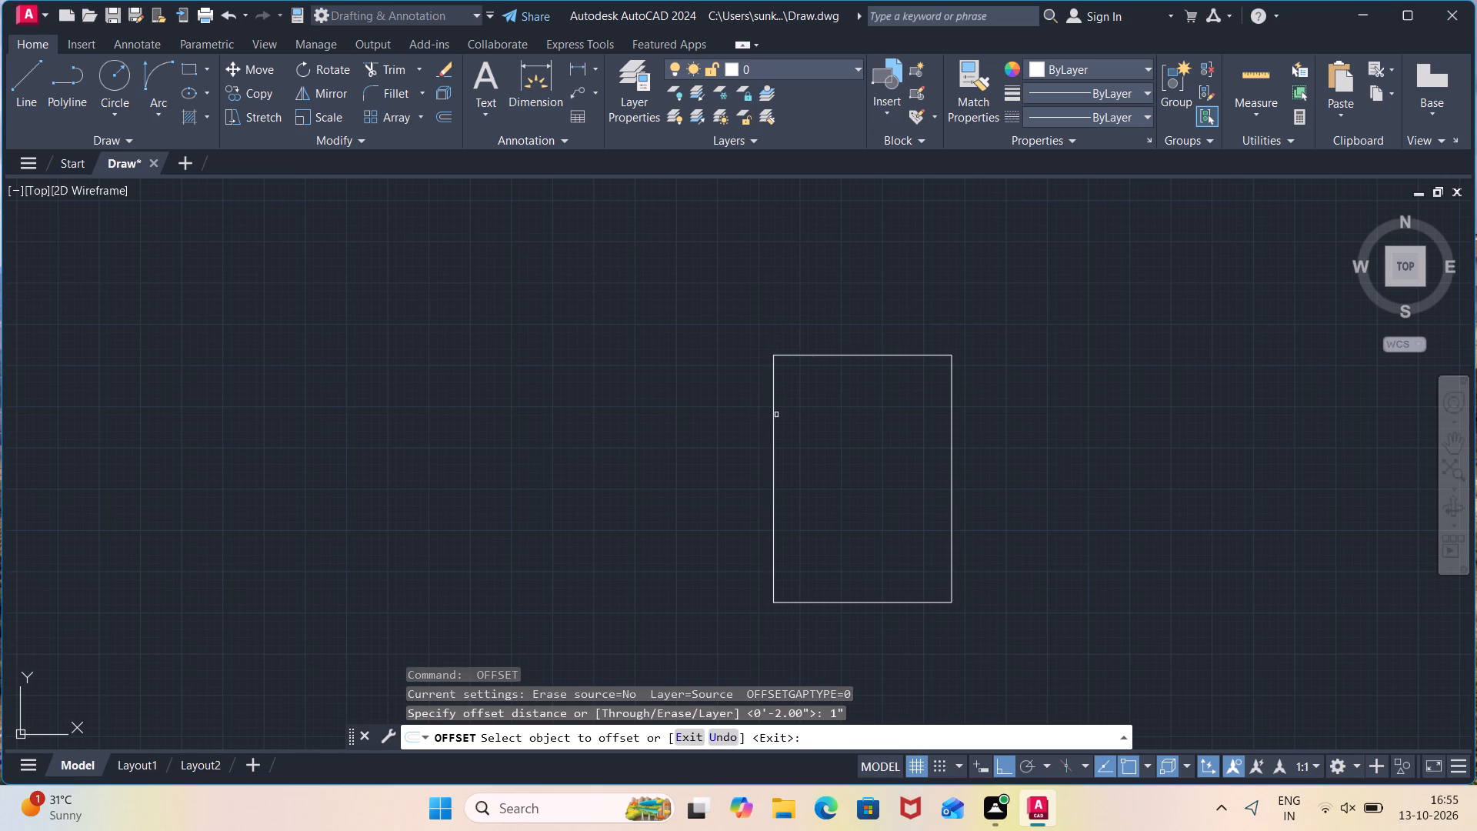
pyautogui.click(772, 415)
pyautogui.click(832, 404)
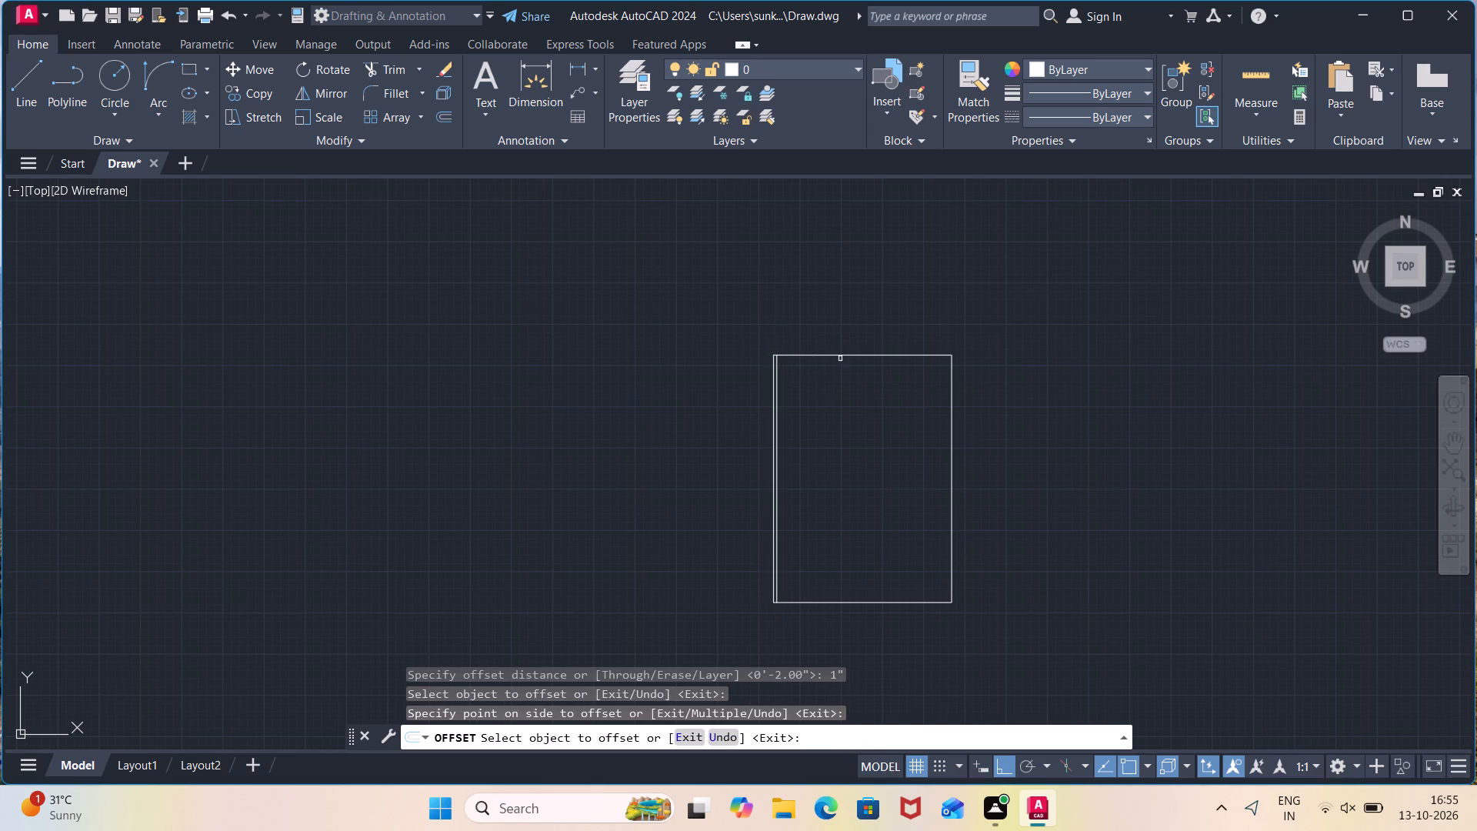
pyautogui.click(843, 355)
pyautogui.click(843, 381)
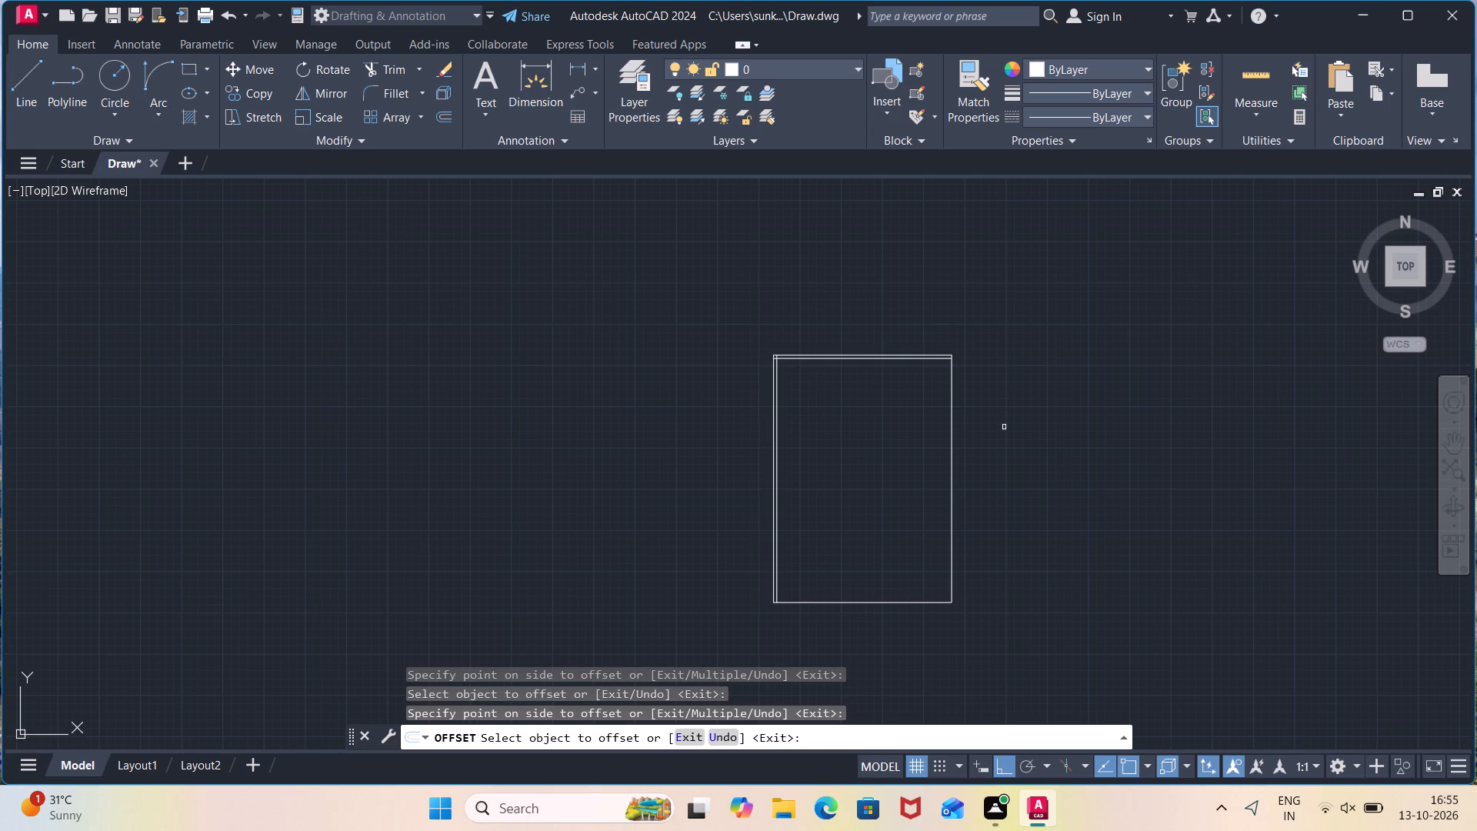
pyautogui.click(951, 452)
pyautogui.click(915, 466)
pyautogui.click(904, 600)
pyautogui.click(902, 576)
pyautogui.press('Escape')
# Trim the overlapping ends of the inner offset lines at the rectangle's two lower corners.
pyautogui.write('tr')
pyautogui.press('Return')
pyautogui.scroll(2, 900, 572)
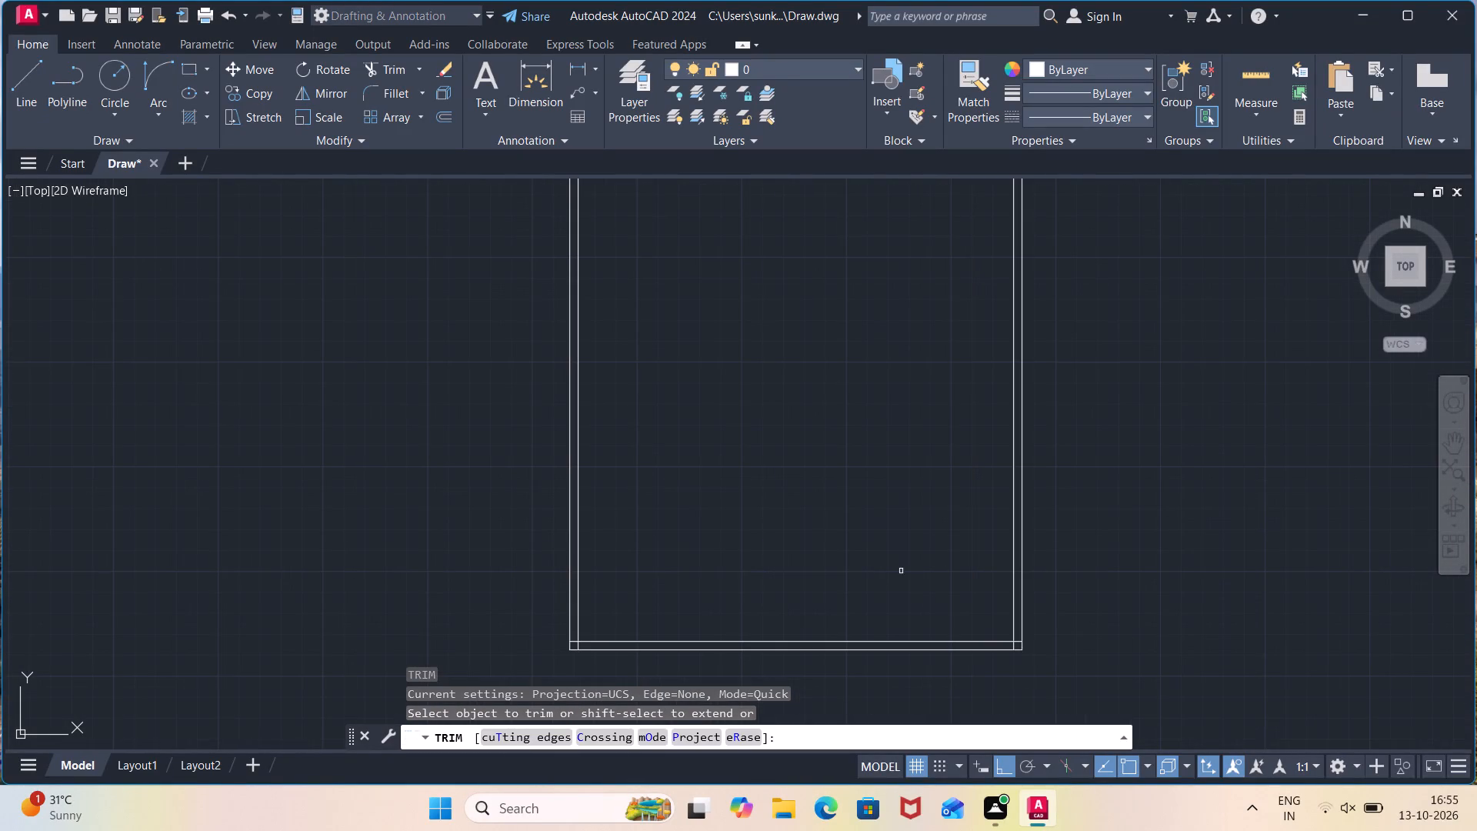
pyautogui.click(1017, 644)
pyautogui.click(1013, 649)
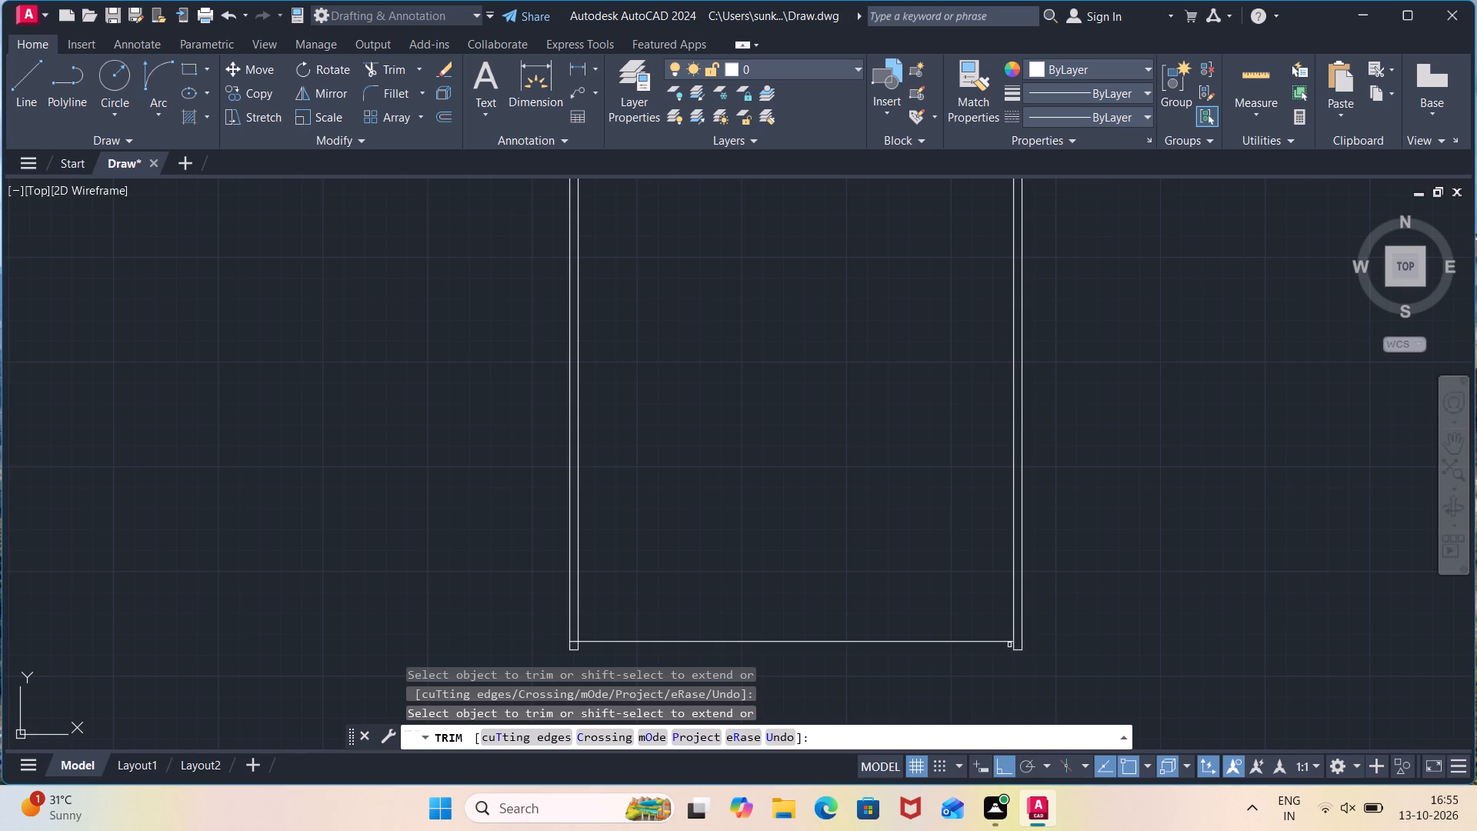
pyautogui.hotkey('ctrl', 'z')
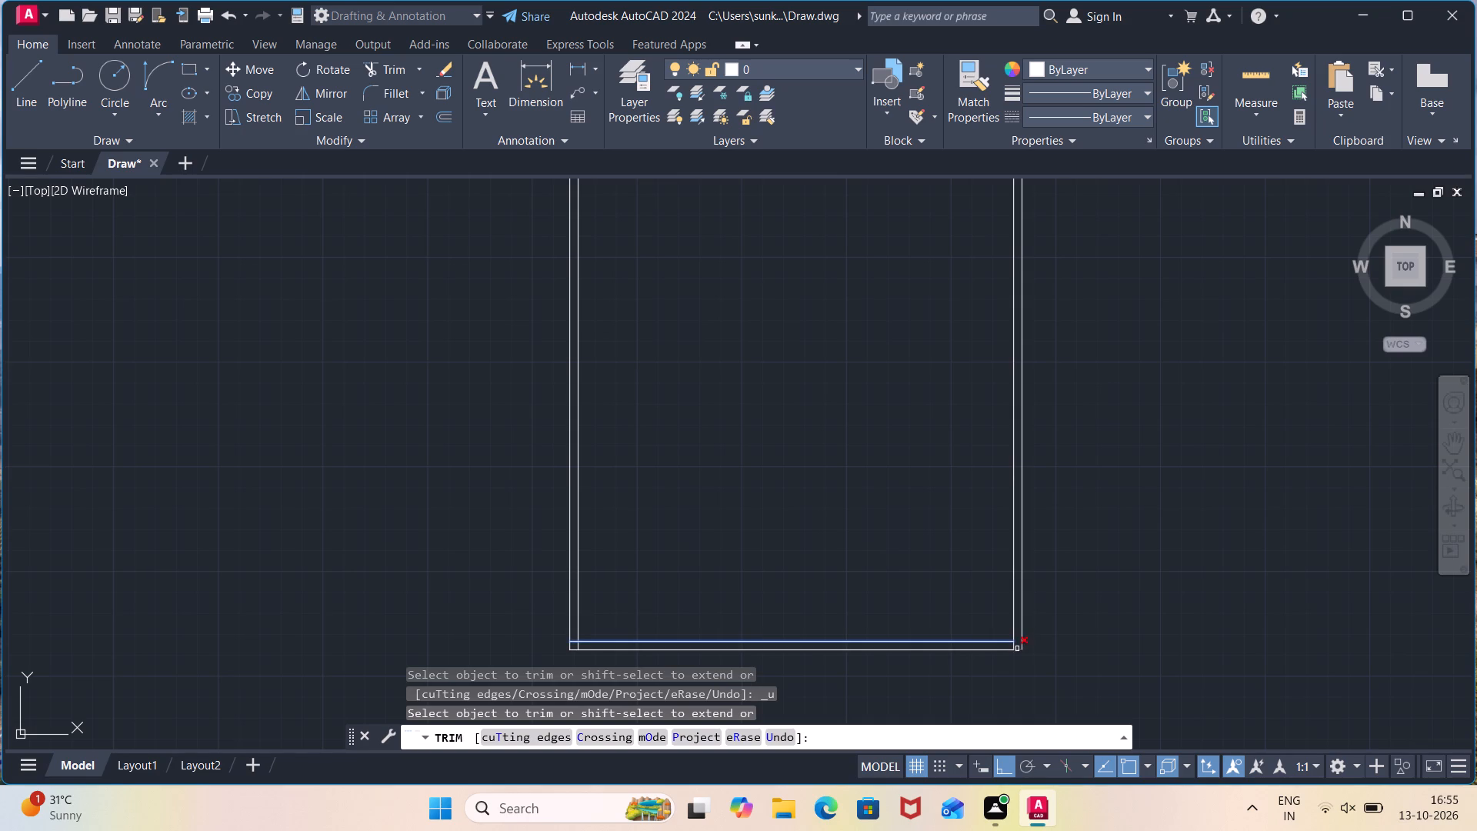
pyautogui.scroll(3, 1017, 649)
pyautogui.click(998, 643)
pyautogui.click(944, 637)
pyautogui.scroll(-2, 900, 639)
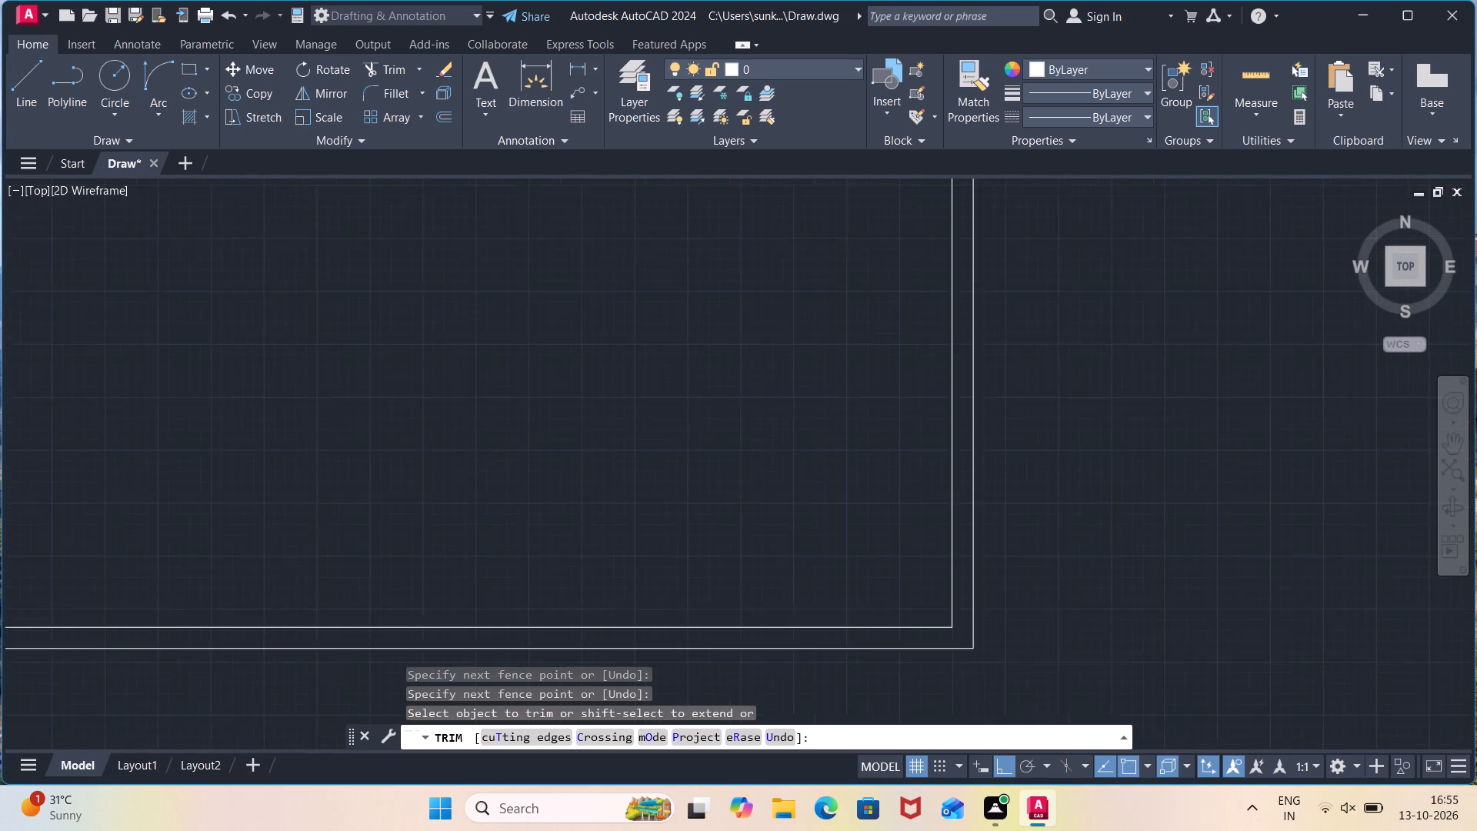
pyautogui.moveTo(544, 551); pyautogui.dragTo(1091, 429, button='middle')
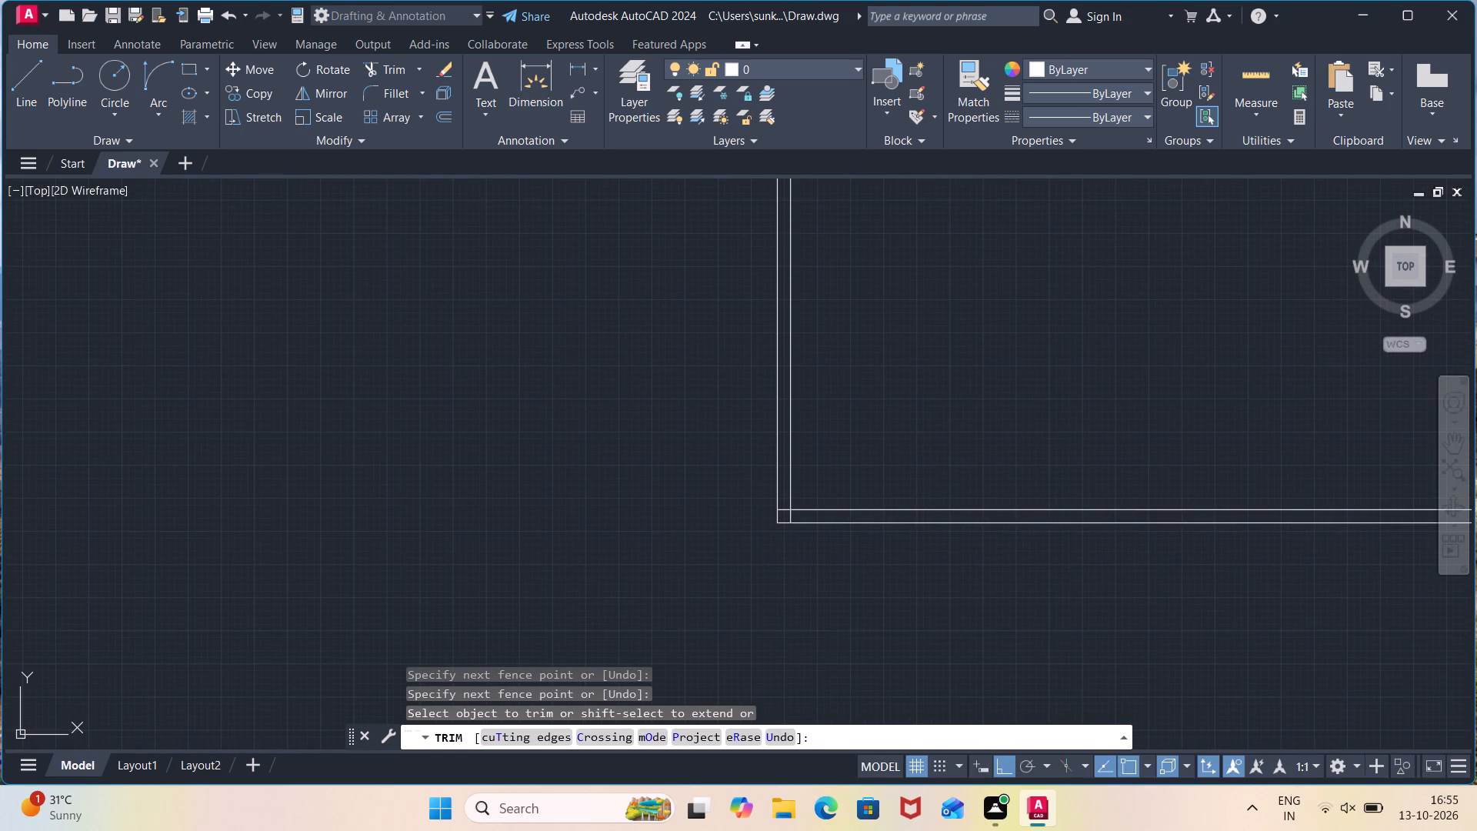
pyautogui.click(792, 519)
pyautogui.click(784, 508)
# Trim the overlapping ends of the inner offset lines at the rectangle's two upper corners.
pyautogui.scroll(-3, 891, 415)
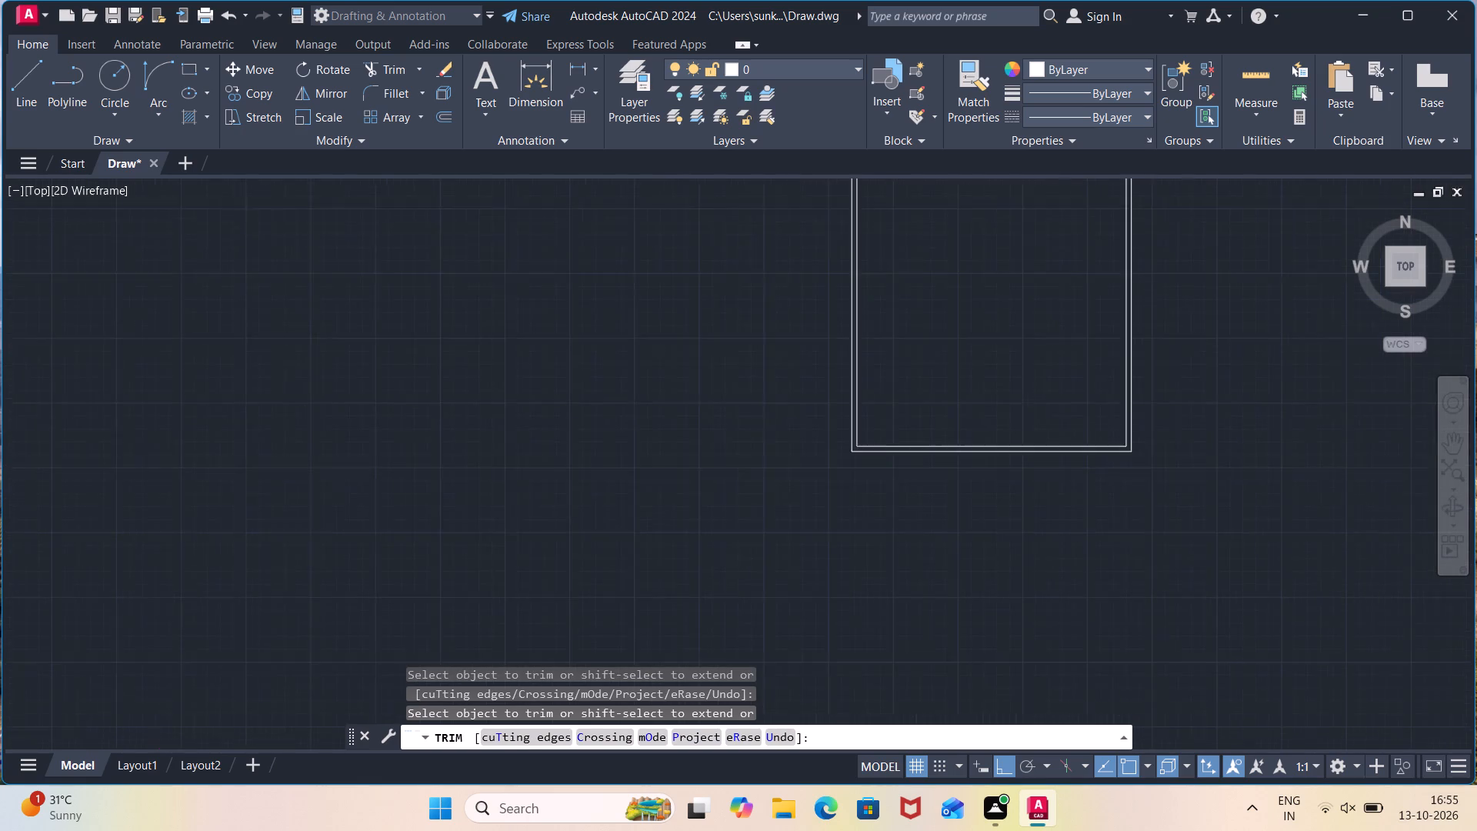
pyautogui.moveTo(978, 289); pyautogui.dragTo(849, 508, button='middle')
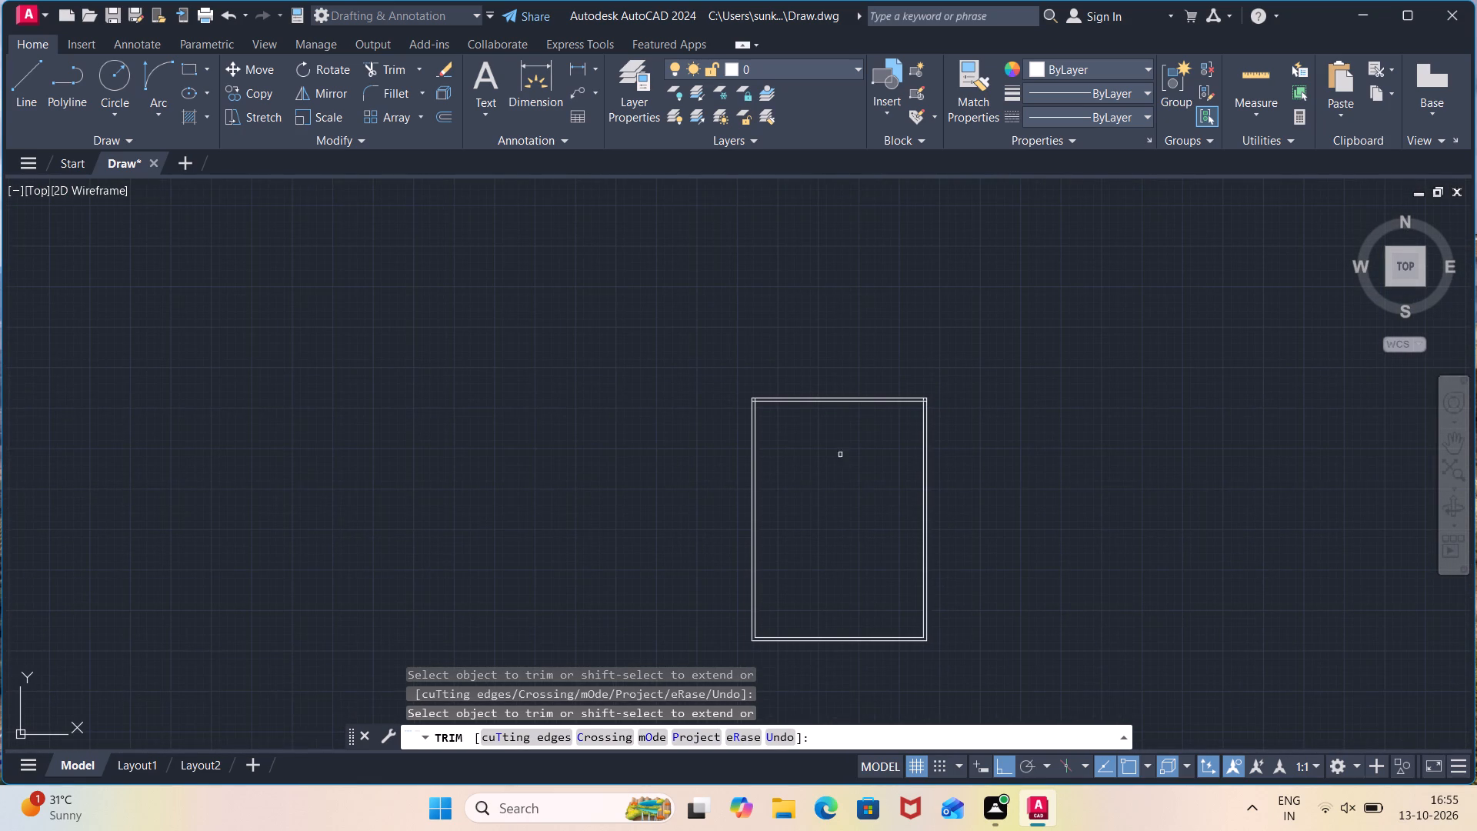
pyautogui.scroll(3, 729, 375)
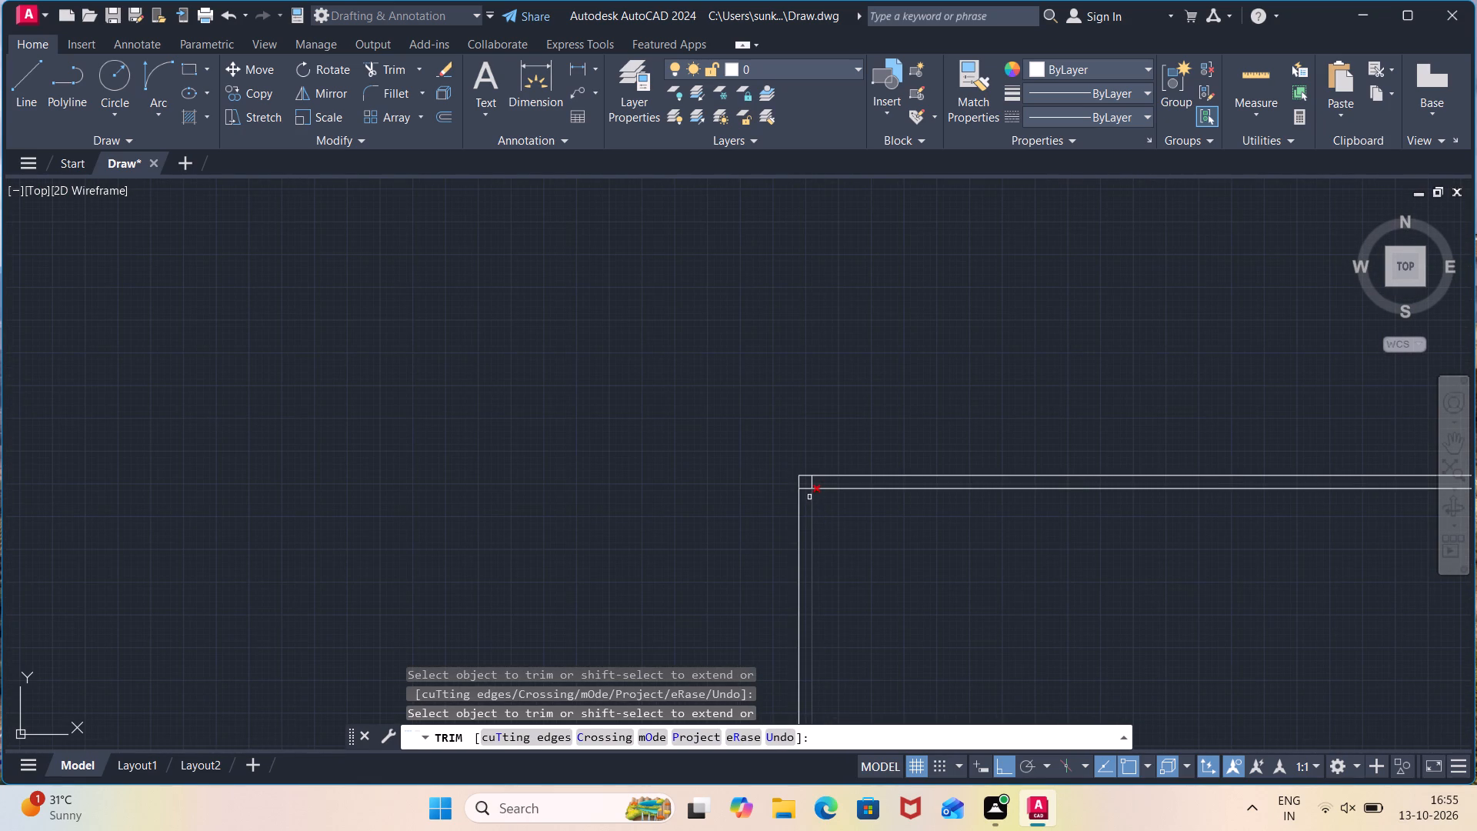
pyautogui.click(804, 489)
pyautogui.click(810, 483)
pyautogui.moveTo(886, 530); pyautogui.dragTo(647, 478, button='middle')
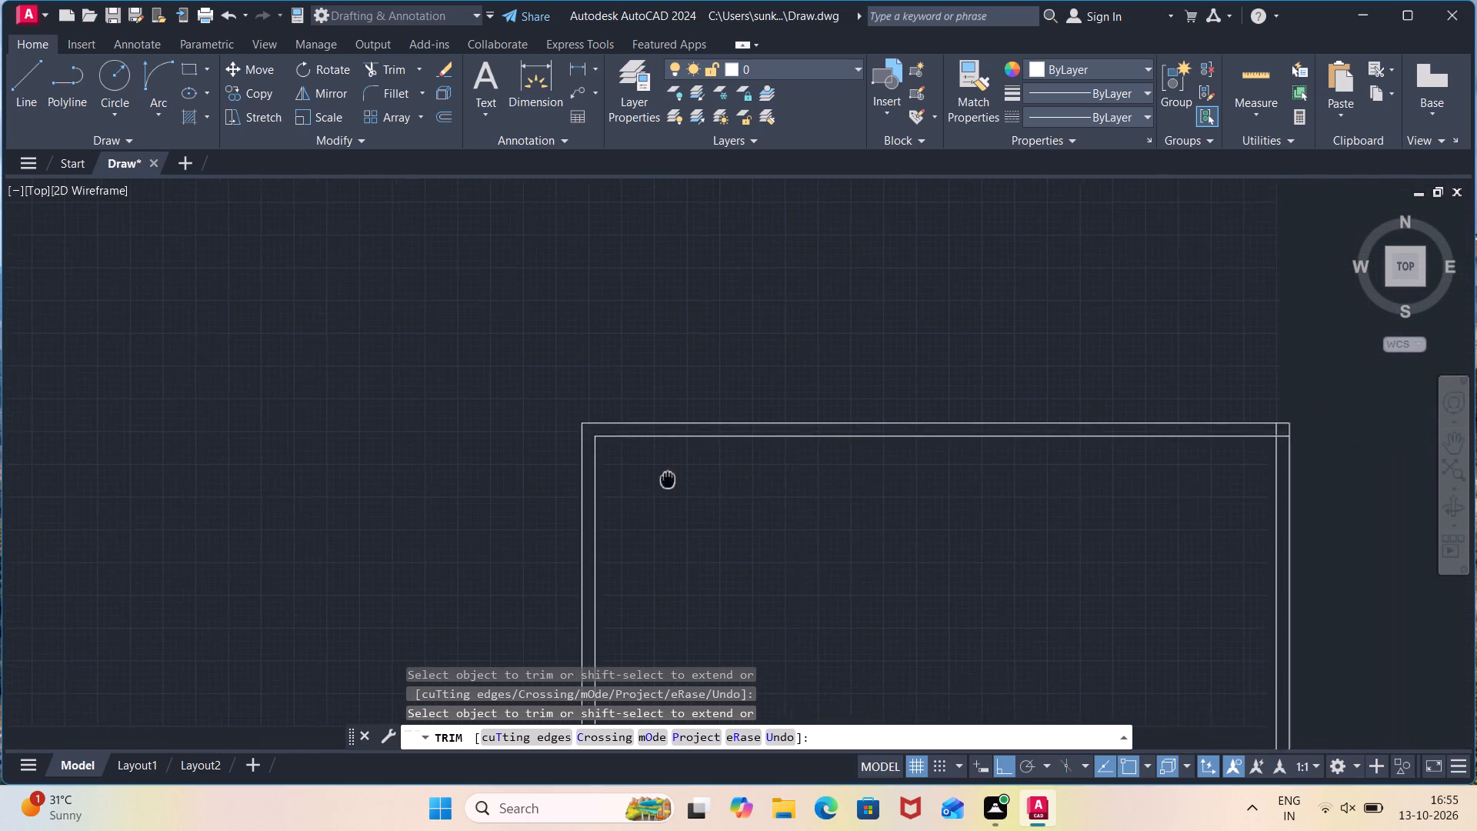
pyautogui.moveTo(647, 478); pyautogui.dragTo(633, 478, button='middle')
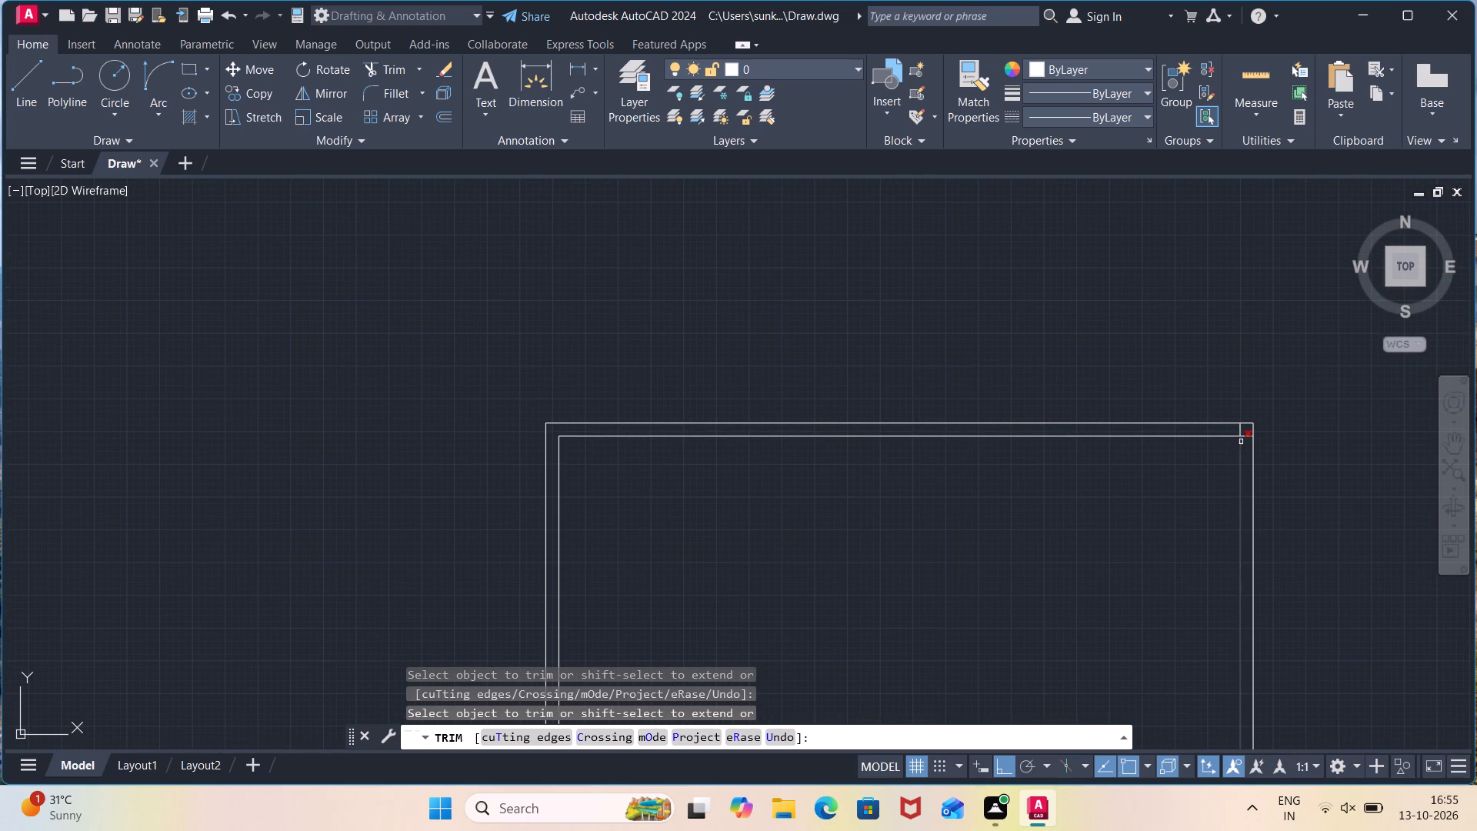
pyautogui.click(1248, 436)
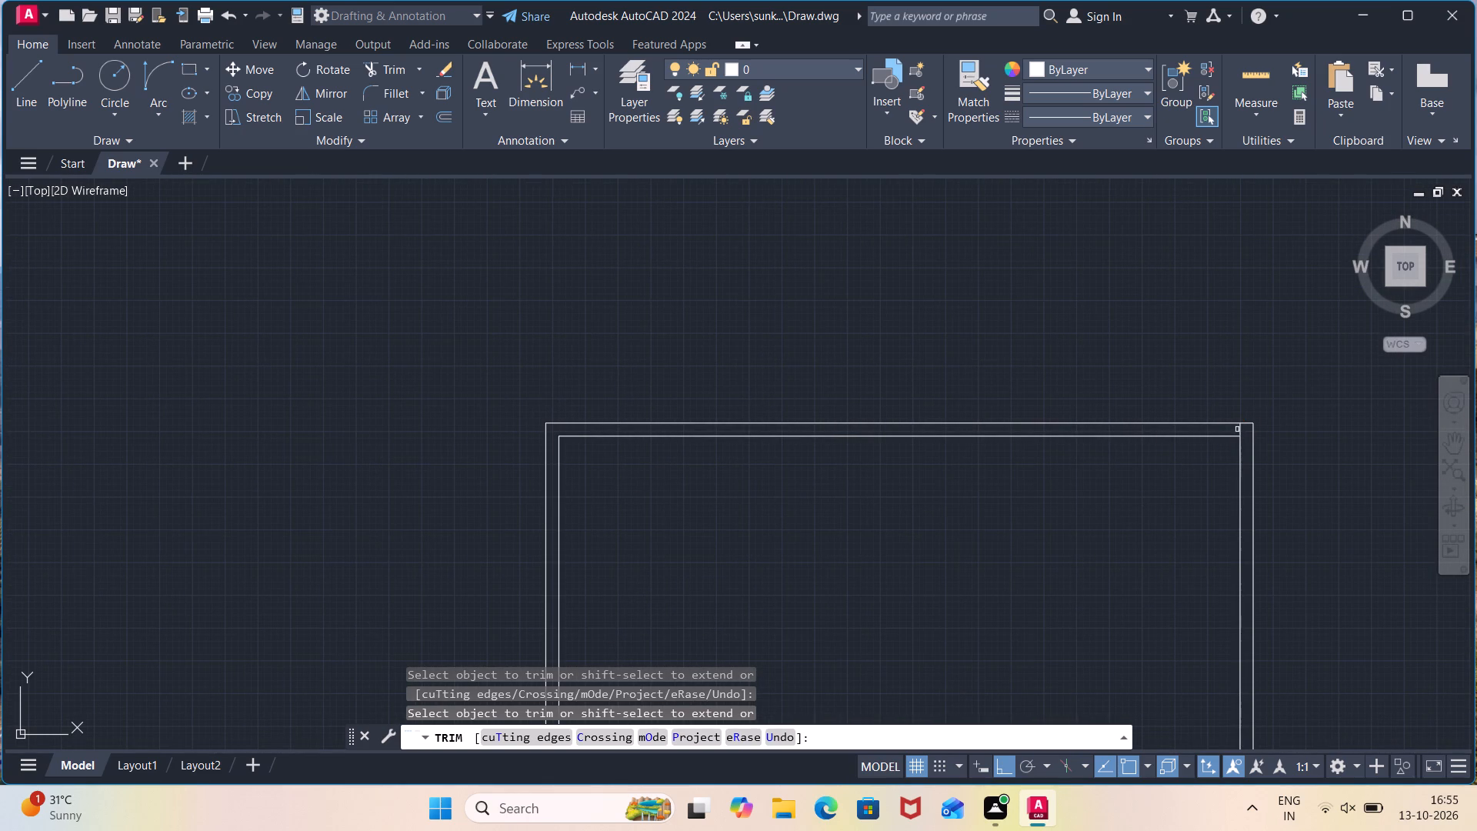
pyautogui.click(1241, 429)
pyautogui.scroll(-2, 1285, 461)
pyautogui.moveTo(1286, 465); pyautogui.dragTo(1159, 391, button='middle')
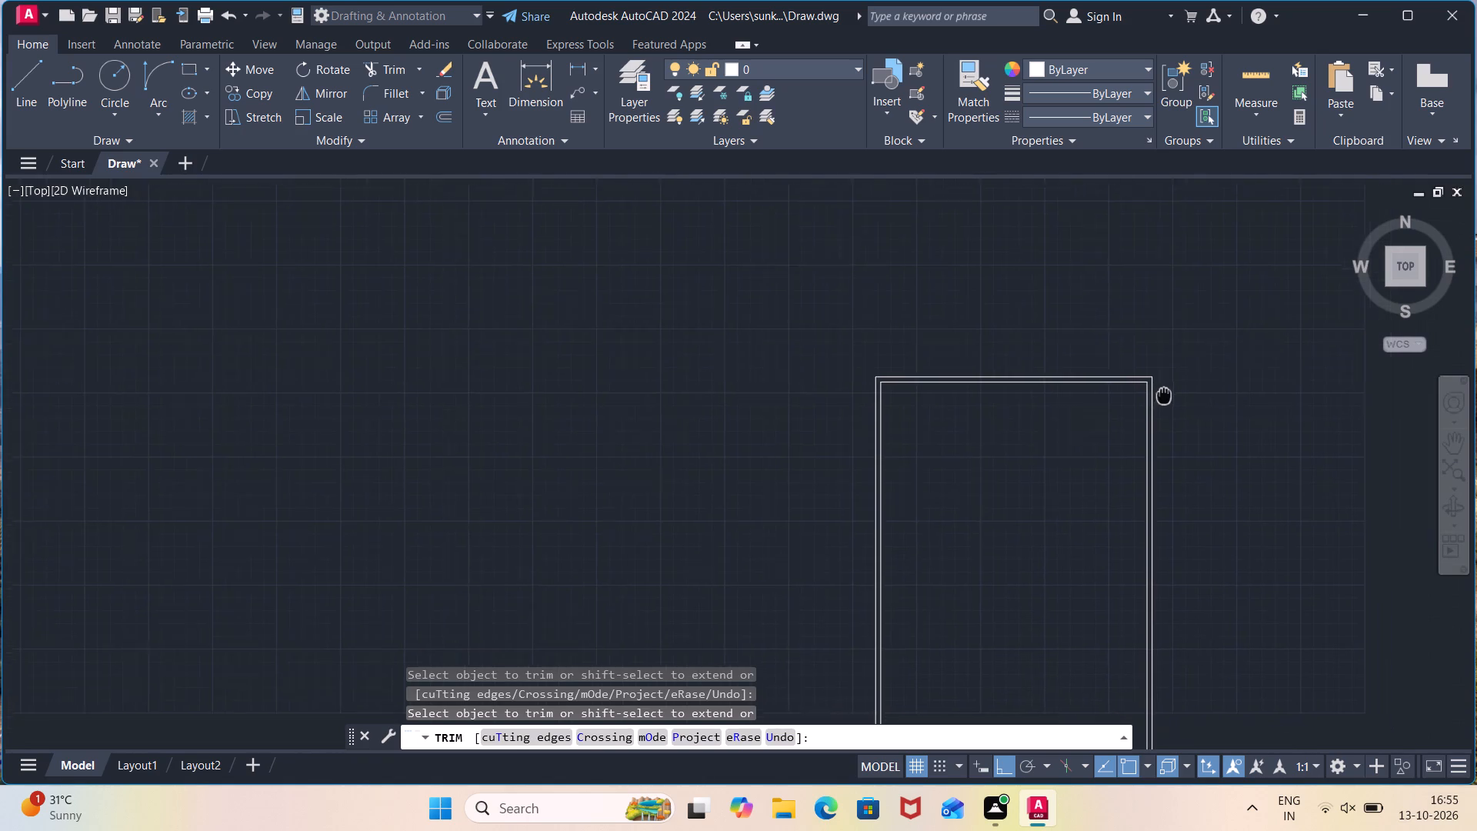
pyautogui.press('Escape')
pyautogui.moveTo(1159, 391); pyautogui.dragTo(1155, 388, button='middle')
pyautogui.press('l')
pyautogui.press('Return')
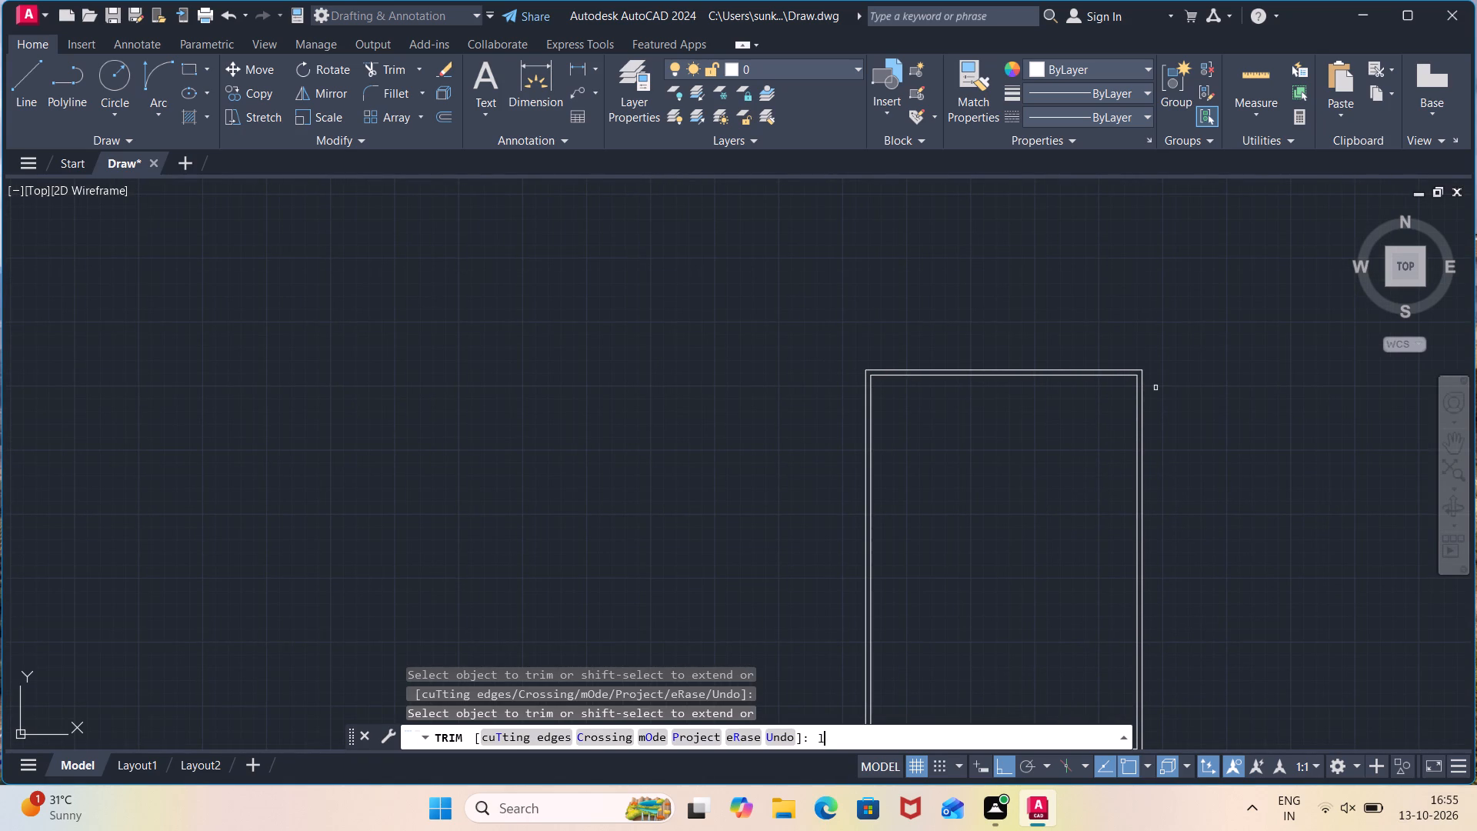
pyautogui.press('Escape')
# Draw a horizontal line between the rectangle's outer left and right sides, about a quarter of the way down from the top.
pyautogui.press('l')
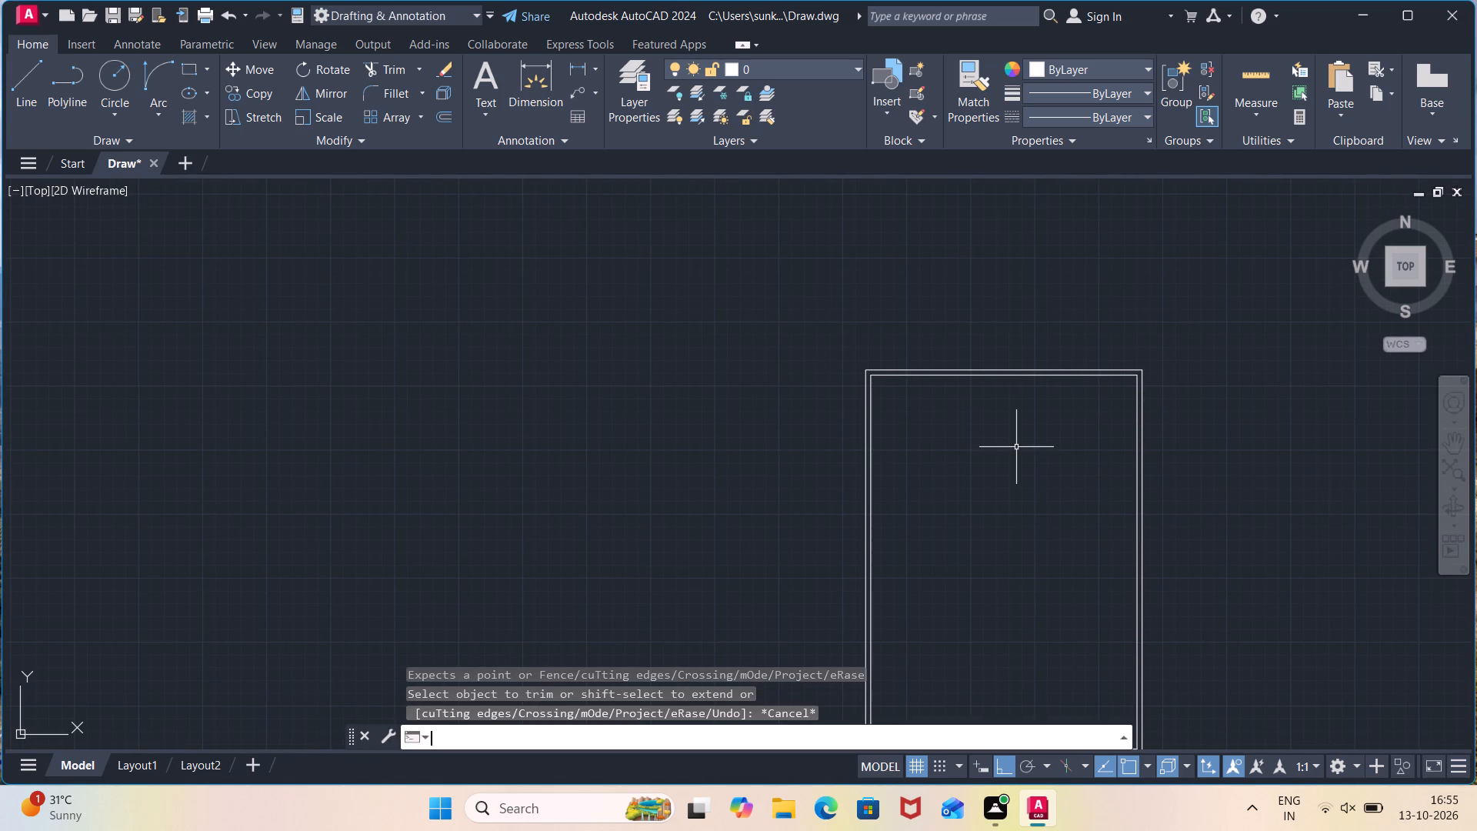
pyautogui.press('Return')
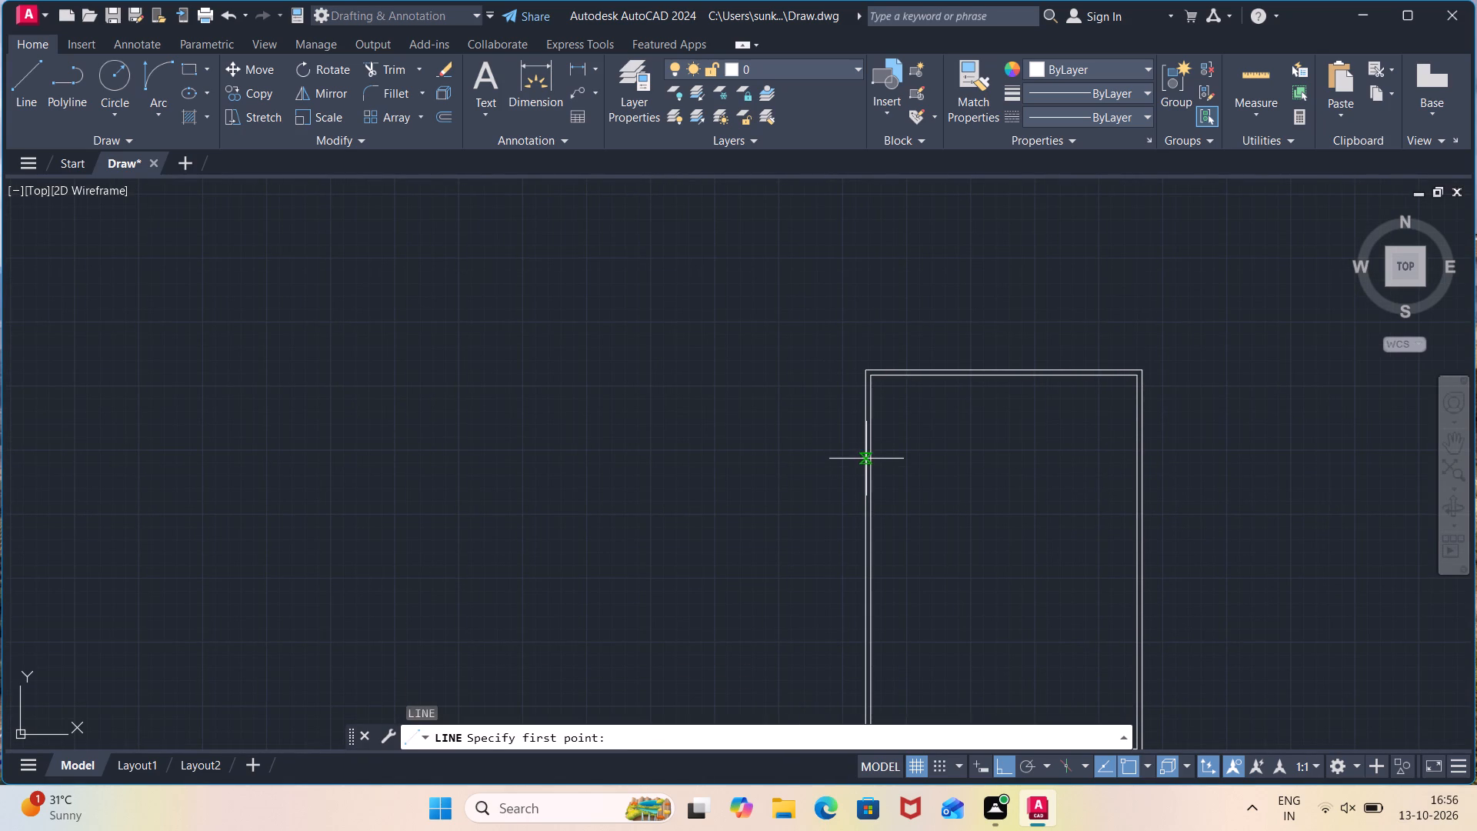
pyautogui.click(866, 459)
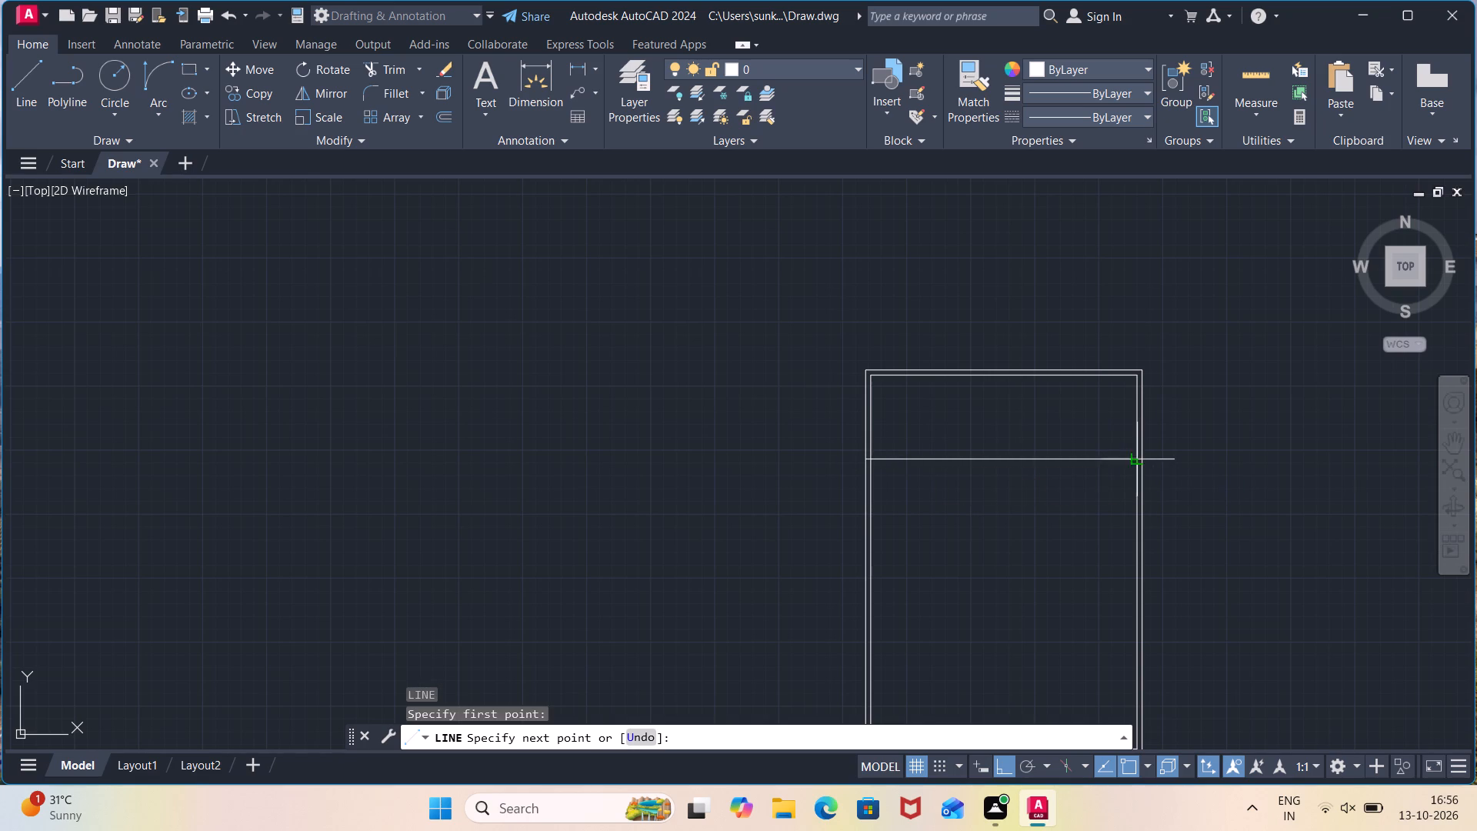
pyautogui.click(1140, 458)
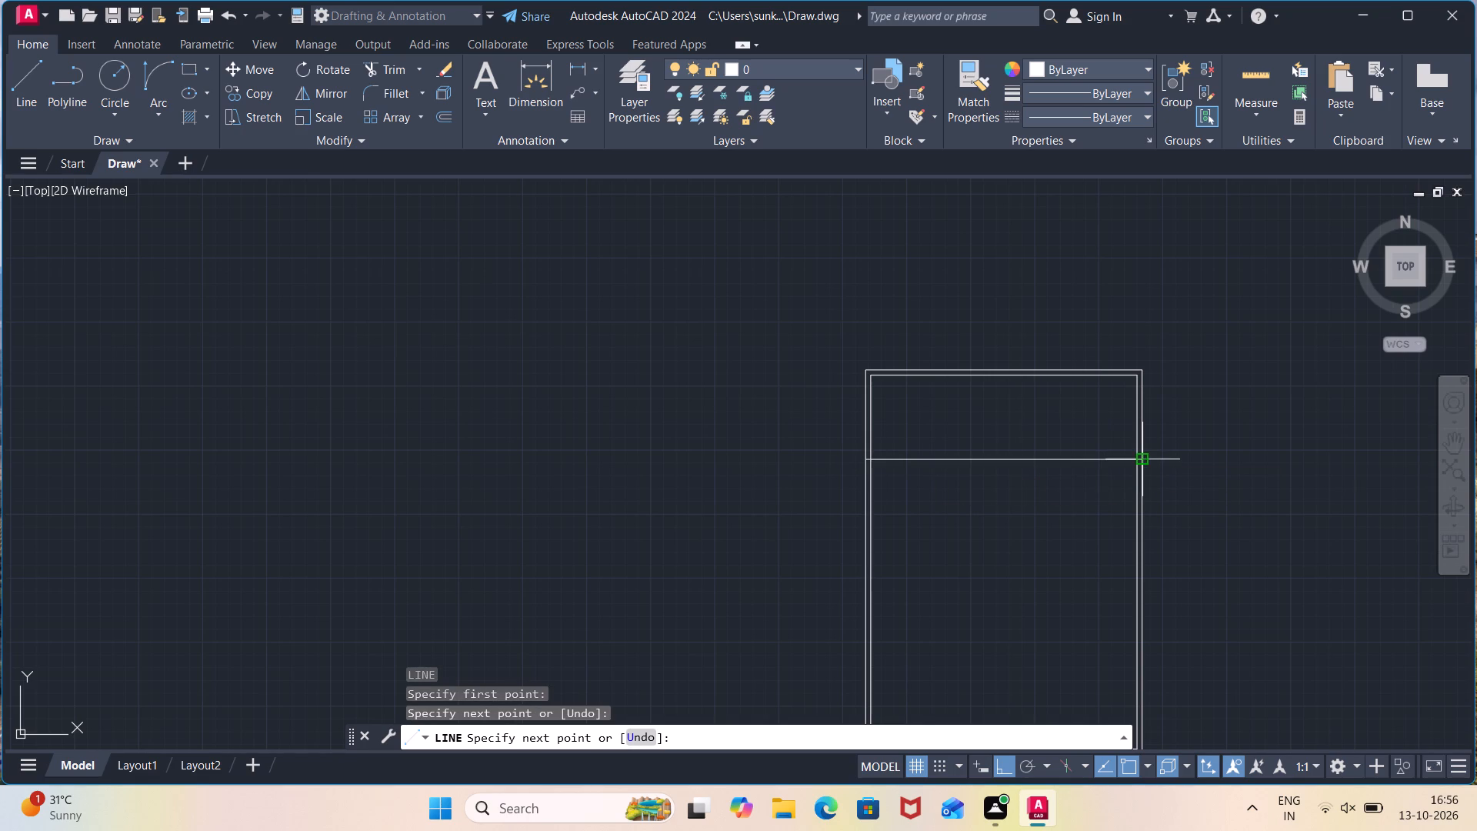
pyautogui.press('Escape')
# Offset the horizontal dividing line downward by 1".
pyautogui.press('o')
pyautogui.press('Return')
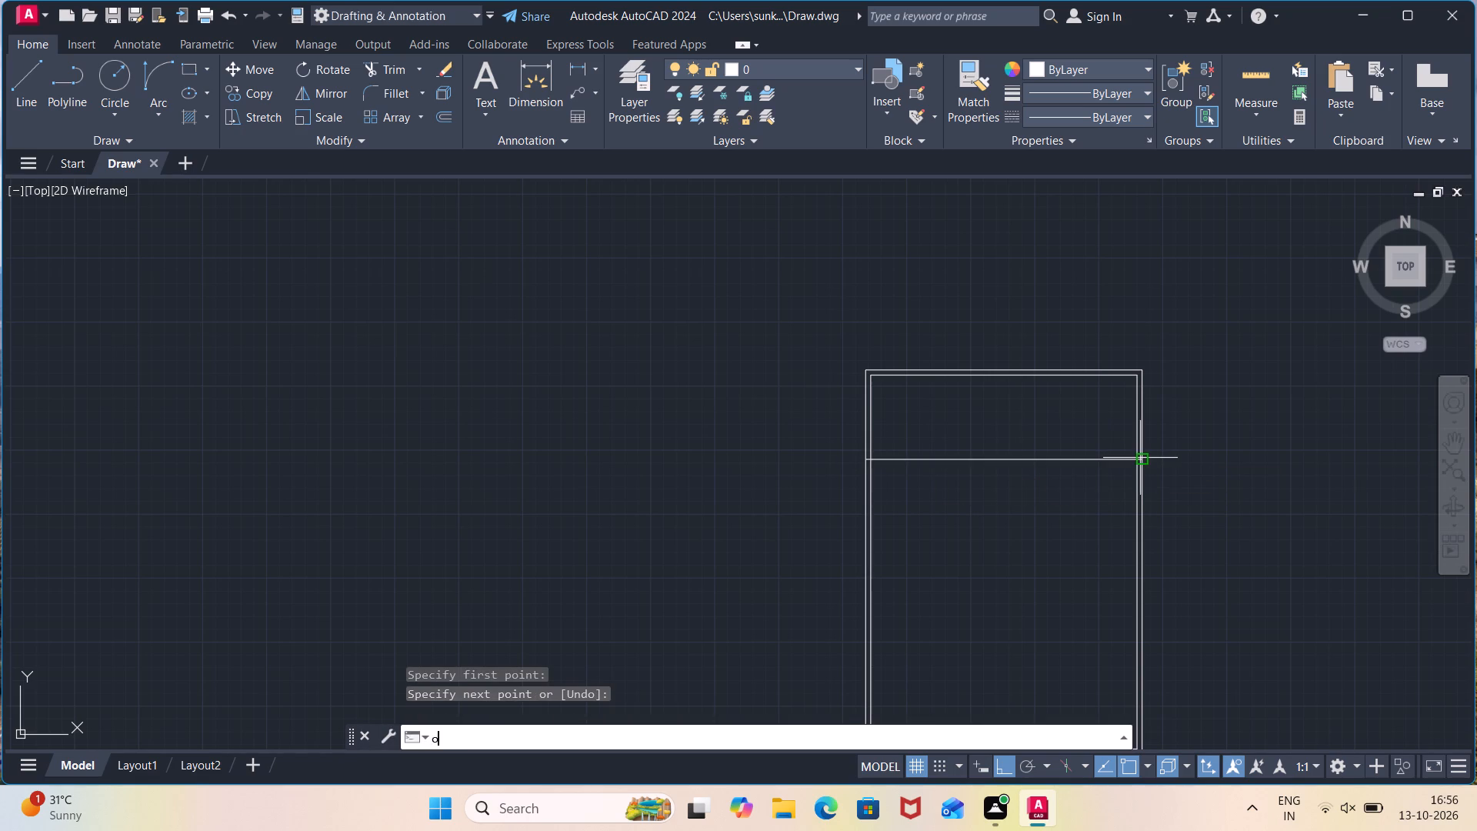
pyautogui.press('Return')
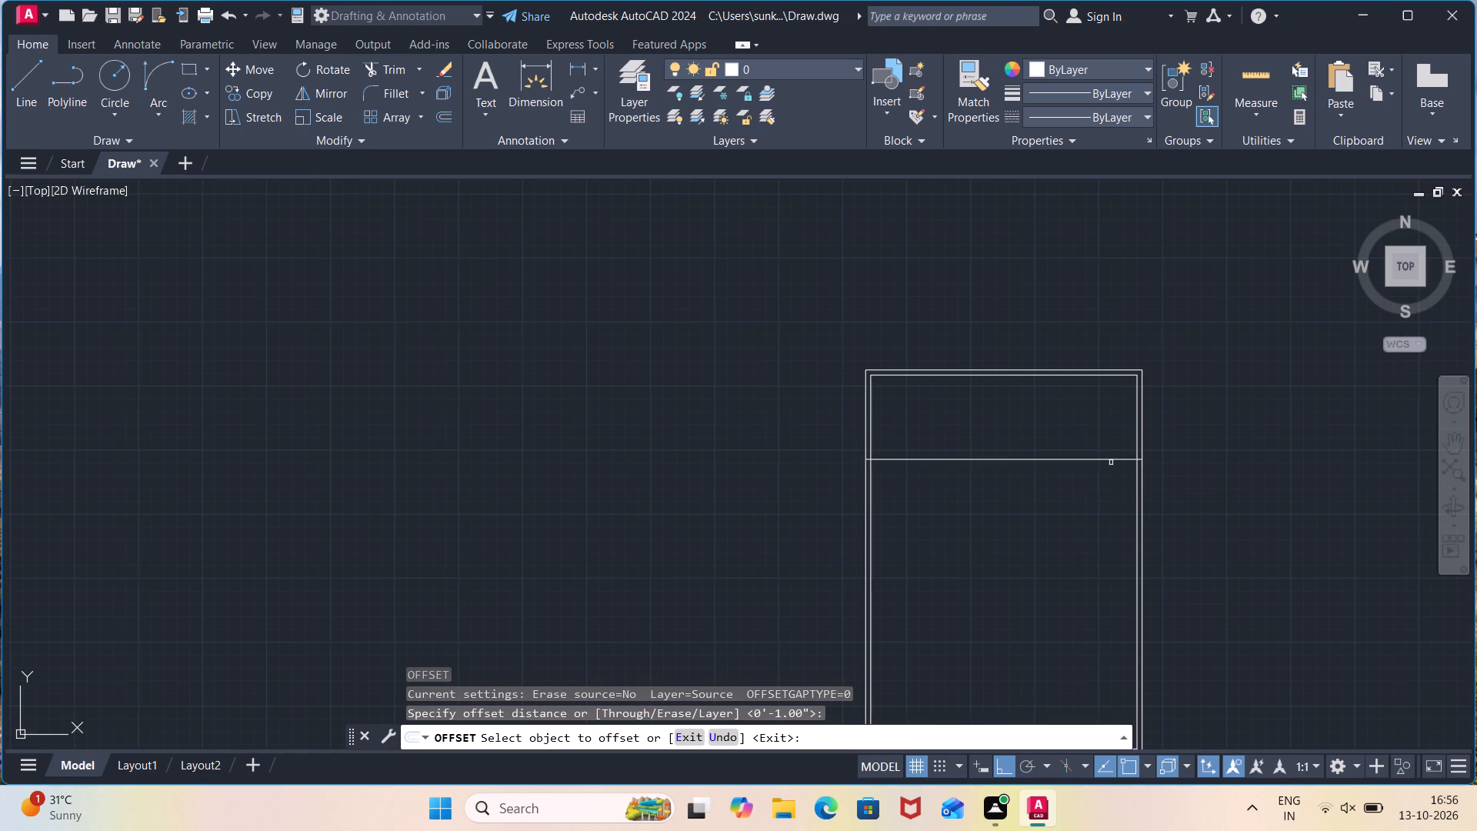
pyautogui.click(1109, 459)
pyautogui.click(1105, 479)
pyautogui.press('Escape')
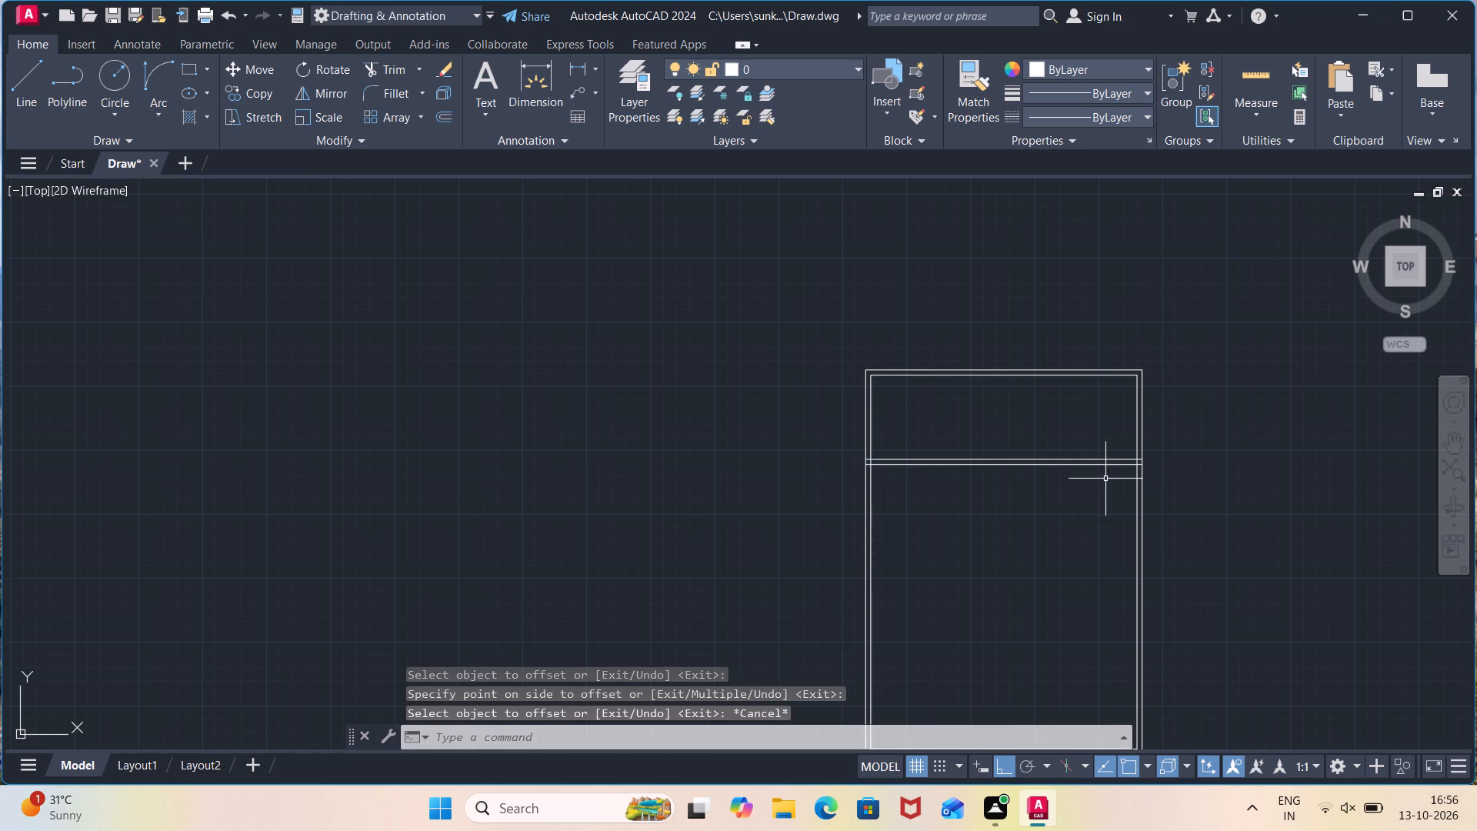
# Trim the divider lines back to the inner sides and remove the inner side segments between them at both ends.
pyautogui.write('tr')
pyautogui.press('Return')
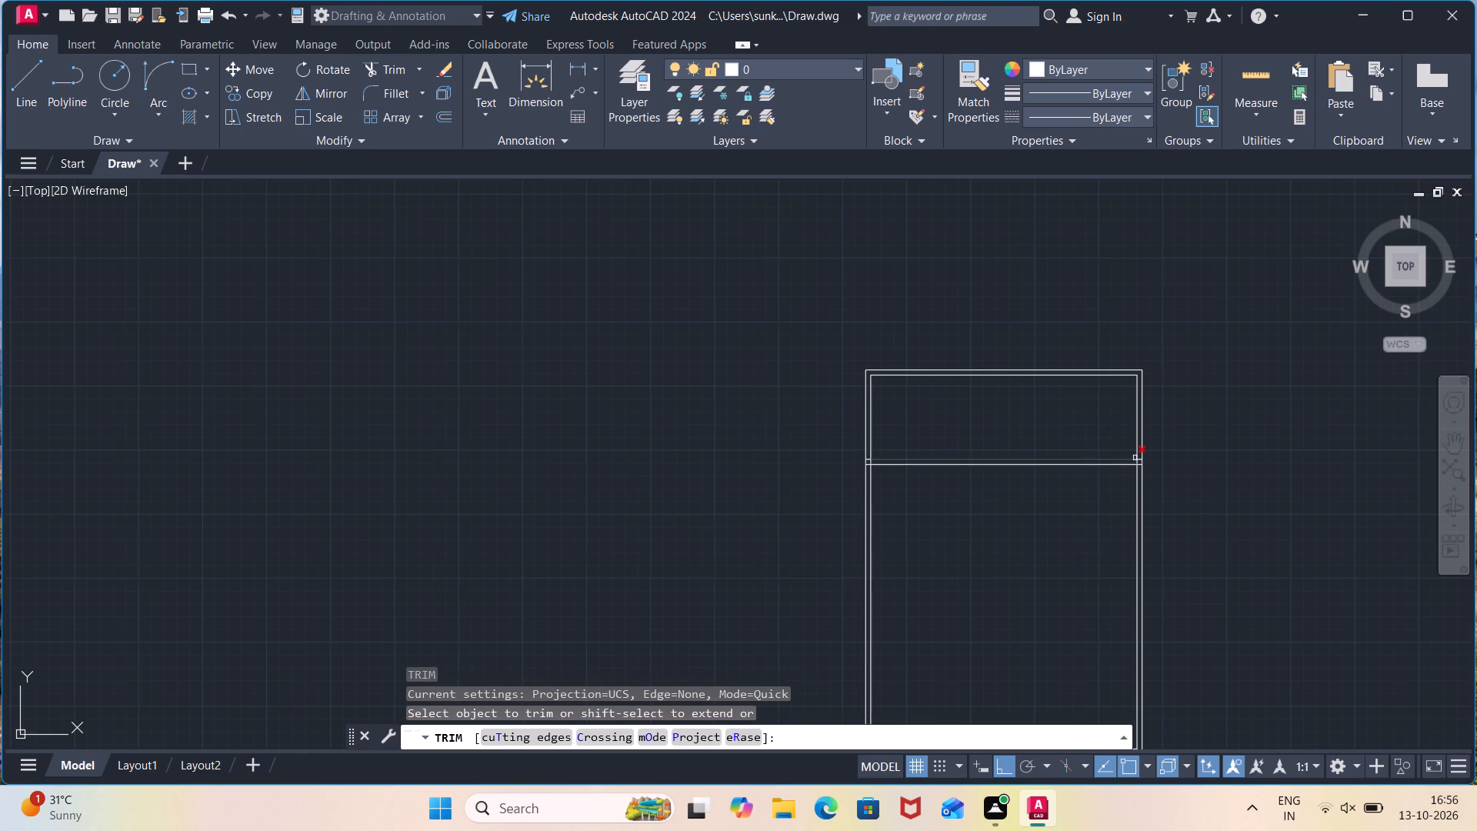
pyautogui.scroll(3, 1139, 457)
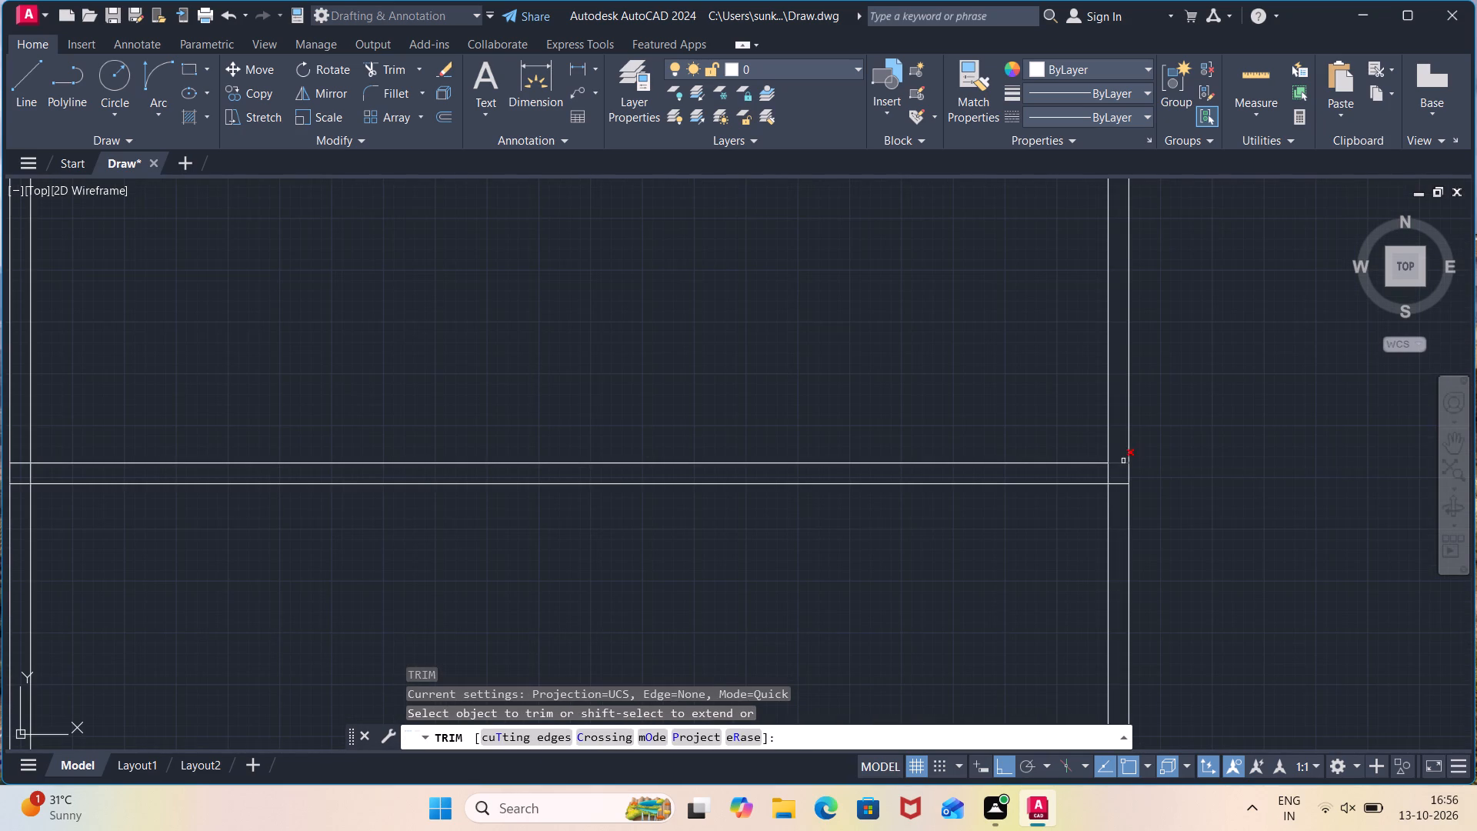
pyautogui.click(1123, 461)
pyautogui.click(1119, 482)
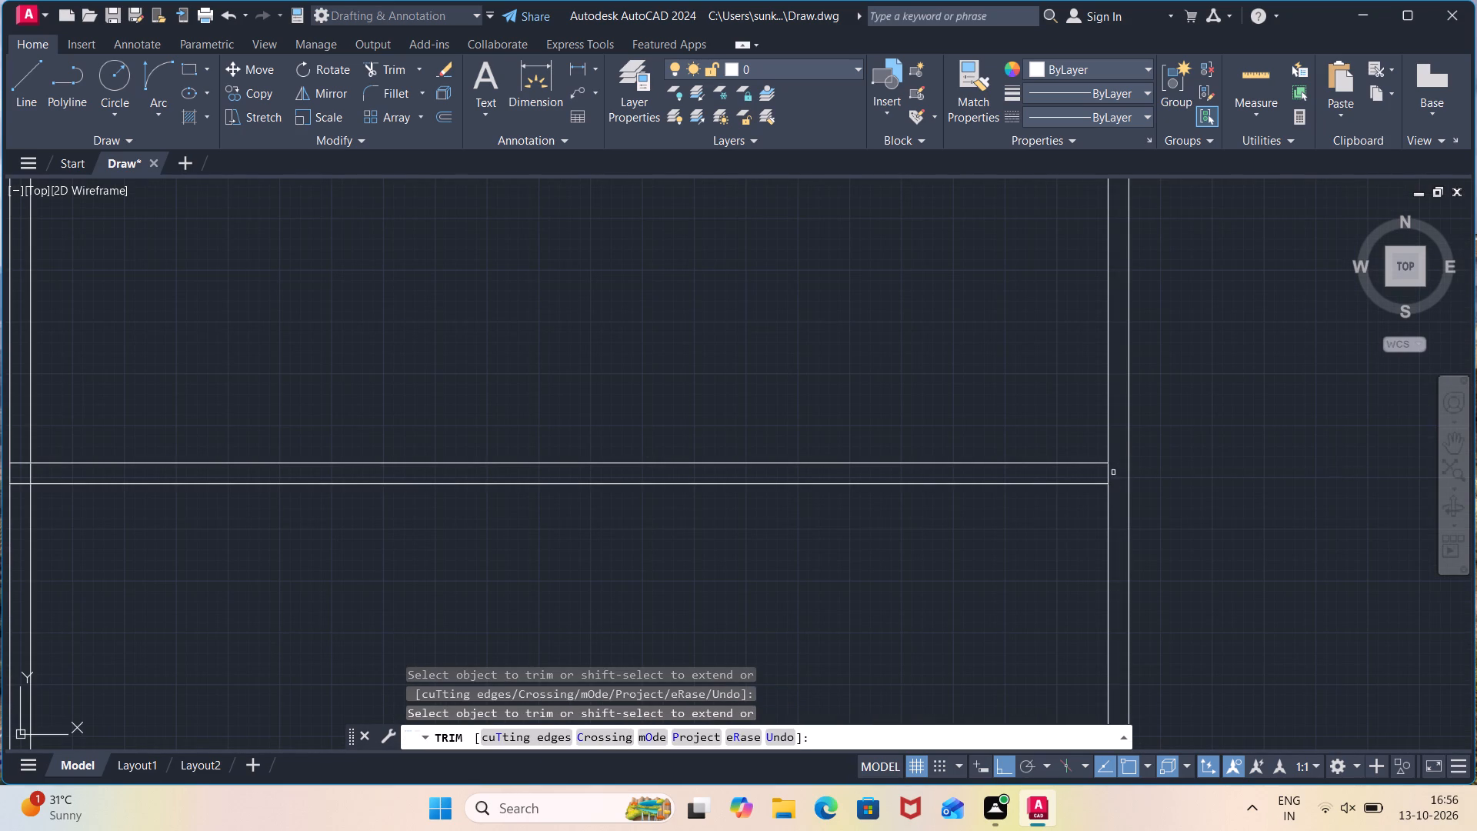
pyautogui.click(1109, 472)
pyautogui.moveTo(518, 512); pyautogui.dragTo(1049, 512, button='middle')
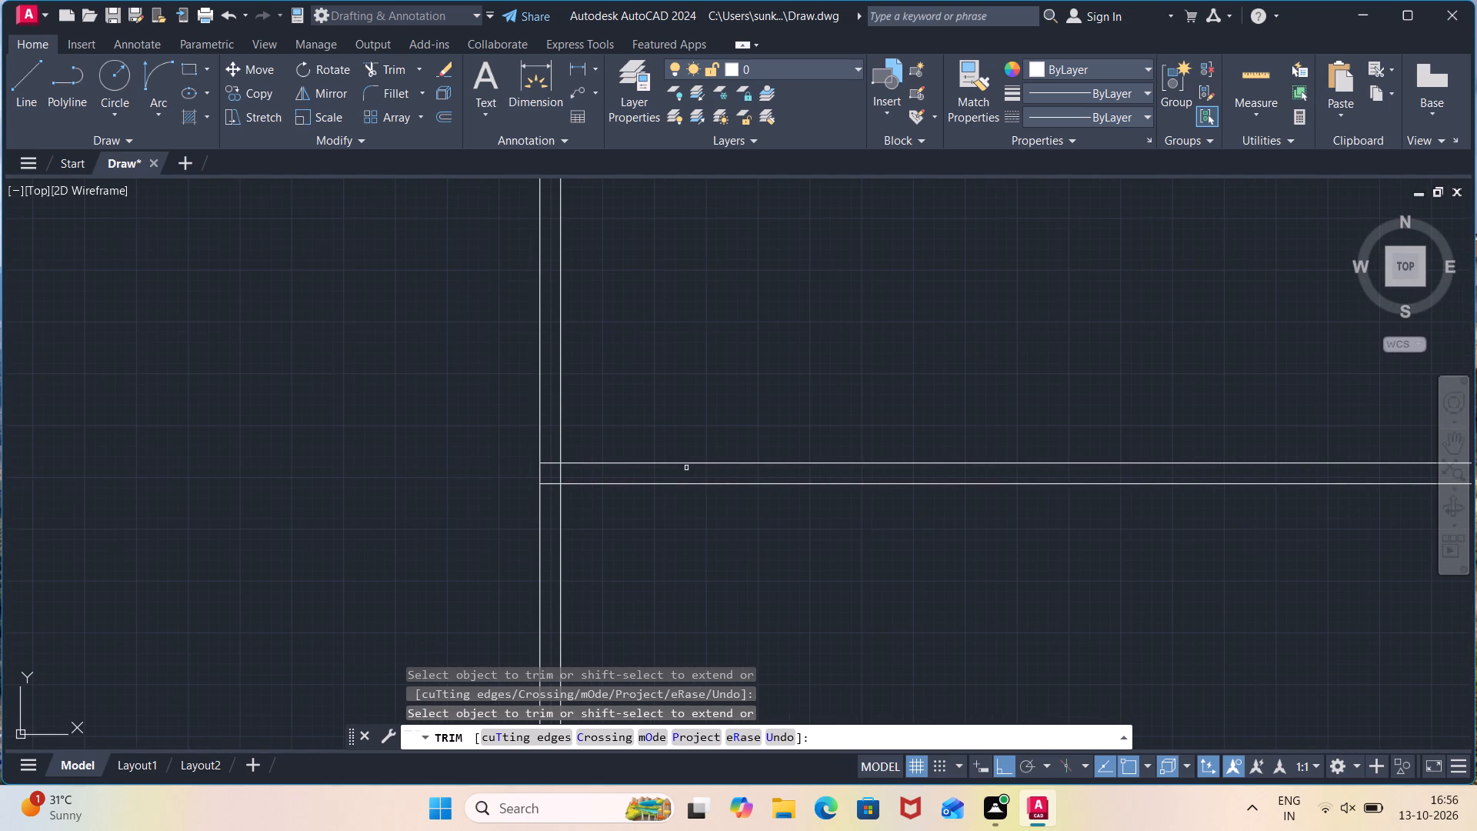
pyautogui.click(562, 469)
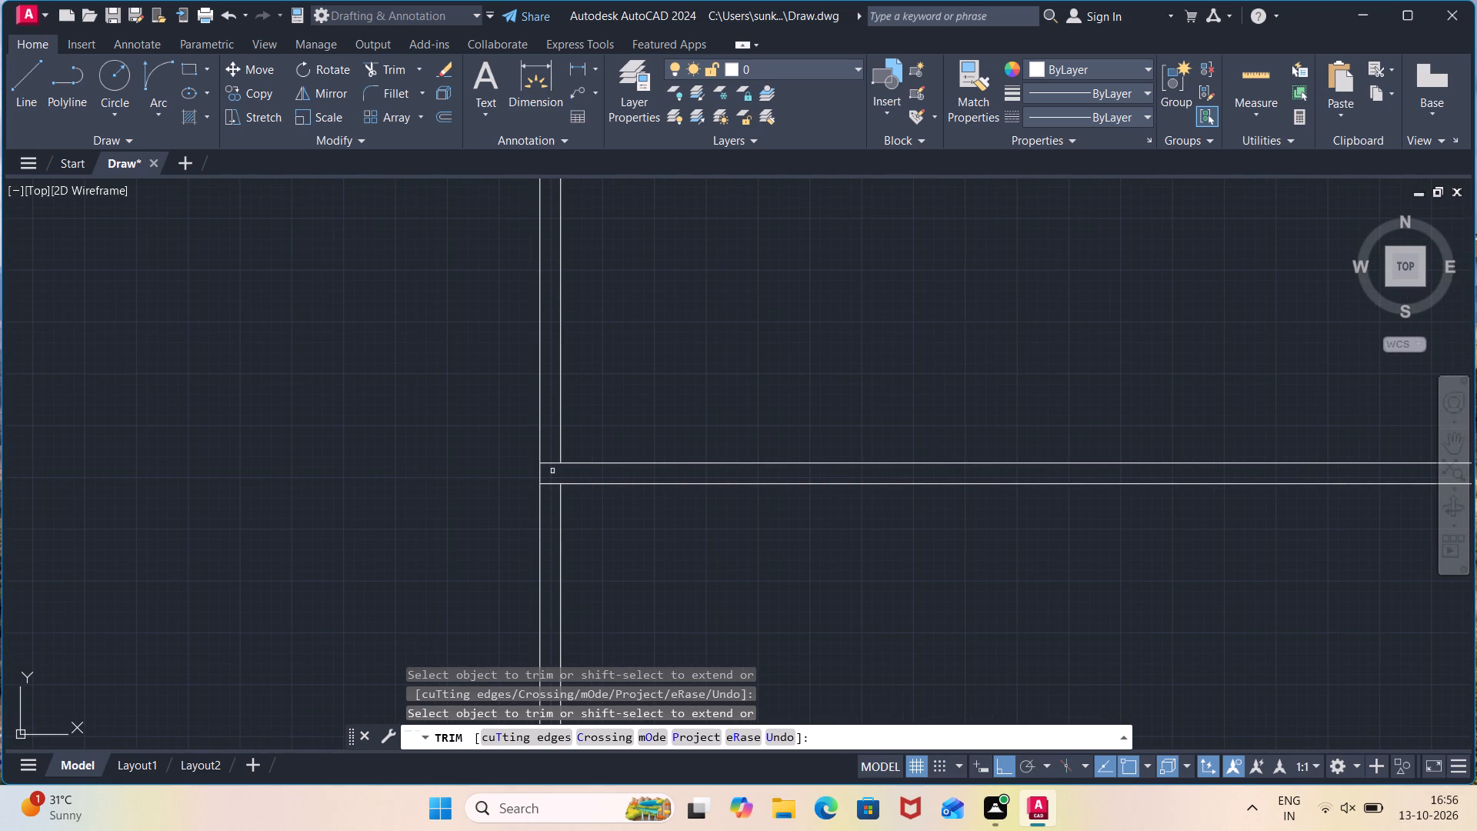
pyautogui.click(548, 460)
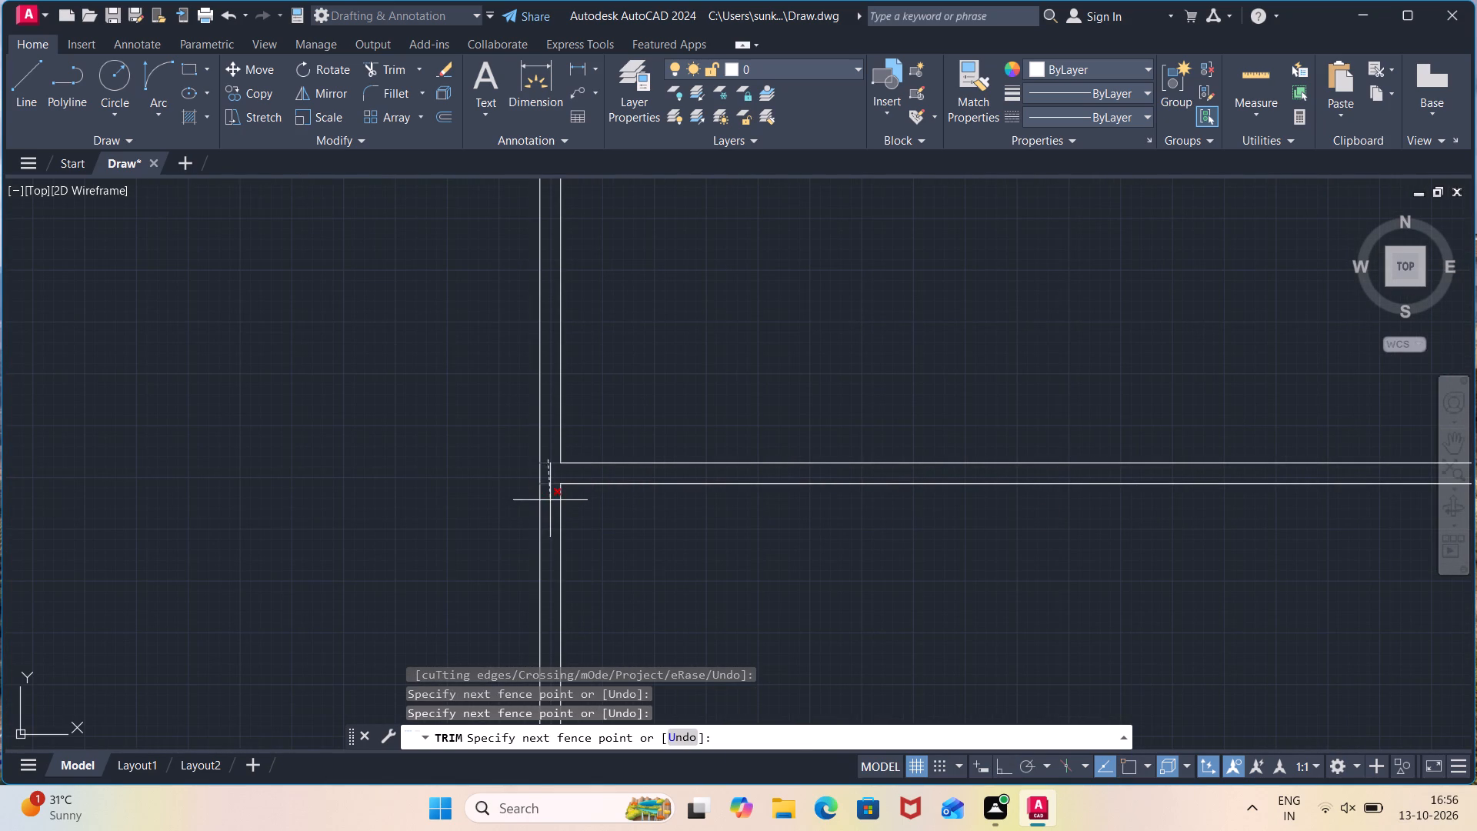
pyautogui.click(550, 498)
pyautogui.scroll(-2, 921, 363)
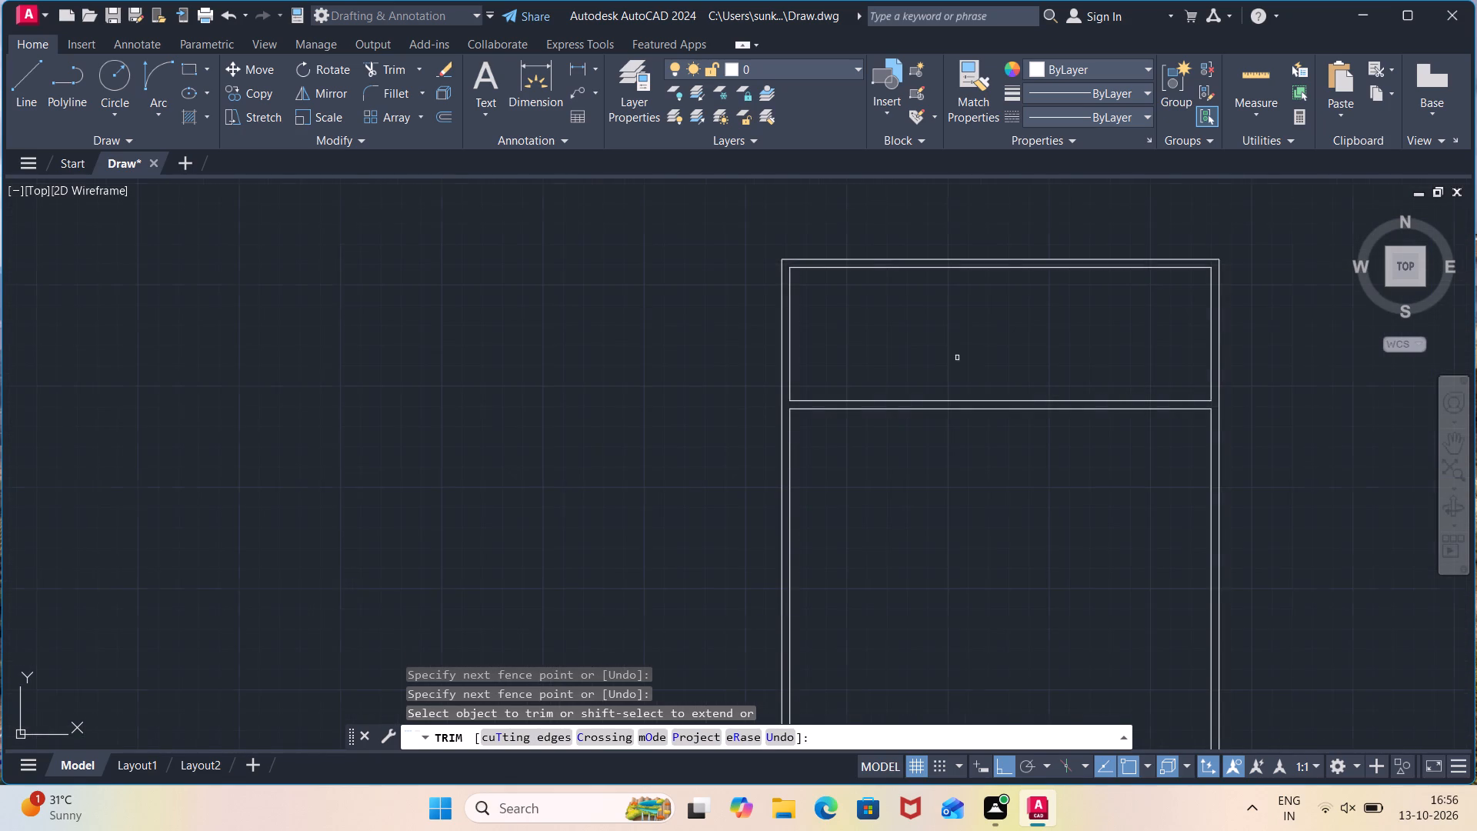
pyautogui.moveTo(975, 357); pyautogui.dragTo(808, 269, button='middle')
pyautogui.press('Escape')
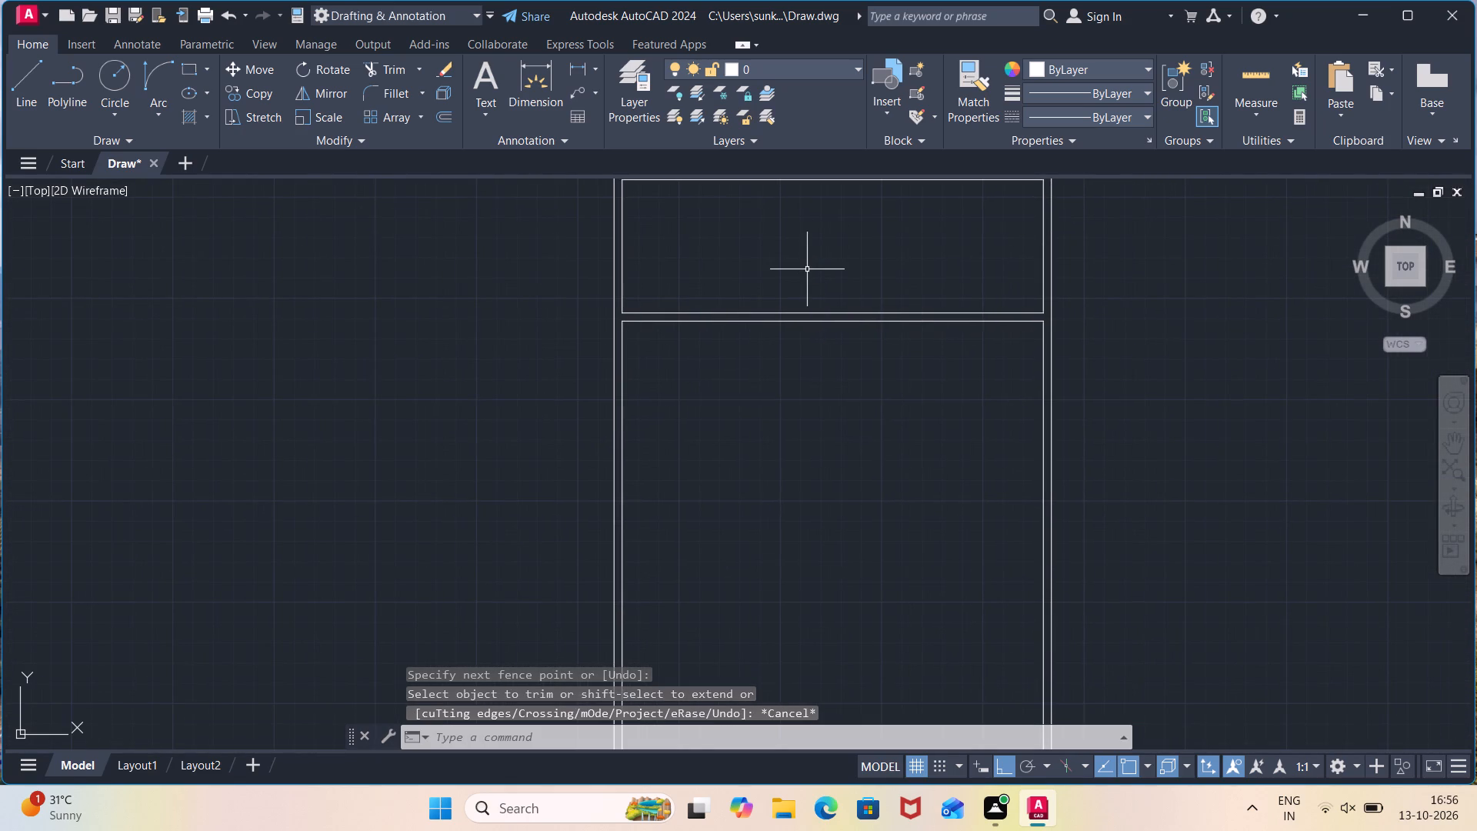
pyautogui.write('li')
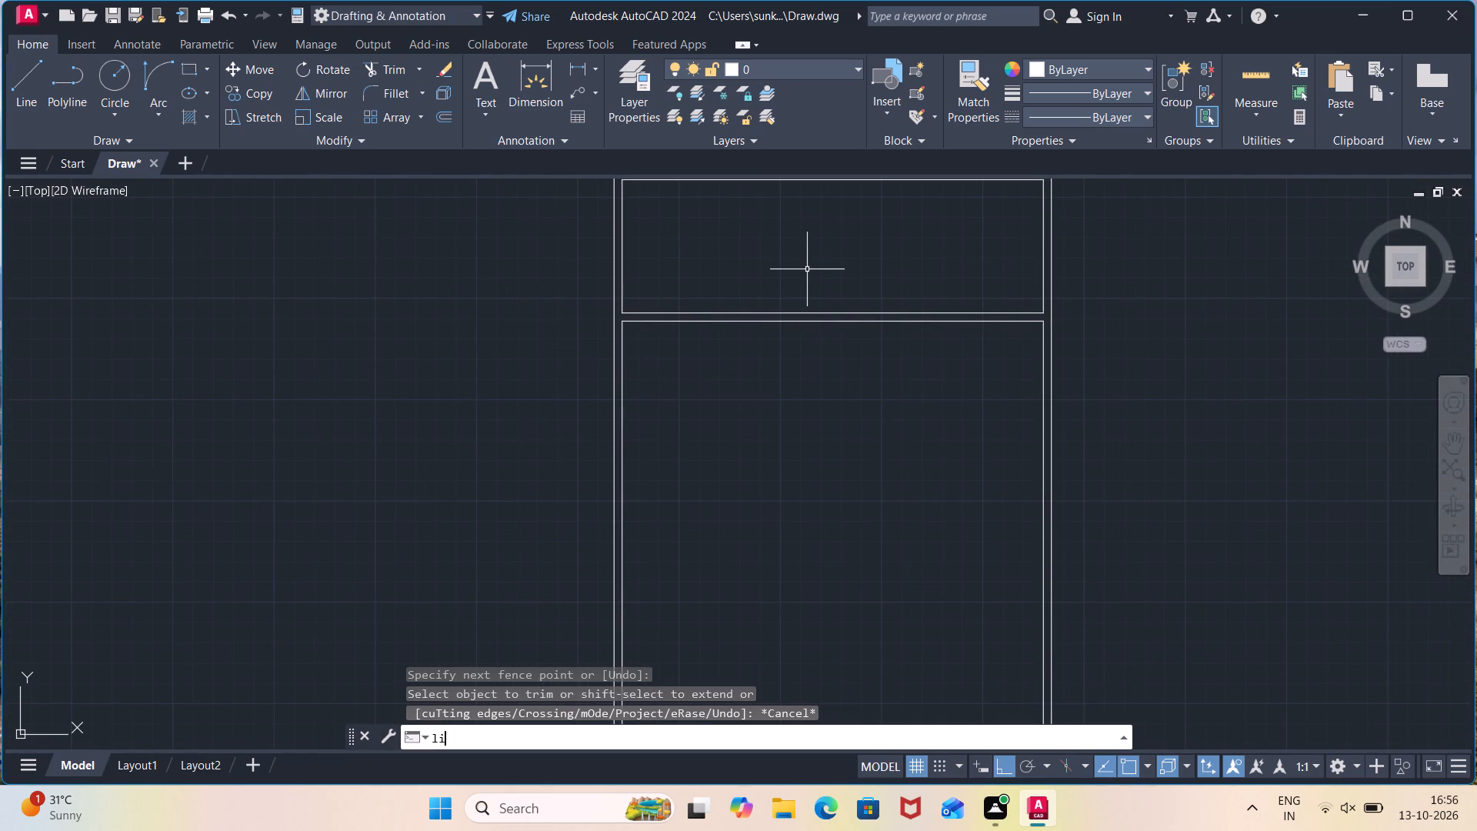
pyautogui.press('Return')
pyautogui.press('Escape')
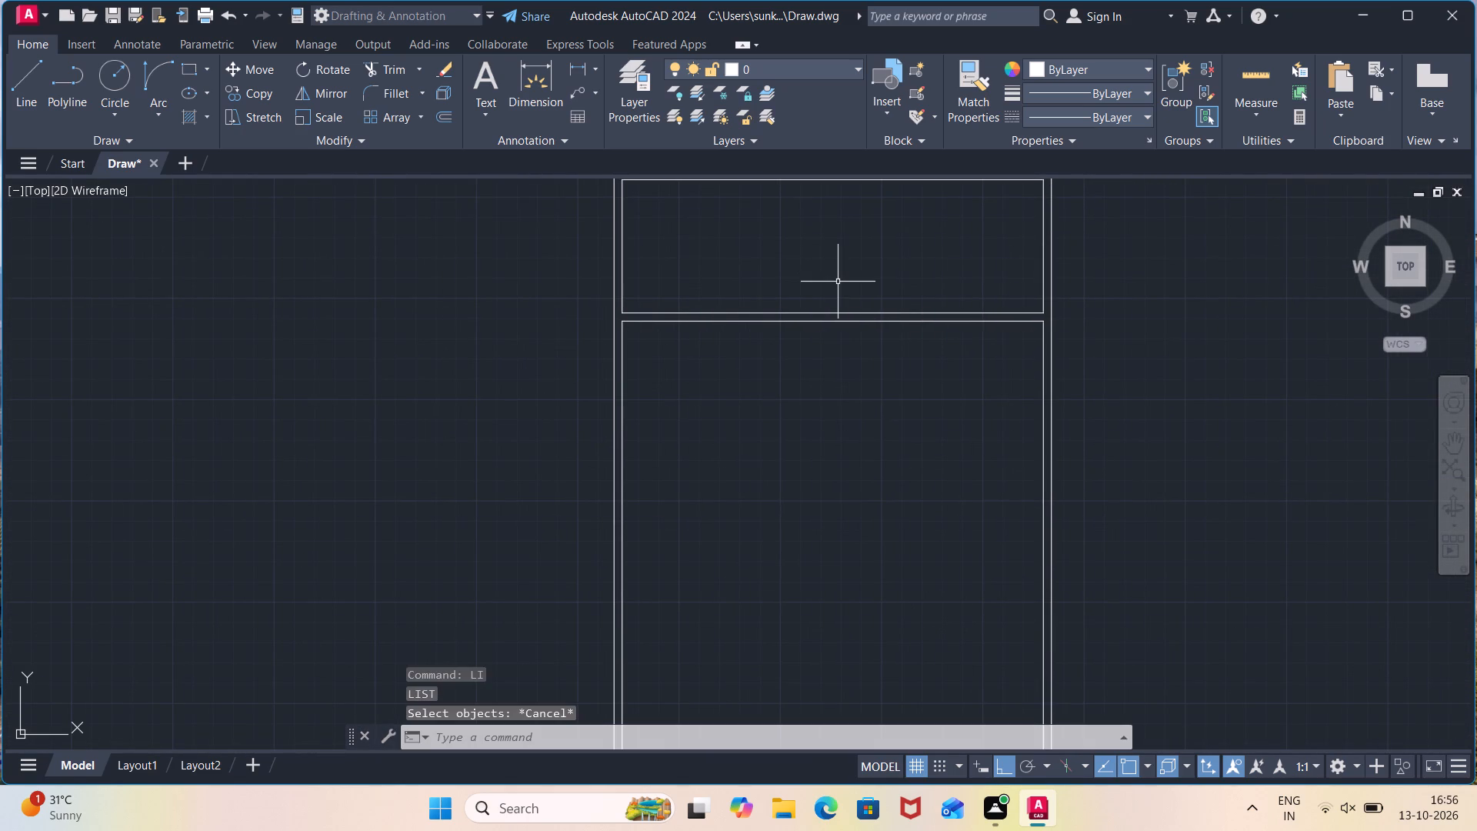
# Draw a vertical line from the midpoint of the divider's upper line to the inner top edge, splitting the upper compartment in half.
pyautogui.press('l')
pyautogui.press('Return')
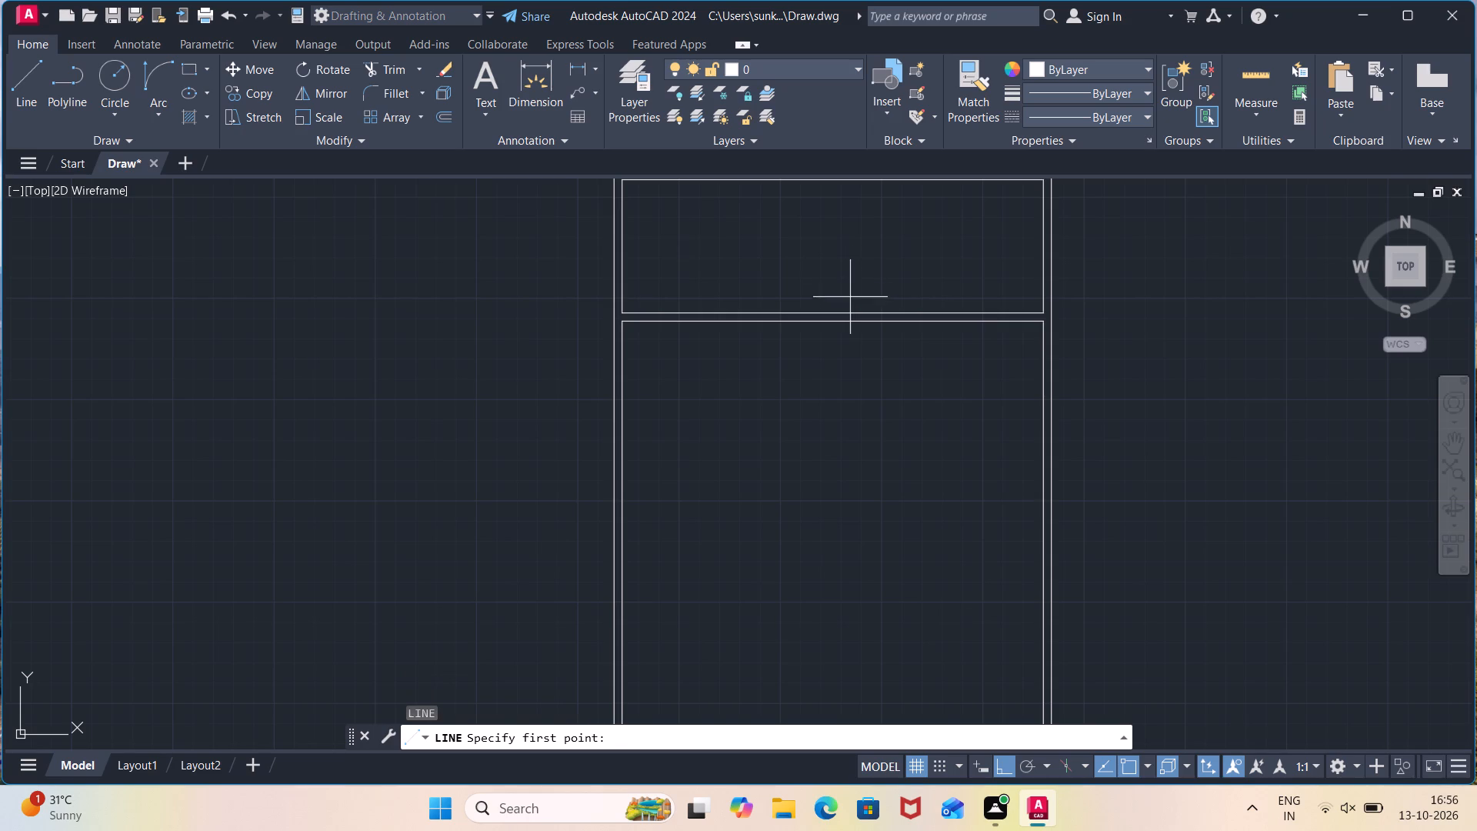
pyautogui.click(835, 312)
pyautogui.moveTo(838, 234); pyautogui.dragTo(832, 253, button='middle')
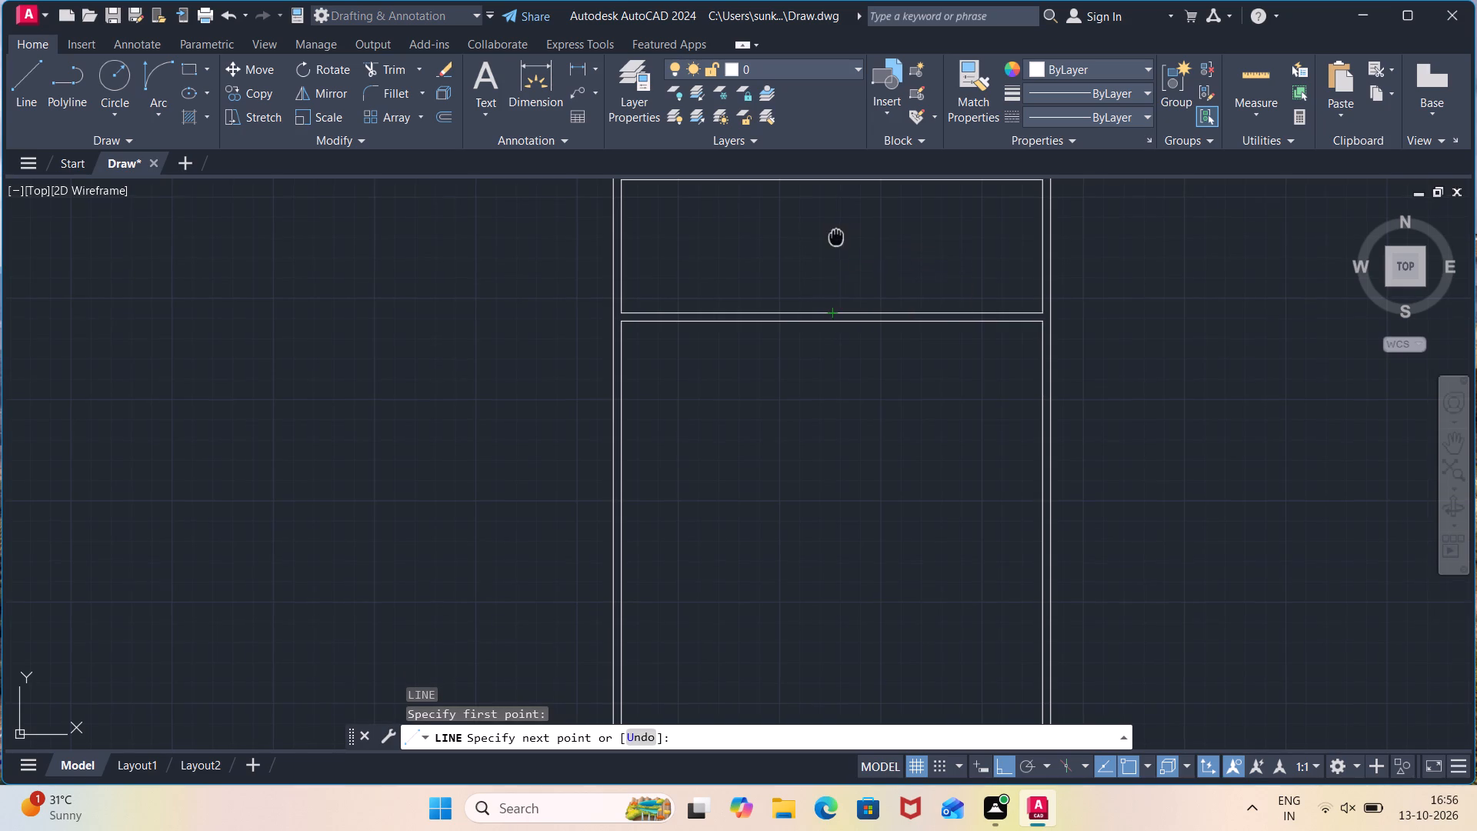
pyautogui.moveTo(832, 253); pyautogui.dragTo(815, 341, button='middle')
pyautogui.scroll(1, 815, 341)
pyautogui.click(804, 255)
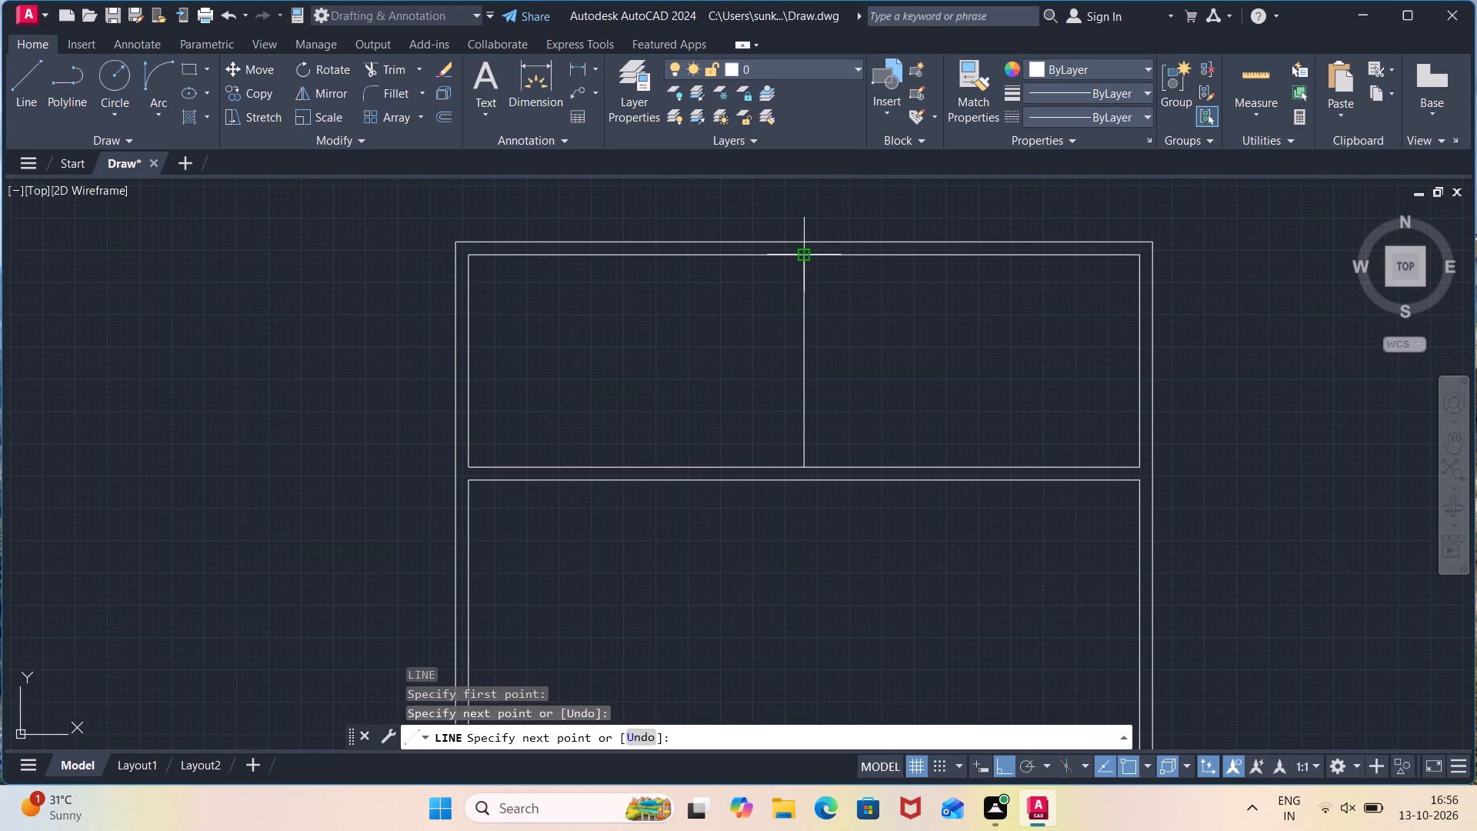
pyautogui.press('Escape')
# Offset the upper compartment's vertical center line by 0.5" to both sides.
pyautogui.press('o')
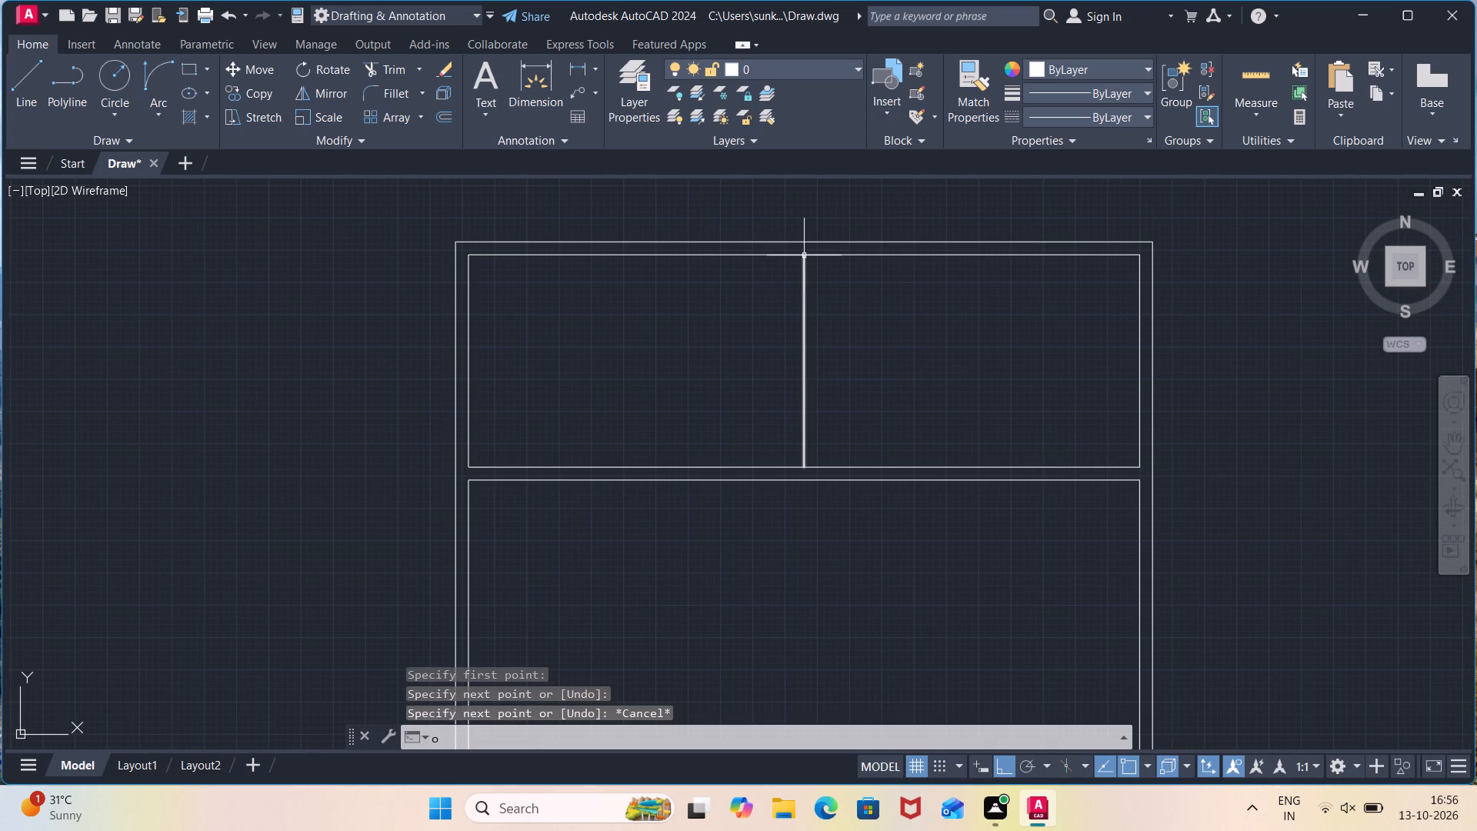
pyautogui.press('Return')
pyautogui.write('0.5')
pyautogui.hotkey('shift', '"')
pyautogui.press('Return')
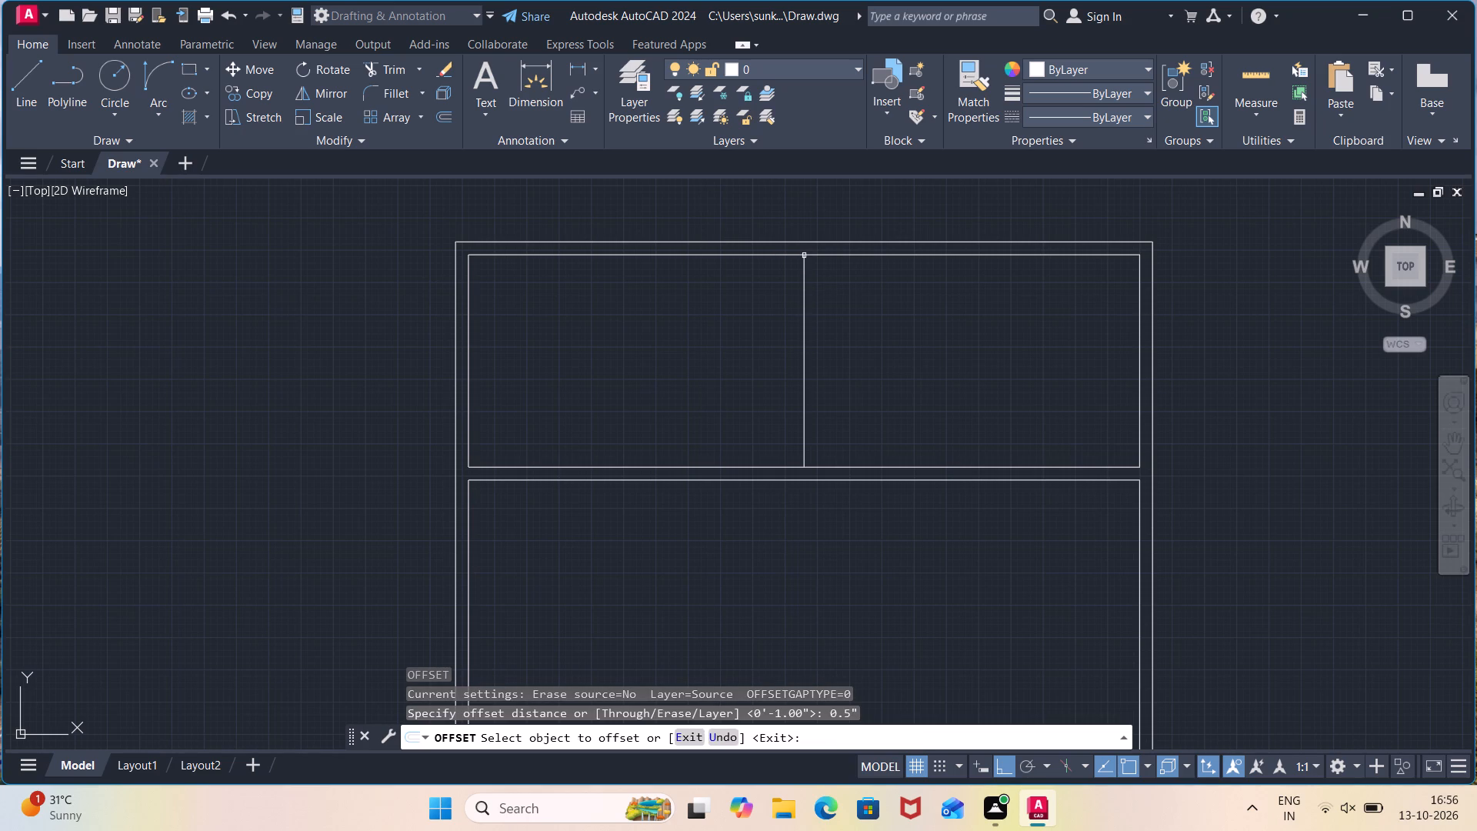
pyautogui.click(804, 292)
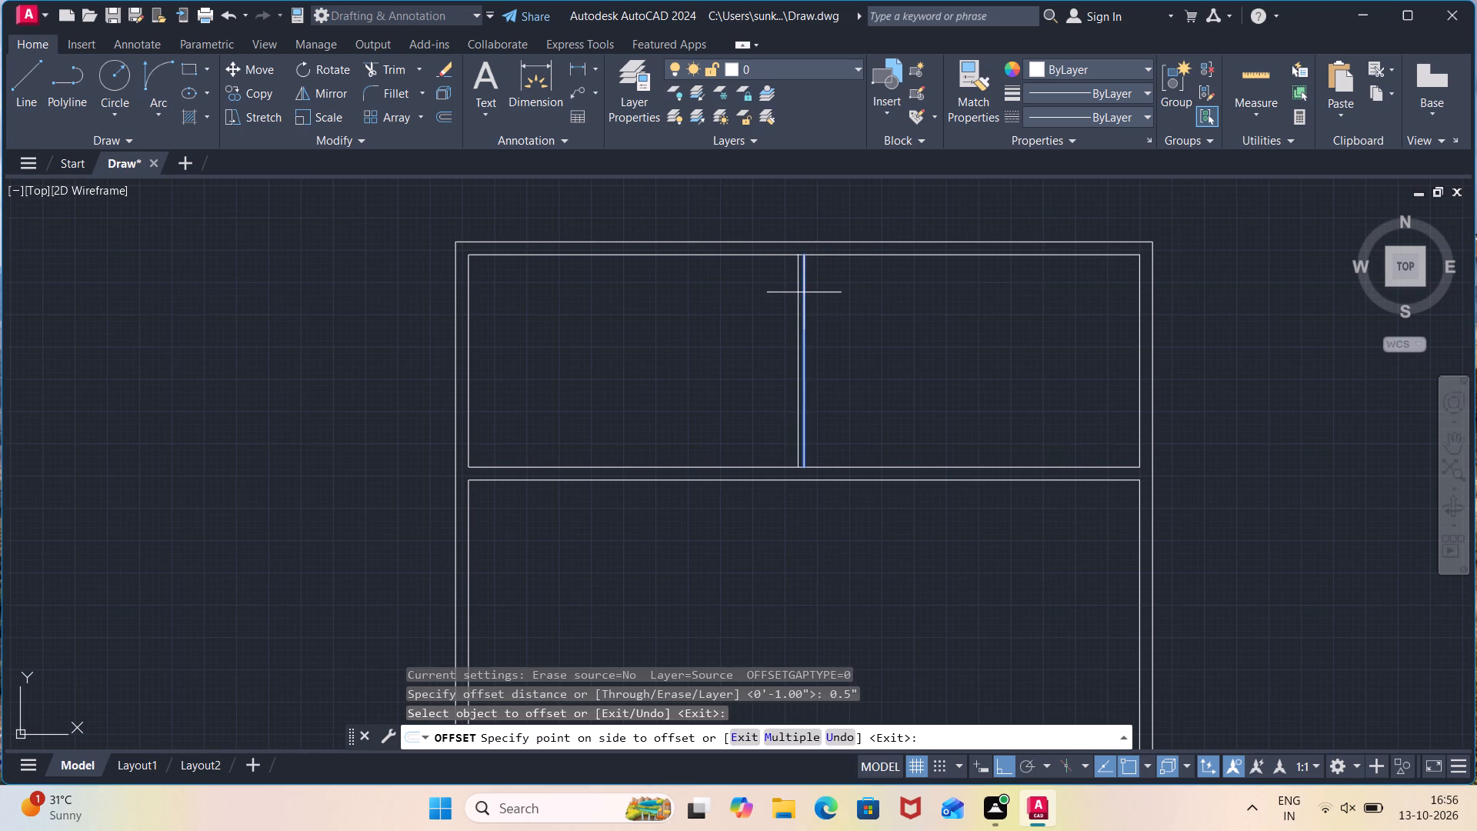
pyautogui.click(835, 292)
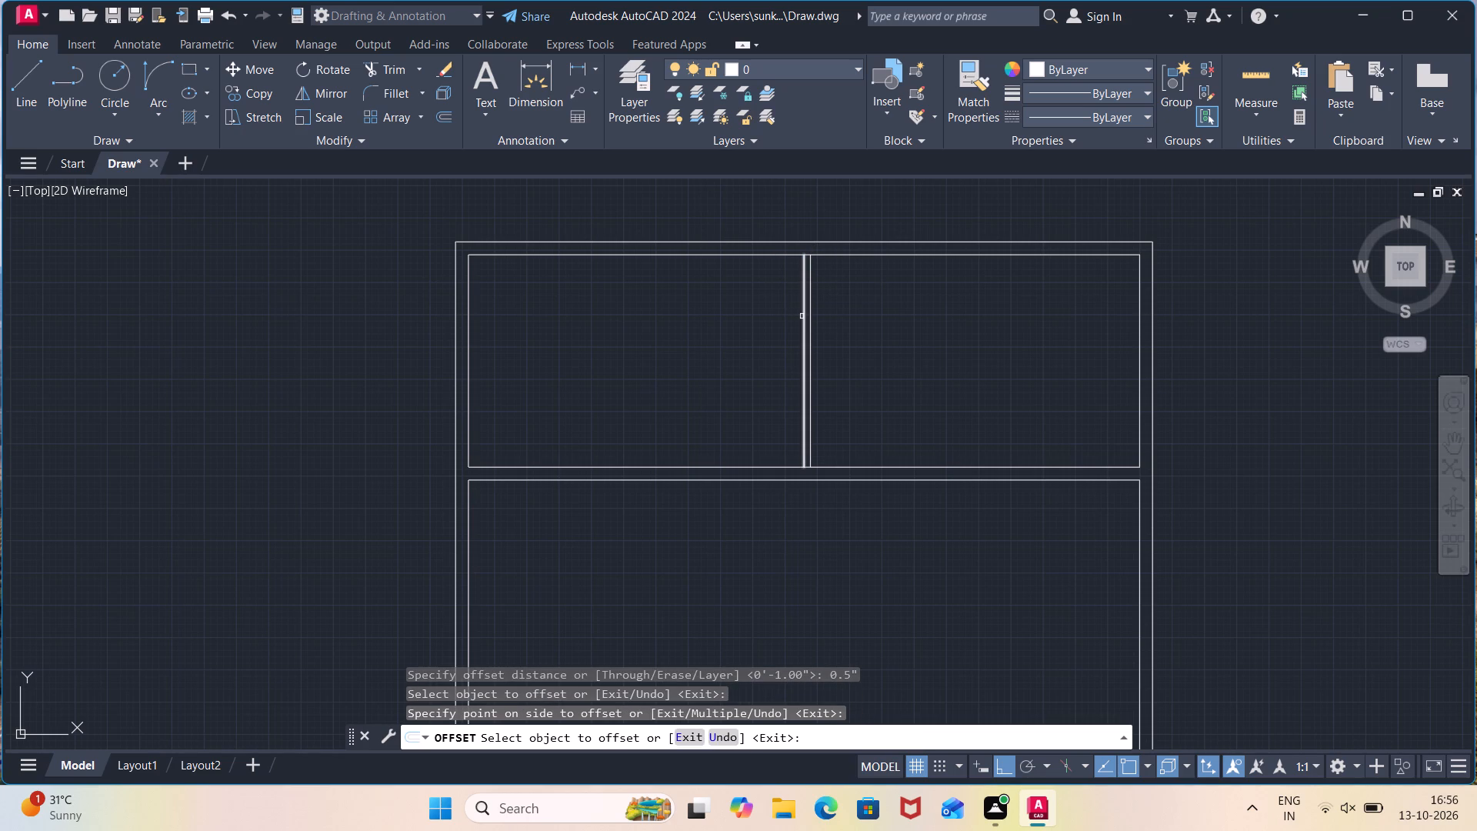
pyautogui.click(802, 316)
pyautogui.click(783, 317)
pyautogui.press('Escape')
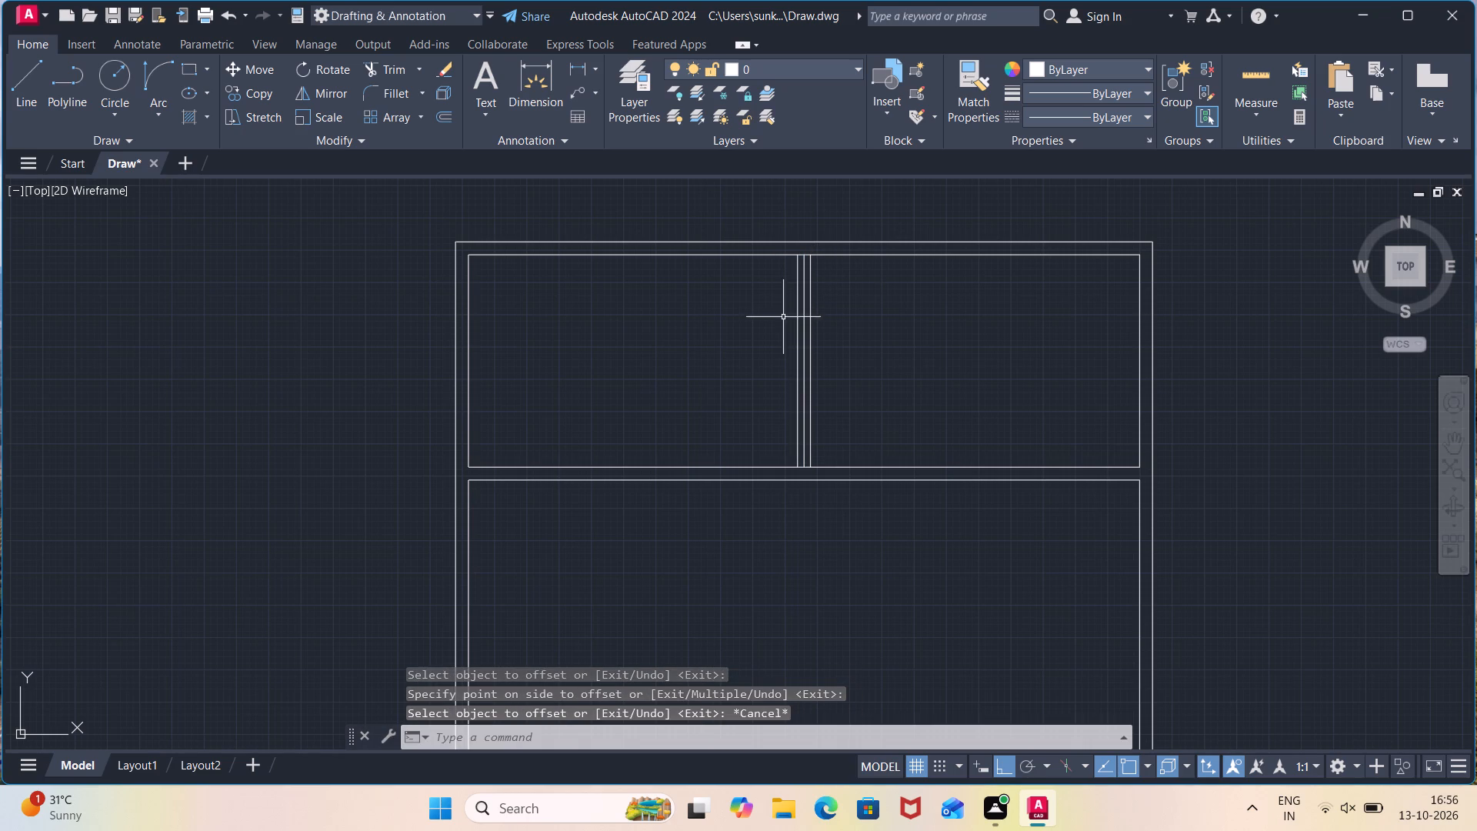
# Delete the middle one of the three vertical lines splitting the upper compartment.
pyautogui.click(805, 325)
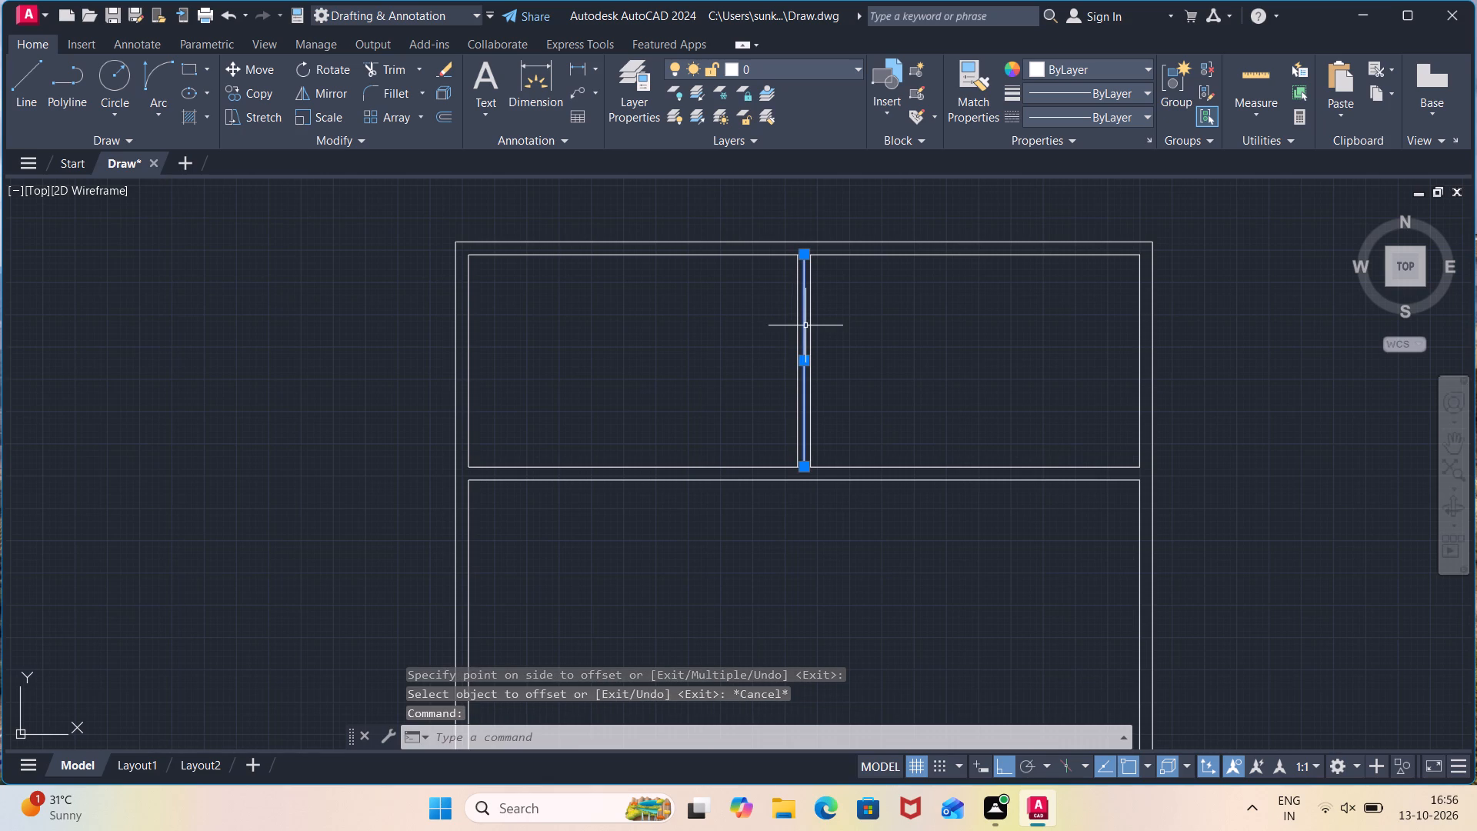
pyautogui.press('Delete')
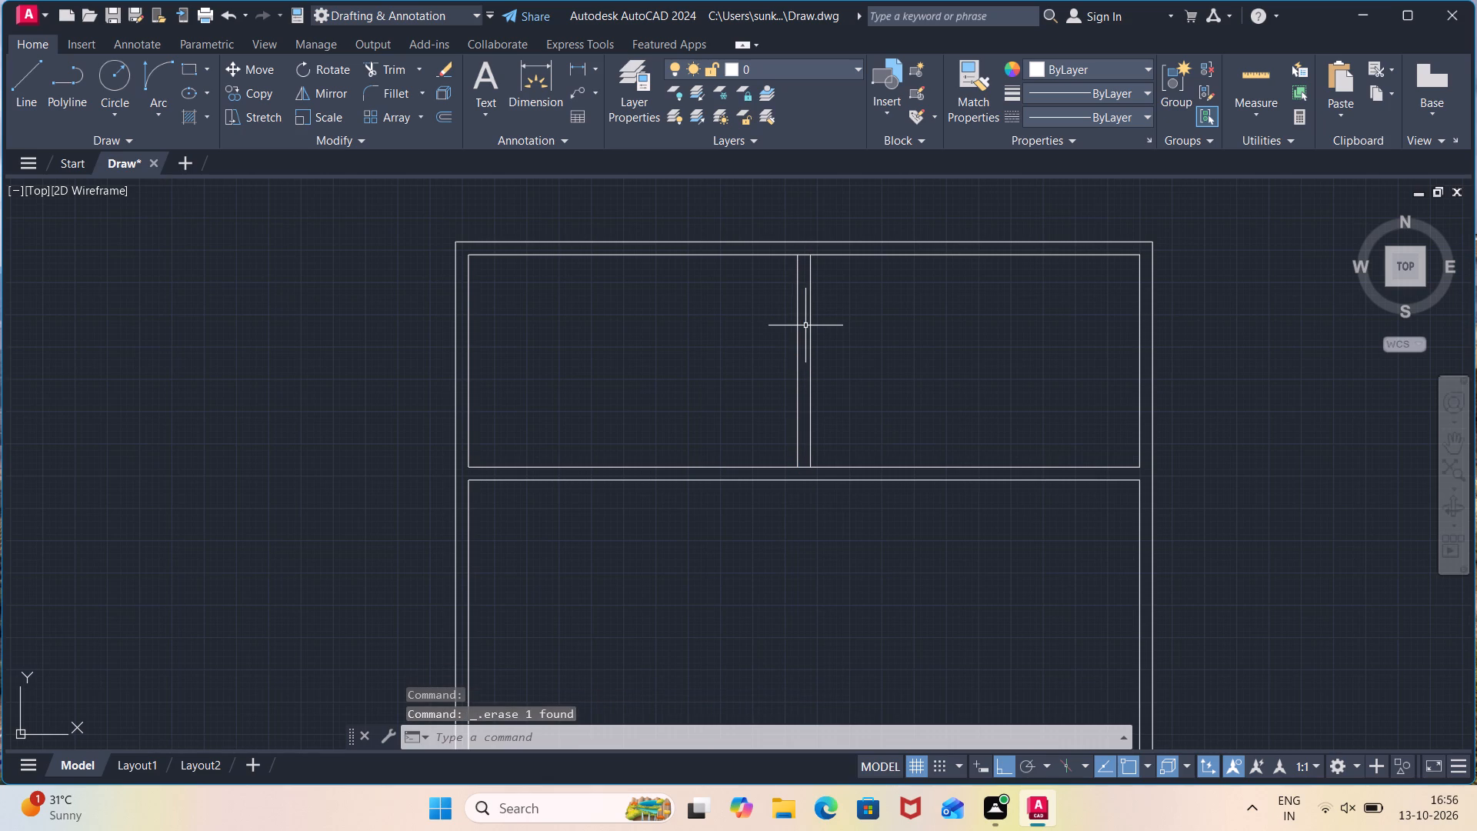
# Trim the inner top edge and the divider's upper line between the two vertical center lines.
pyautogui.write('tr')
pyautogui.press('Return')
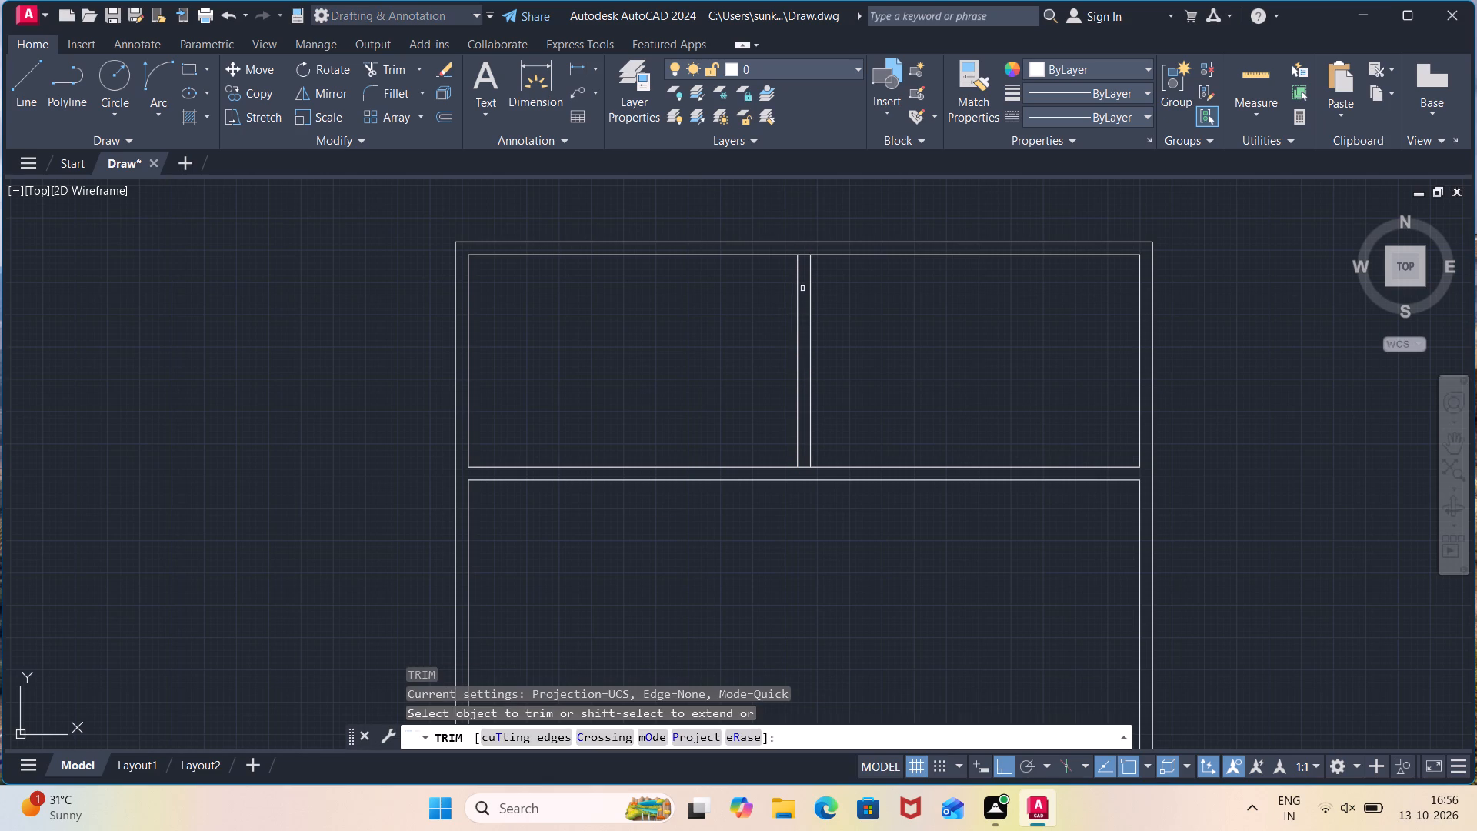
pyautogui.click(802, 254)
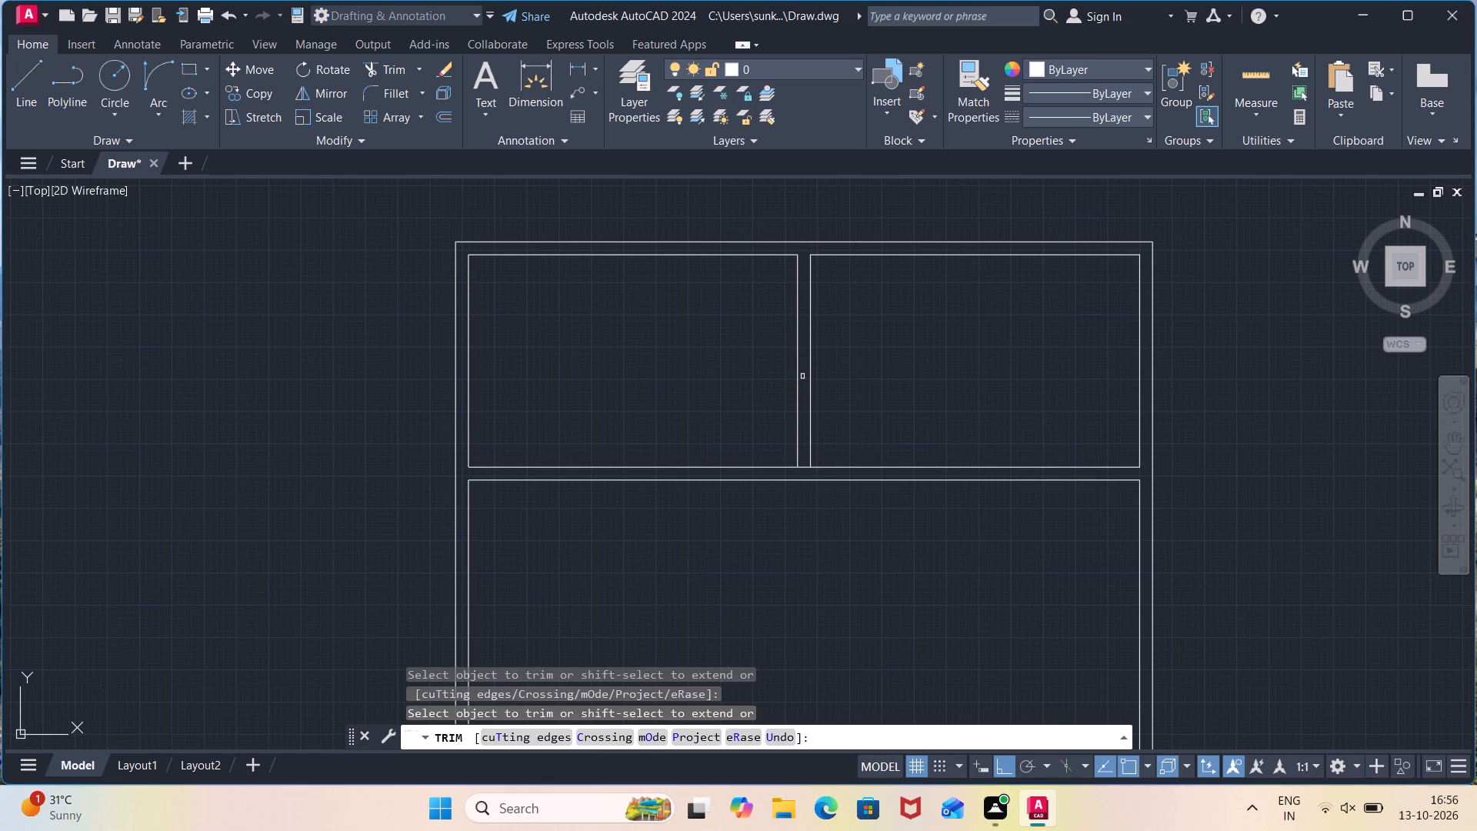
pyautogui.click(807, 466)
pyautogui.scroll(-3, 812, 528)
pyautogui.moveTo(813, 535); pyautogui.dragTo(812, 488, button='middle')
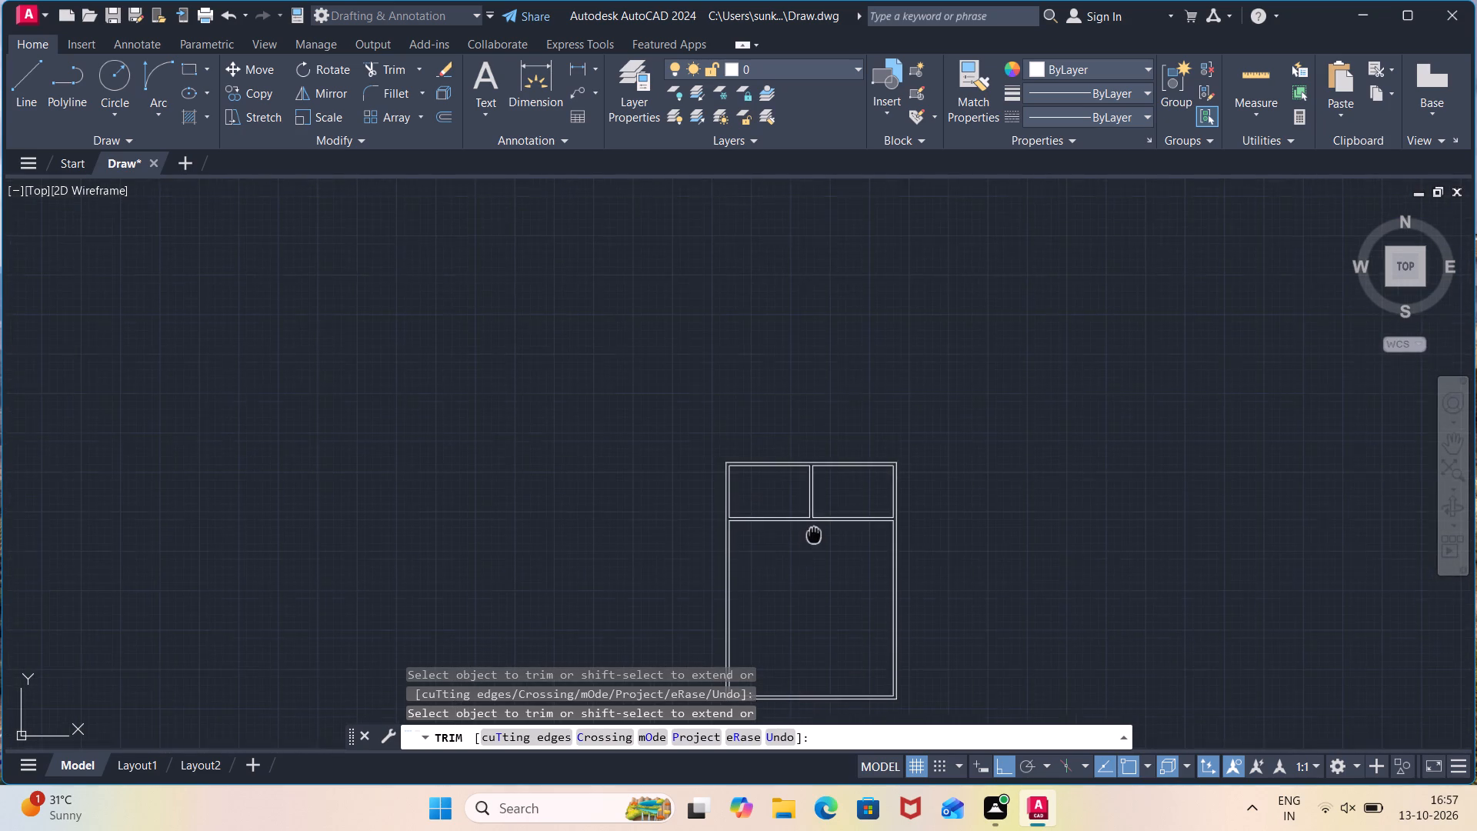
pyautogui.moveTo(812, 488); pyautogui.dragTo(783, 339, button='middle')
pyautogui.press('Escape')
# From the midpoint of the divider's lower line, draw a slanted line to the inner left side, a 1' horizontal segment inward, and a line back to the start.
pyautogui.press('l')
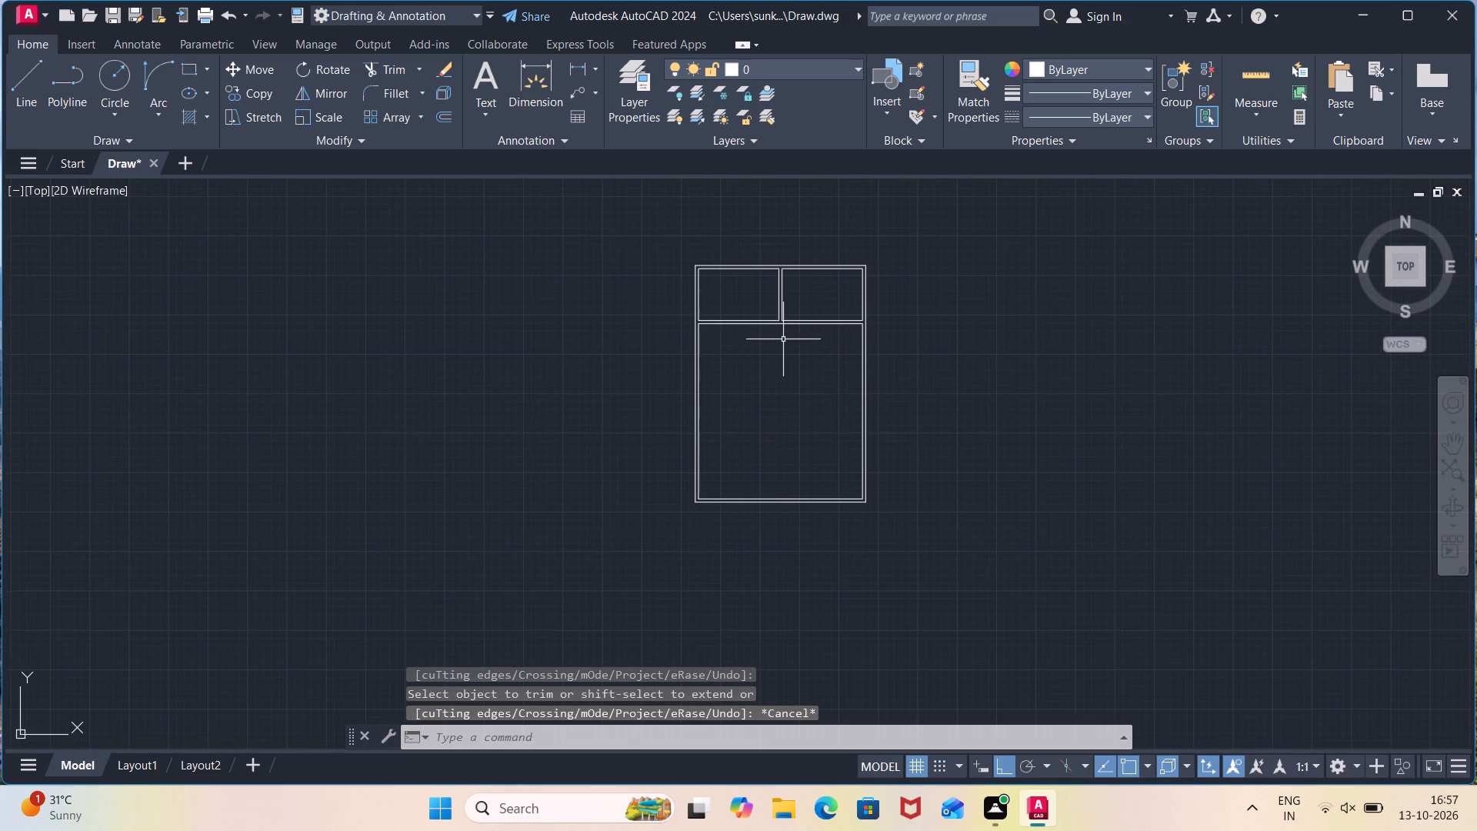
pyautogui.press('Return')
pyautogui.scroll(4, 777, 325)
pyautogui.click(775, 309)
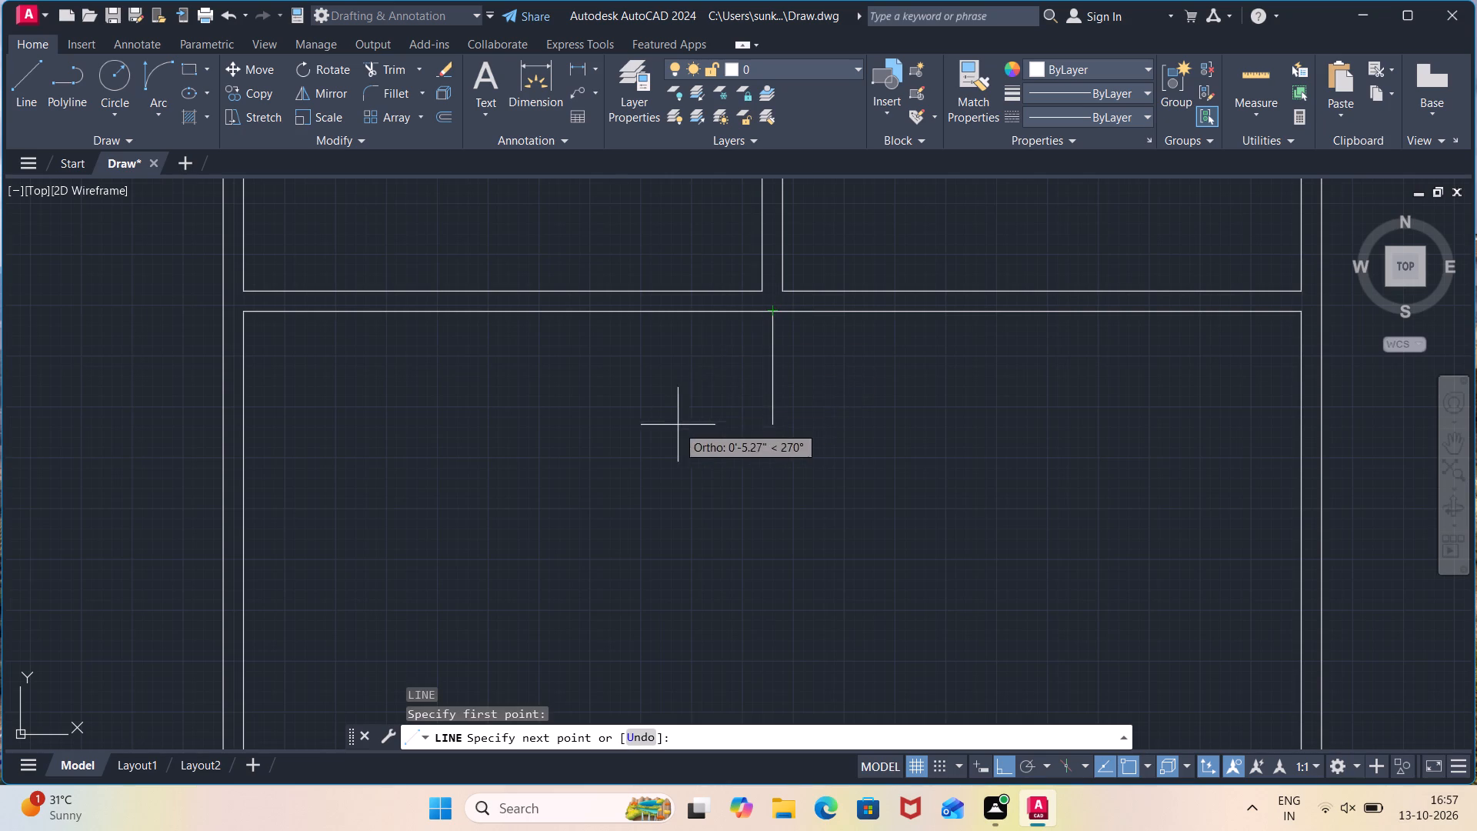
pyautogui.press('F8')
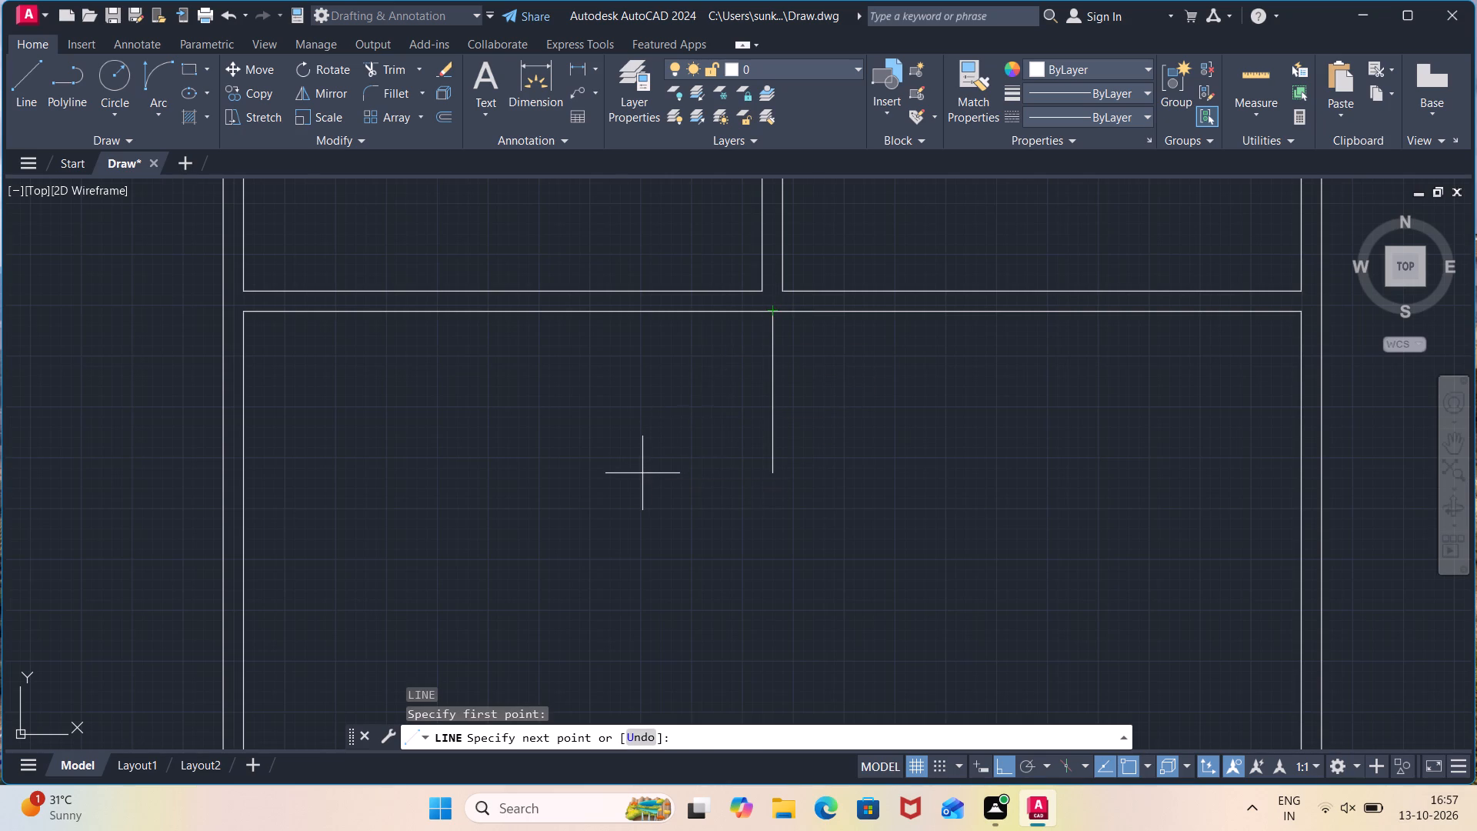
pyautogui.scroll(-3, 636, 479)
pyautogui.moveTo(636, 479); pyautogui.dragTo(678, 332, button='middle')
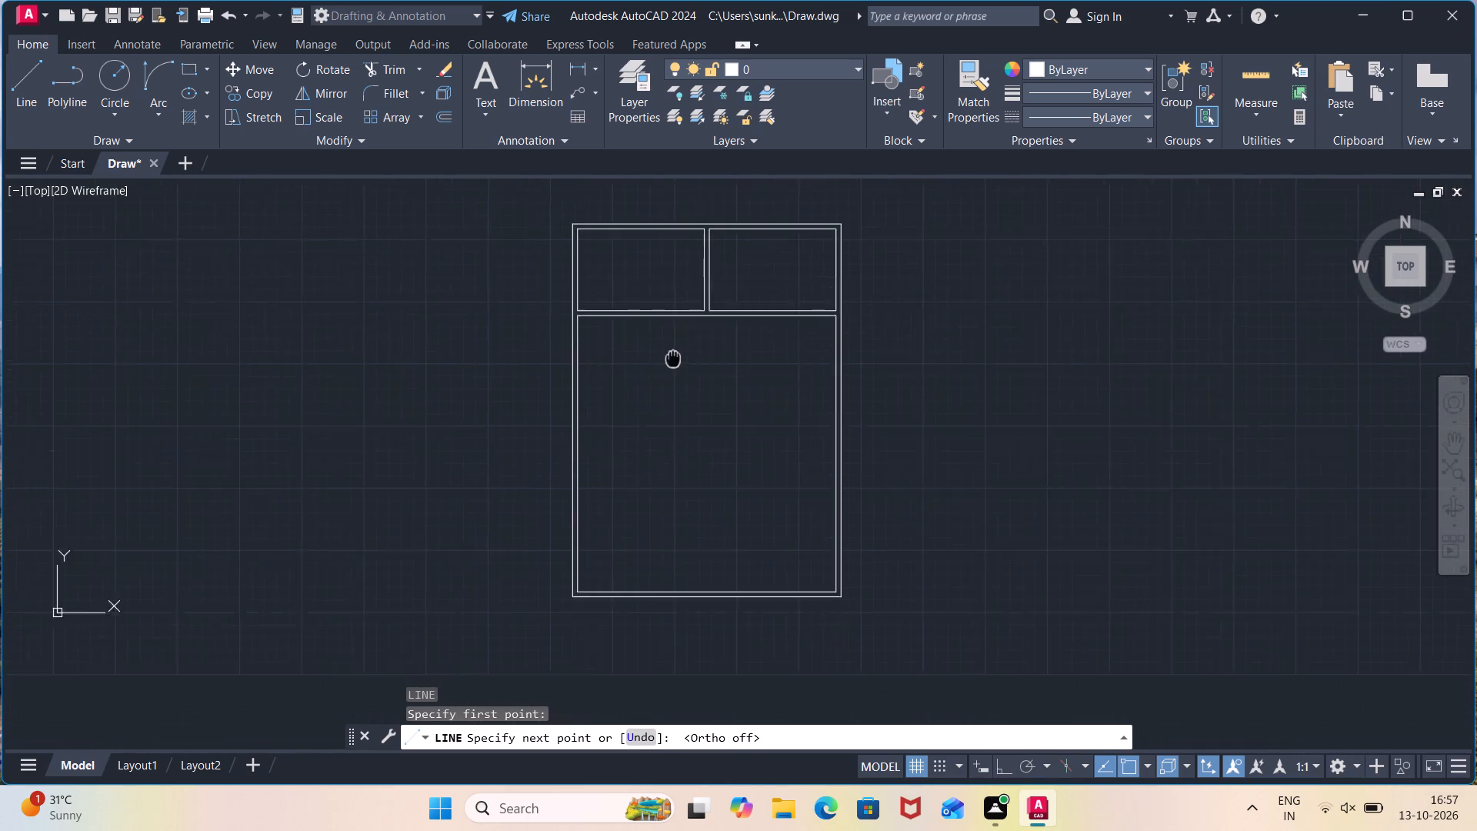
pyautogui.moveTo(678, 332); pyautogui.dragTo(687, 279, button='middle')
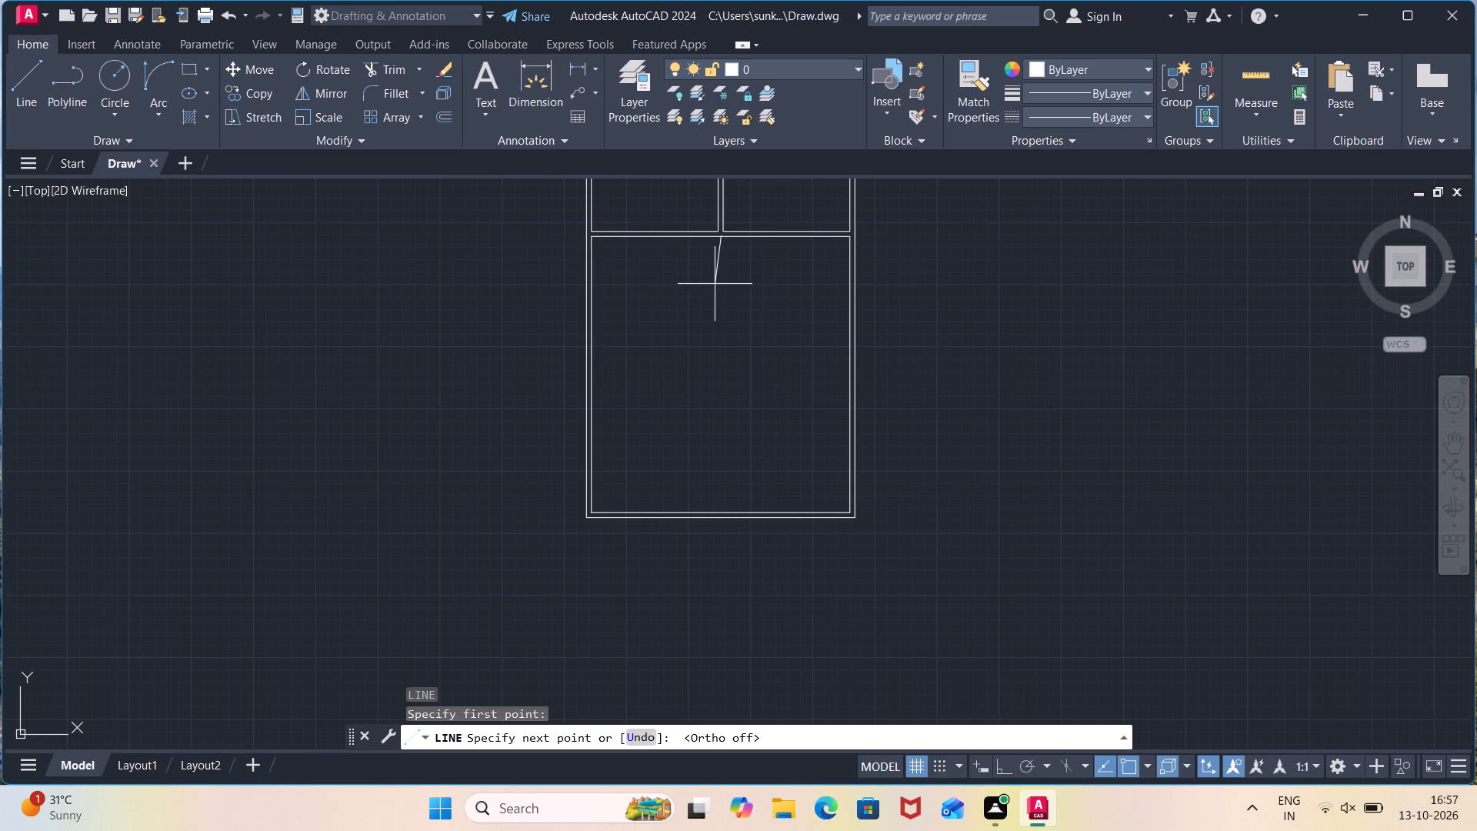
pyautogui.moveTo(715, 283); pyautogui.dragTo(1025, 365, button='middle')
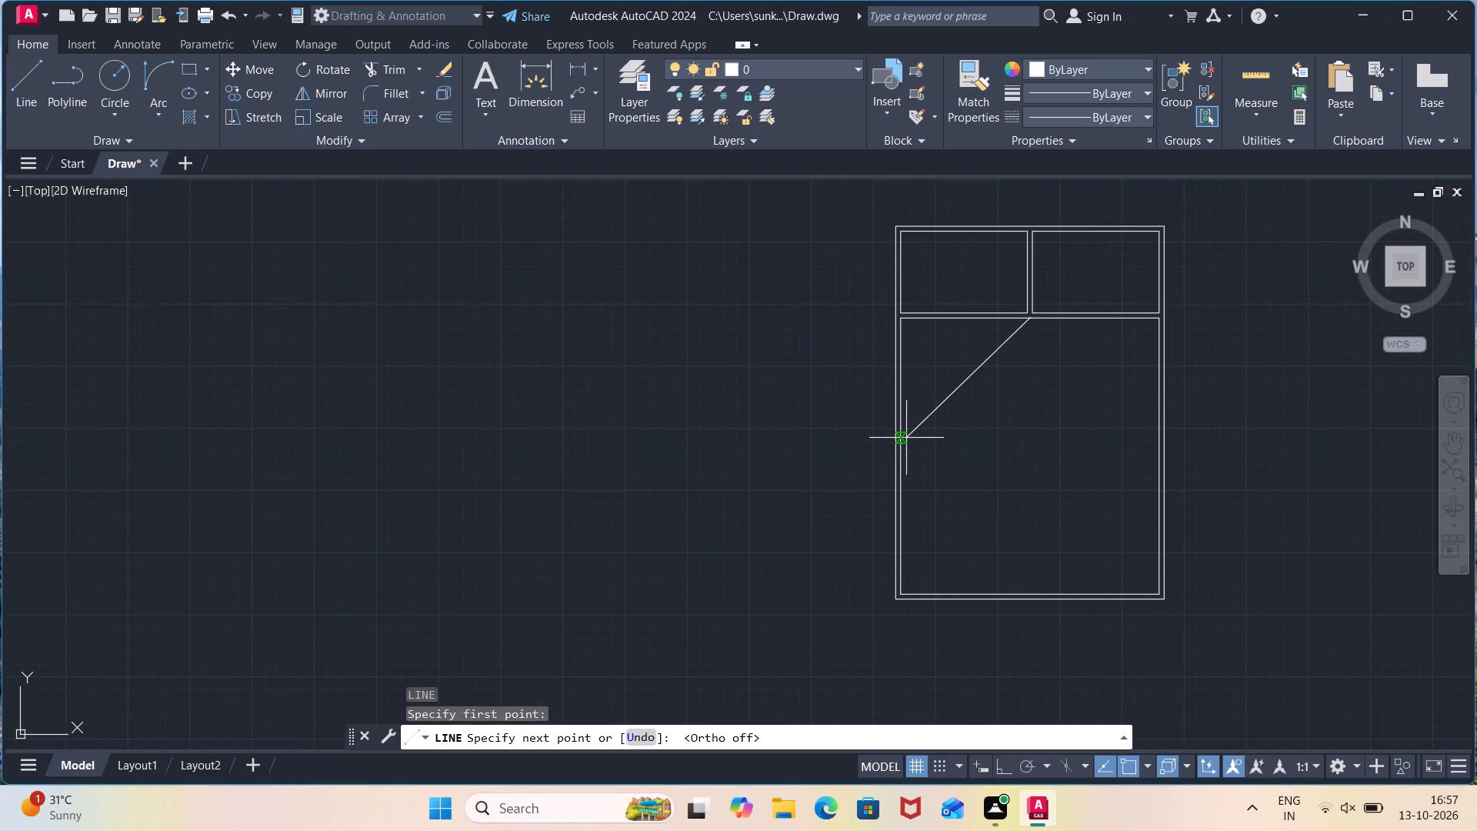
pyautogui.moveTo(900, 438); pyautogui.dragTo(996, 428, button='middle')
pyautogui.click(996, 431)
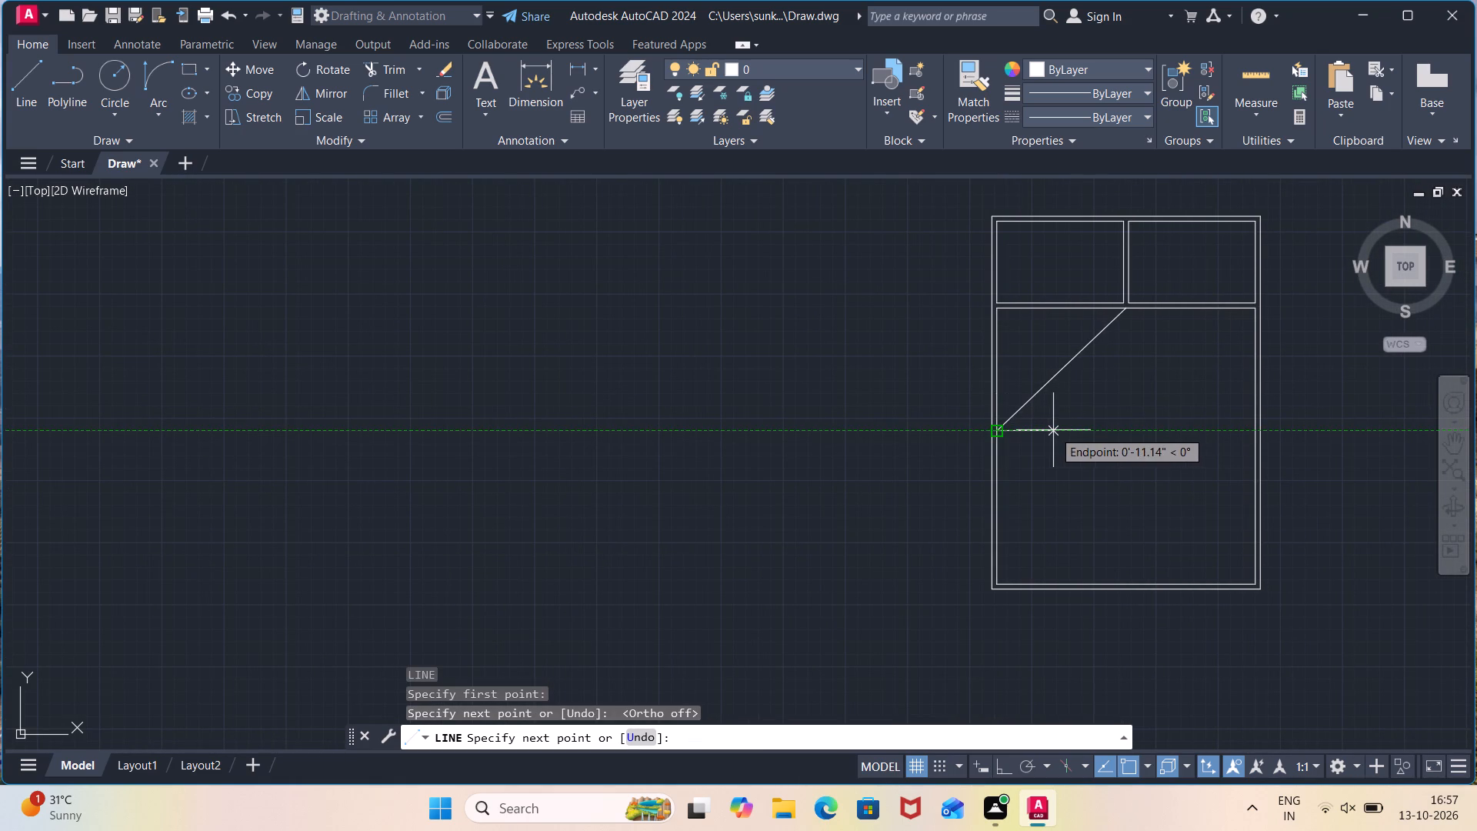
pyautogui.write("1'")
pyautogui.press('Return')
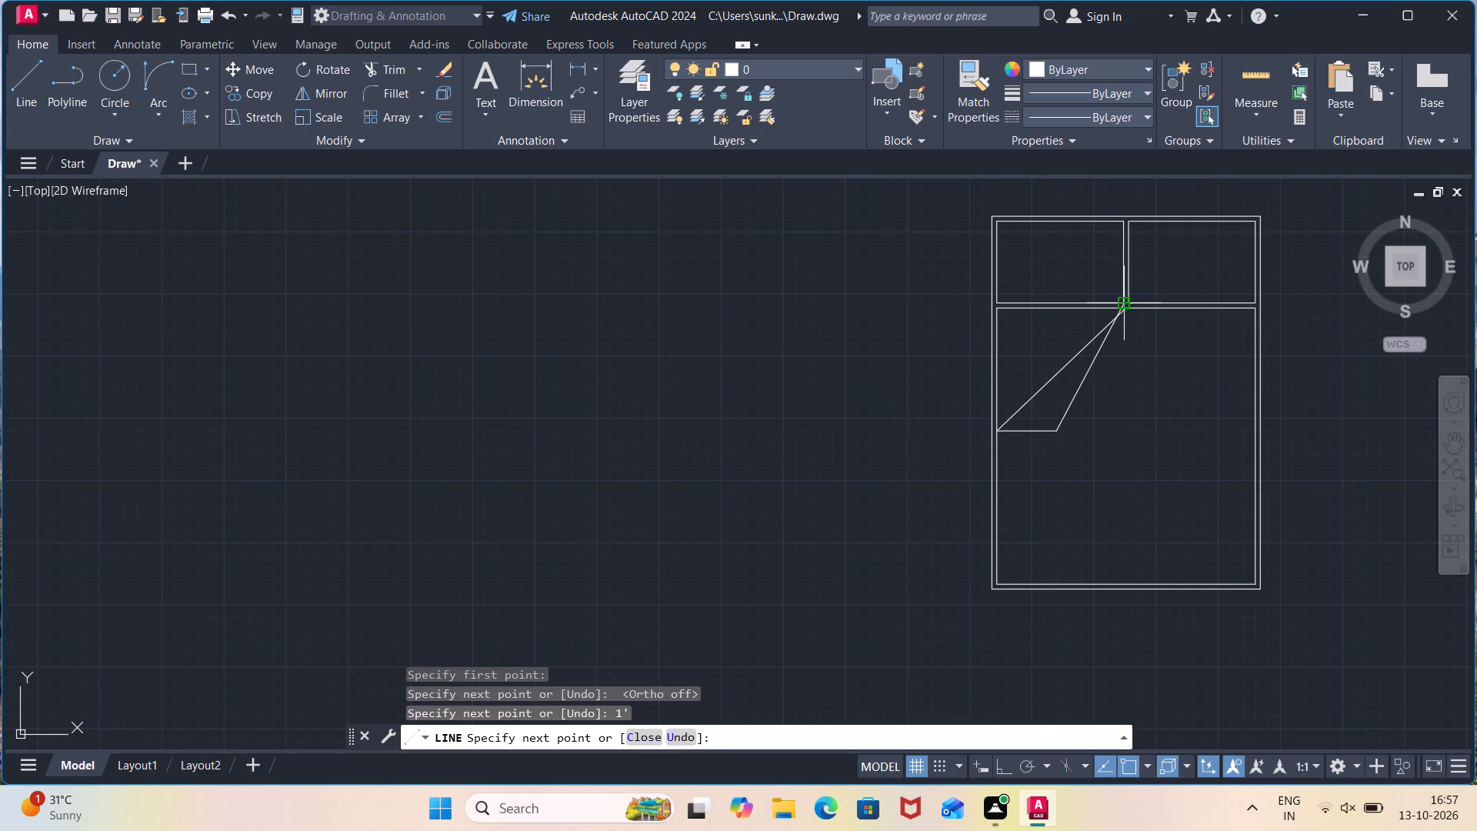
pyautogui.scroll(3, 1123, 313)
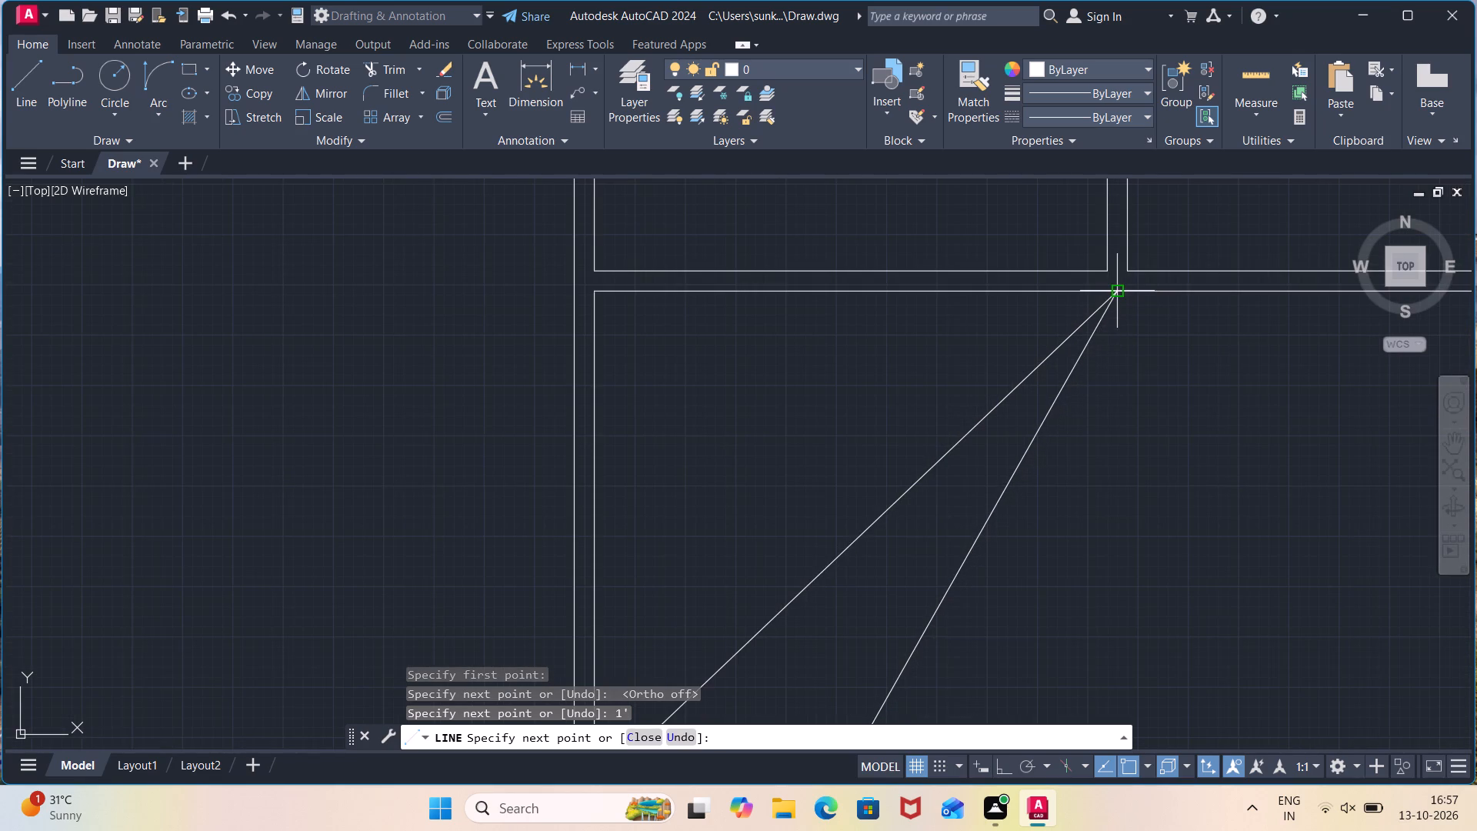
pyautogui.click(1116, 292)
# Continue with a slanted line to the inner right side at matching height, a 1' horizontal segment inward, and a line back to the apex.
pyautogui.scroll(-4, 1173, 372)
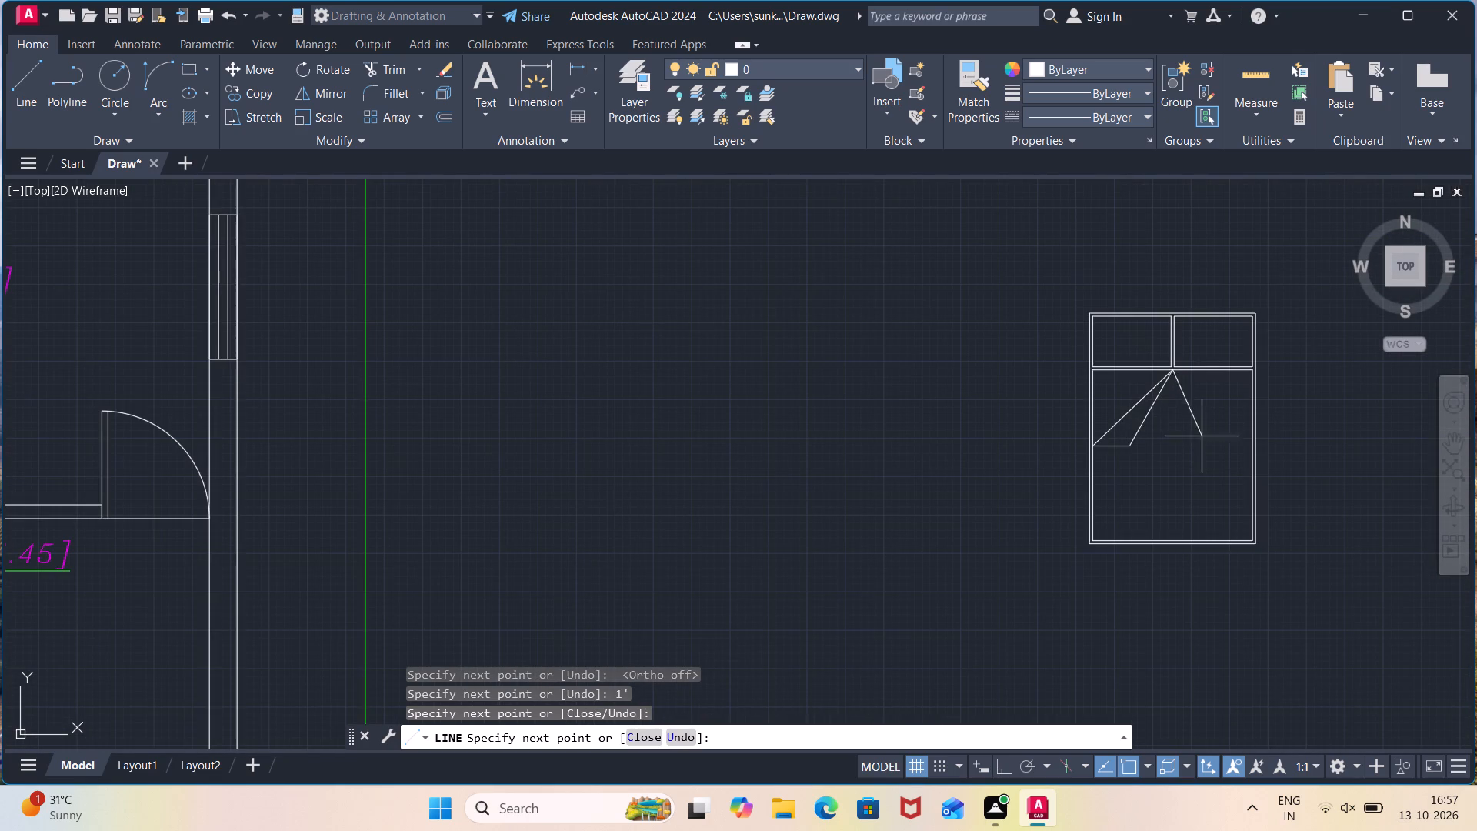
pyautogui.click(1252, 446)
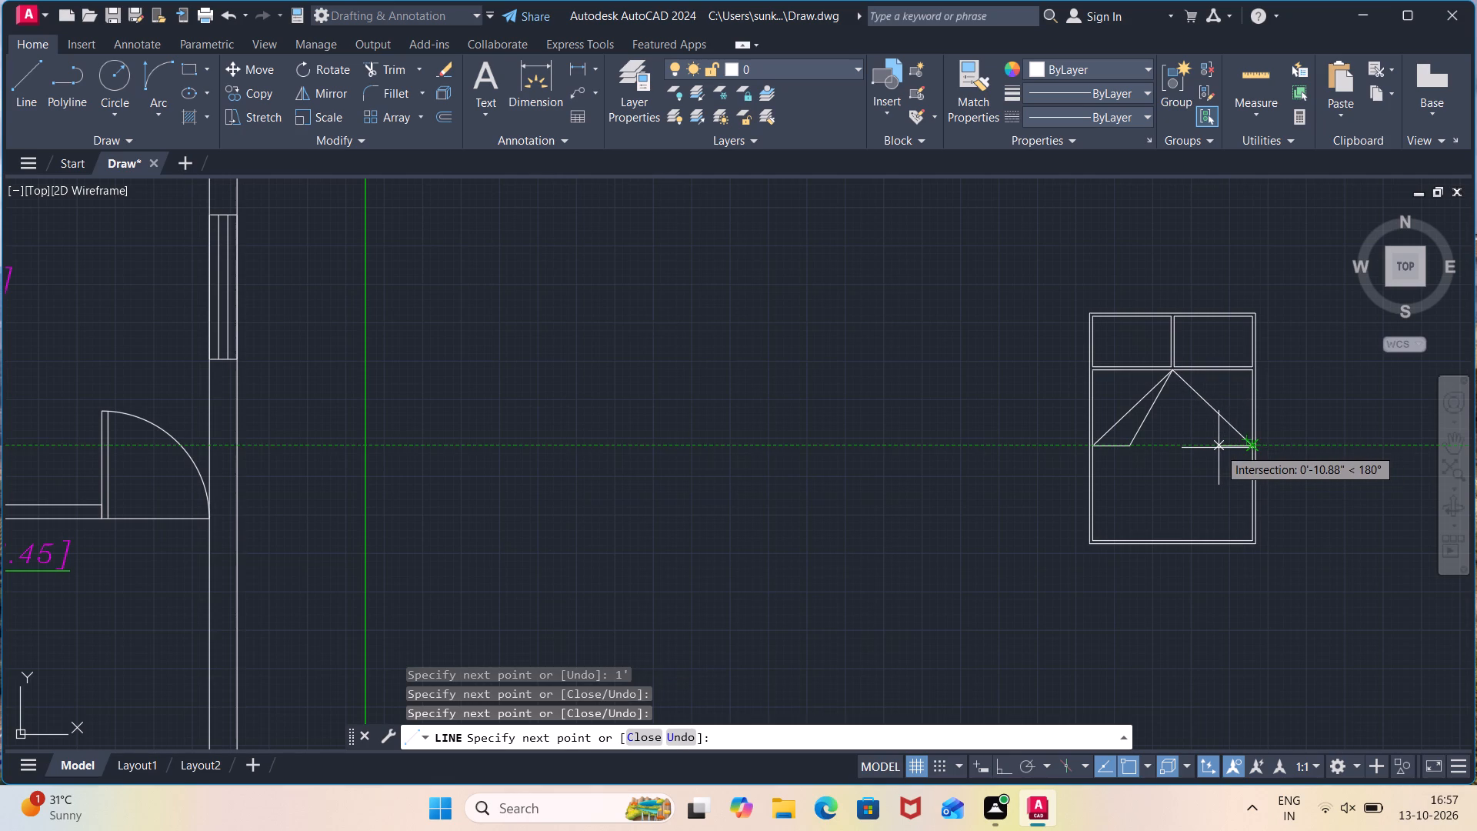
pyautogui.write("1'")
pyautogui.press('Return')
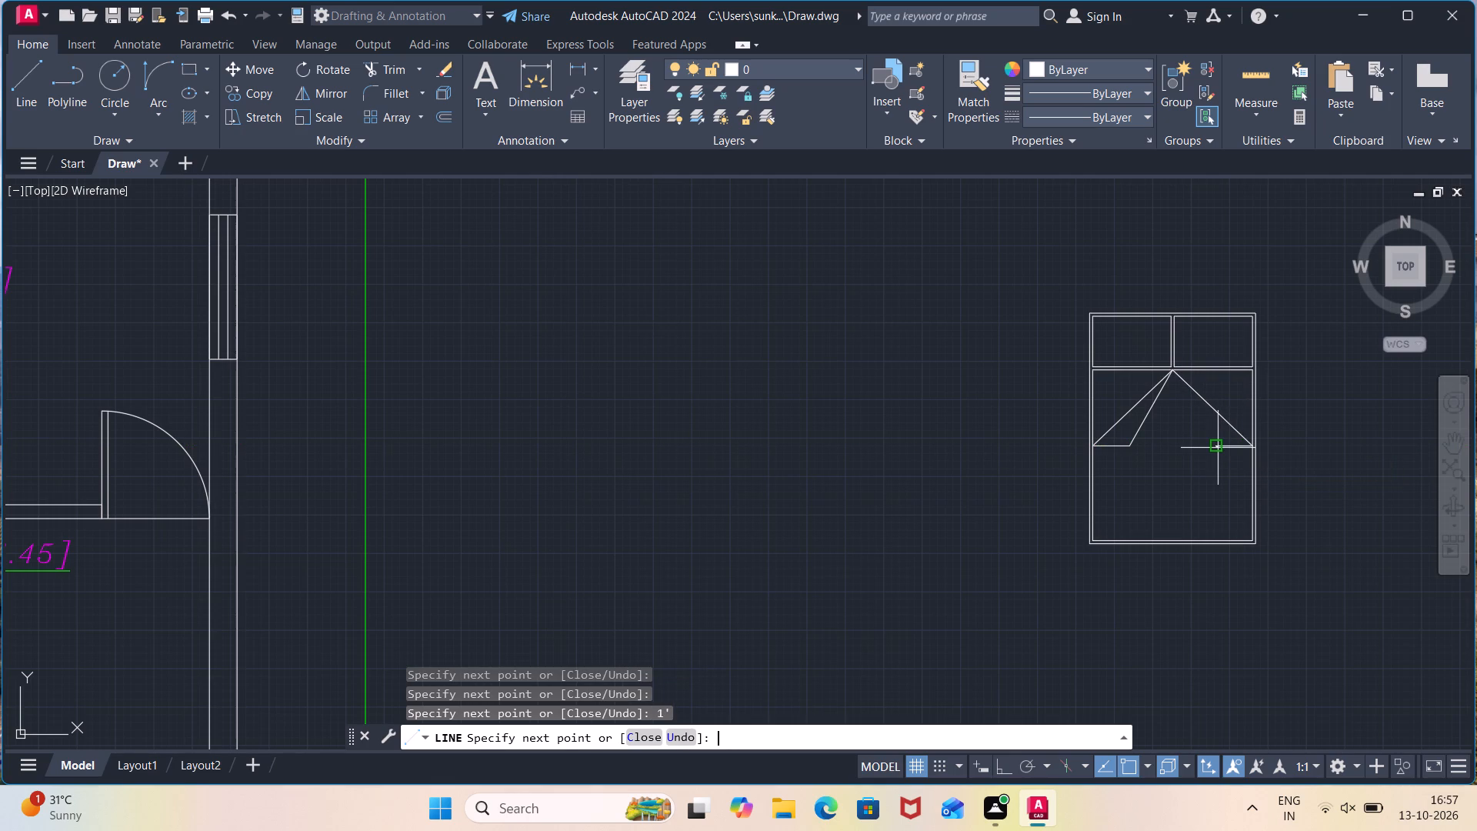
pyautogui.scroll(3, 1229, 437)
pyautogui.scroll(-1, 1023, 229)
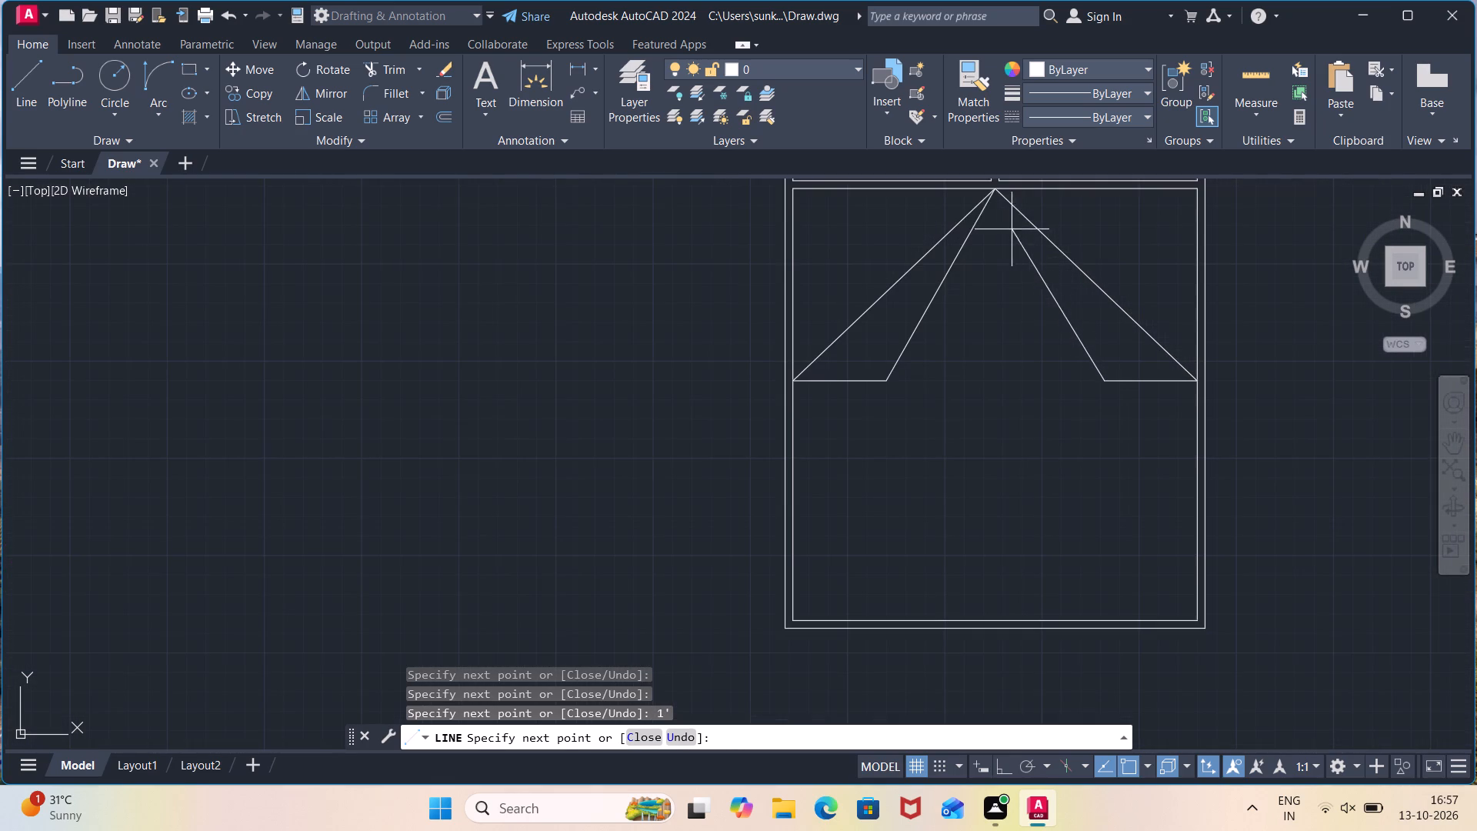
pyautogui.click(995, 194)
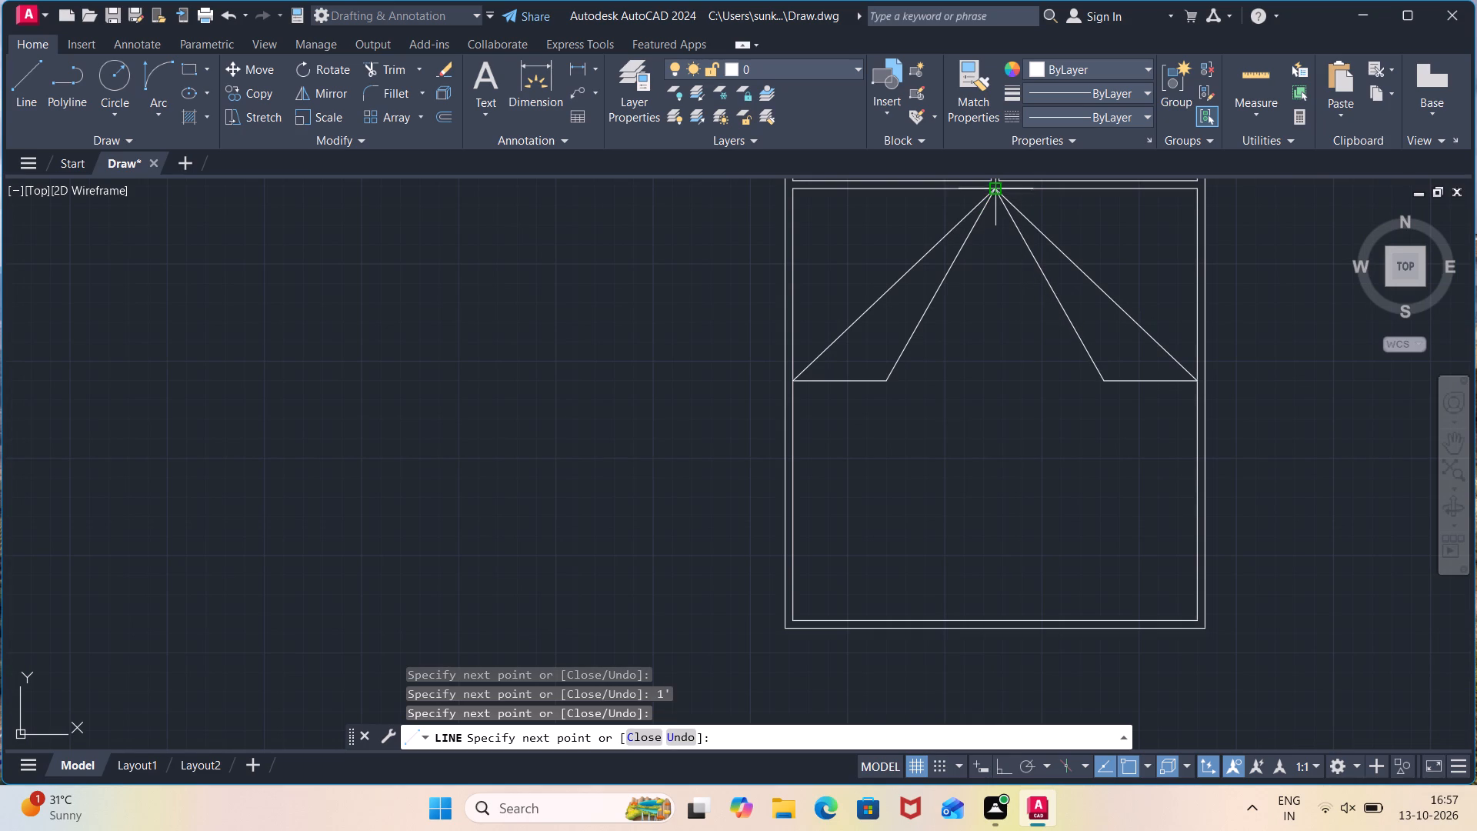
pyautogui.press('Escape')
# Delete the two 1' horizontal segments at the base of the left and right triangles.
pyautogui.click(865, 379)
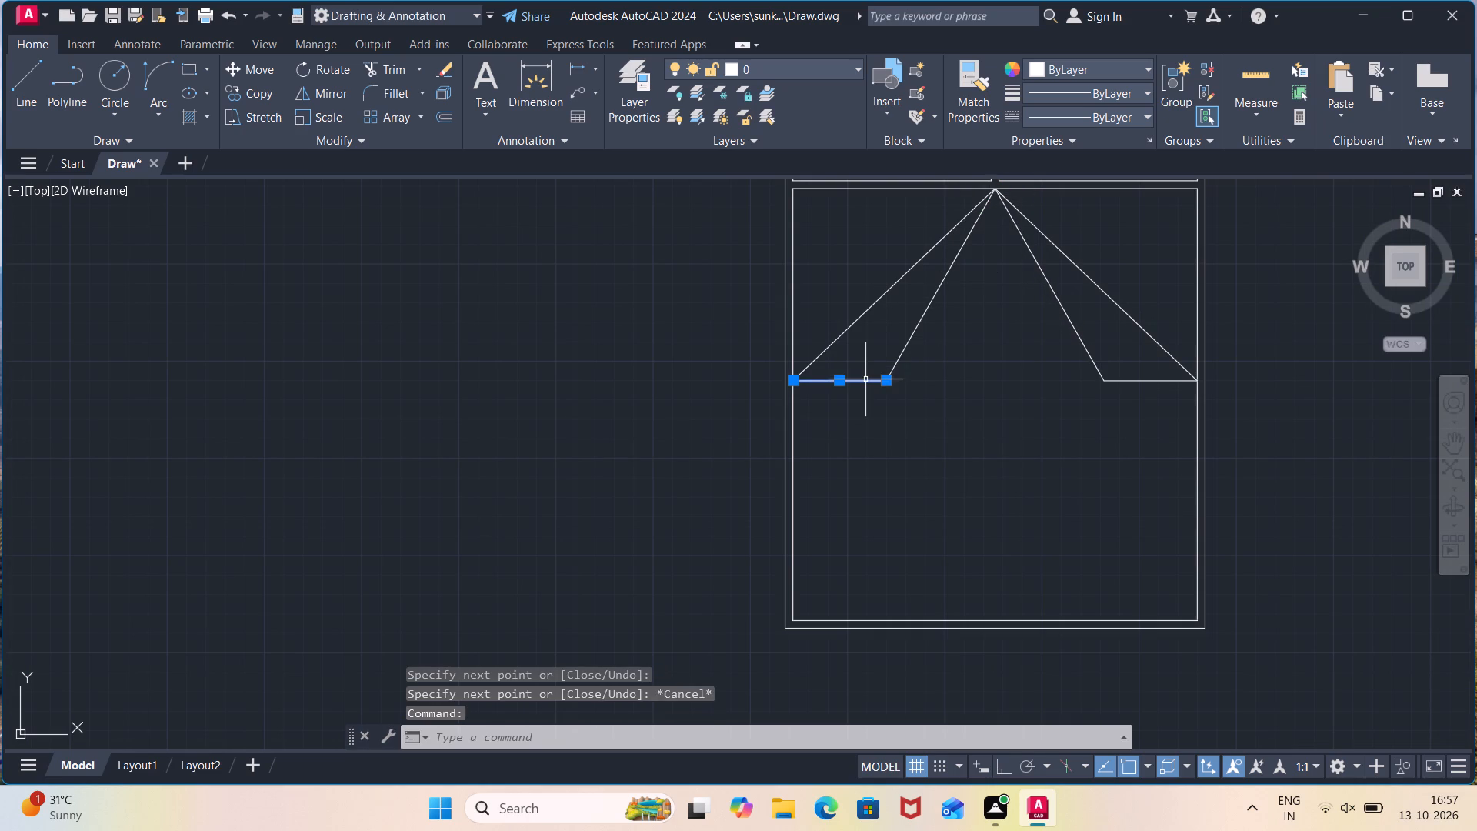
pyautogui.press('Delete')
pyautogui.click(1160, 385)
pyautogui.click(1152, 359)
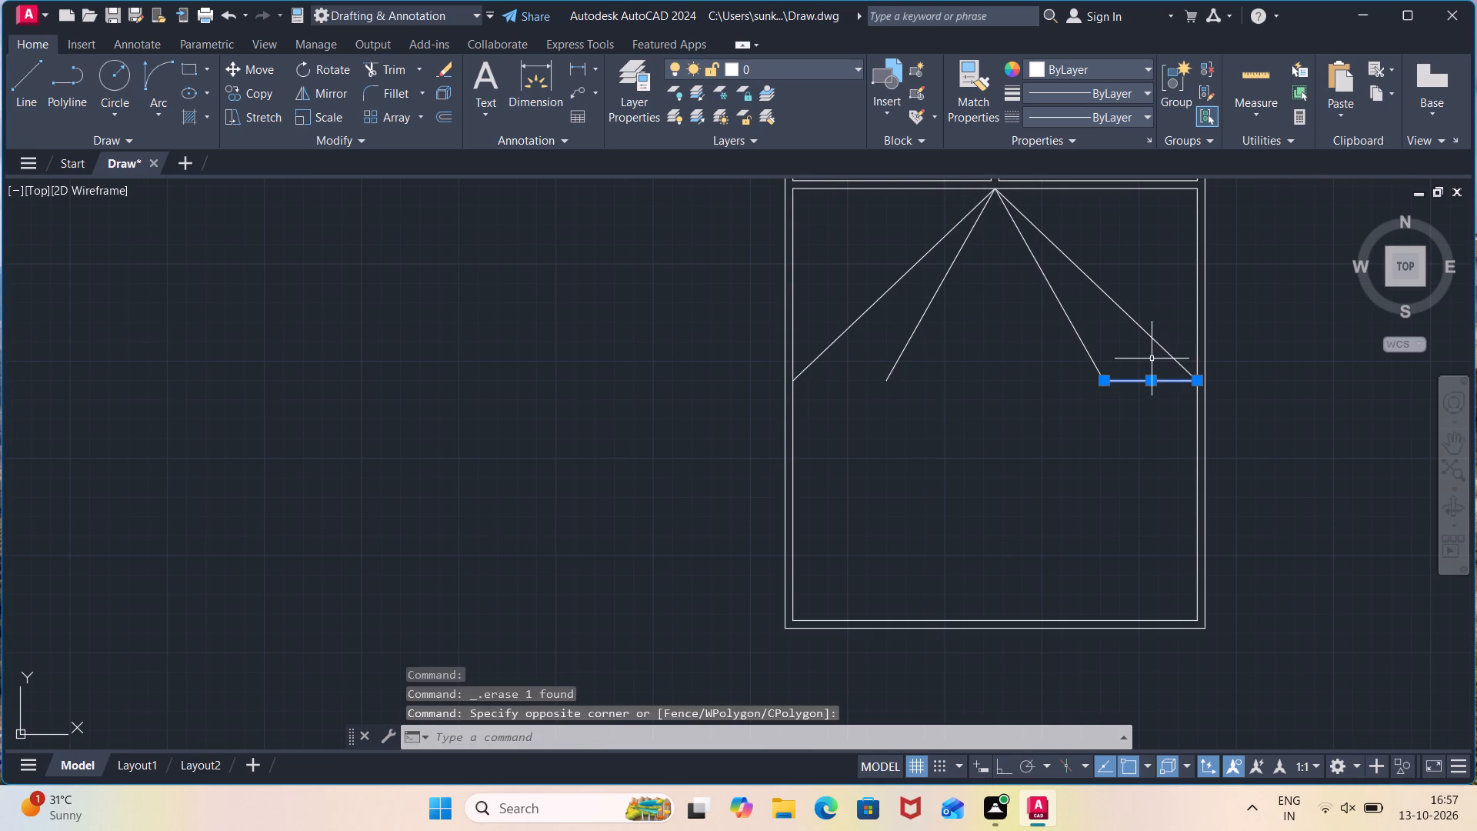
pyautogui.press('Delete')
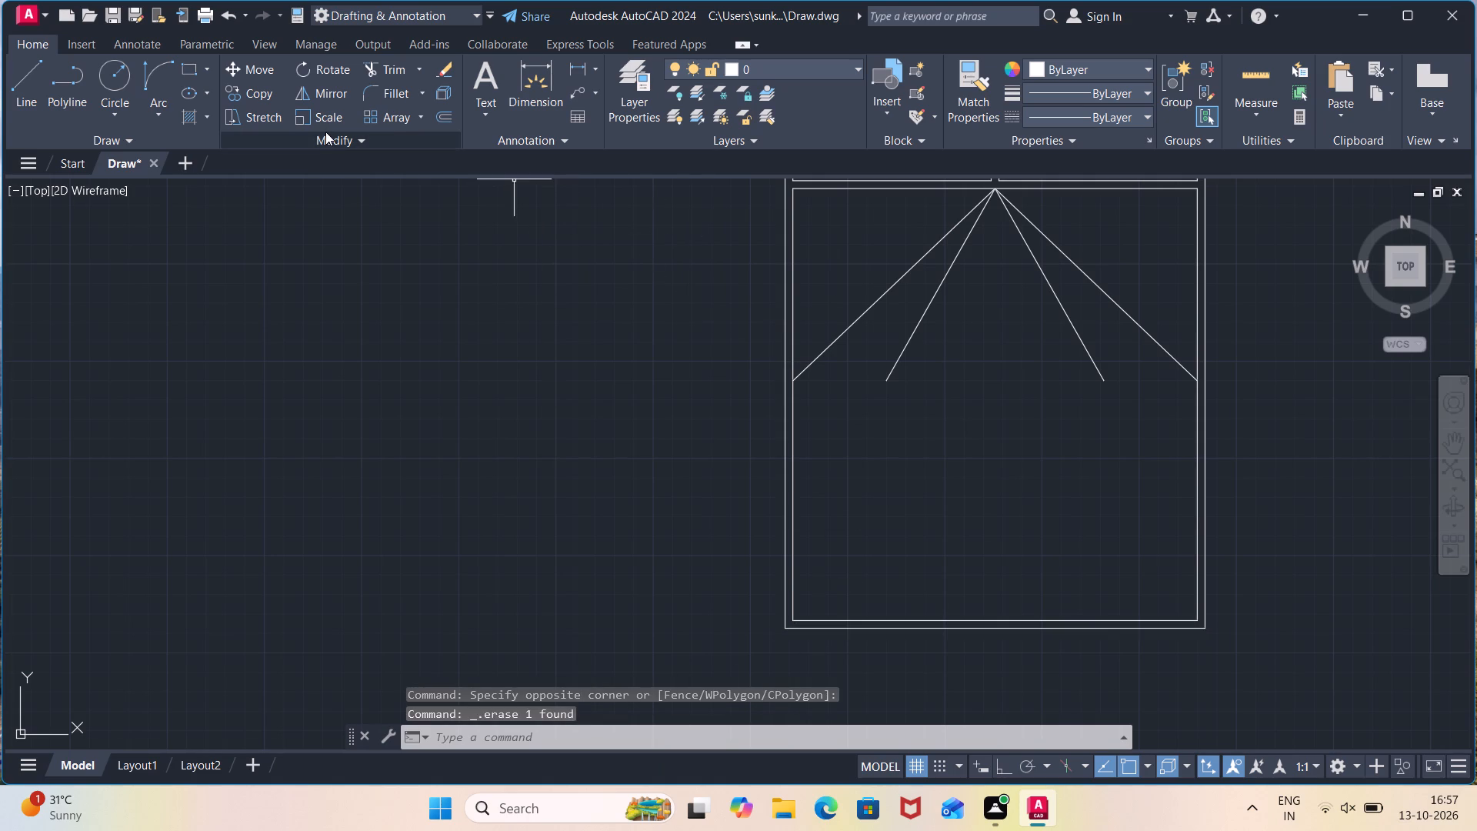
# Draw a Start, End, Direction arc bulging upward between the lower ends of the left pair of slanted lines.
pyautogui.scroll(-3, 680, 0)
pyautogui.moveTo(564, 283); pyautogui.dragTo(825, 284, button='middle')
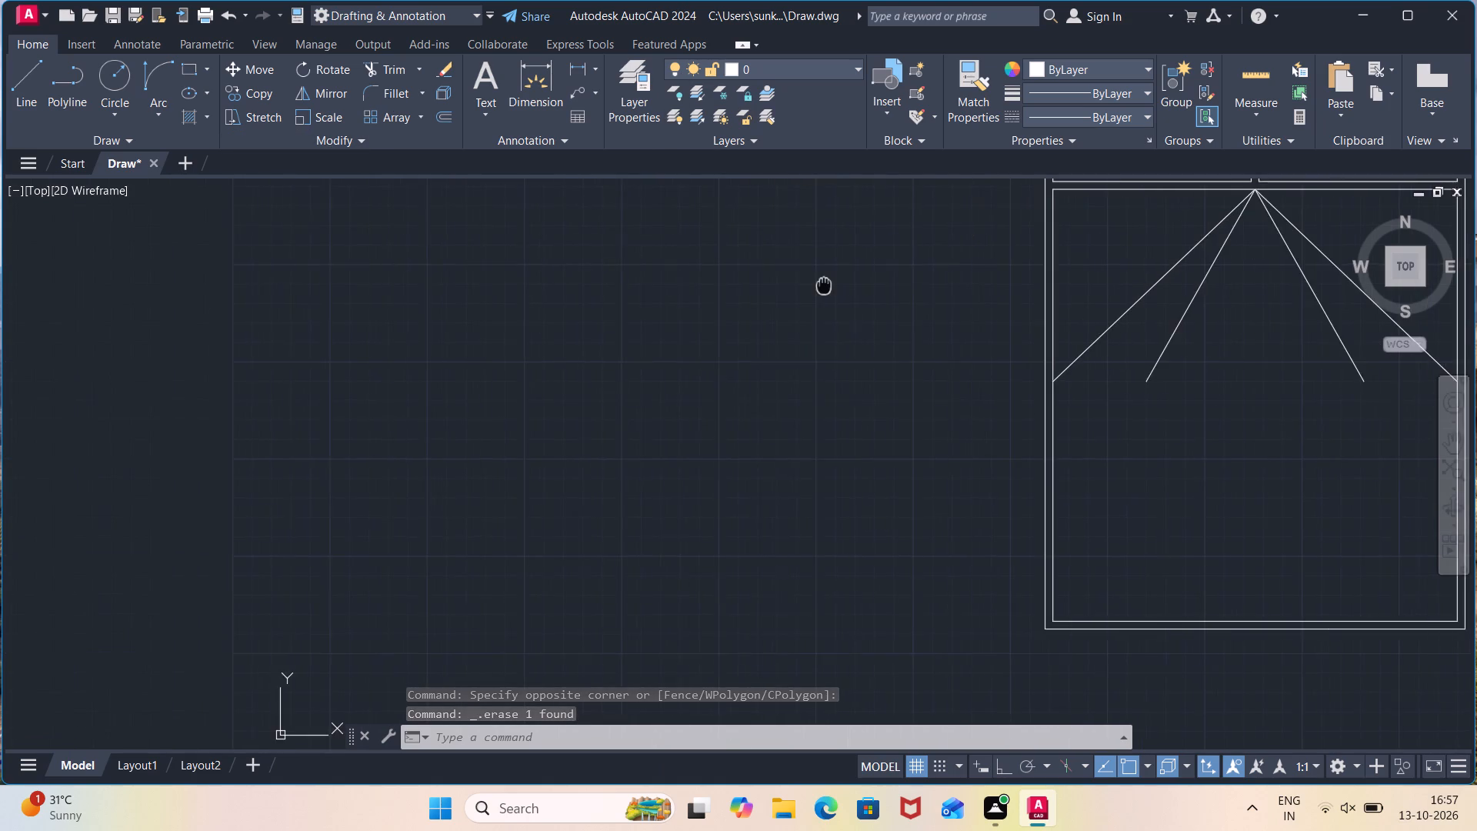
pyautogui.moveTo(825, 284); pyautogui.dragTo(752, 280, button='middle')
pyautogui.scroll(-1, 581, 202)
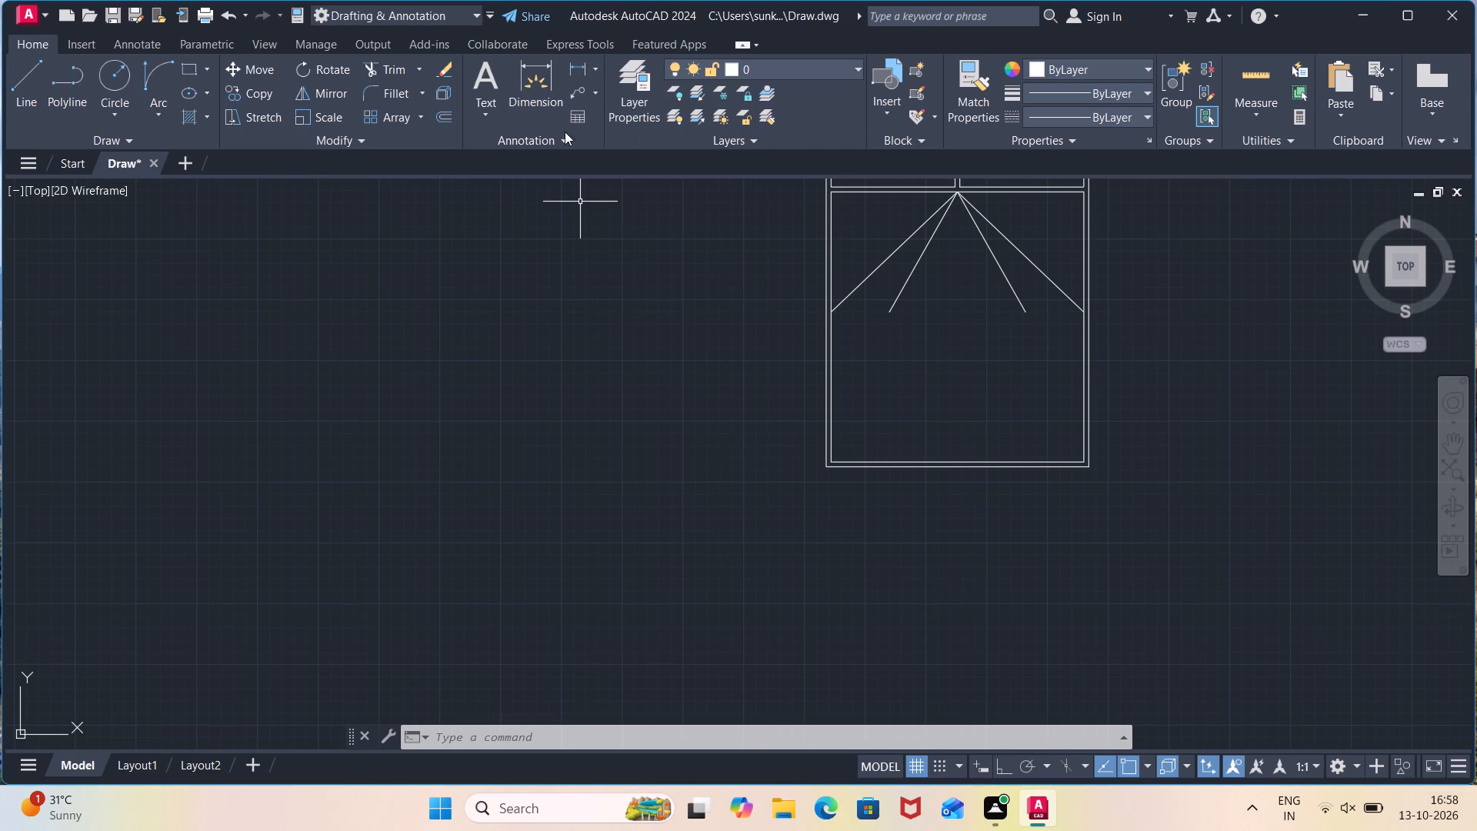
pyautogui.click(145, 108)
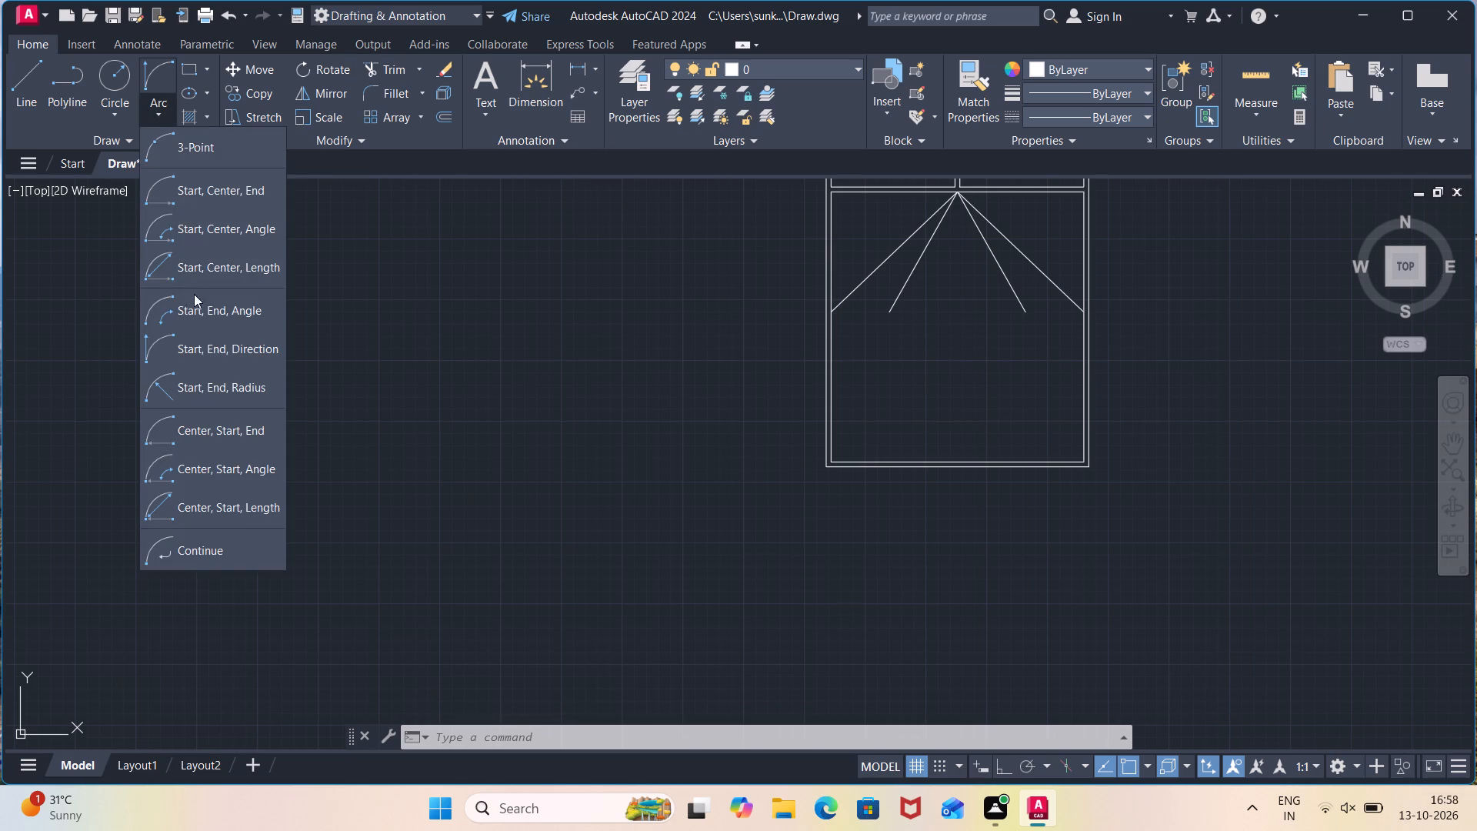
pyautogui.click(205, 350)
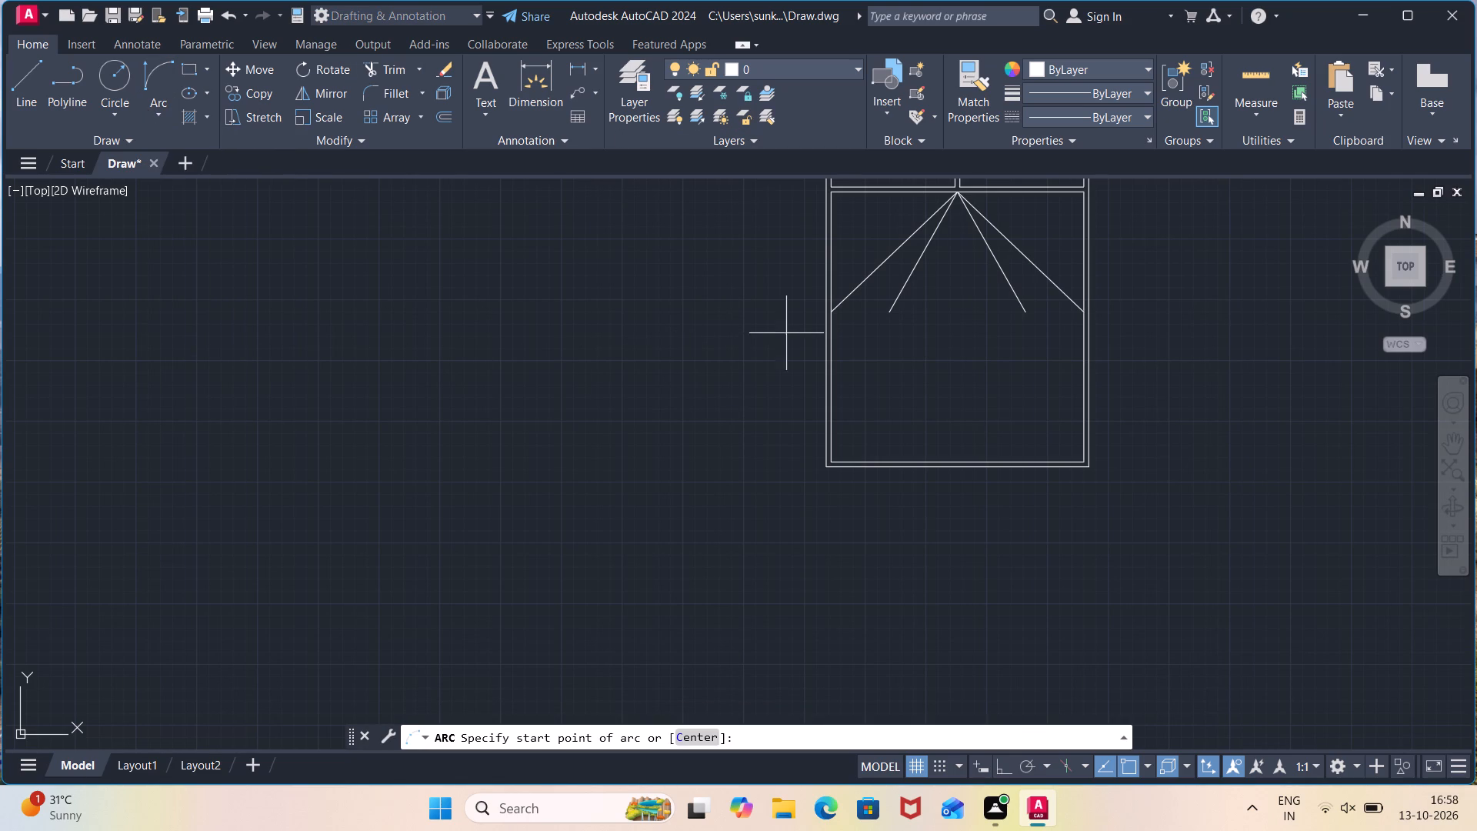
pyautogui.click(827, 312)
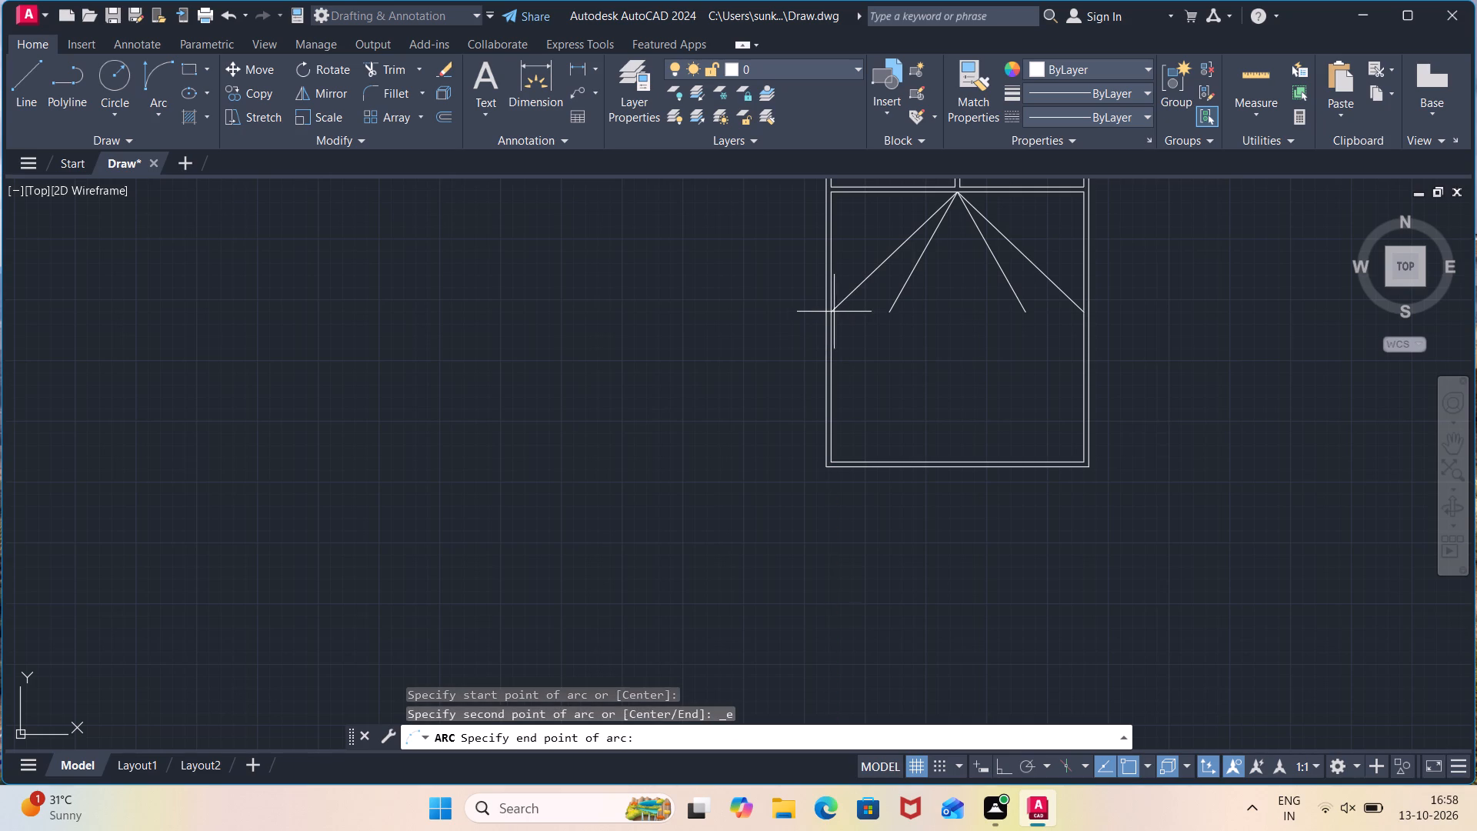
pyautogui.click(884, 317)
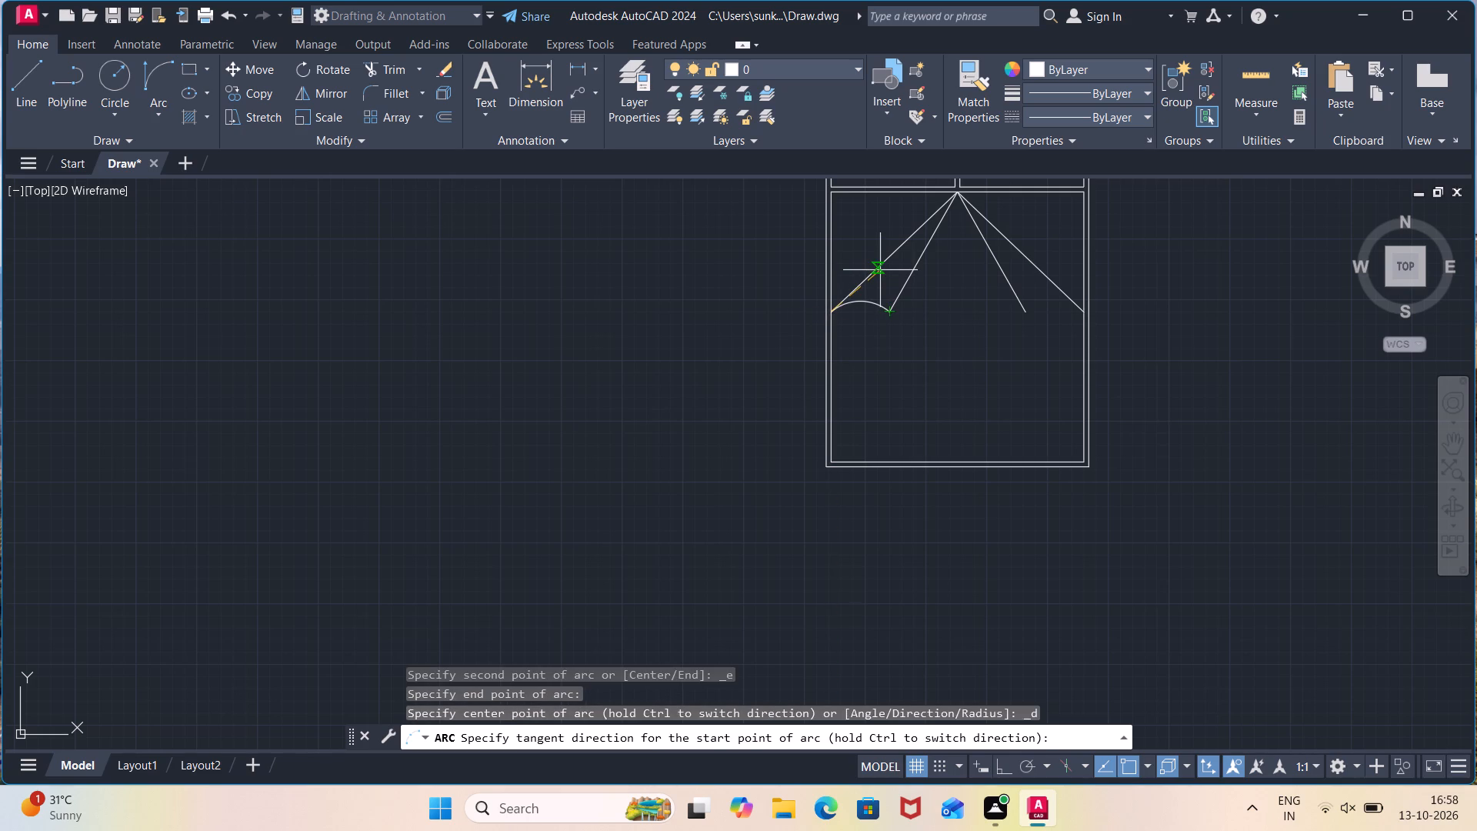
pyautogui.click(880, 270)
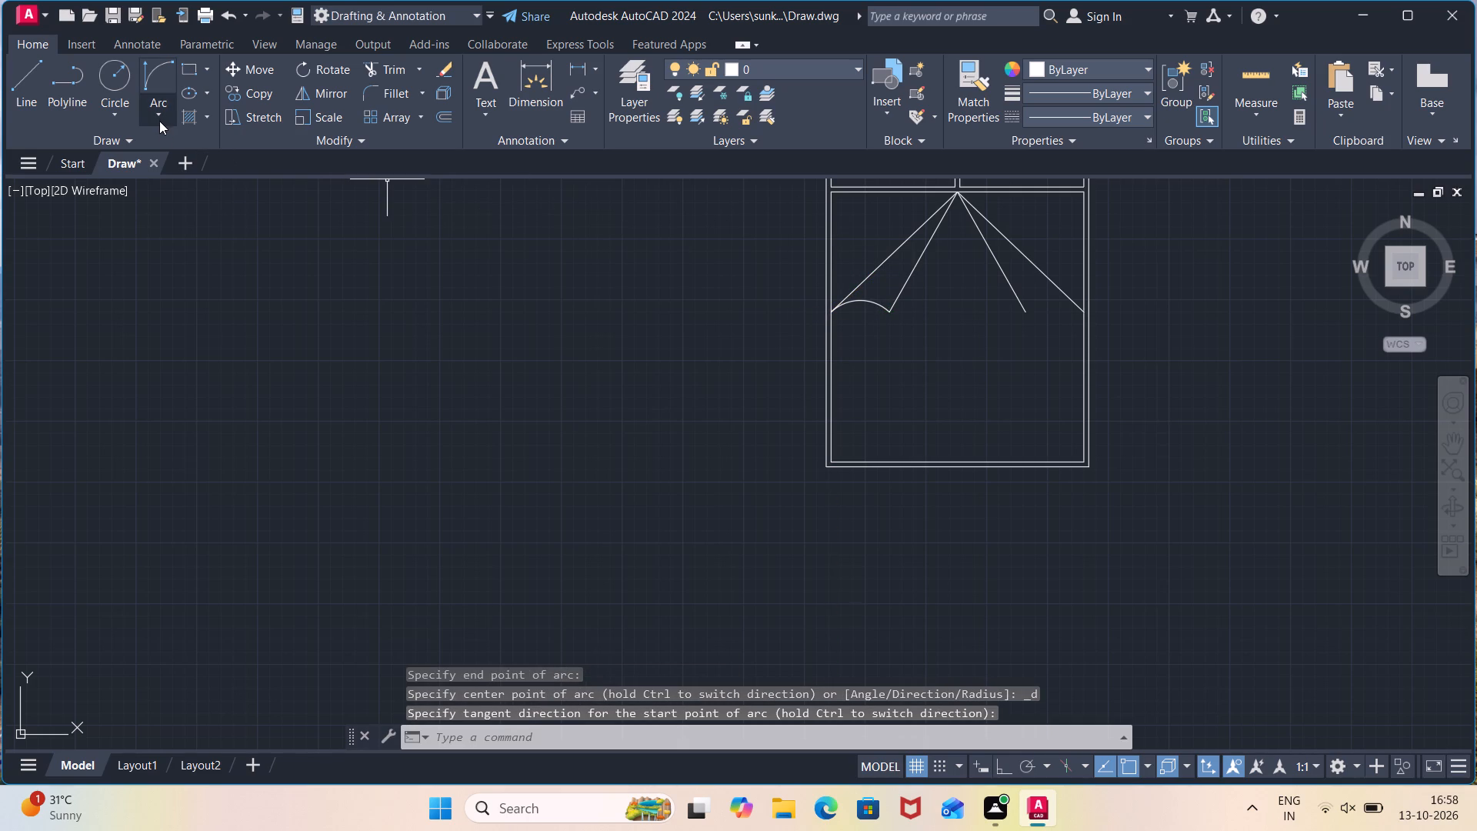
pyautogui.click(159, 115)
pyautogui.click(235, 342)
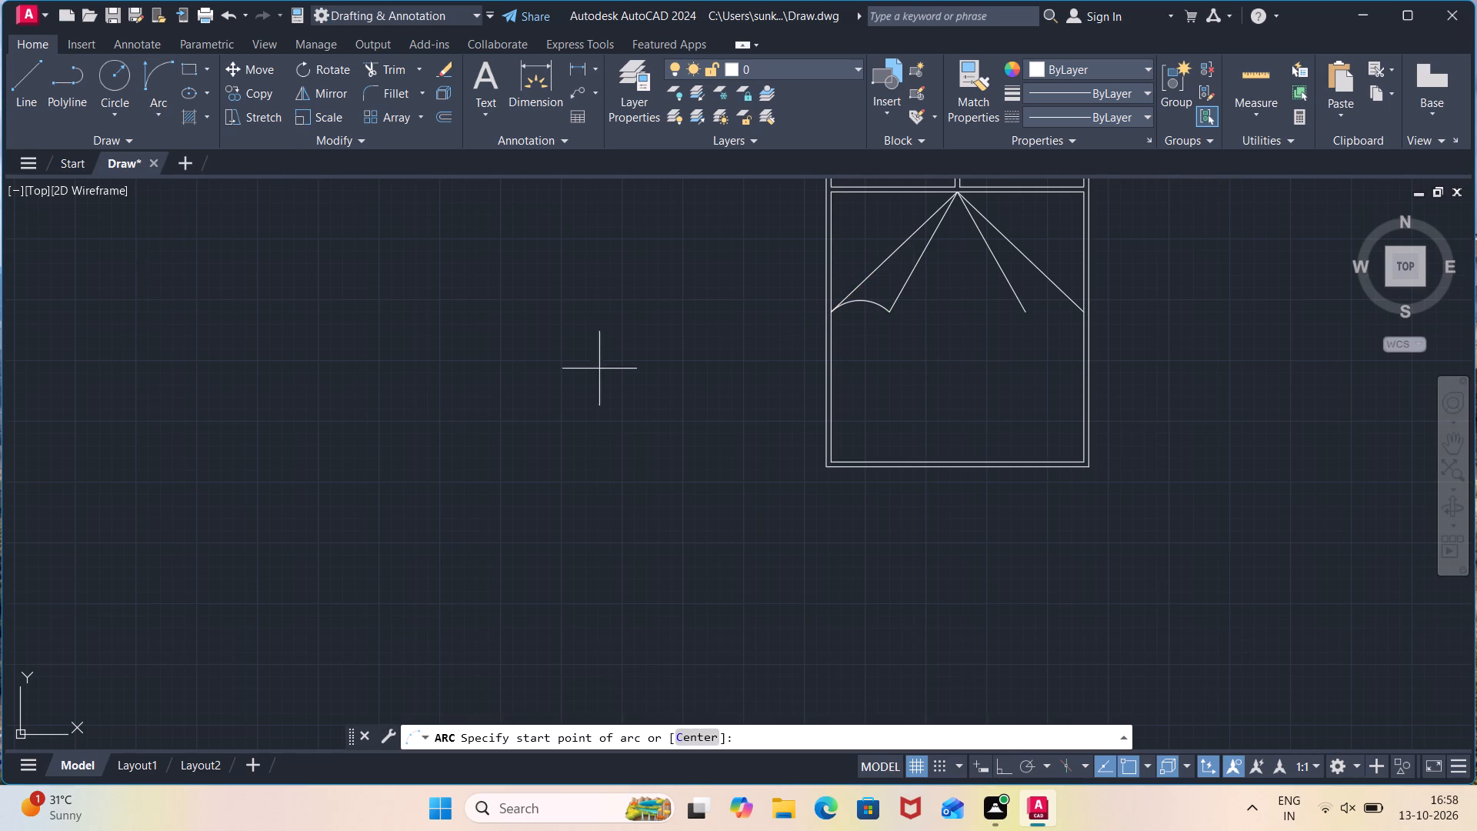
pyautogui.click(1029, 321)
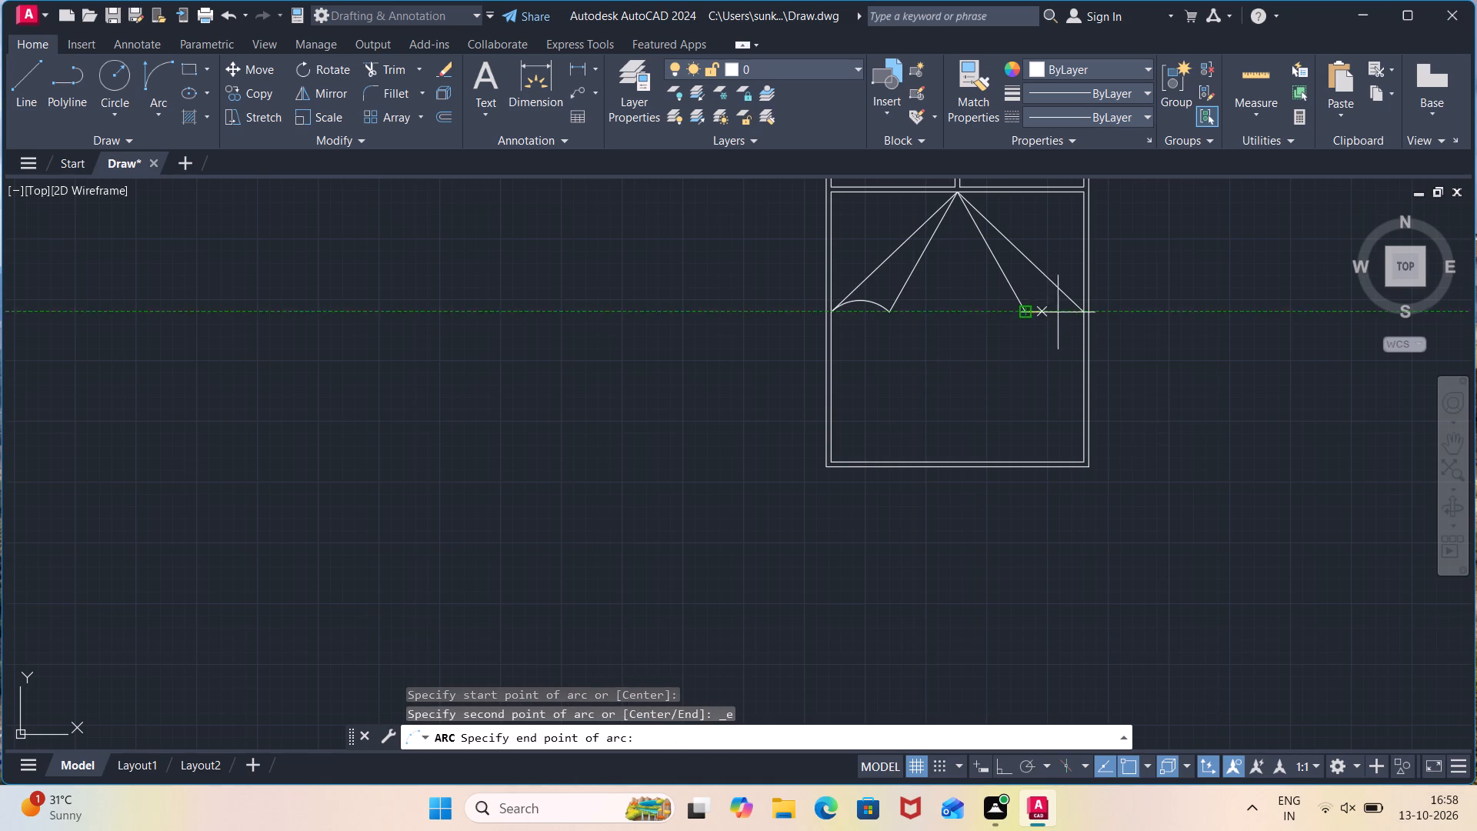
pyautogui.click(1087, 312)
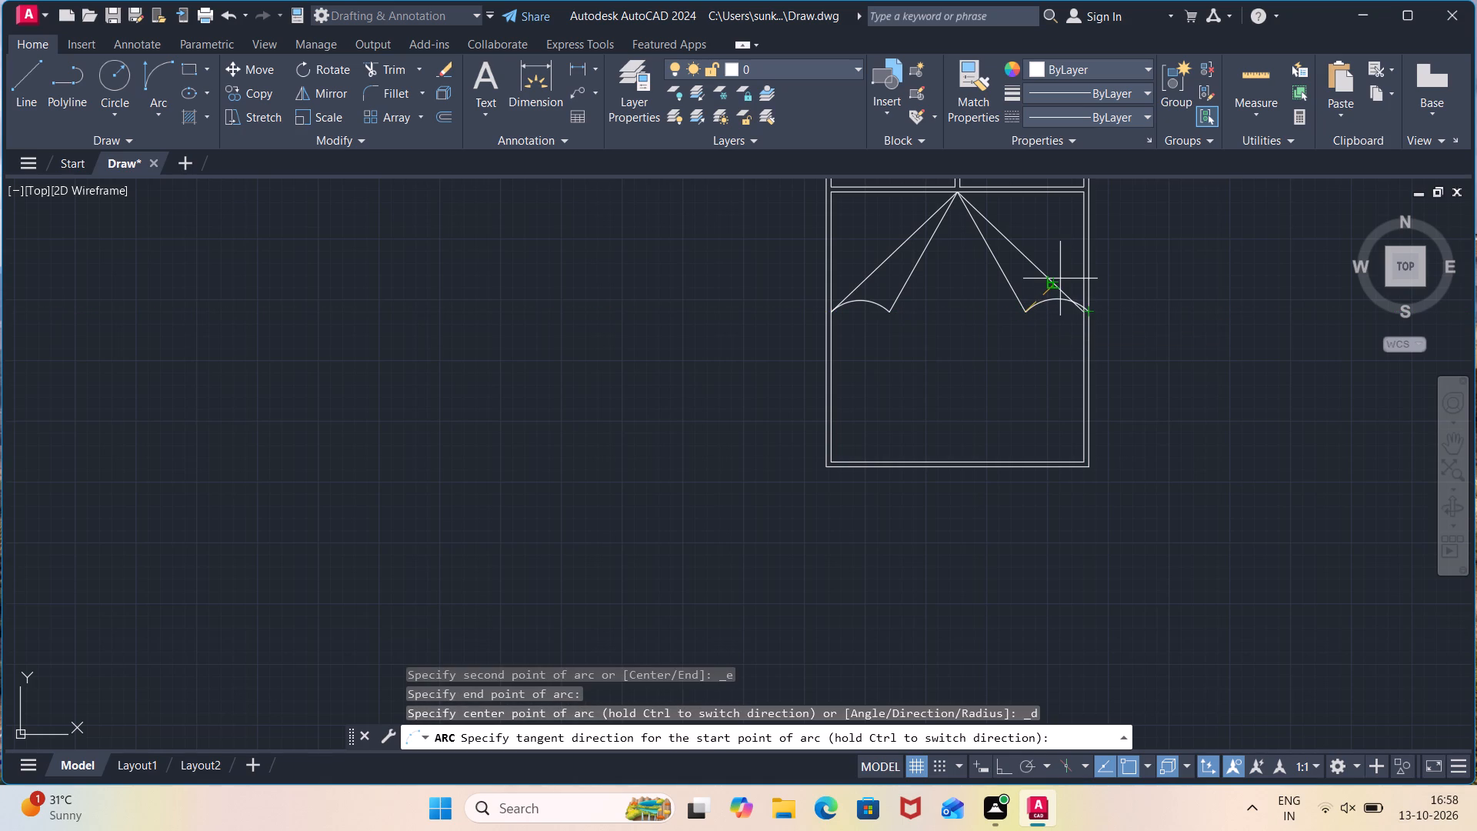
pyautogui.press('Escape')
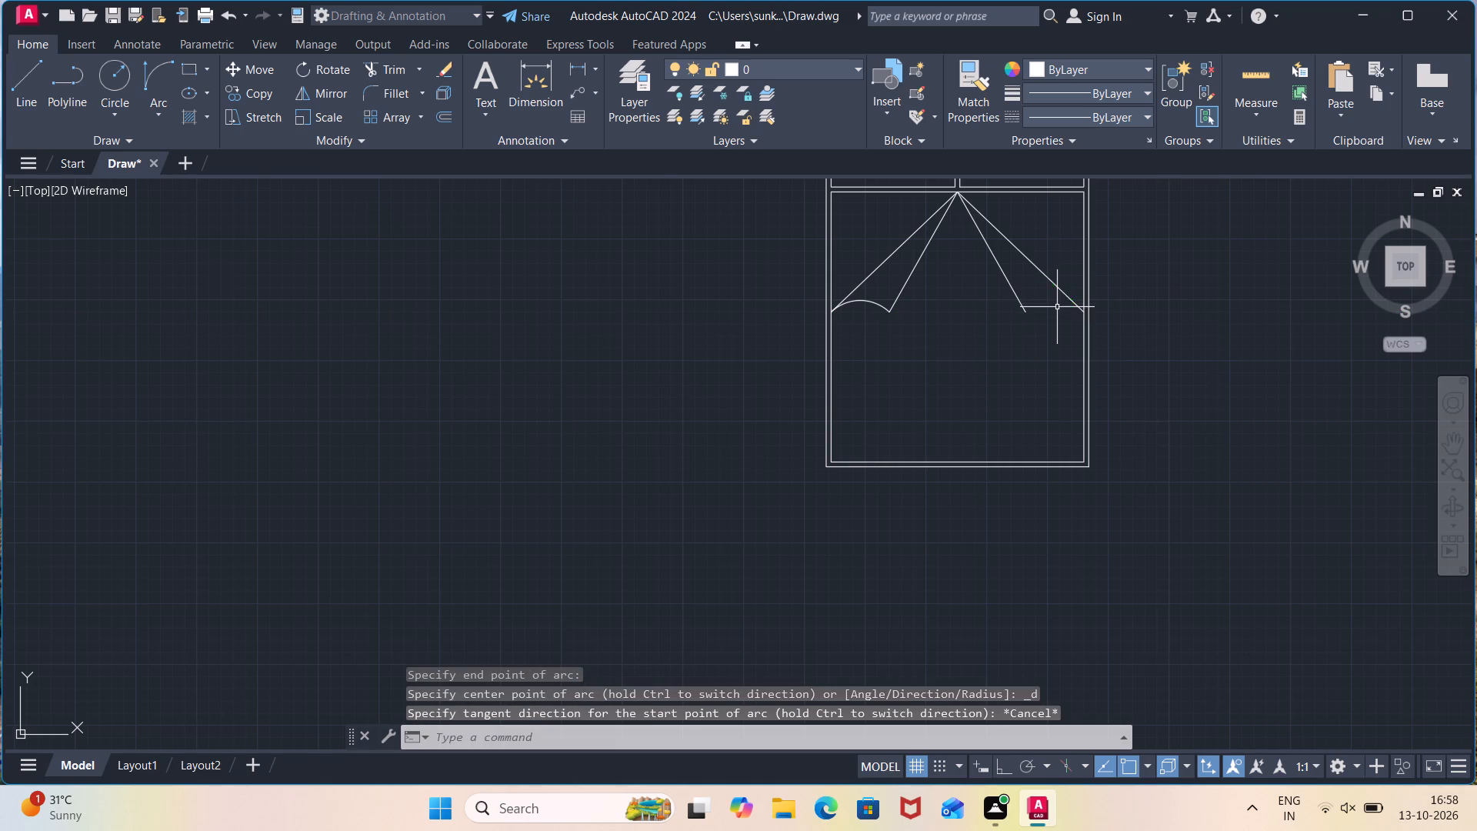
# Draw a Start, End, Direction arc bulging upward between the lower ends of the right pair of slanted lines.
pyautogui.click(153, 71)
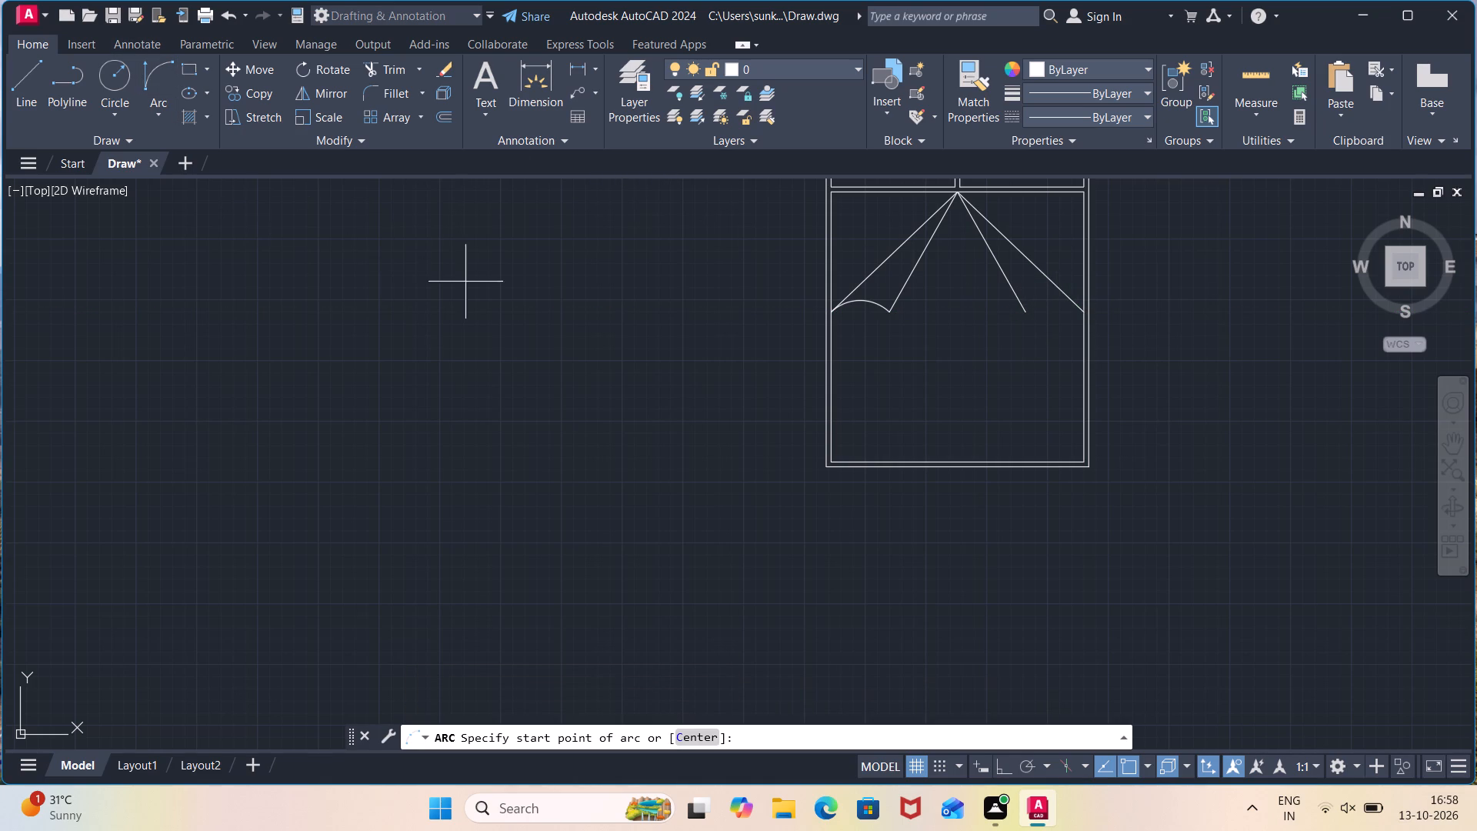
pyautogui.moveTo(1034, 324); pyautogui.dragTo(987, 335, button='middle')
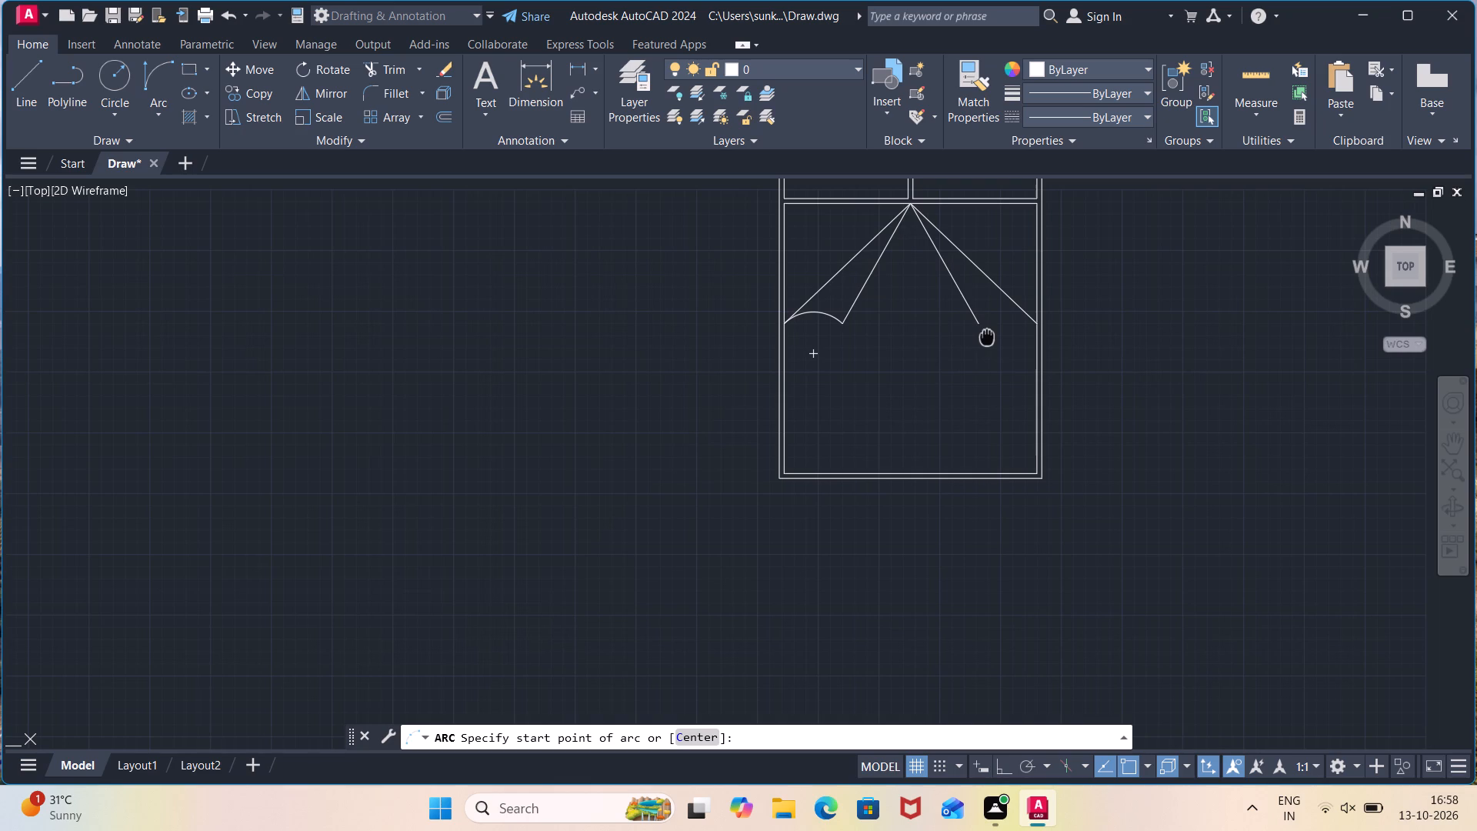
pyautogui.click(980, 325)
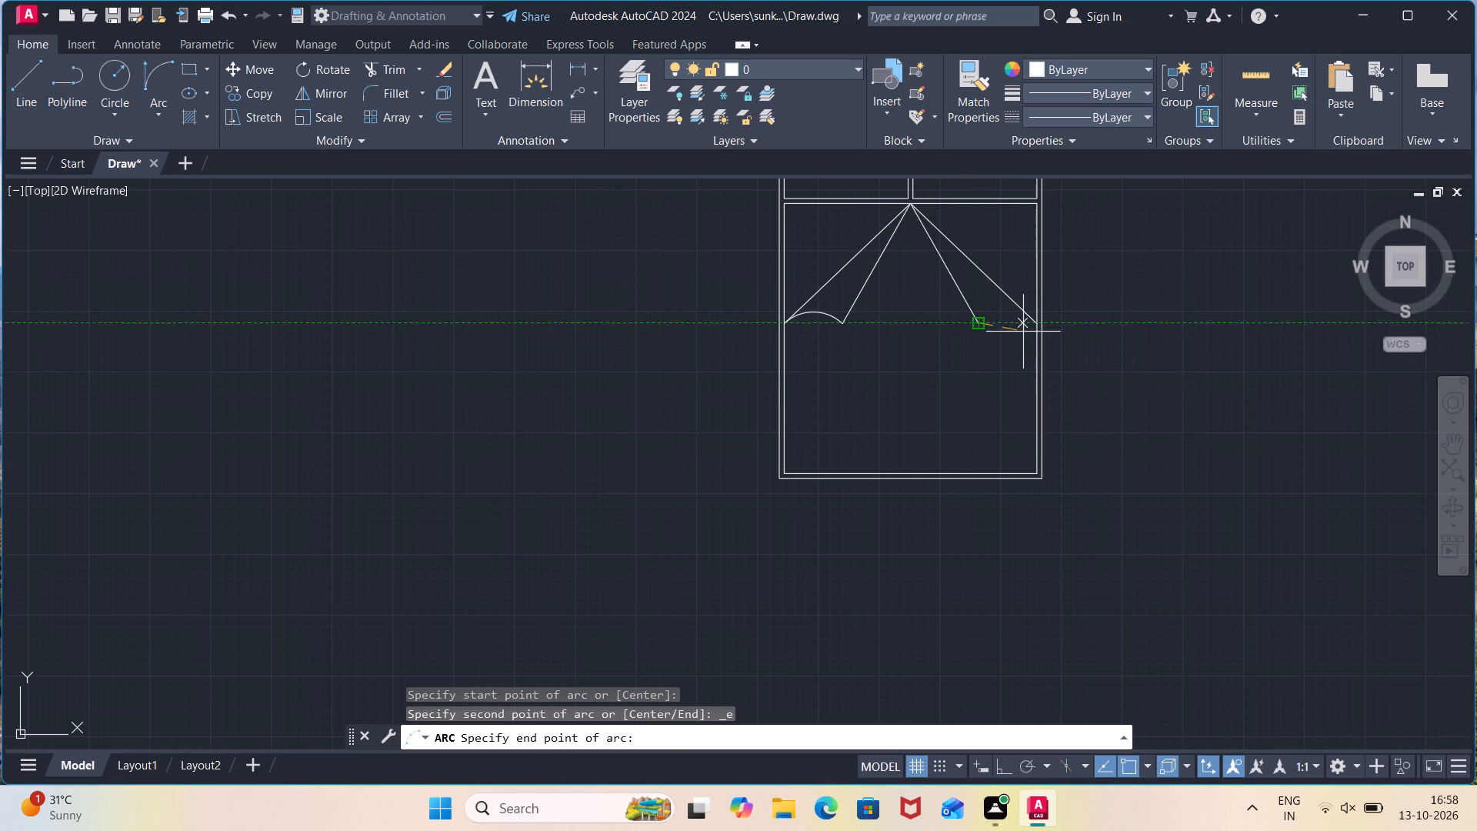
pyautogui.scroll(4, 1034, 323)
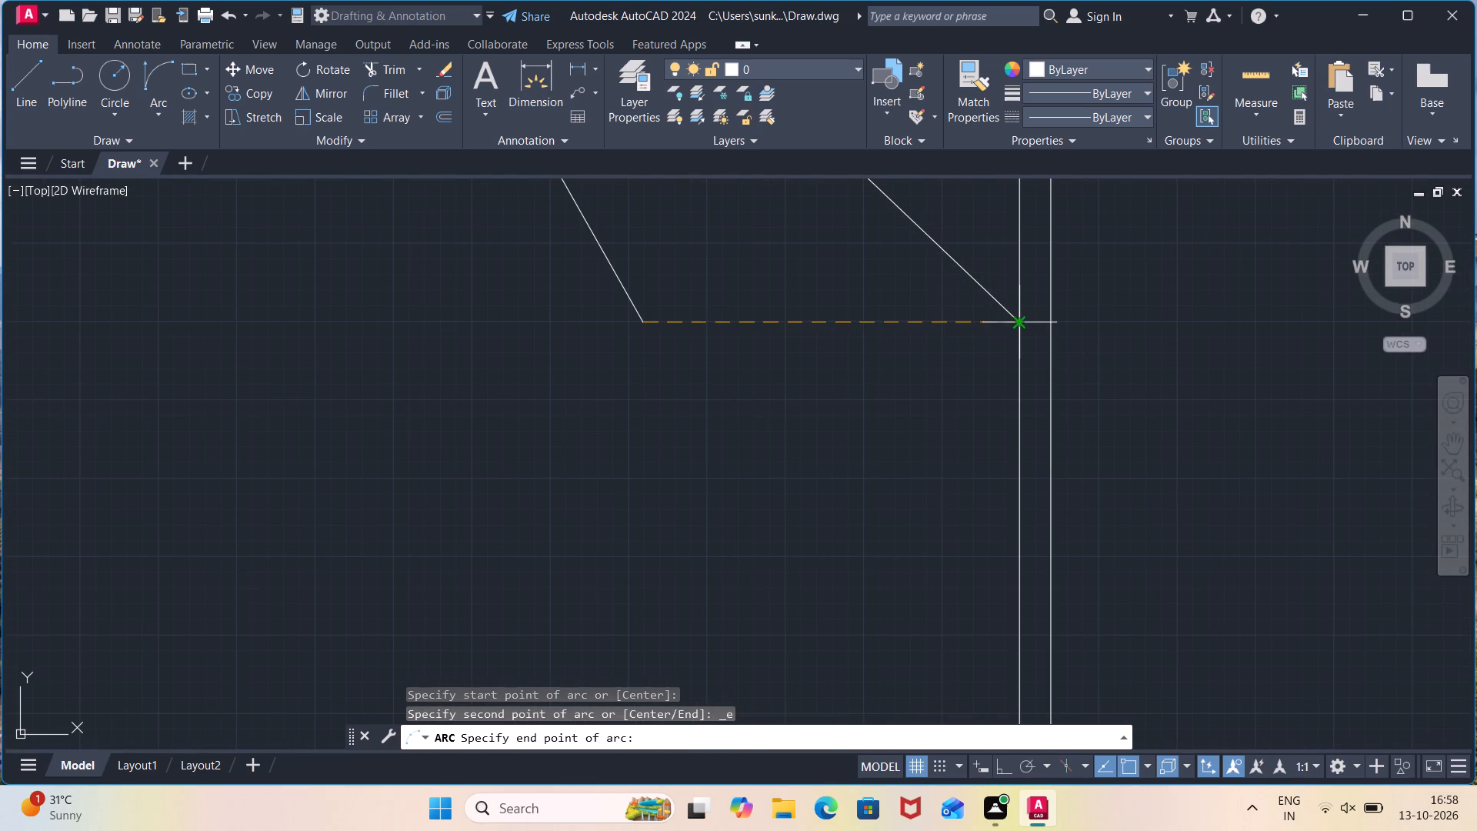
pyautogui.click(1019, 324)
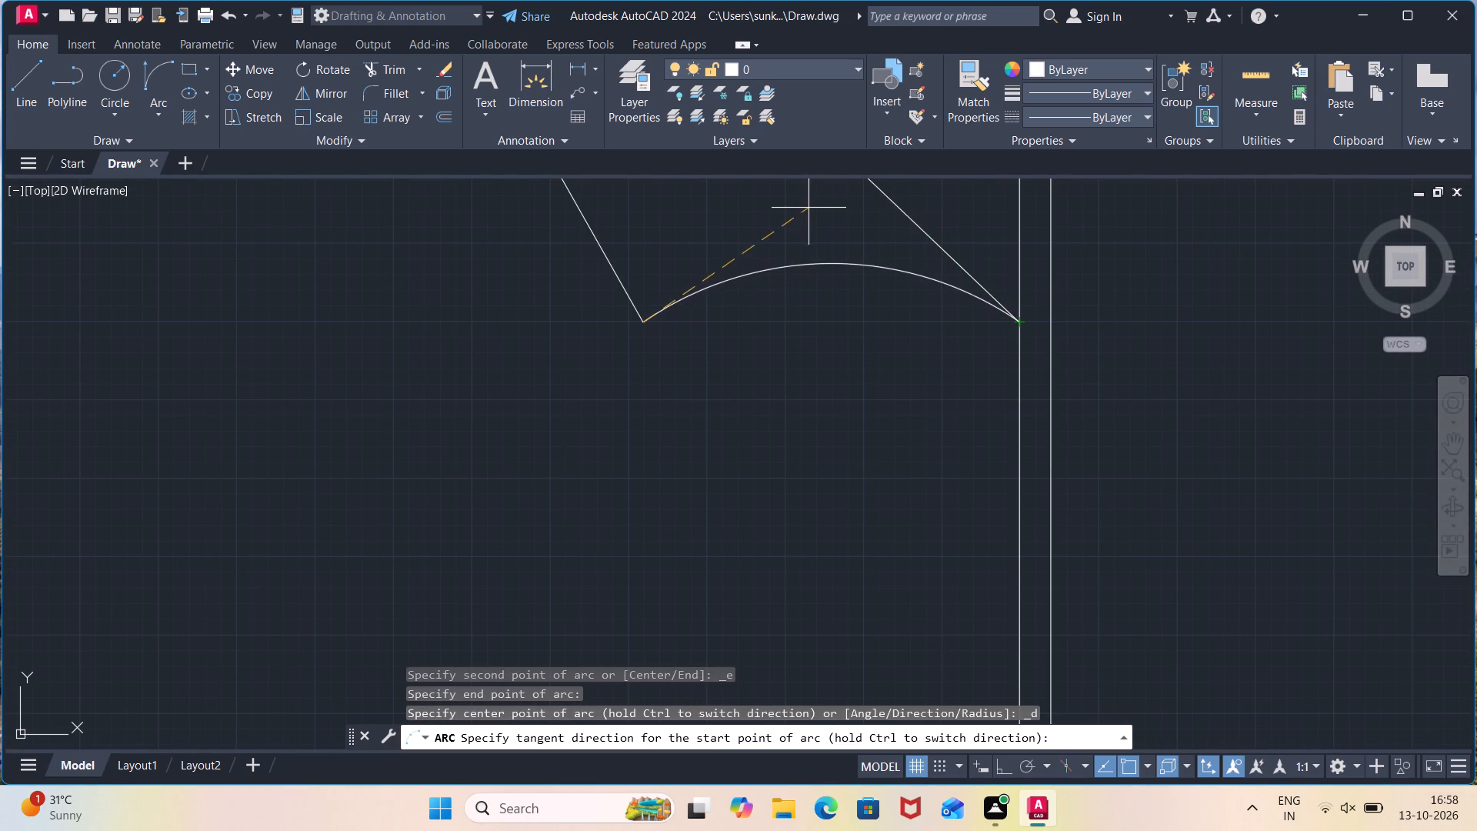
pyautogui.click(805, 207)
# Copy the complete bed symbol by its top-left corner into the 10' by 12' bedroom, just below the 10' dimension line.
pyautogui.scroll(-5, 852, 340)
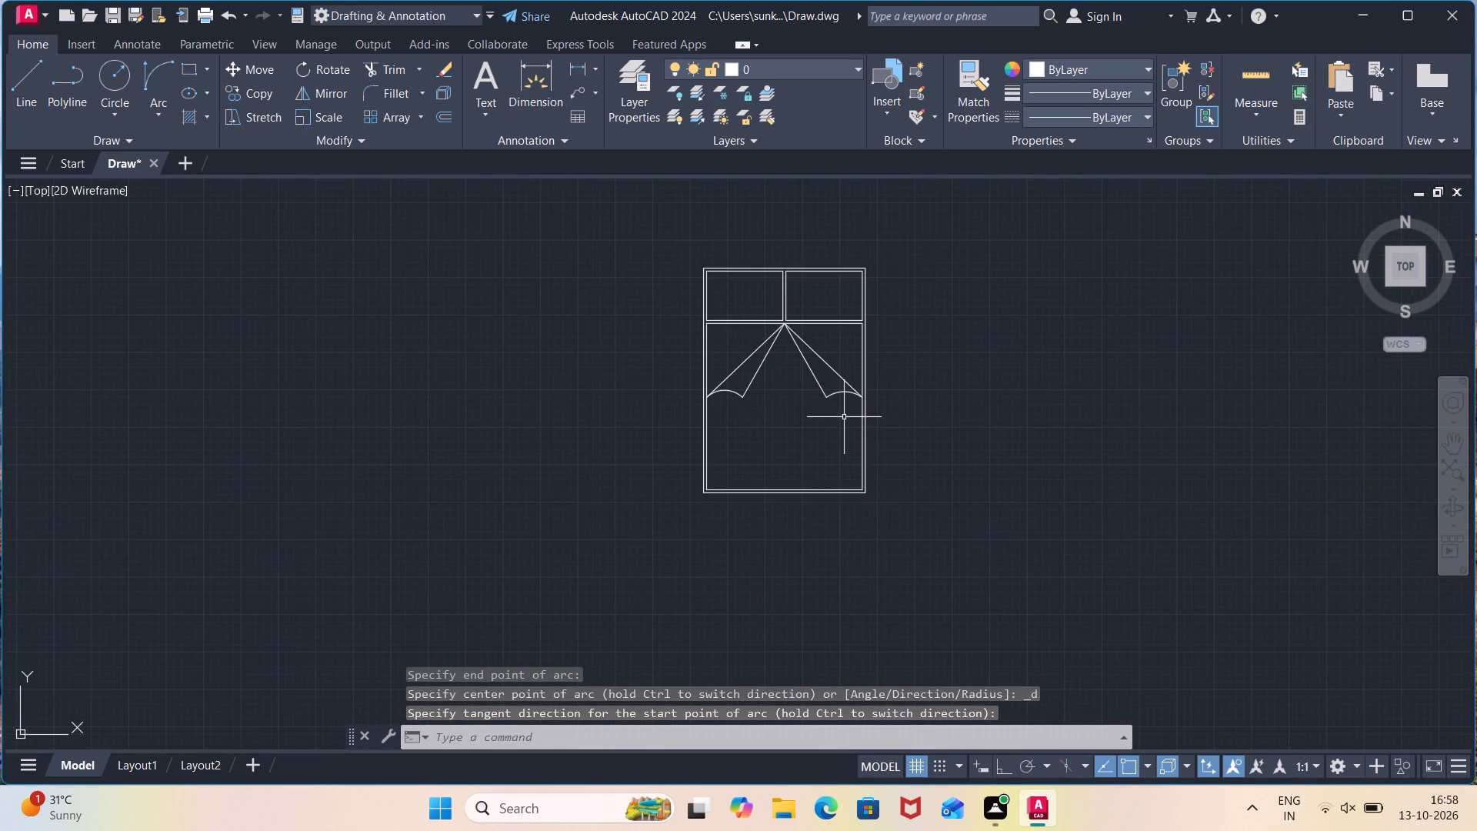
pyautogui.click(912, 234)
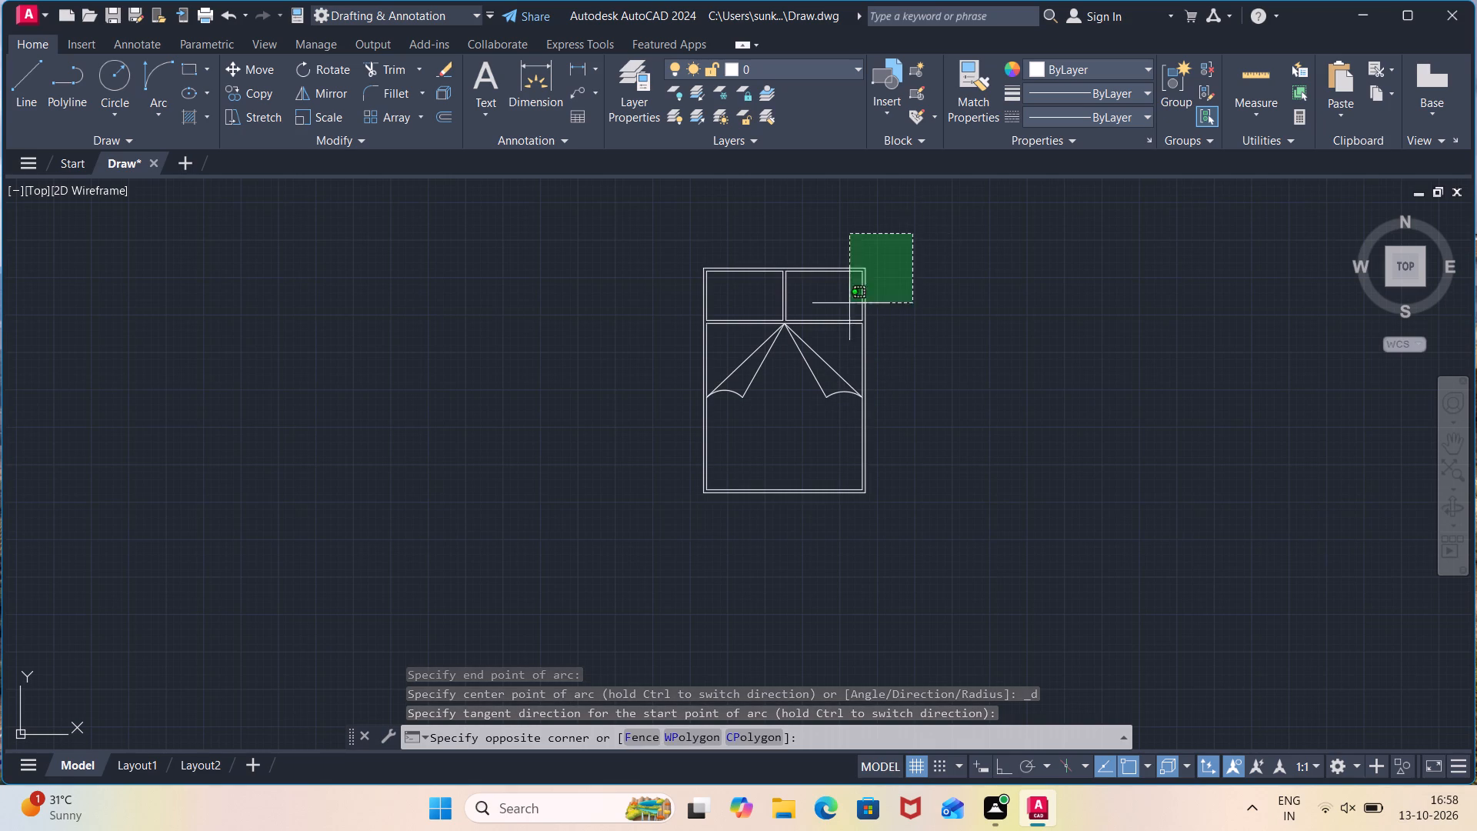
pyautogui.click(580, 542)
pyautogui.press('c')
pyautogui.press('c')
pyautogui.press('c')
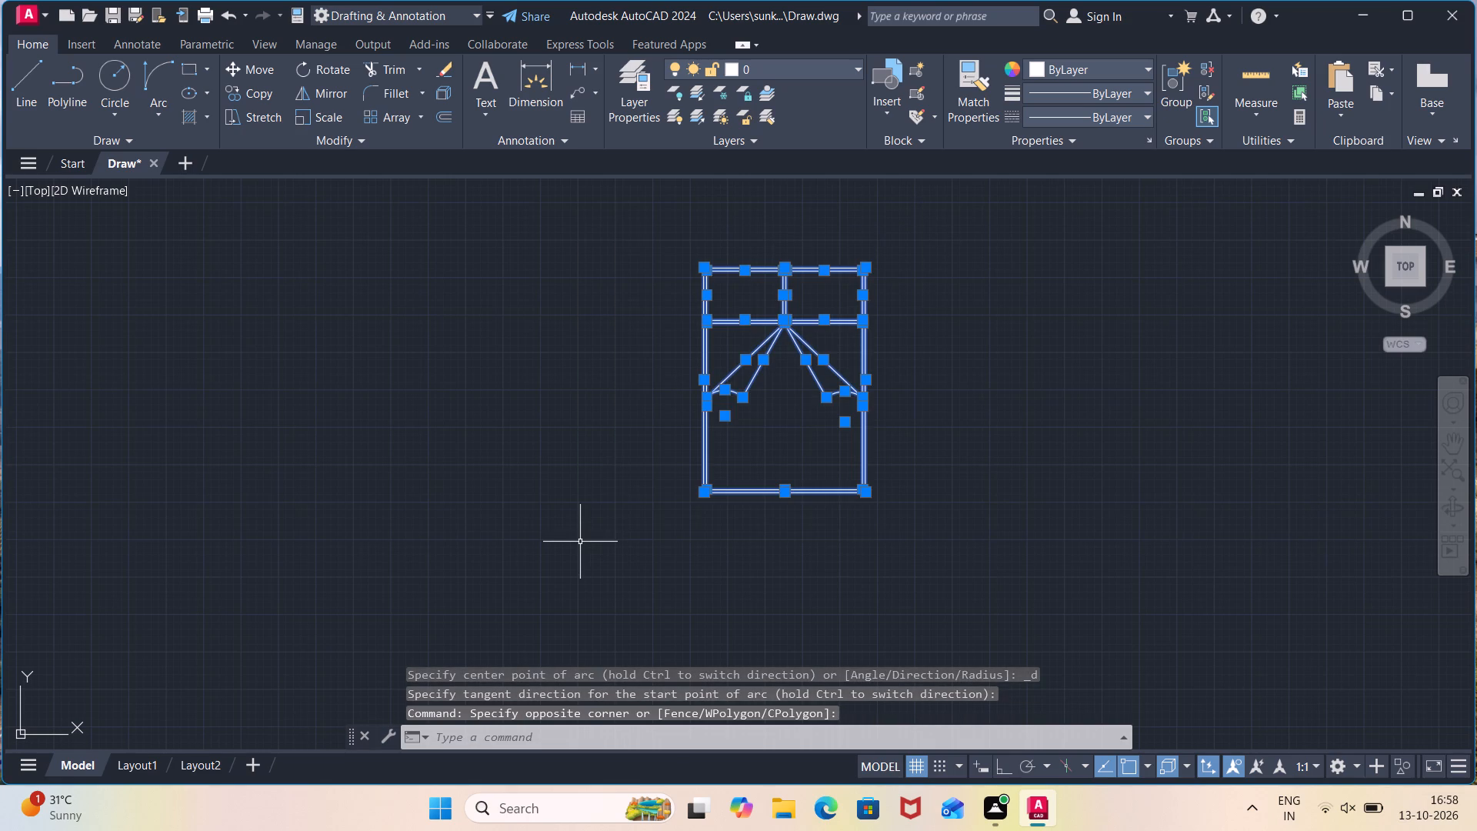
pyautogui.press('o')
pyautogui.press('BackSpace')
pyautogui.press('BackSpace')
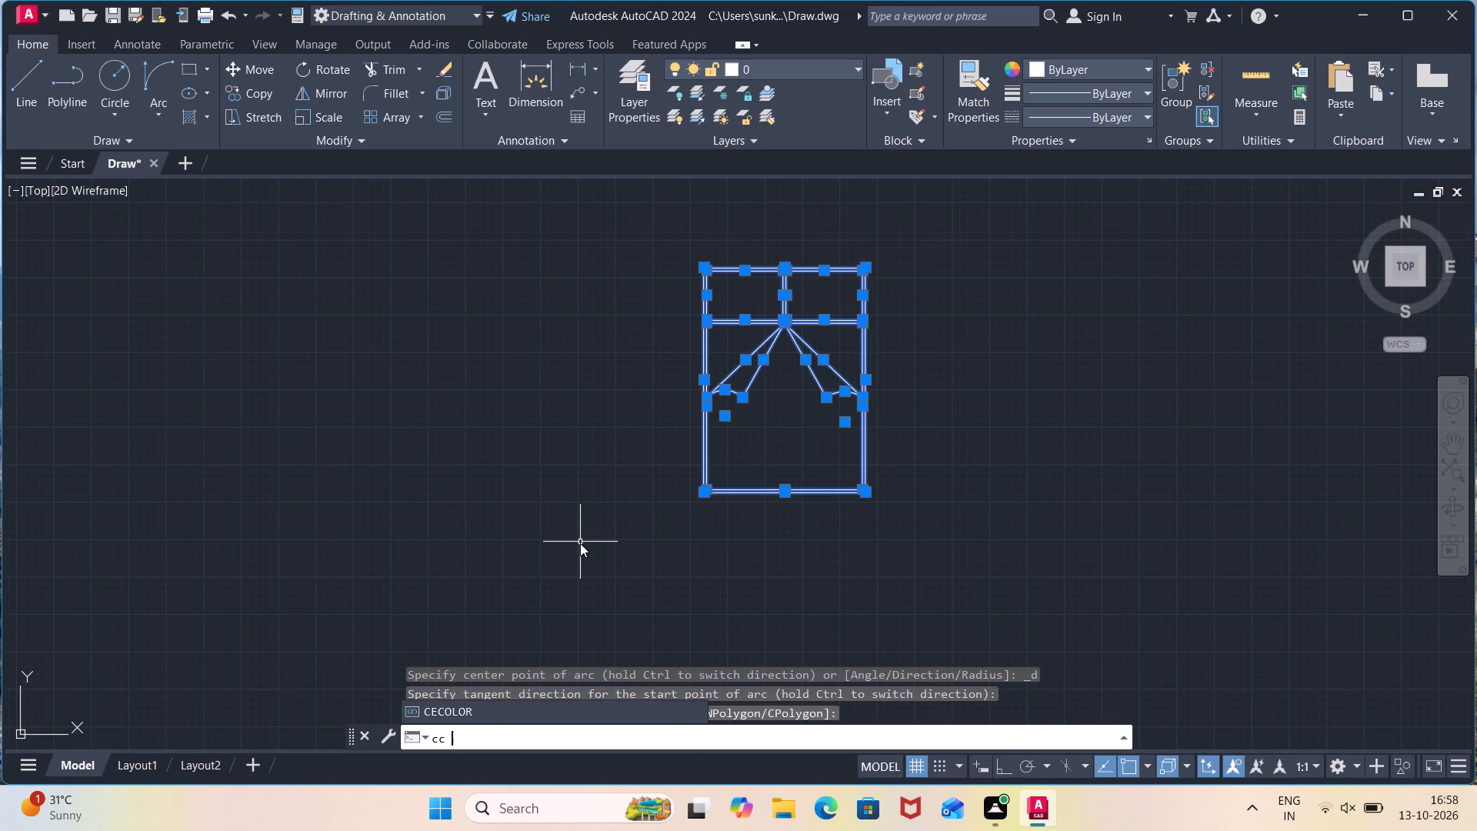
pyautogui.press('BackSpace')
pyautogui.press('o')
pyautogui.press('Return')
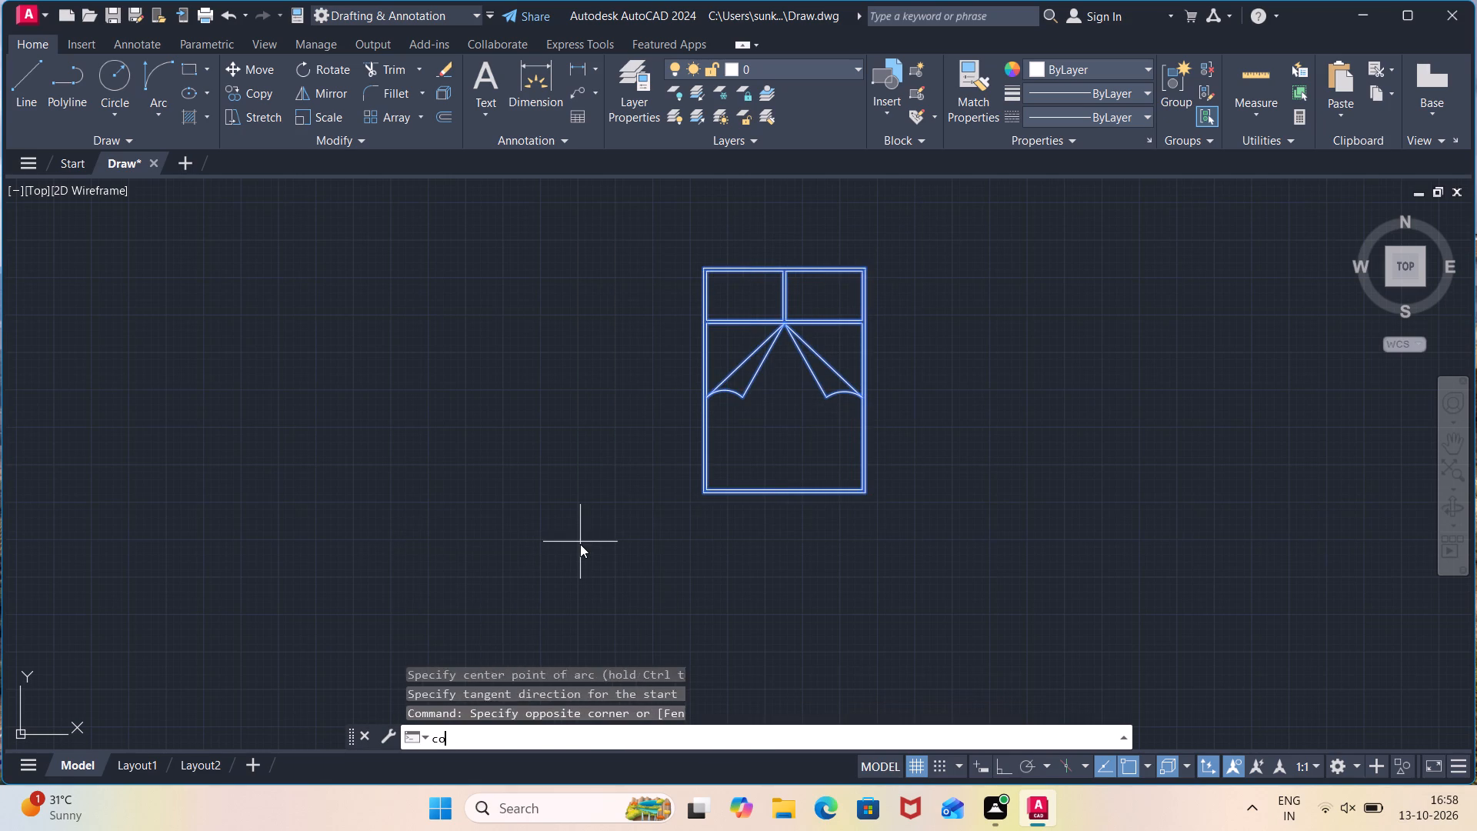
pyautogui.click(703, 268)
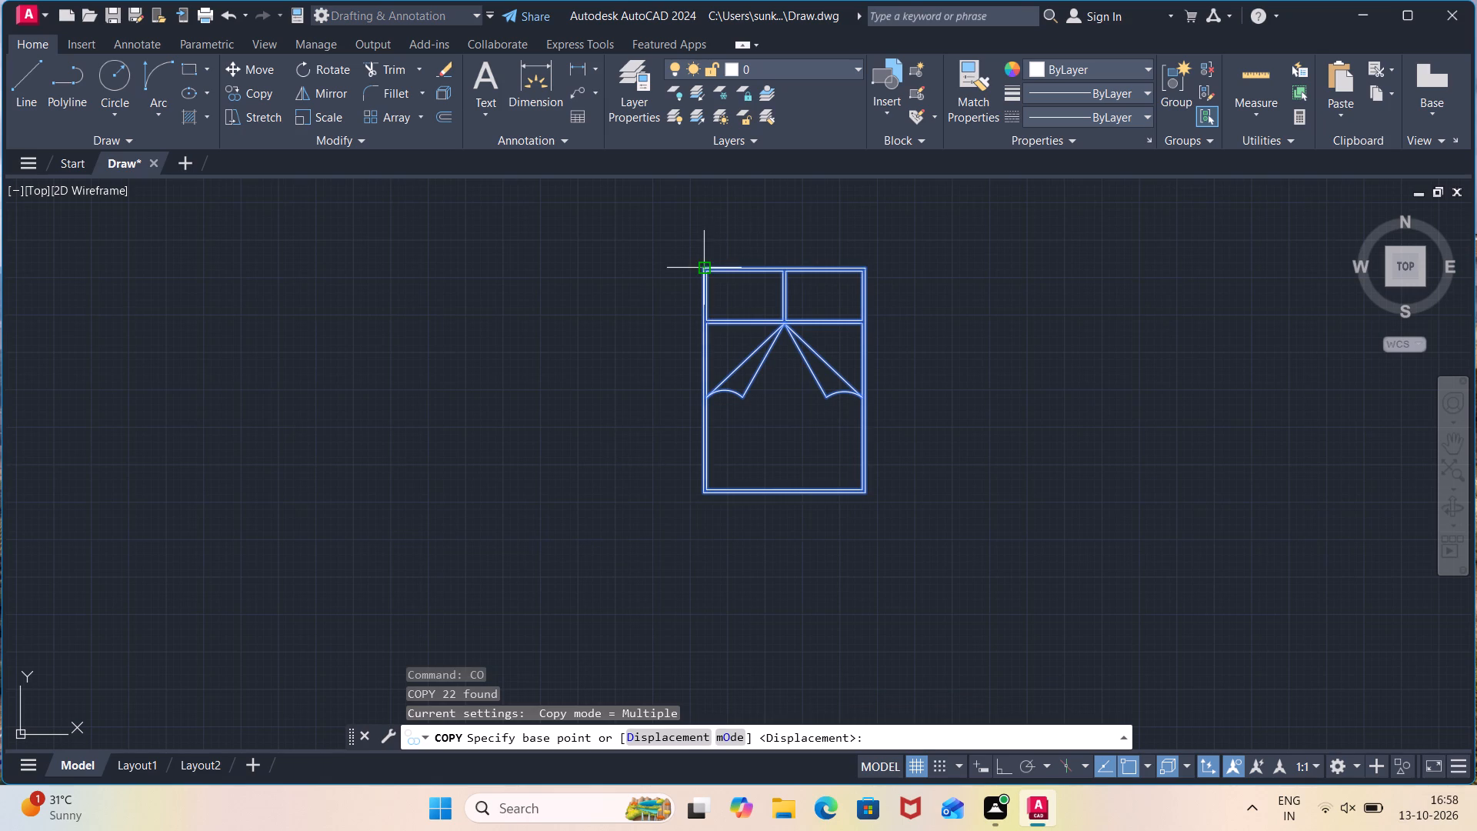
pyautogui.scroll(-2, 288, 326)
pyautogui.moveTo(288, 326); pyautogui.dragTo(324, 331, button='middle')
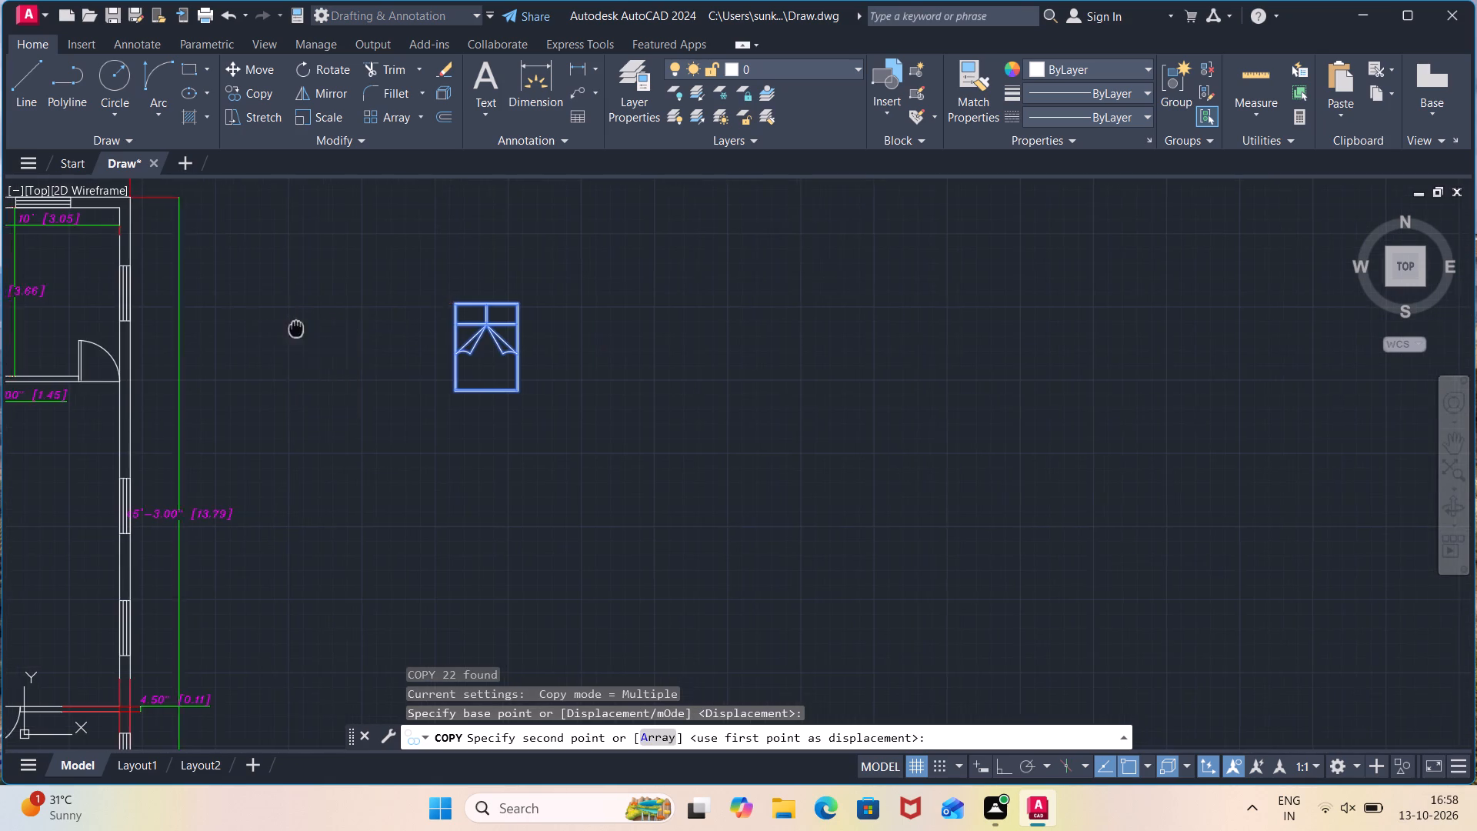
pyautogui.moveTo(324, 331); pyautogui.dragTo(903, 406, button='middle')
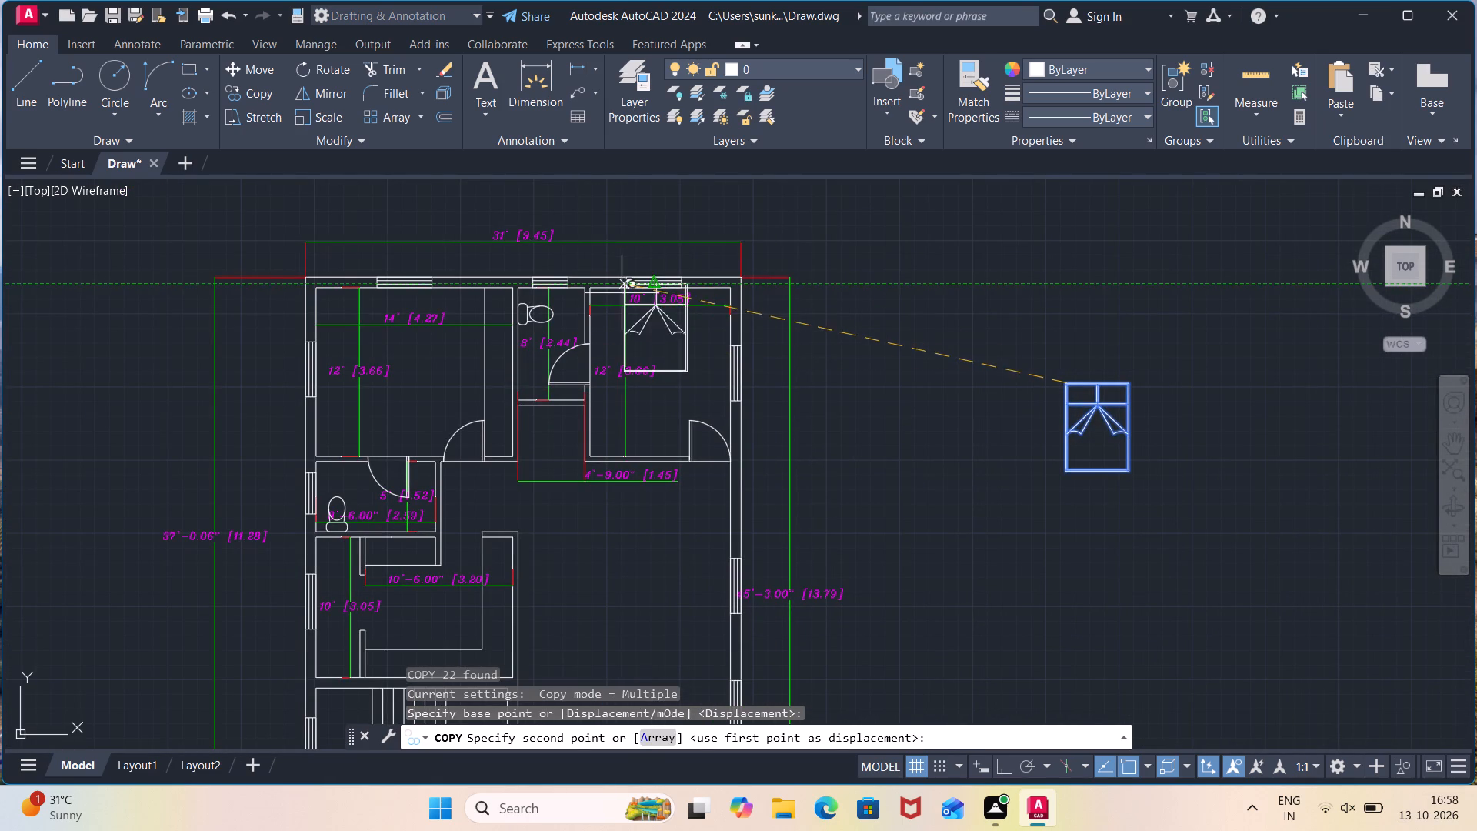
pyautogui.scroll(4, 646, 317)
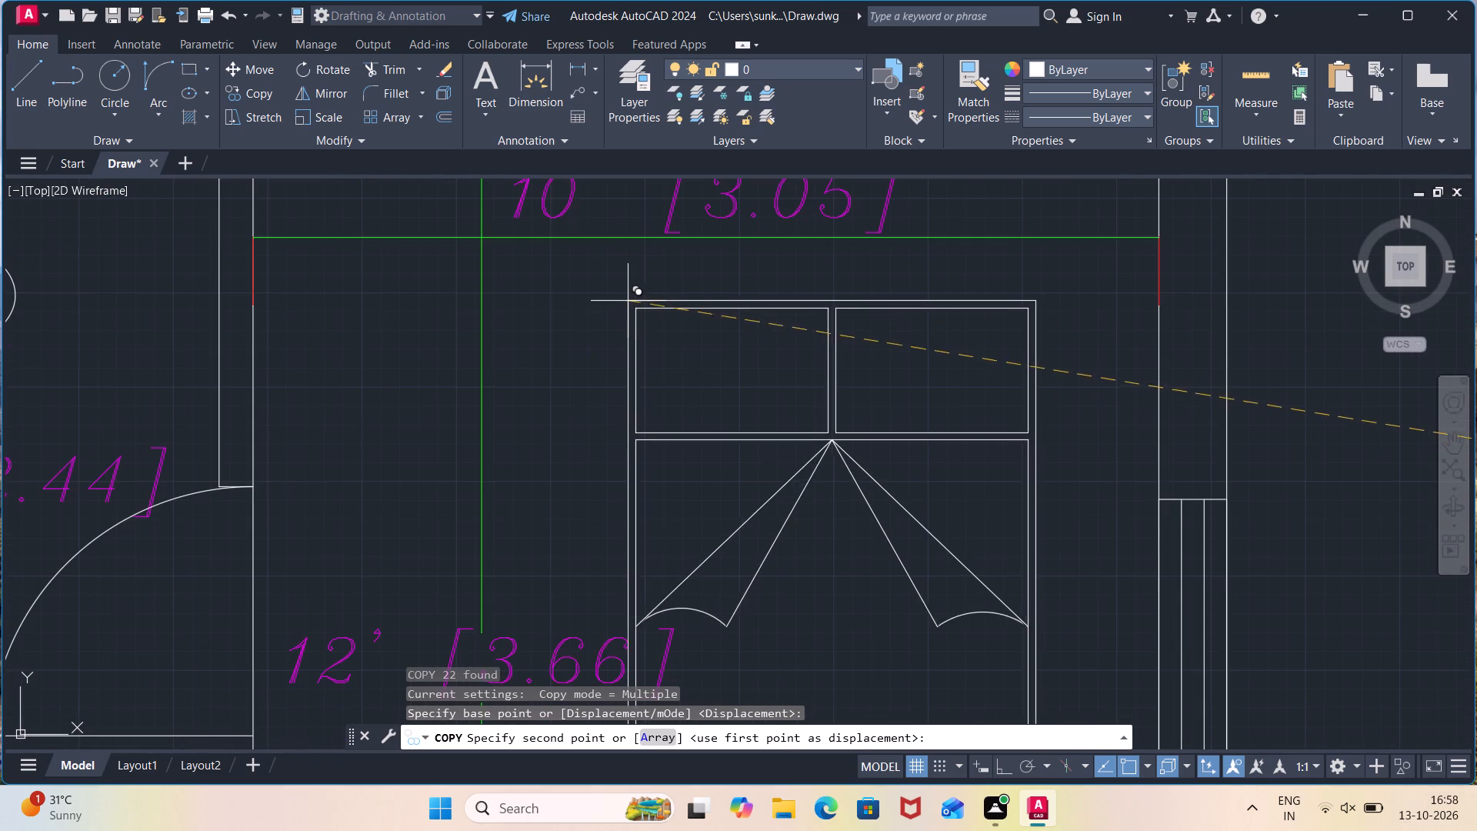
pyautogui.click(607, 254)
# Place a second copy of the bed in the middle of the 14' by 12' bedroom and finish copying.
pyautogui.scroll(-3, 694, 329)
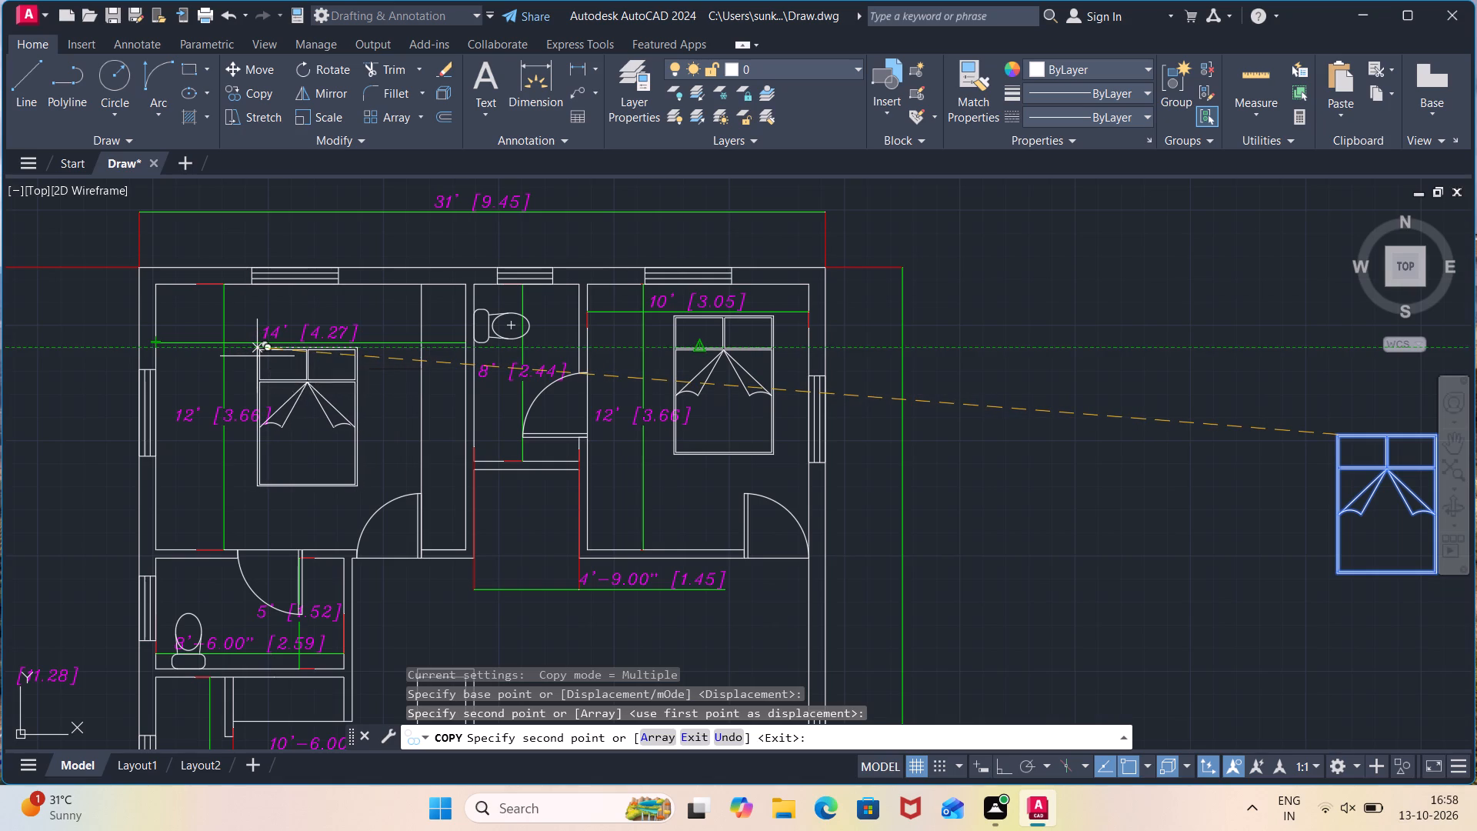
pyautogui.click(257, 356)
pyautogui.press('Escape')
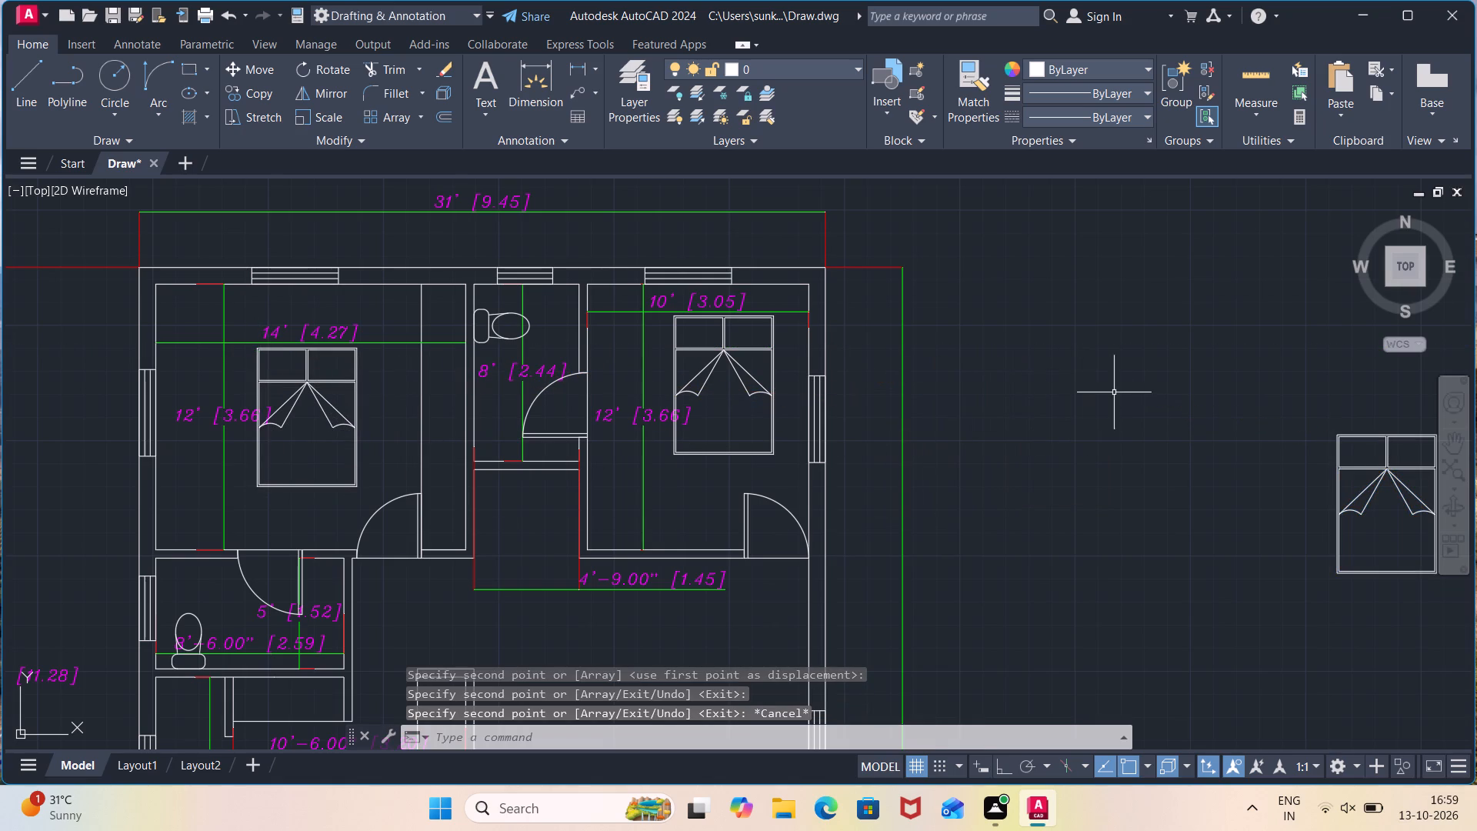
# Delete the original bed symbol standing outside the floor plan.
pyautogui.scroll(-1, 1119, 395)
pyautogui.moveTo(1123, 399); pyautogui.dragTo(897, 344, button='middle')
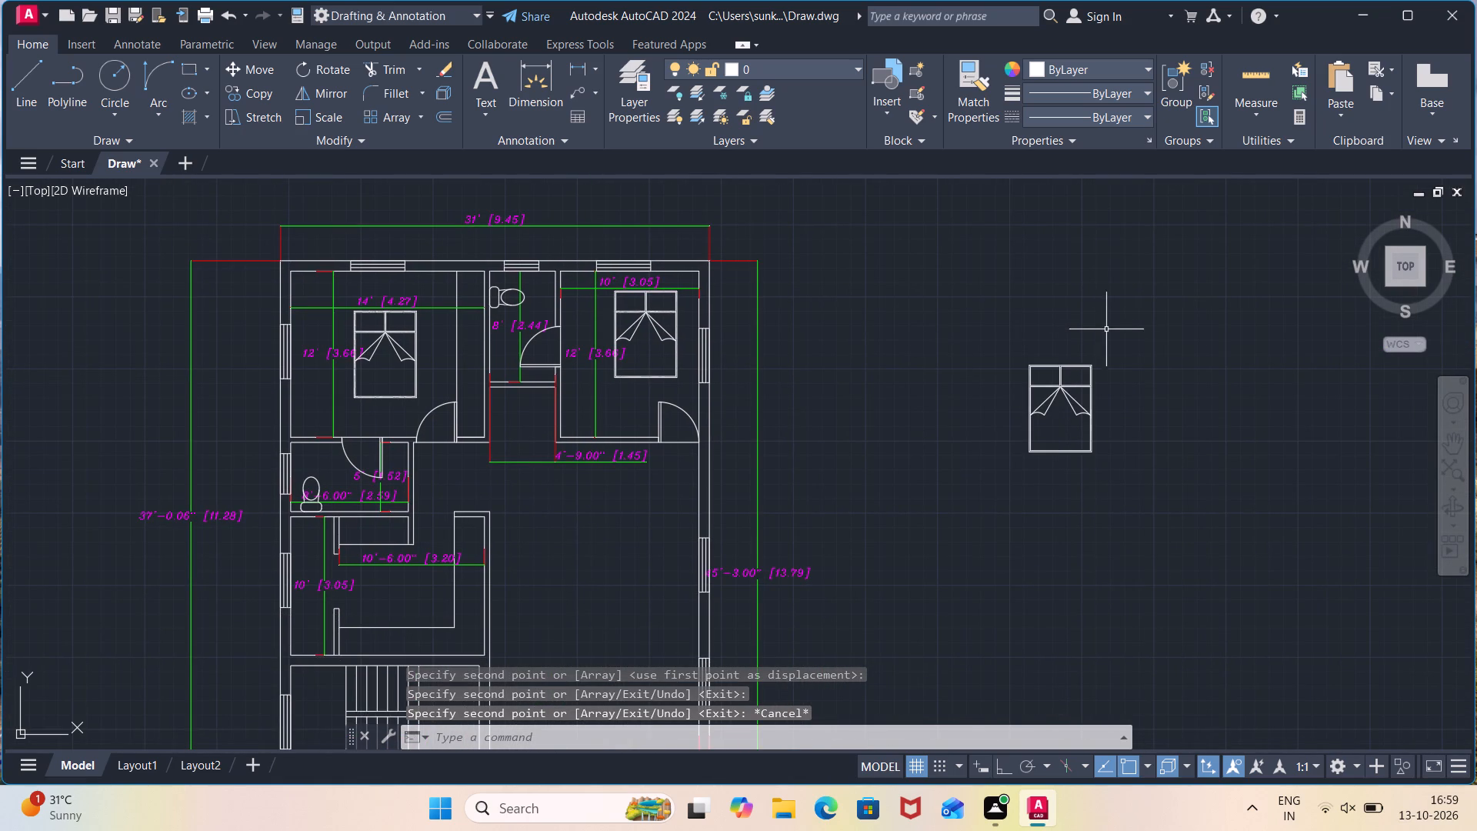
pyautogui.click(1122, 338)
pyautogui.click(929, 533)
pyautogui.press('Delete')
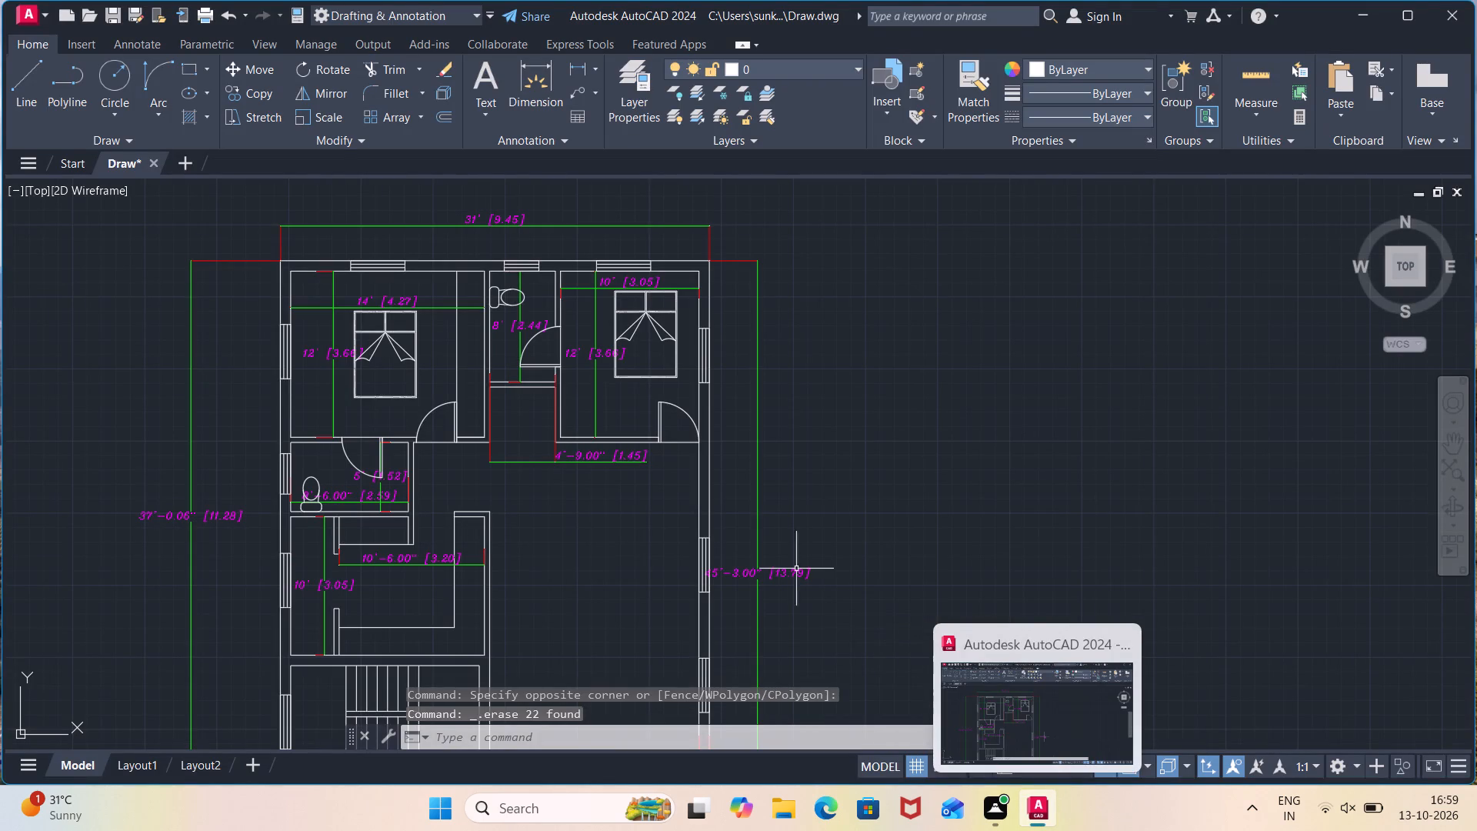
# Open the recent drawing All blocks and items.dwg and dismiss the missing SHX files dialog.
pyautogui.scroll(-1, 612, 572)
pyautogui.moveTo(612, 572); pyautogui.dragTo(759, 495, button='middle')
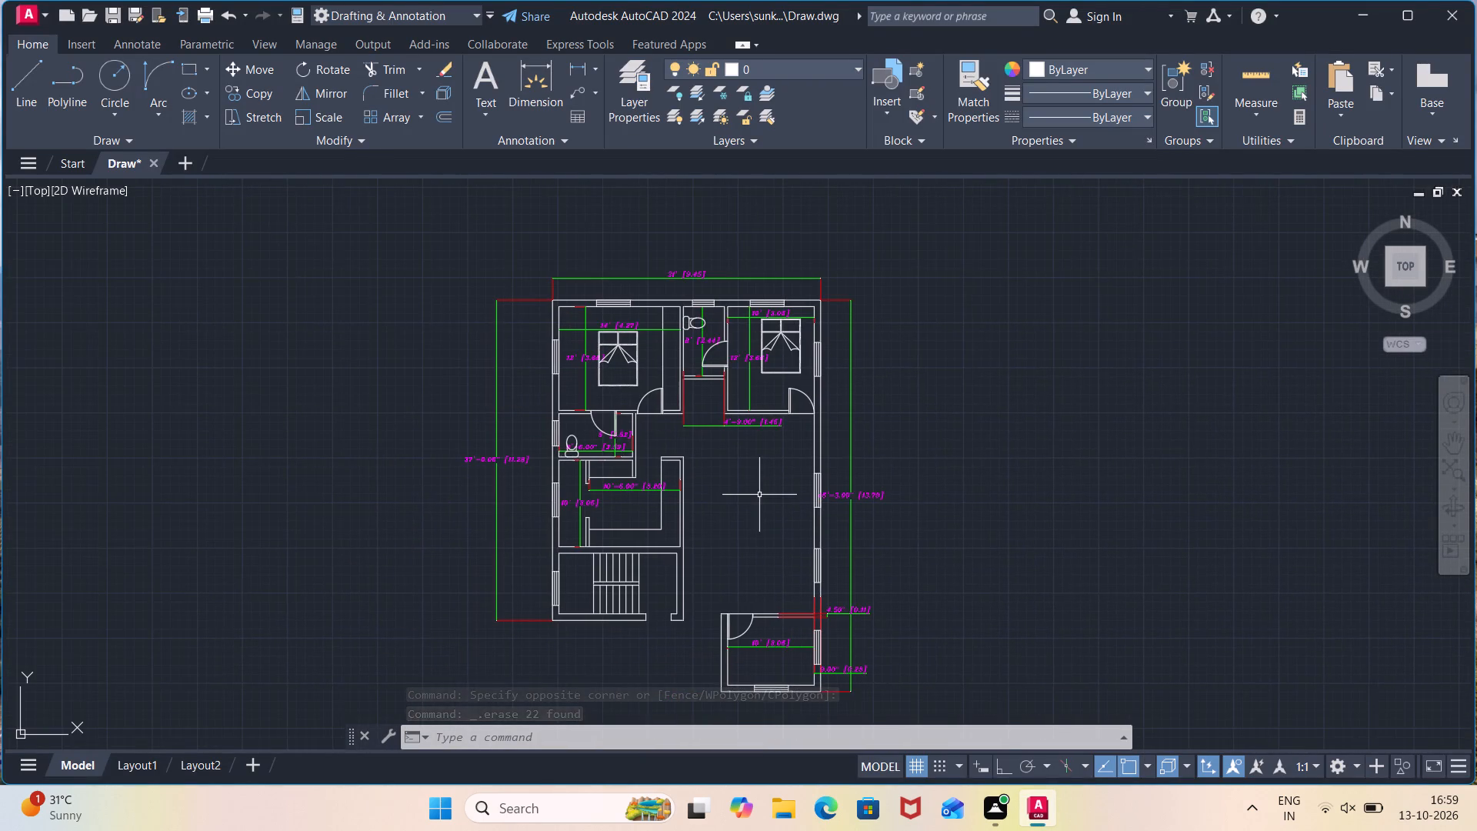
pyautogui.scroll(3, 759, 495)
pyautogui.scroll(-1, 752, 496)
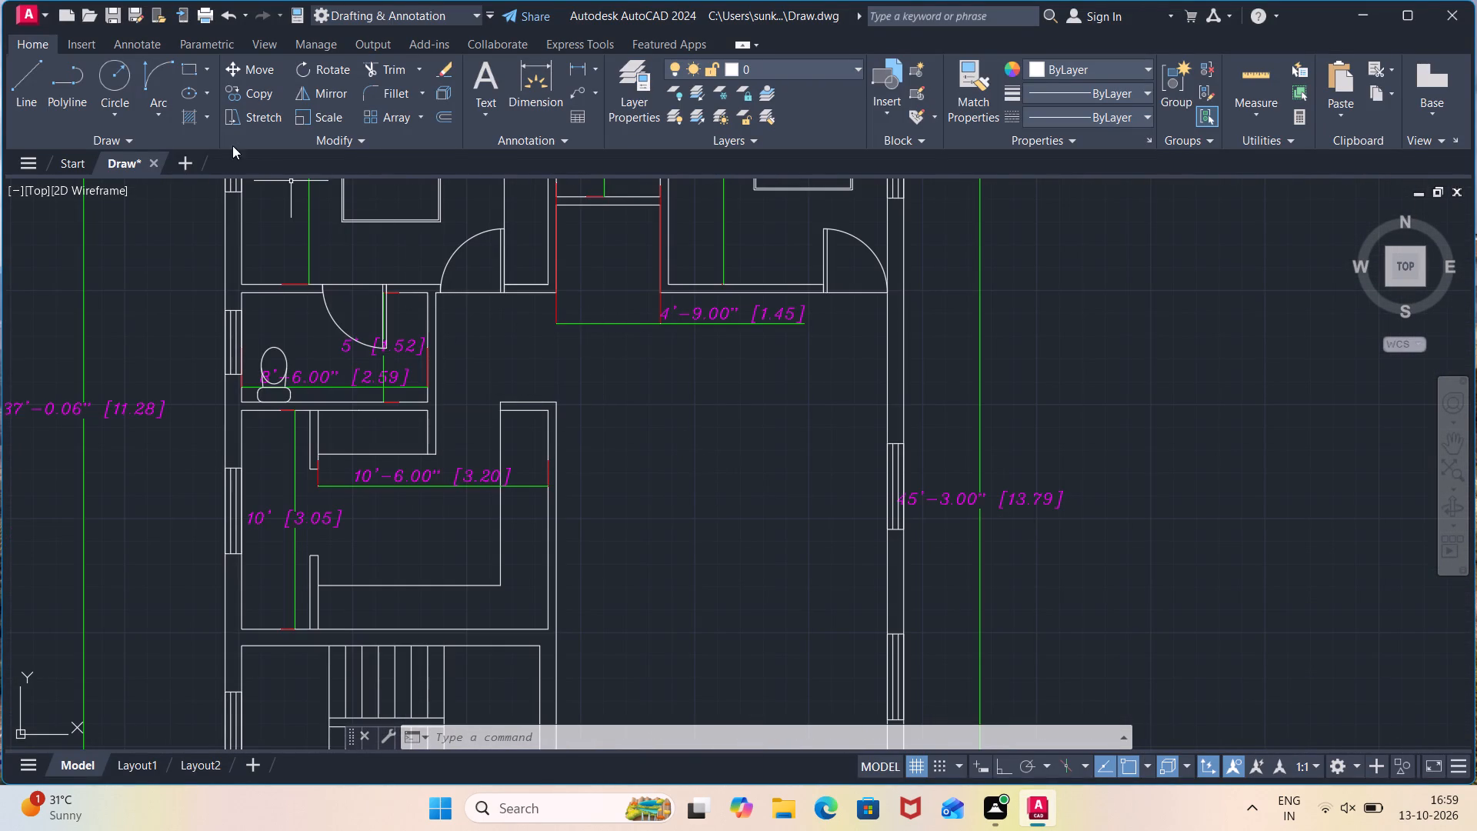
pyautogui.click(38, 15)
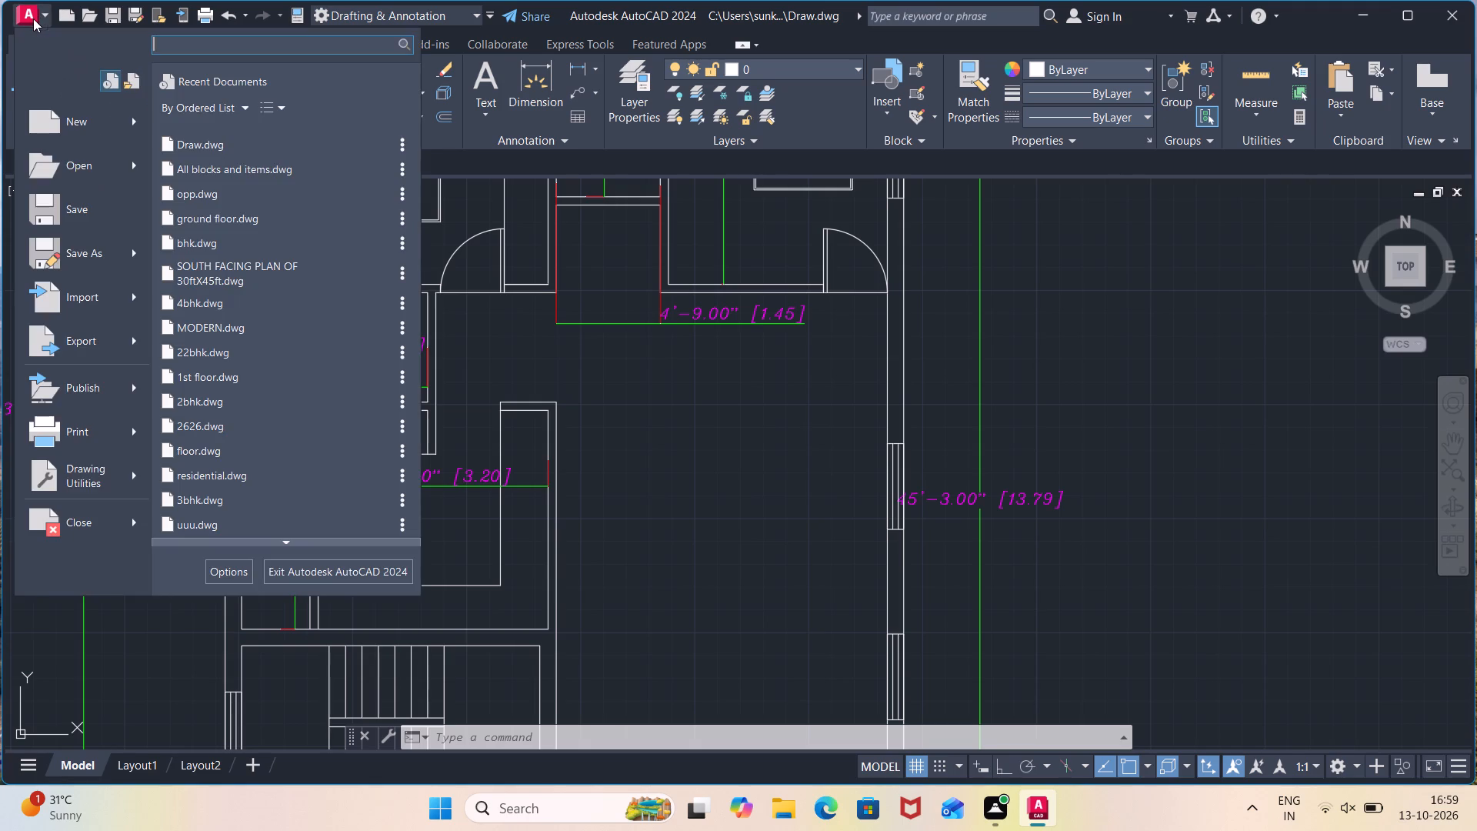
pyautogui.click(212, 172)
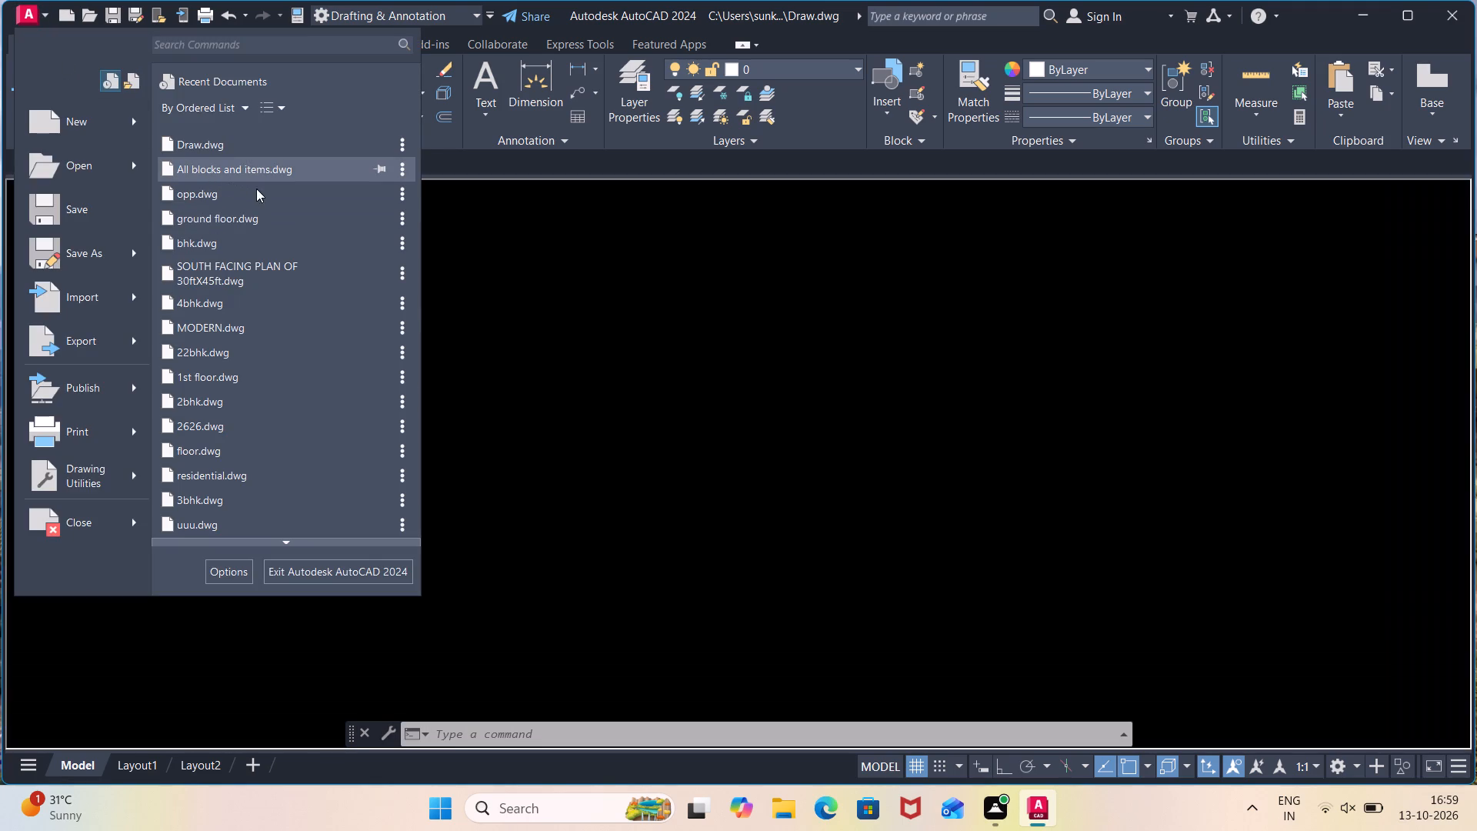
pyautogui.scroll(-1, 798, 396)
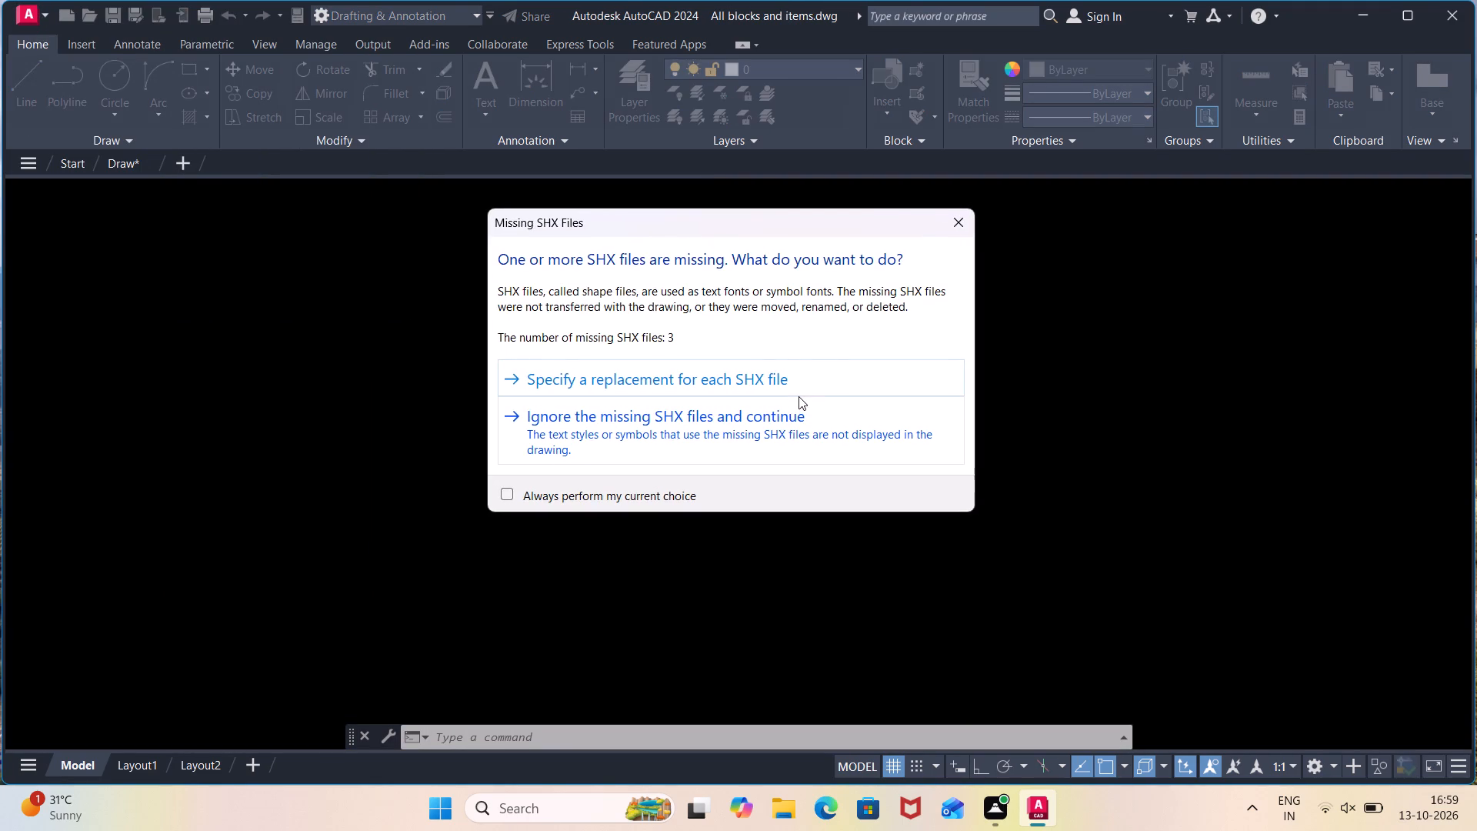
pyautogui.click(954, 215)
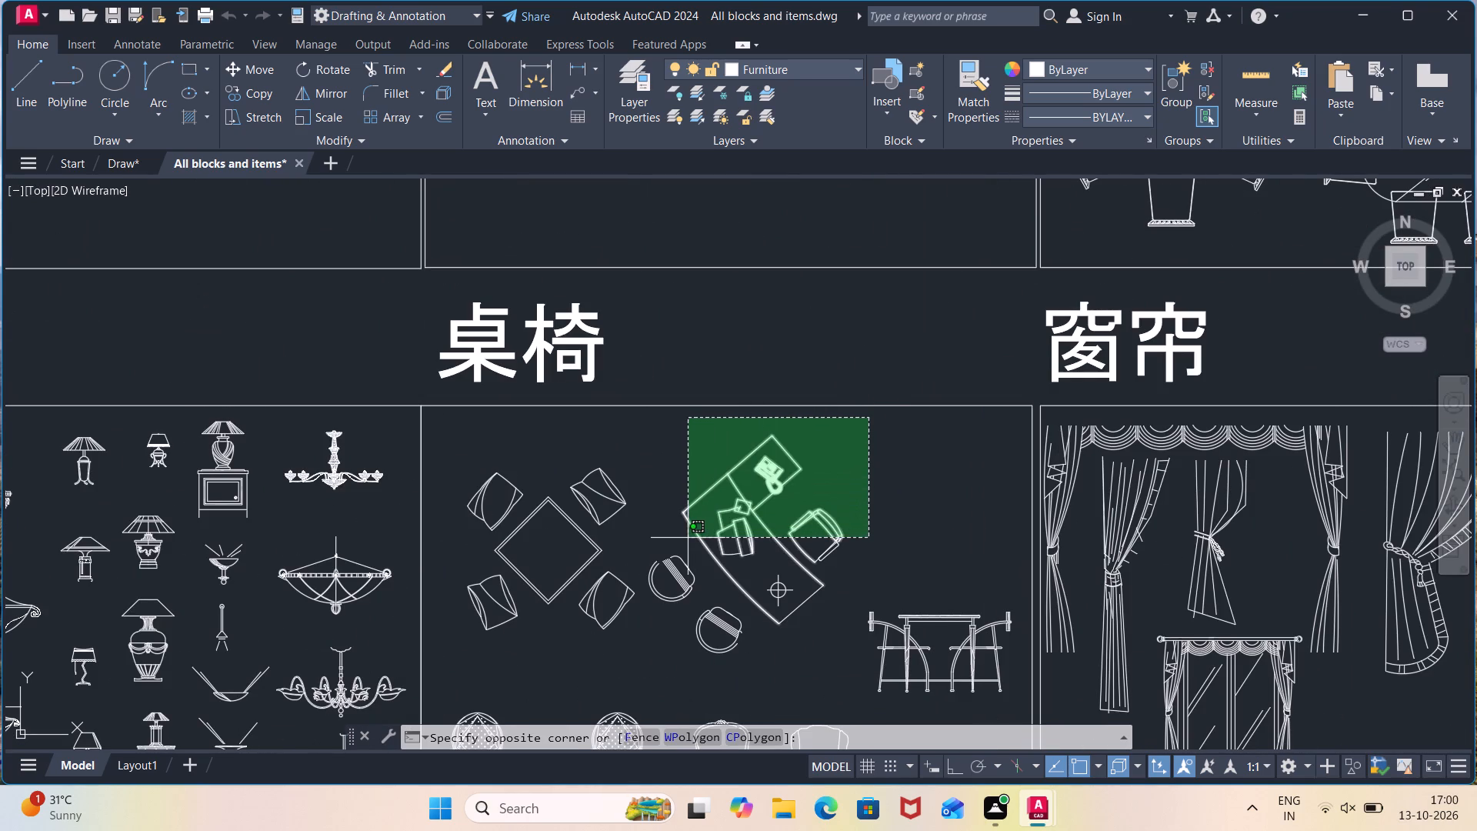
# Select the angled office desk with its computer, lamp and chair in the table-and-chair block section and copy it to the clipboard.
pyautogui.click(687, 538)
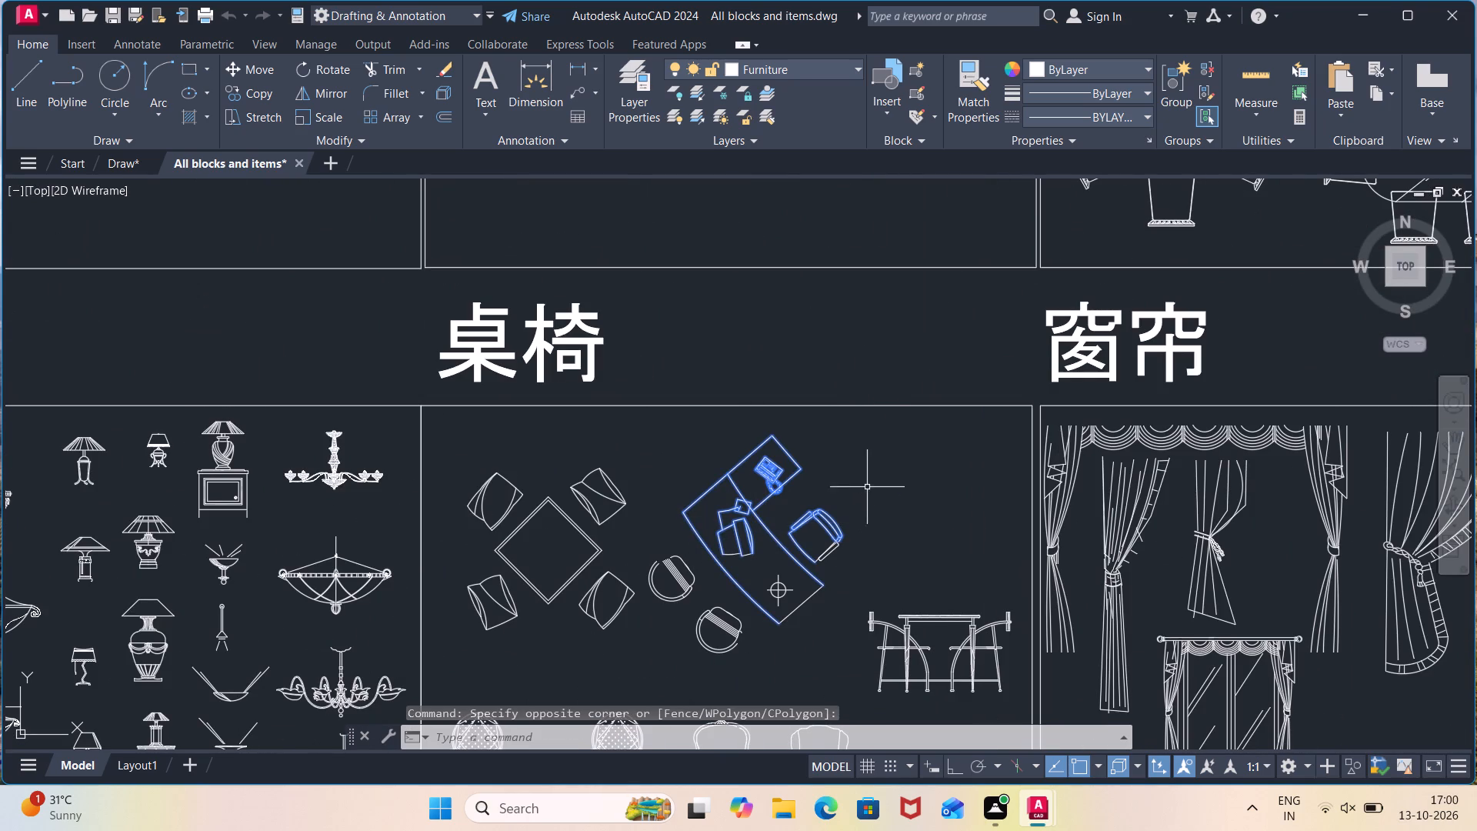
pyautogui.click(875, 479)
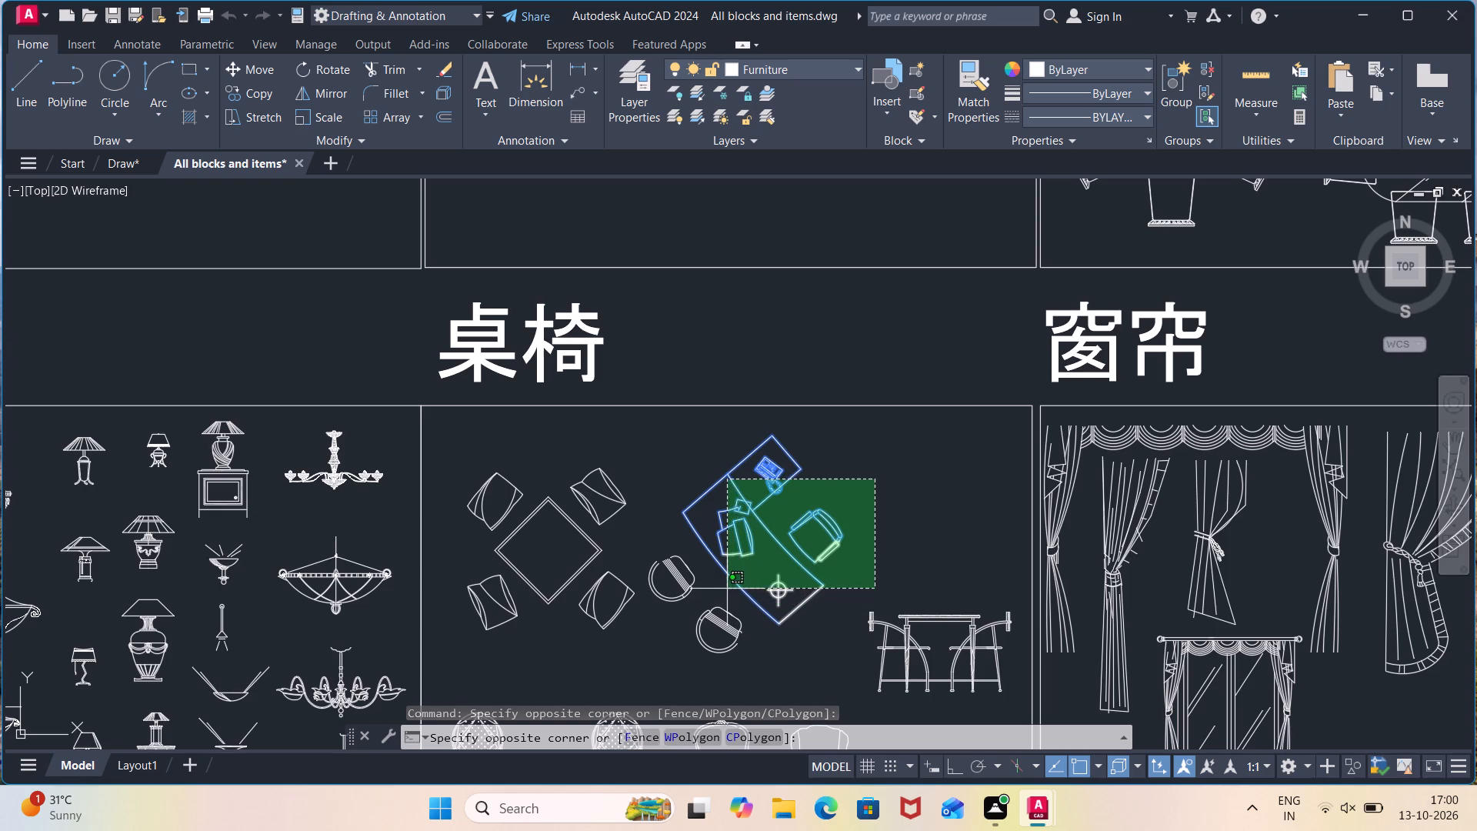
pyautogui.click(709, 587)
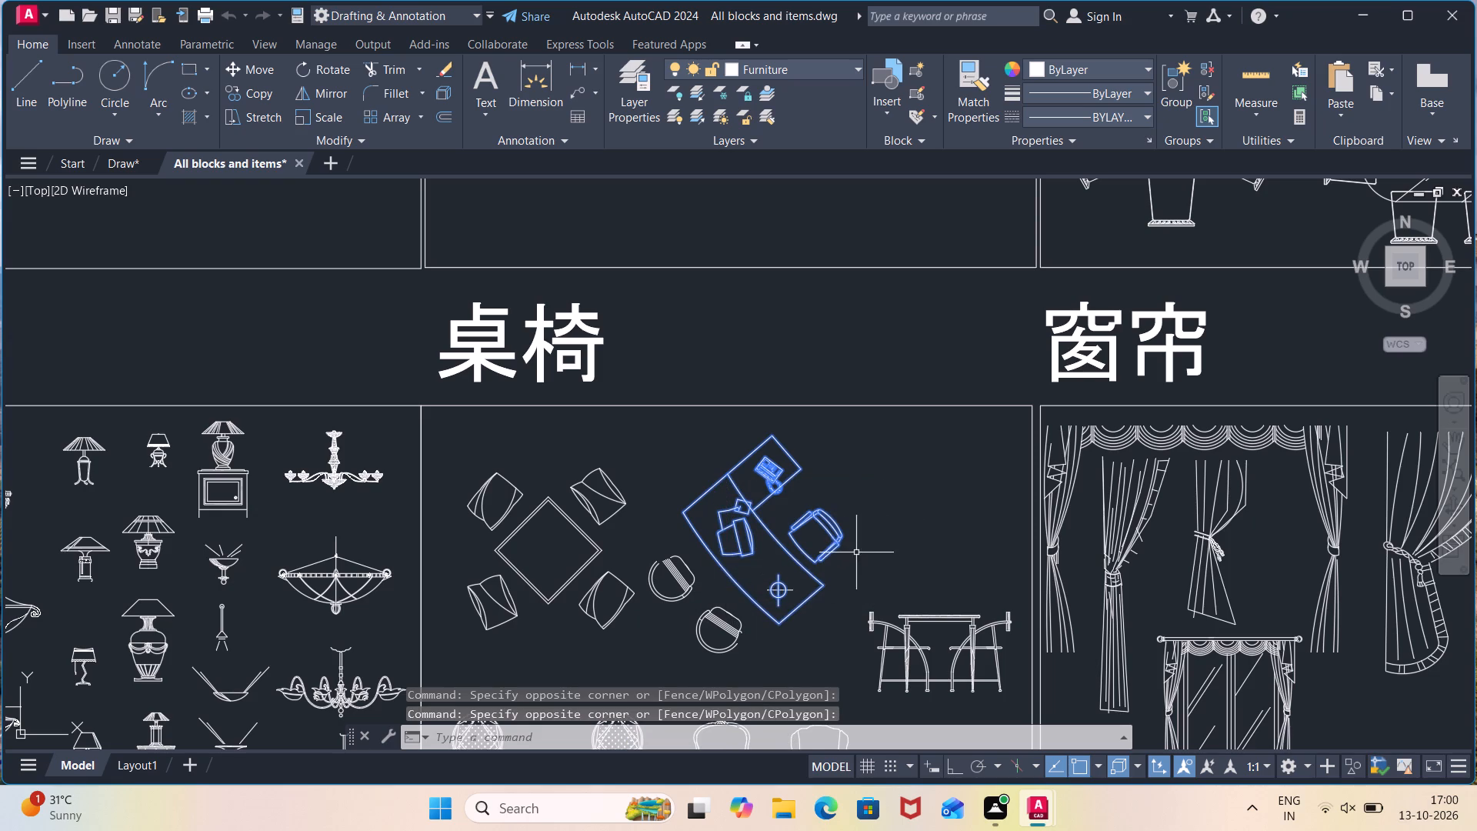
pyautogui.click(882, 516)
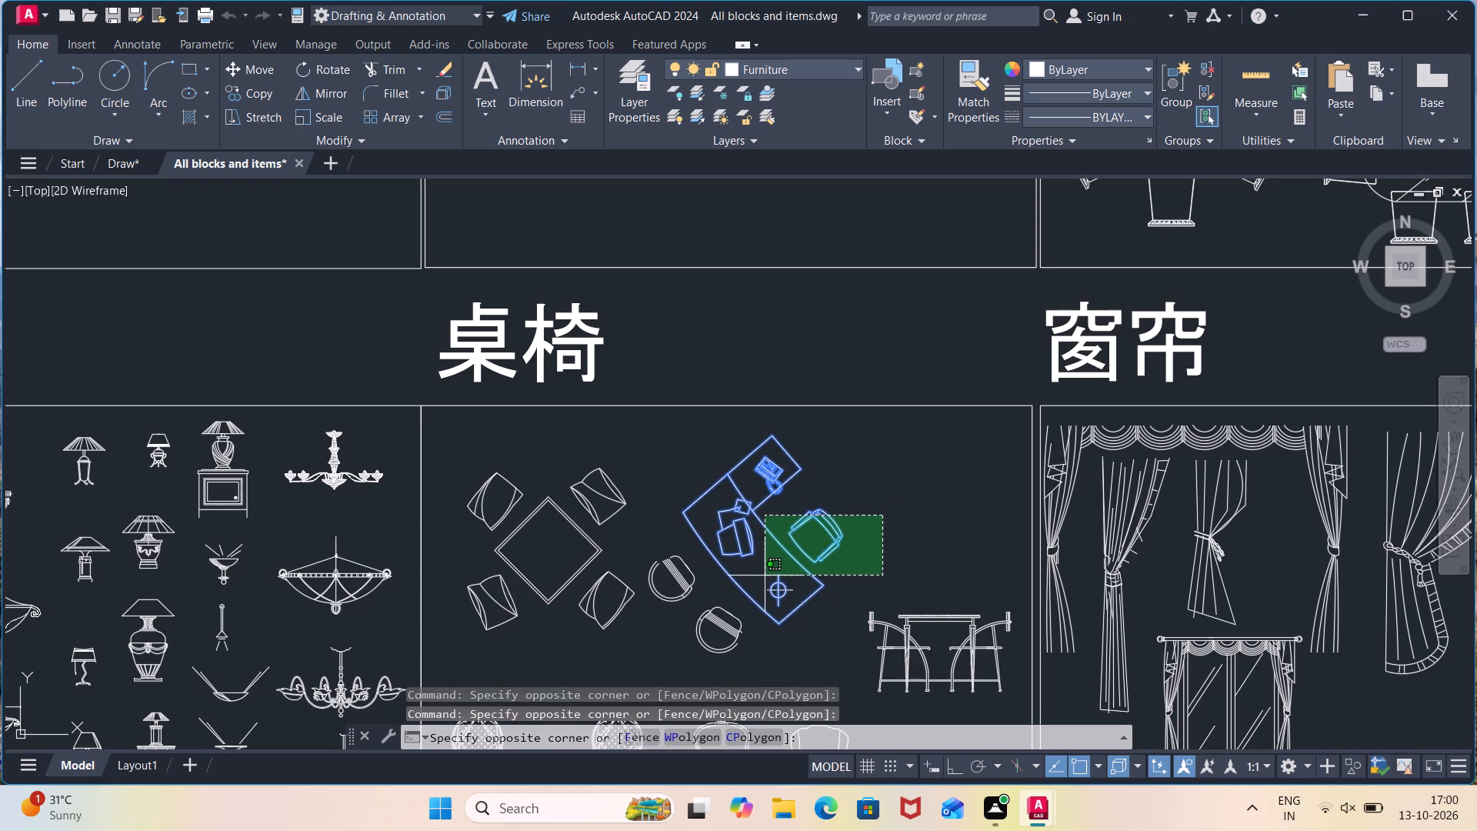
pyautogui.click(765, 576)
pyautogui.click(842, 564)
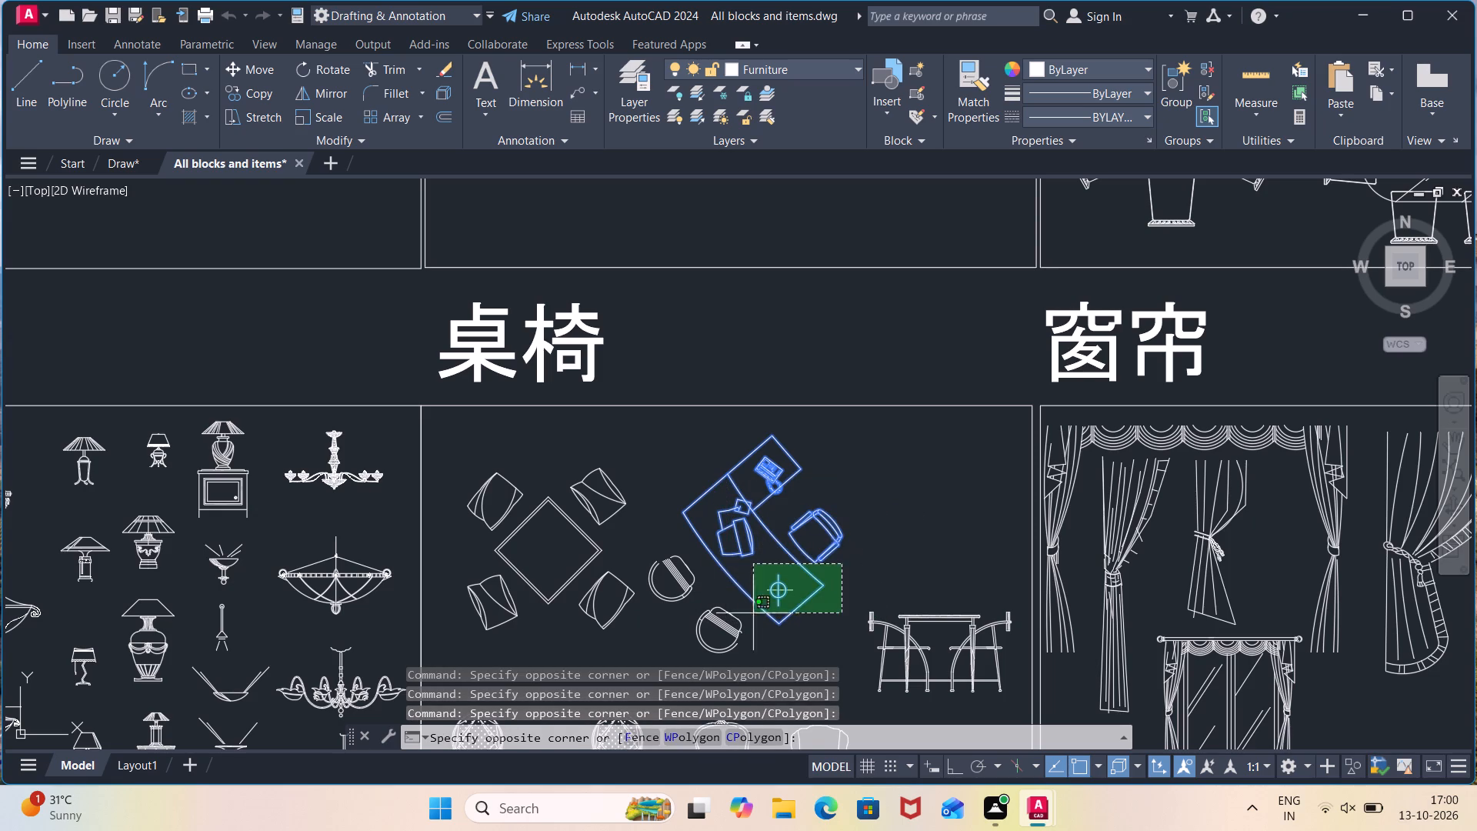
pyautogui.click(730, 609)
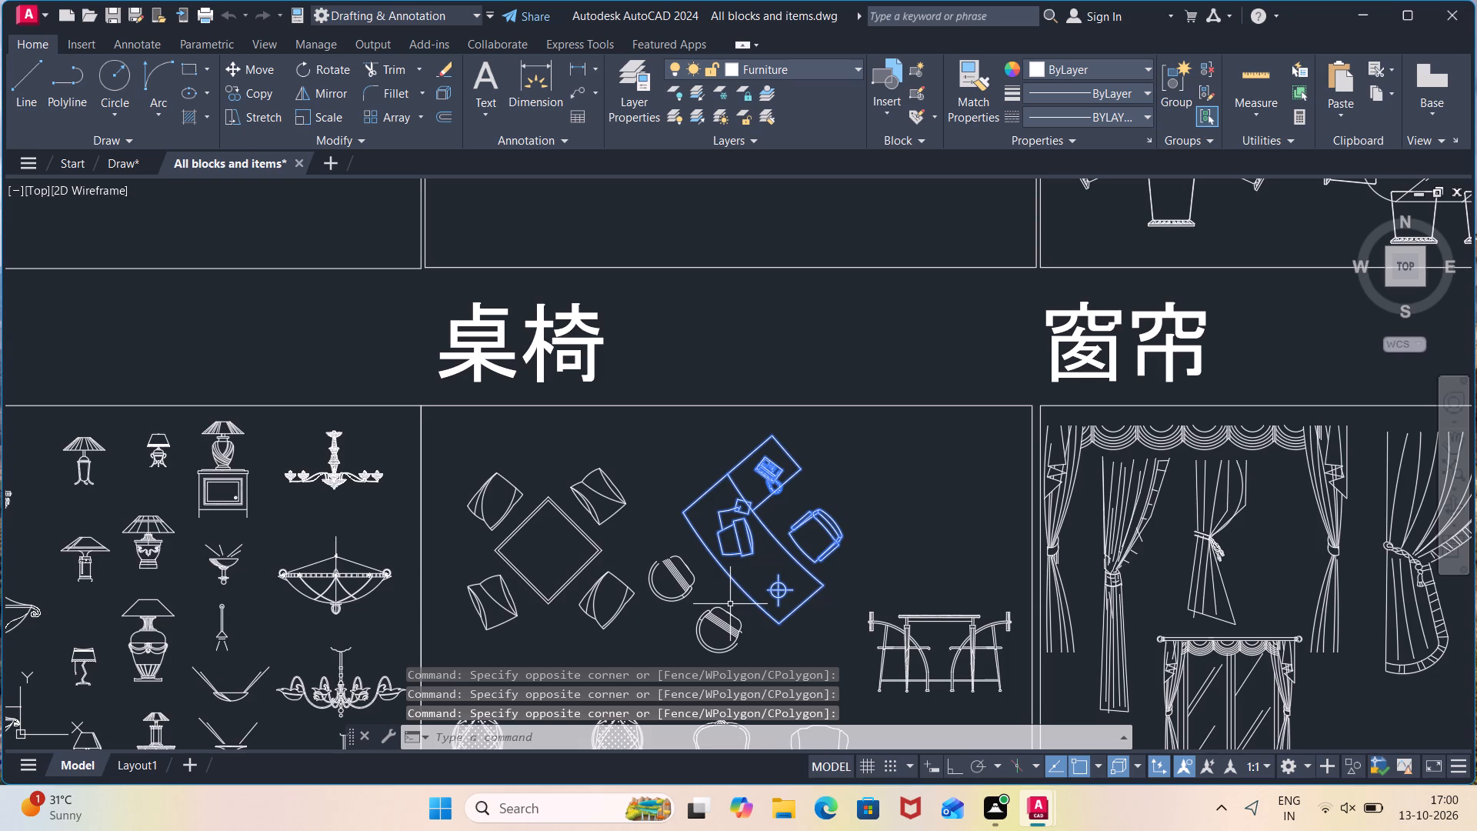
pyautogui.hotkey('ctrl', 'c')
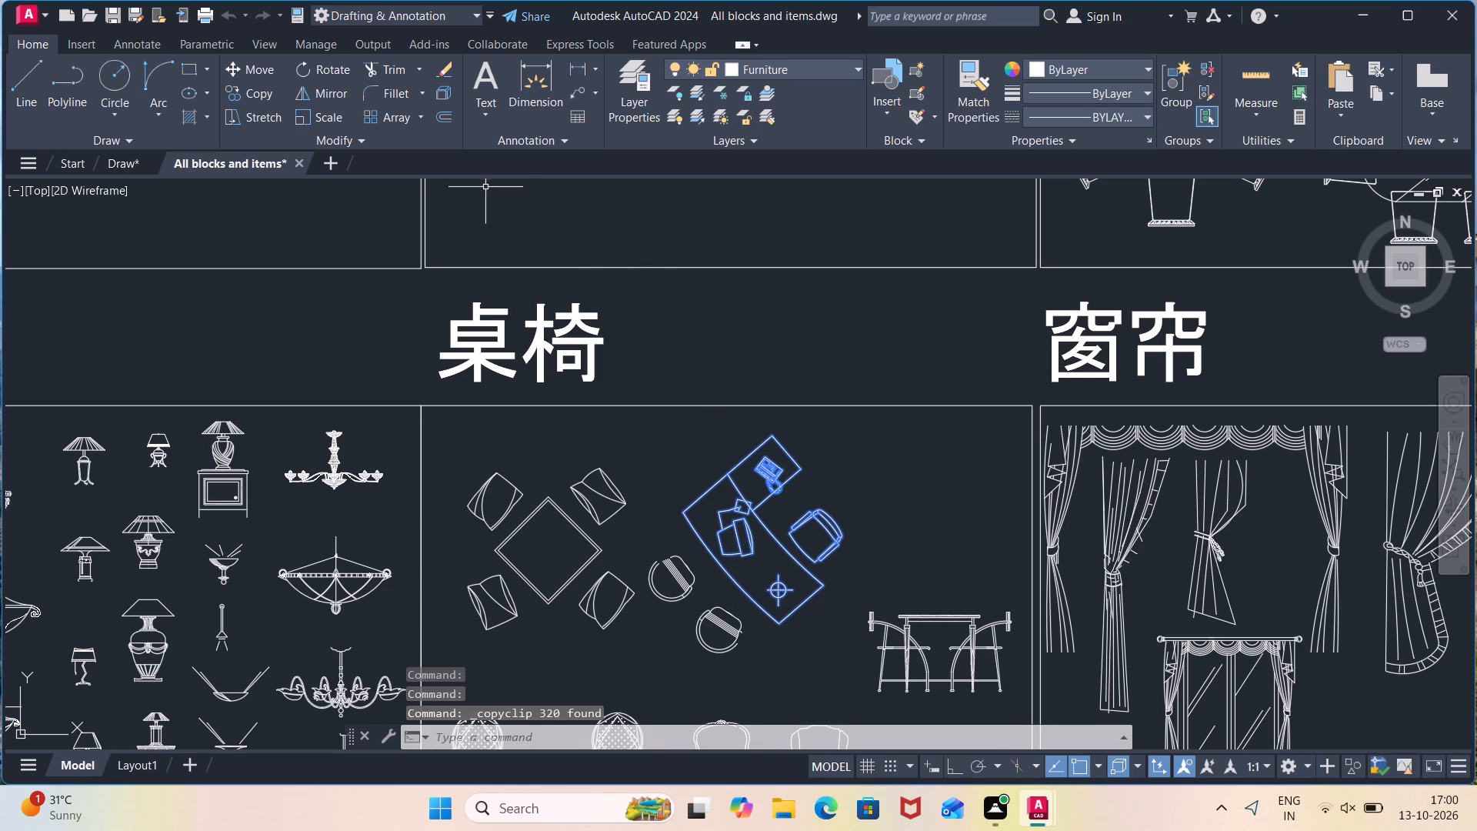
# Paste the copied office desk set into the floor plan's small 10' room beside its east wall, rotated 180 degrees.
pyautogui.click(128, 159)
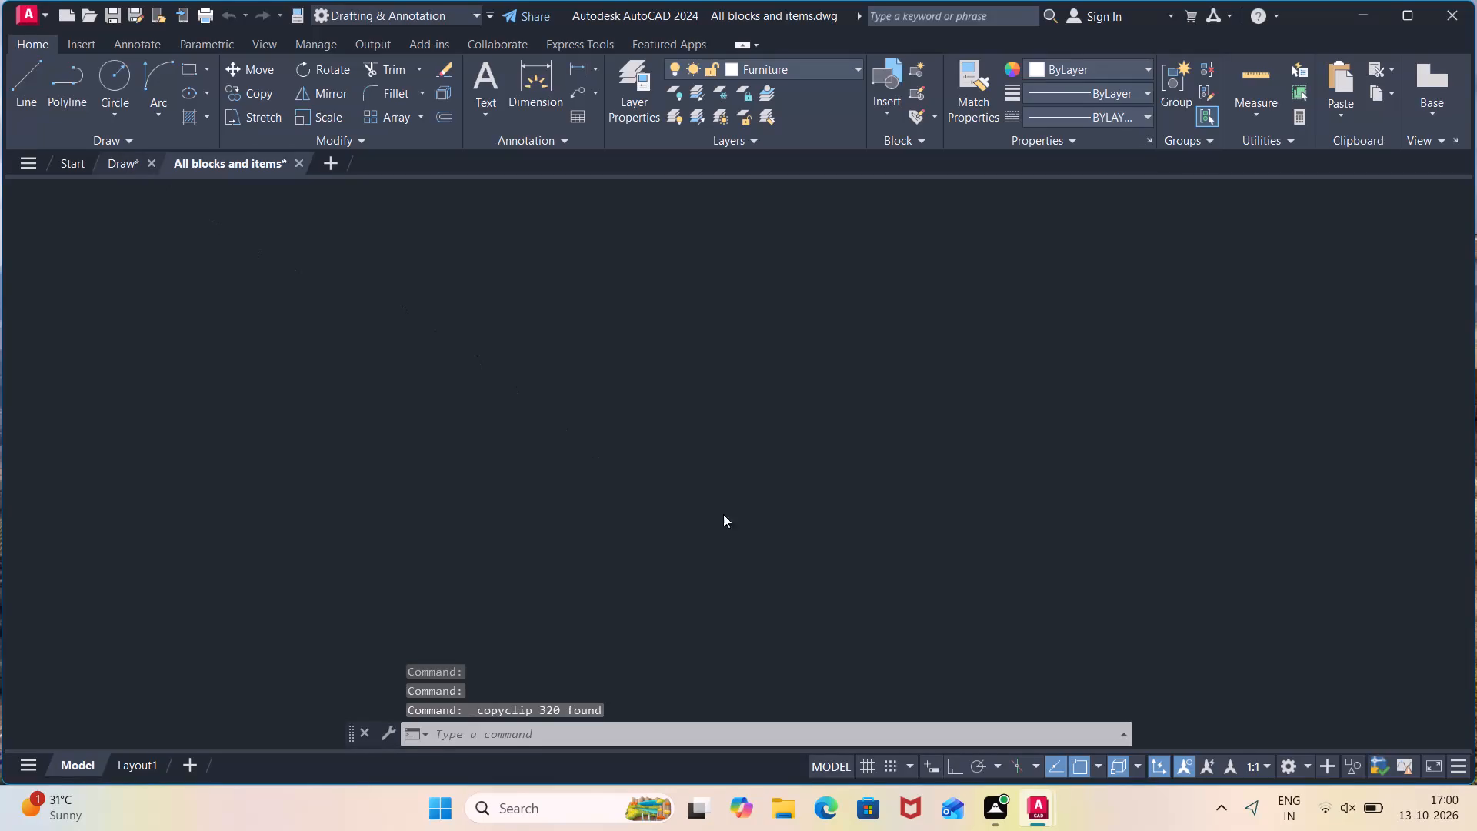
pyautogui.scroll(-1, 975, 580)
pyautogui.moveTo(781, 586); pyautogui.dragTo(787, 570, button='middle')
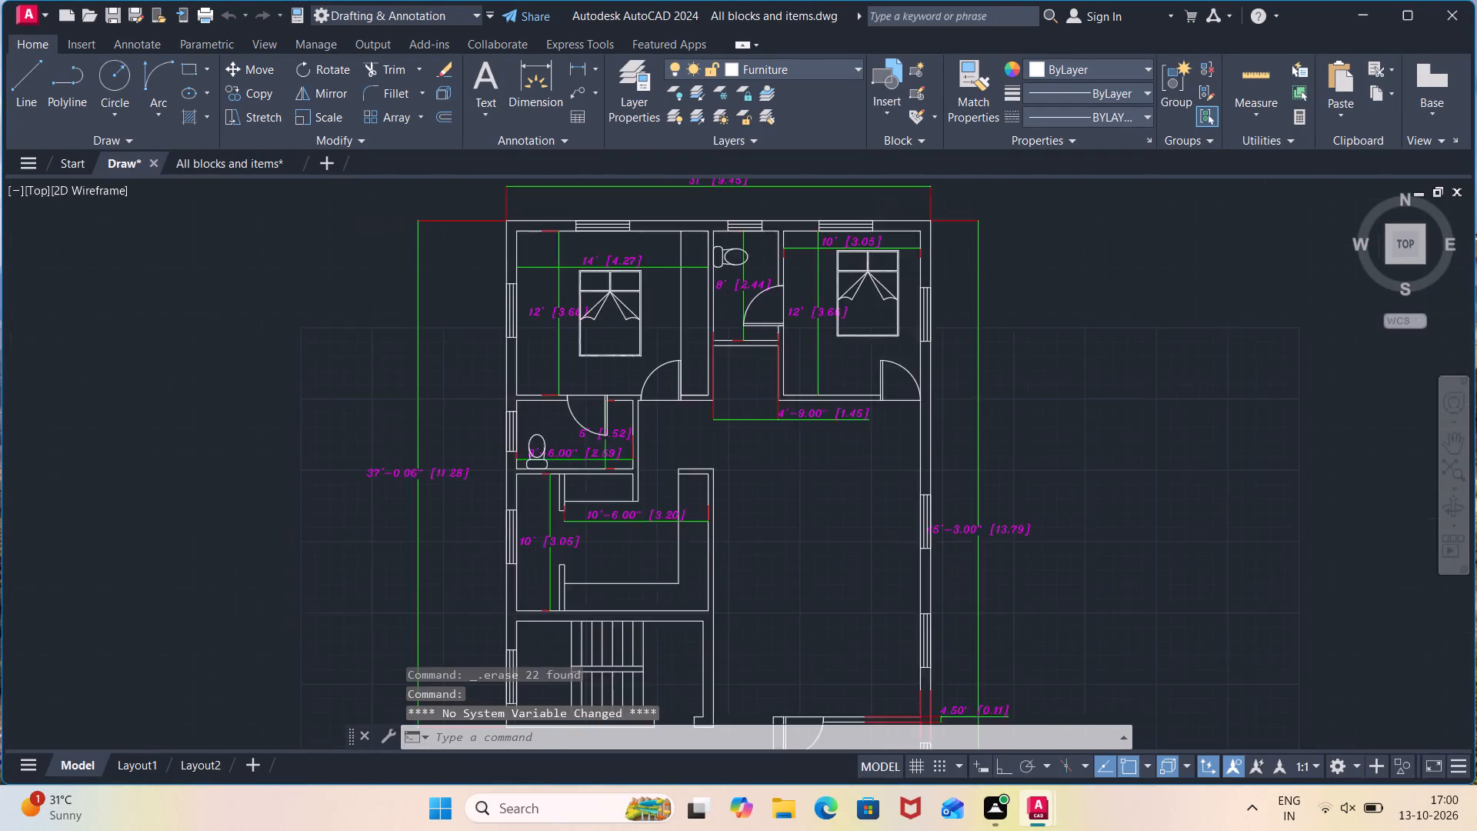
pyautogui.moveTo(787, 570); pyautogui.dragTo(806, 319, button='middle')
pyautogui.click(870, 548)
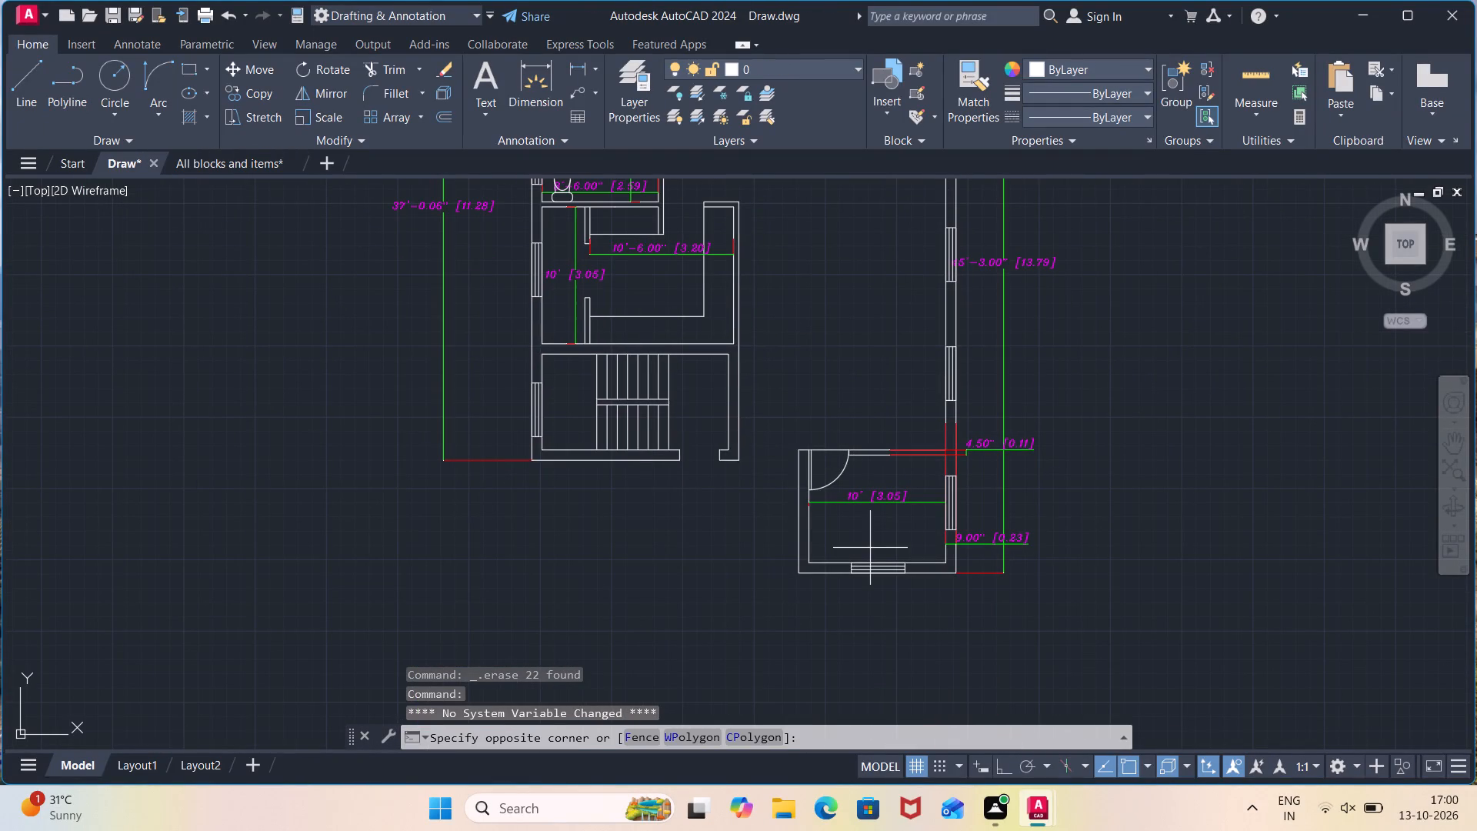
pyautogui.hotkey('ctrl', 'v')
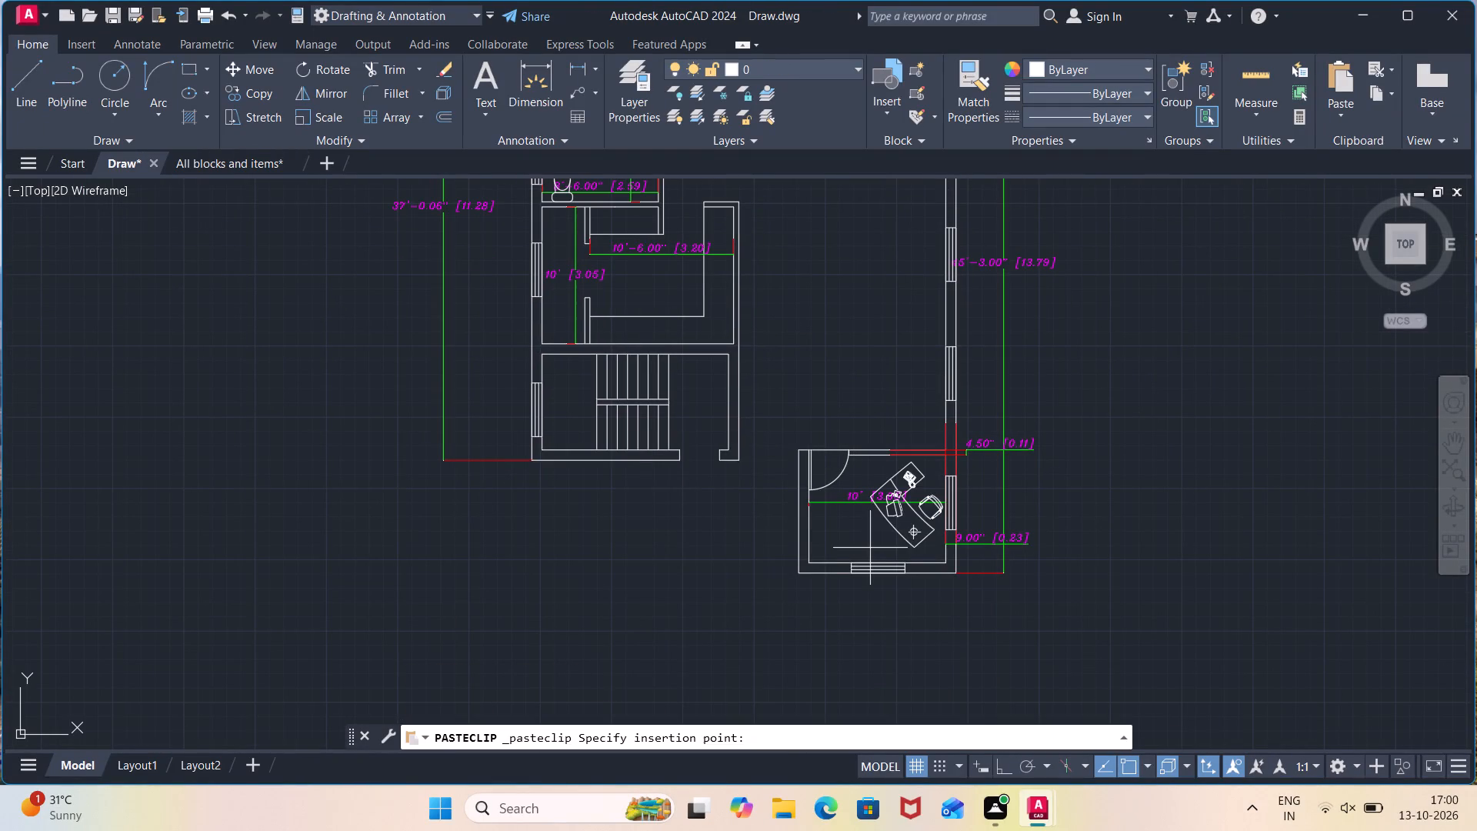
pyautogui.scroll(3, 825, 551)
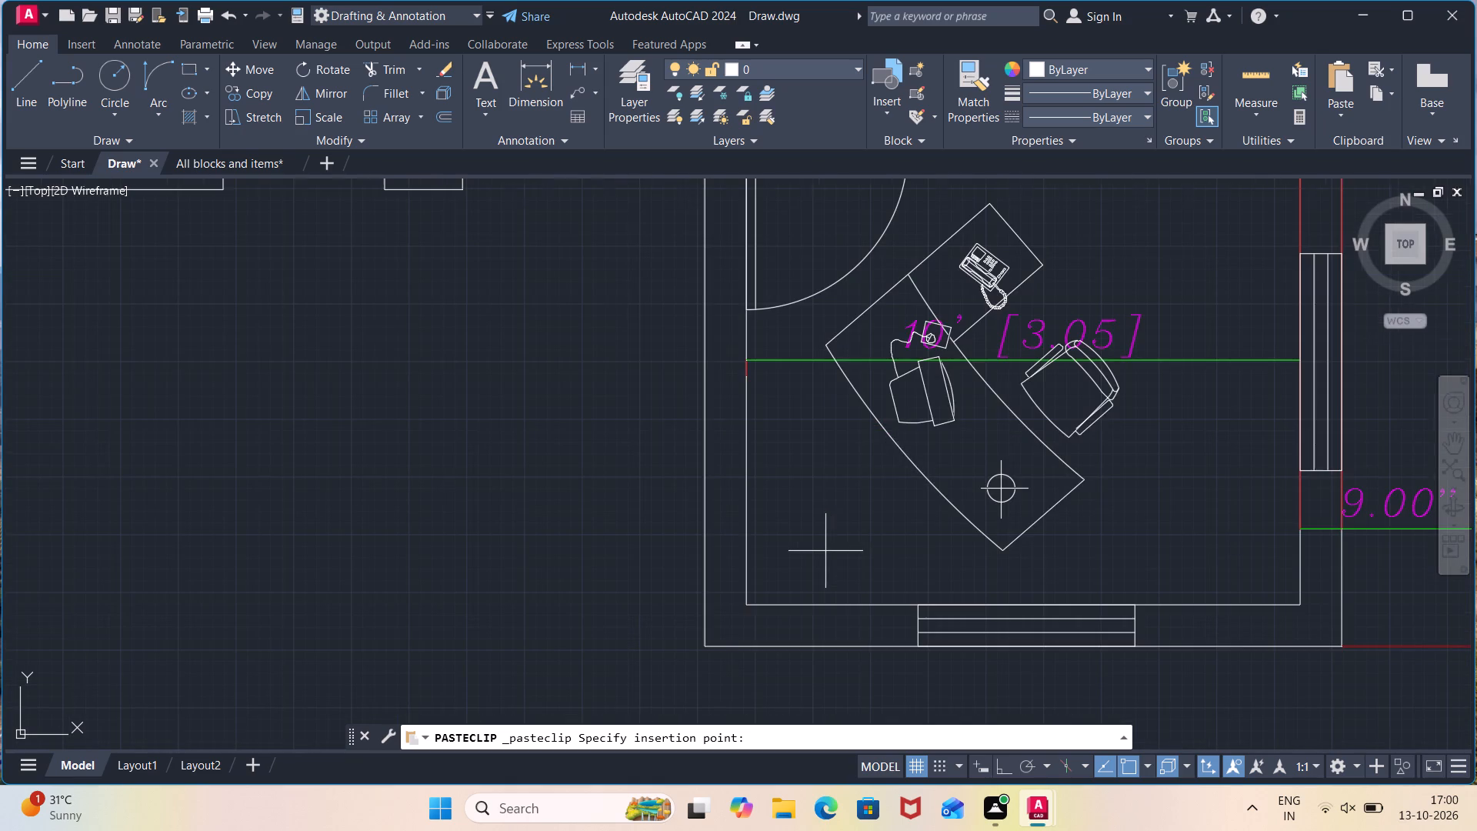
pyautogui.write('ro')
pyautogui.press('Return')
pyautogui.write('180')
pyautogui.press('Return')
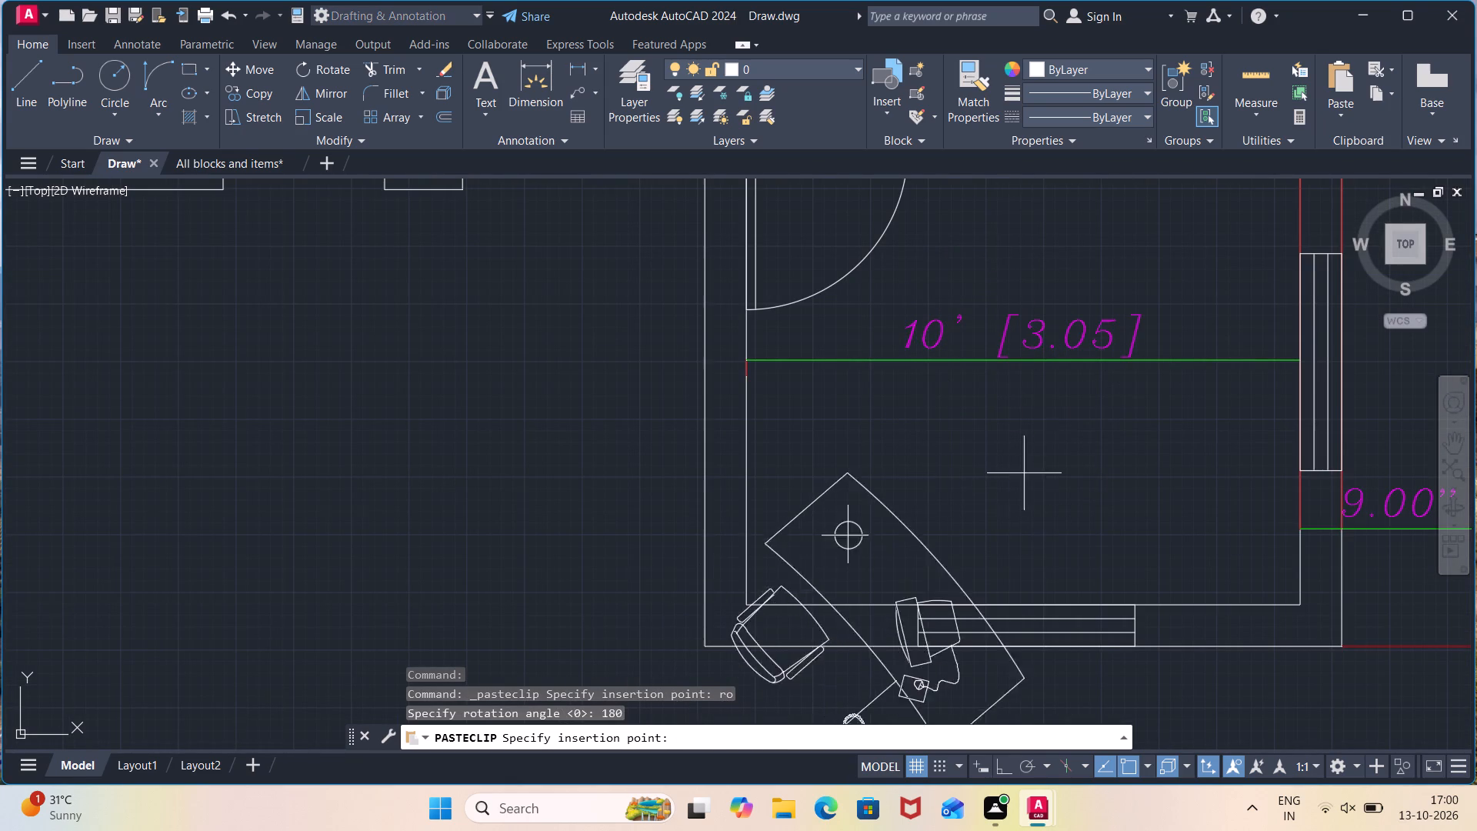
pyautogui.click(1289, 214)
pyautogui.scroll(-3, 1256, 331)
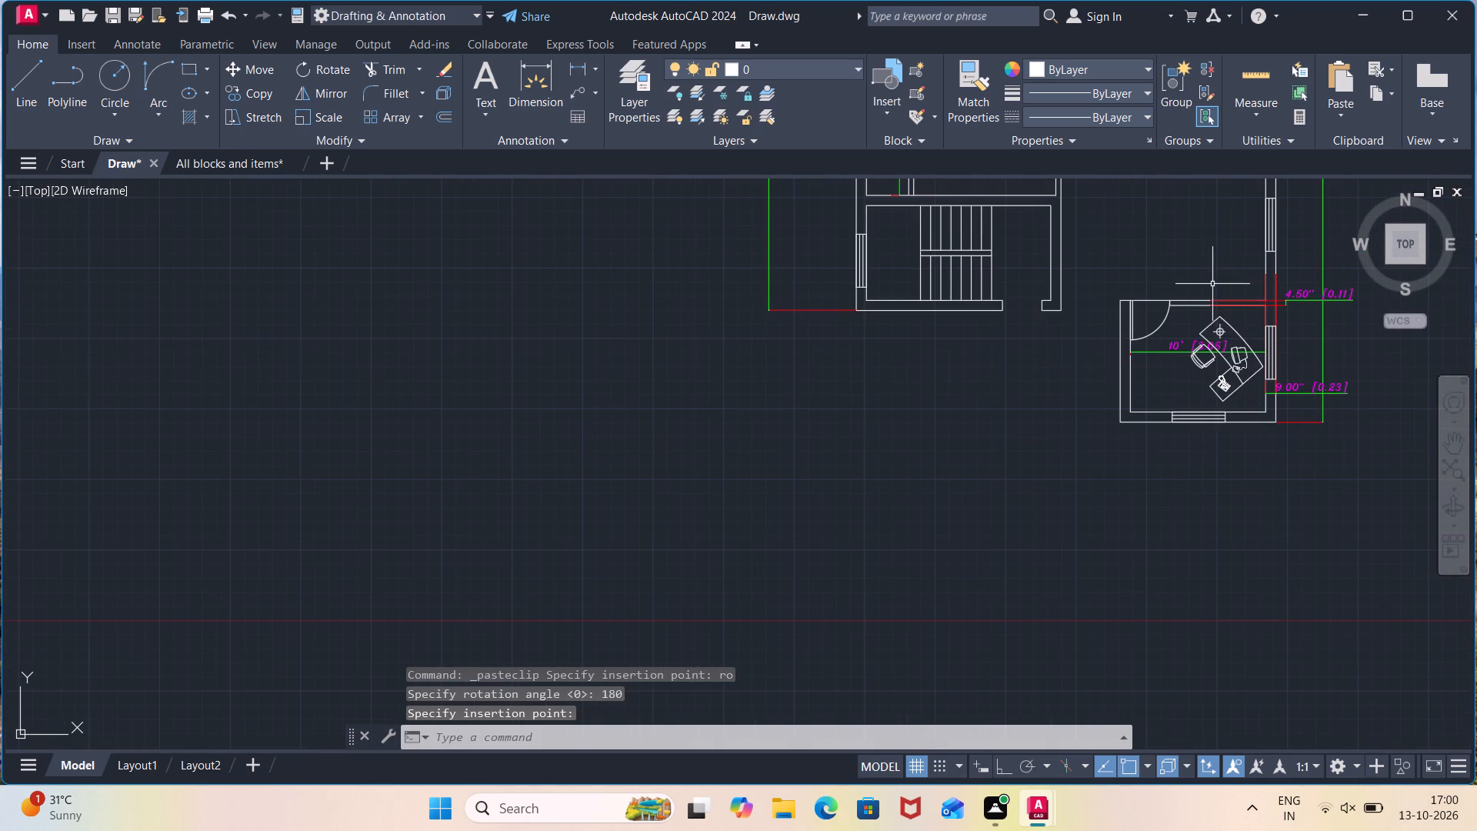
pyautogui.moveTo(1212, 256); pyautogui.dragTo(1120, 390, button='middle')
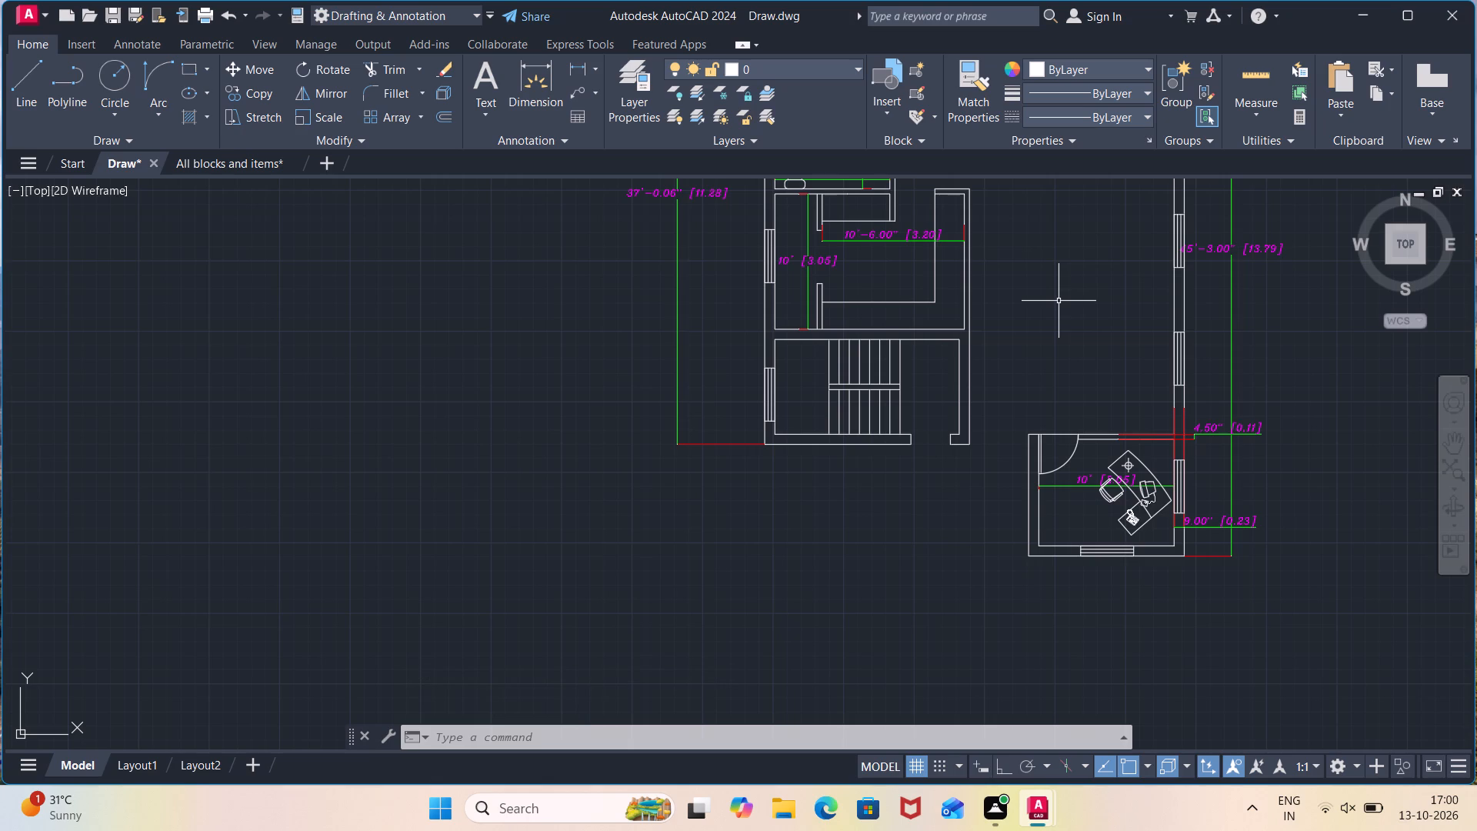
# Switch back to the All blocks and items drawing and bring up the sofa blocks above the table-and-chair section.
pyautogui.click(262, 166)
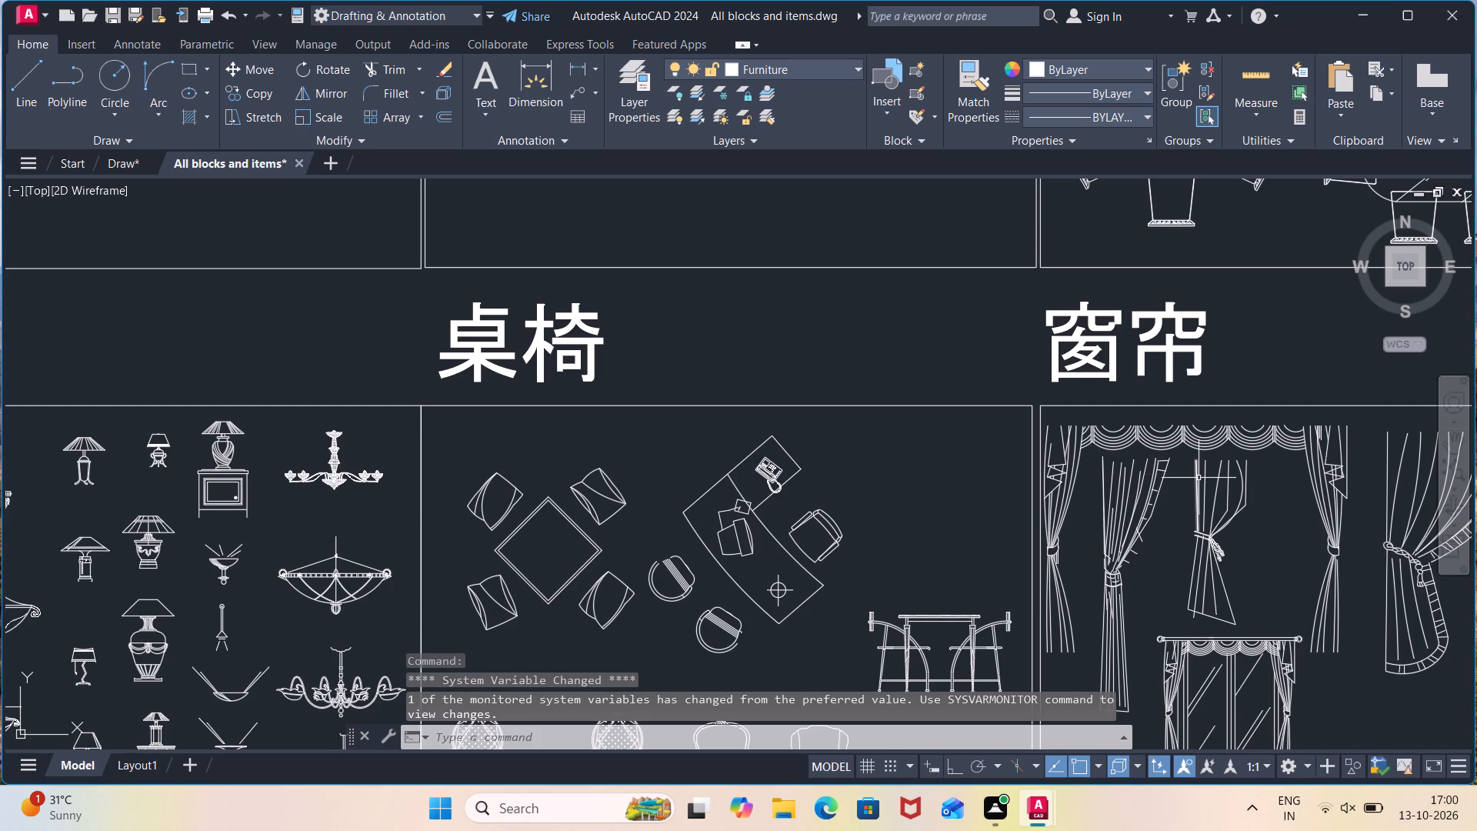
pyautogui.scroll(-2, 1012, 489)
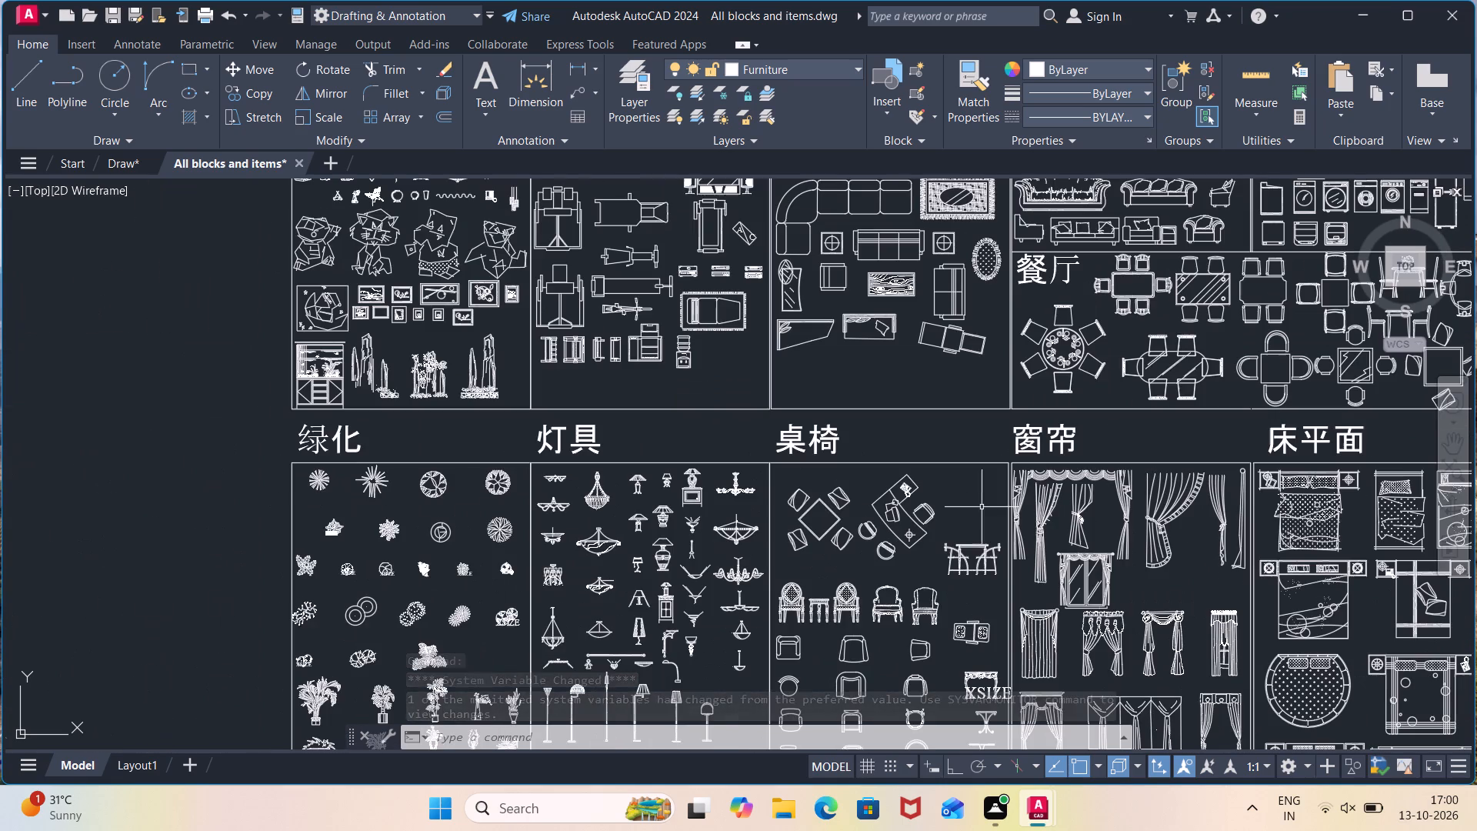
pyautogui.moveTo(950, 365); pyautogui.dragTo(942, 489, button='middle')
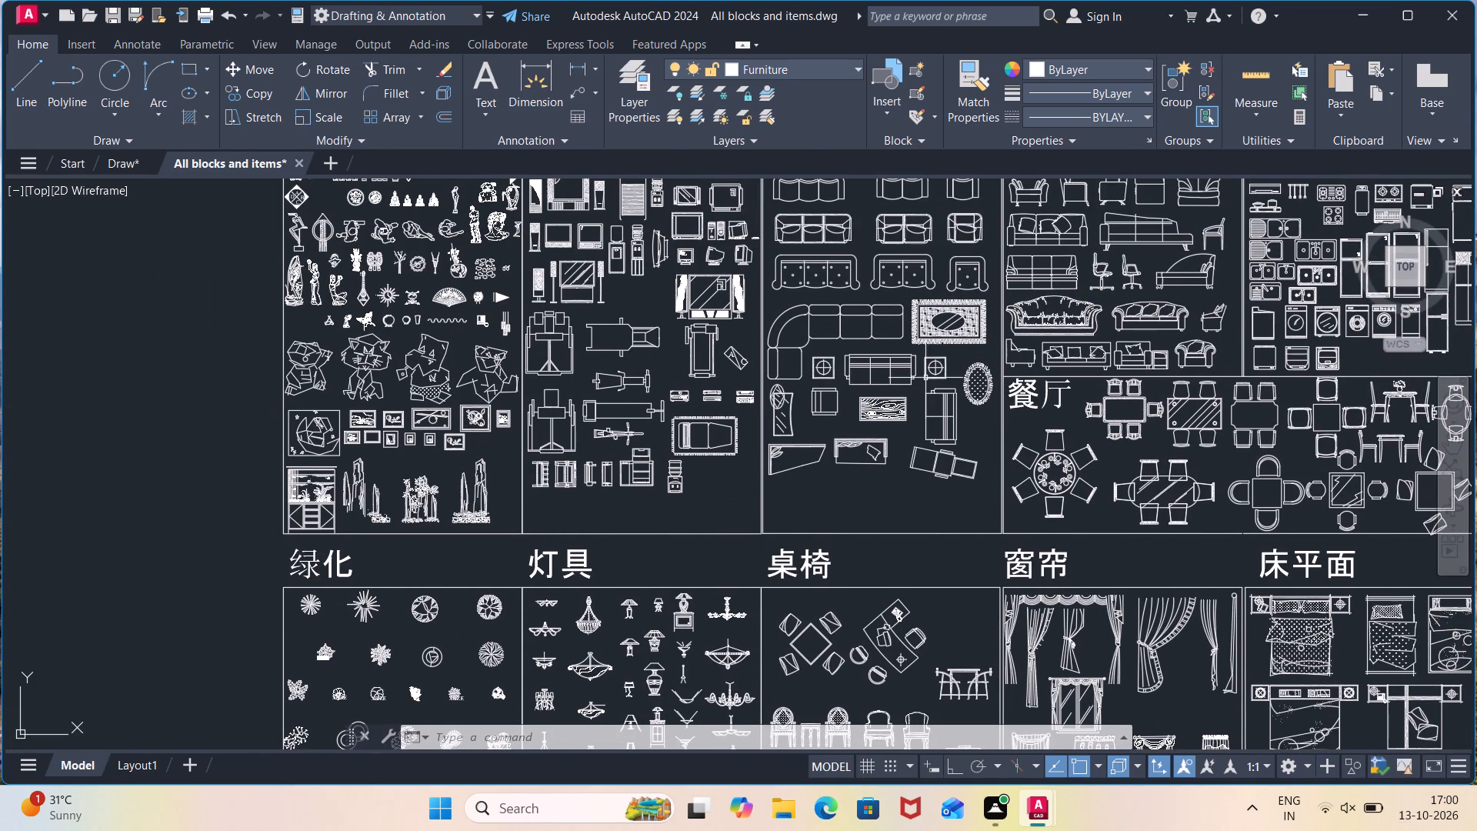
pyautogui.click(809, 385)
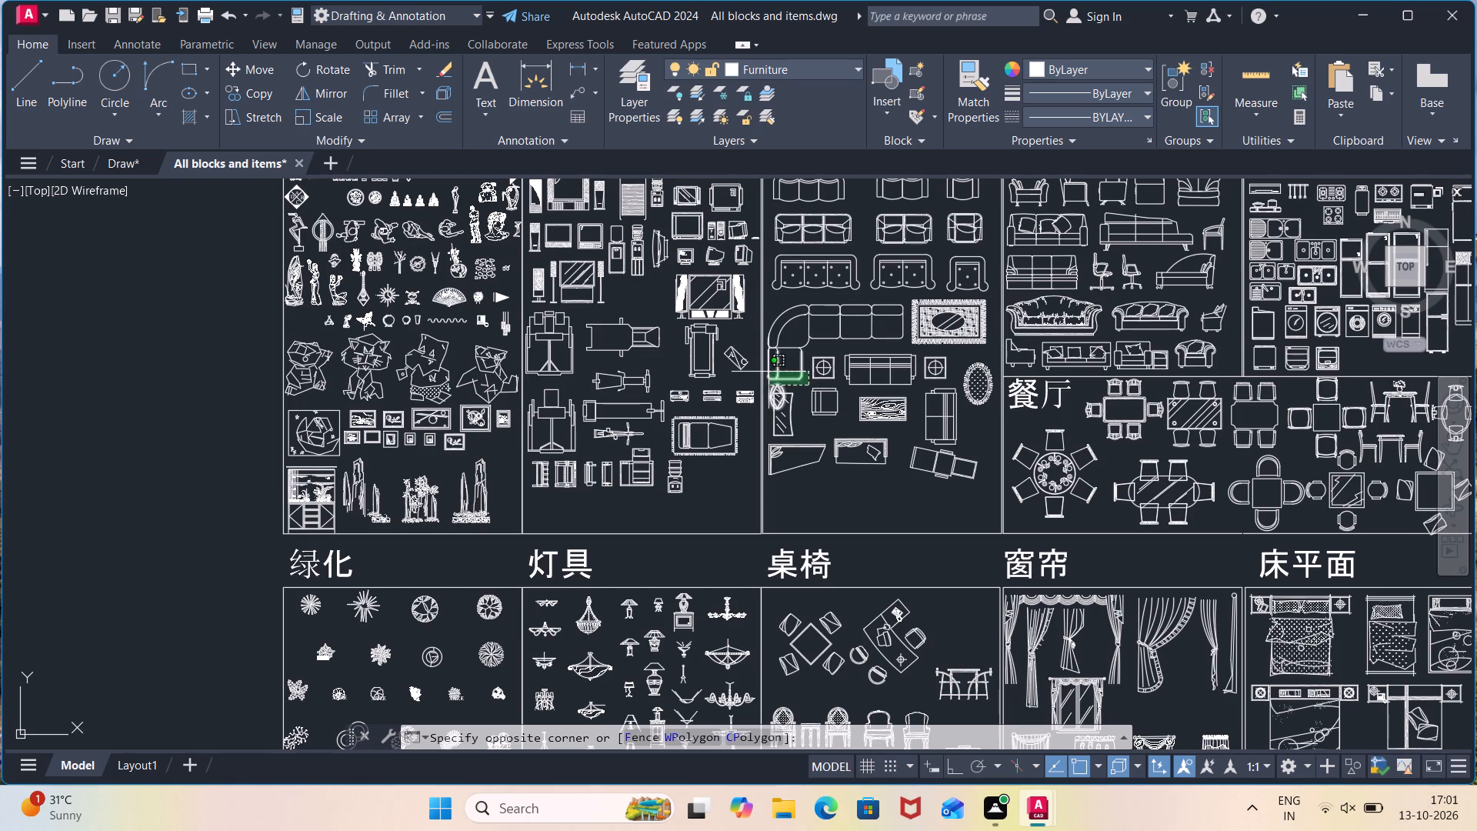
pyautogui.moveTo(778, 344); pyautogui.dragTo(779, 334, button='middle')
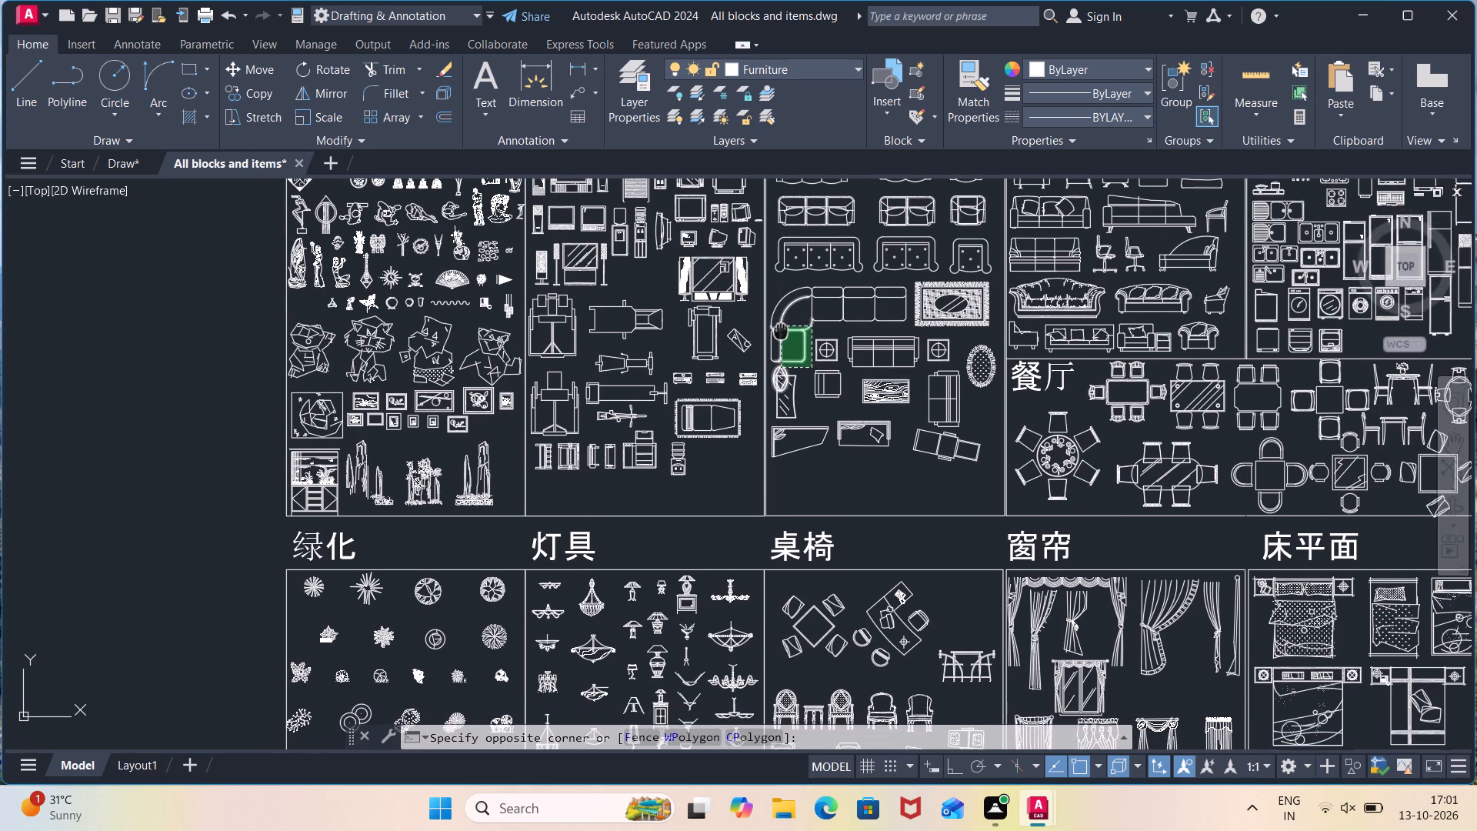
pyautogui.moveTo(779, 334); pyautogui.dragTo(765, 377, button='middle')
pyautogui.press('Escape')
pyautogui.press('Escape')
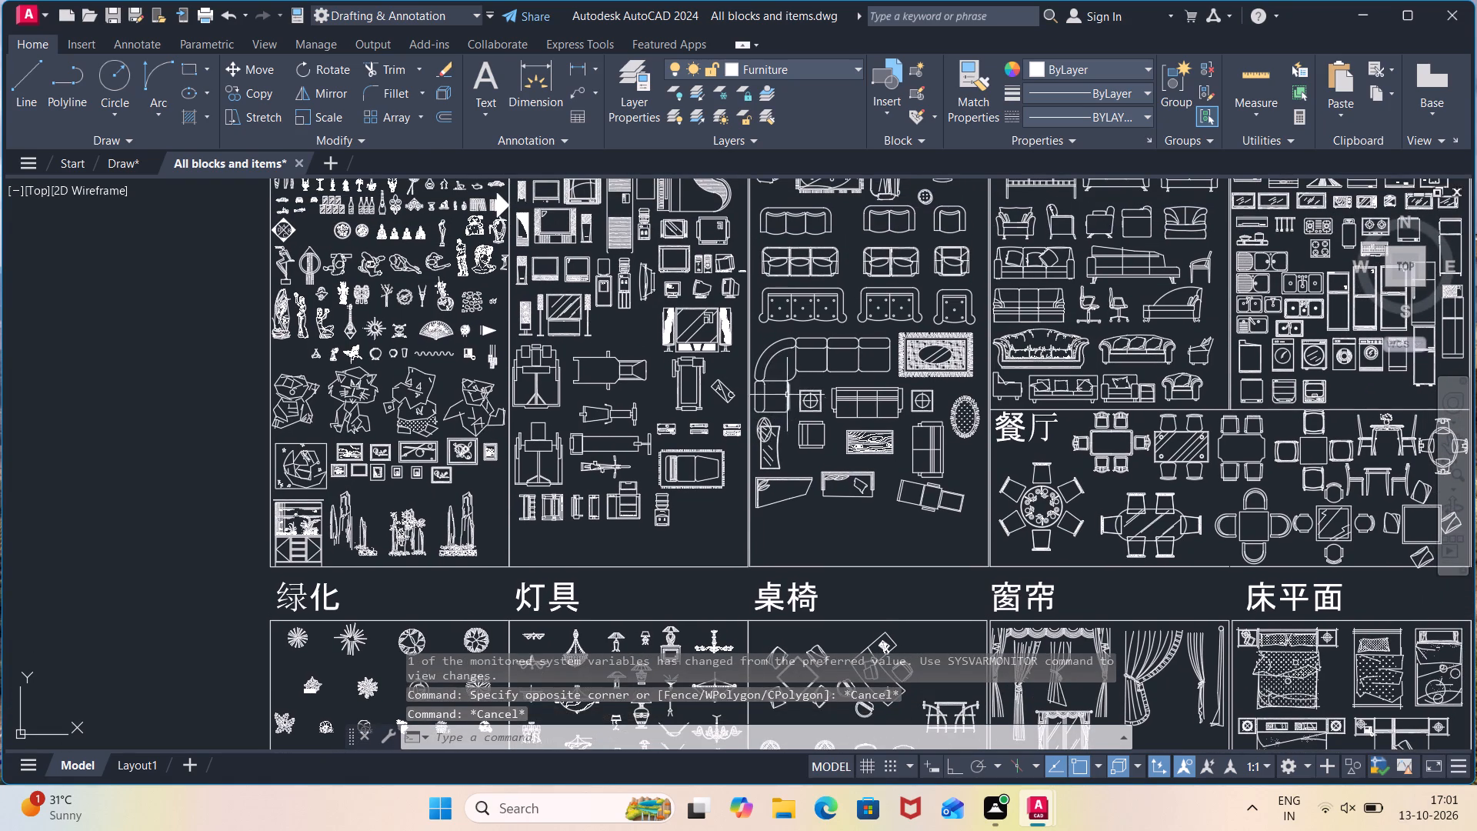
# Select the whole L-shaped corner sofa, including its curved corner and all seats, and copy it to the clipboard.
pyautogui.scroll(3, 788, 400)
pyautogui.click(802, 455)
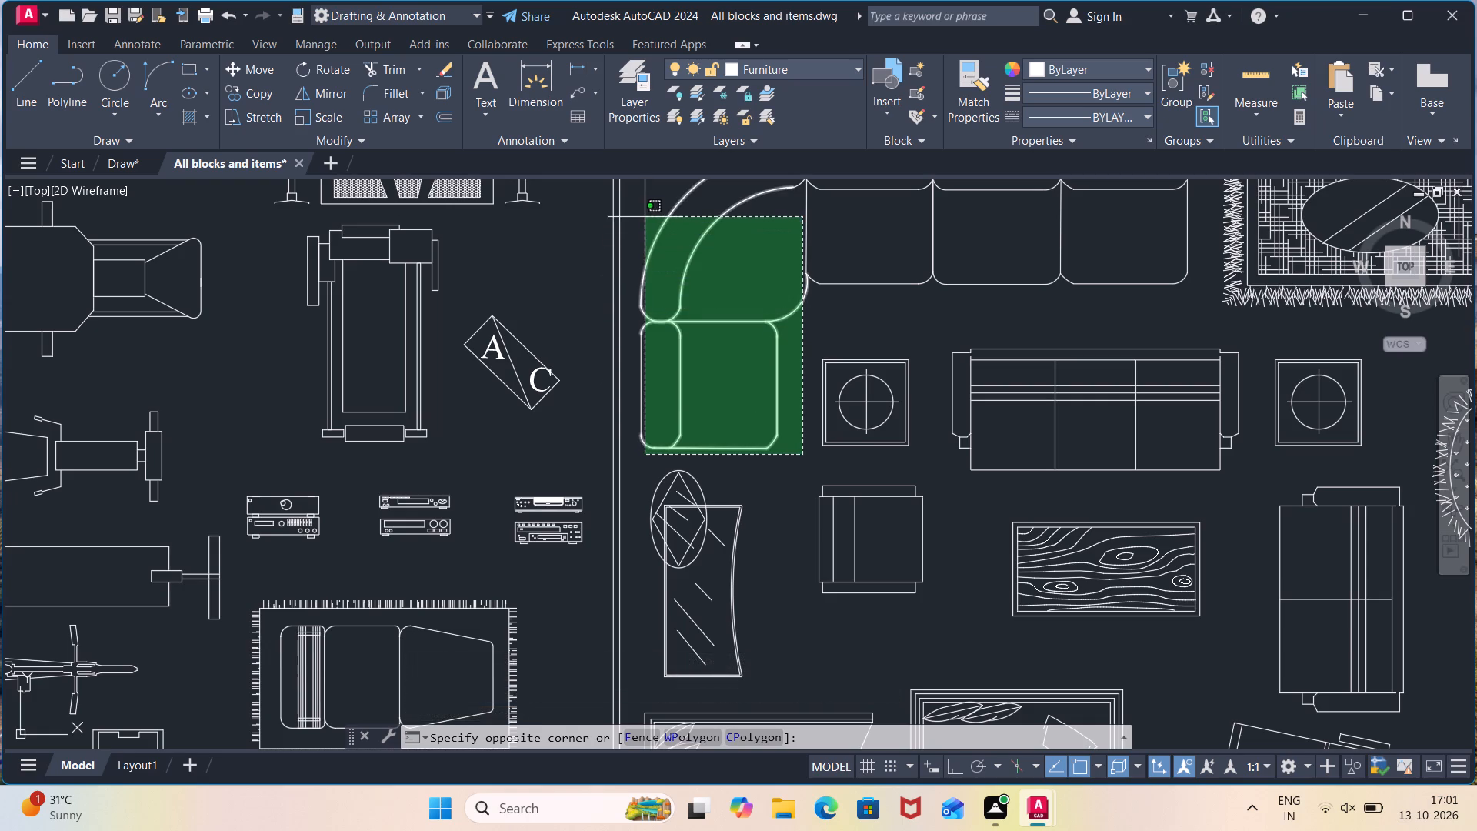
pyautogui.moveTo(645, 215); pyautogui.dragTo(605, 327, button='middle')
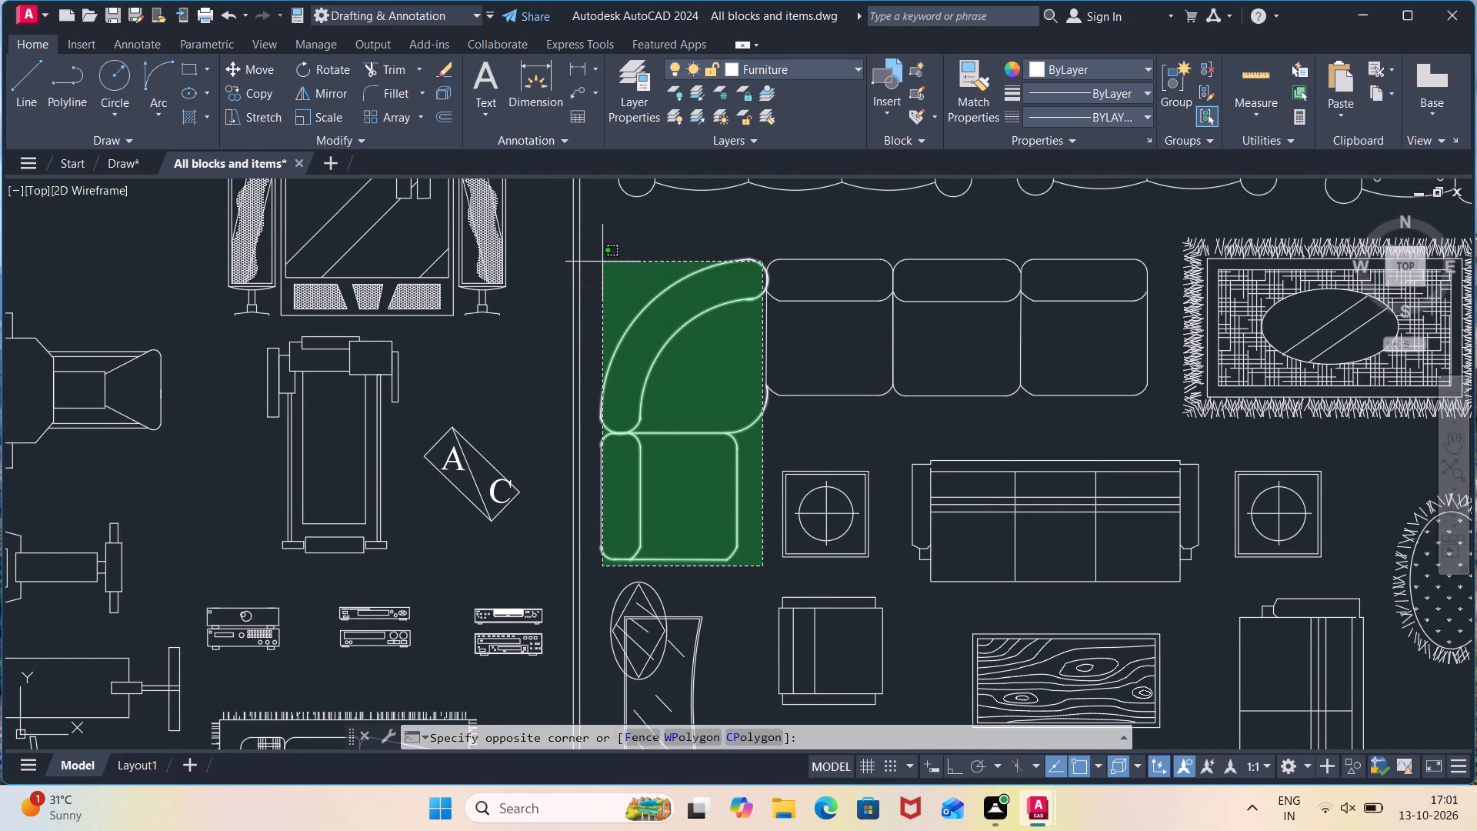
pyautogui.click(597, 229)
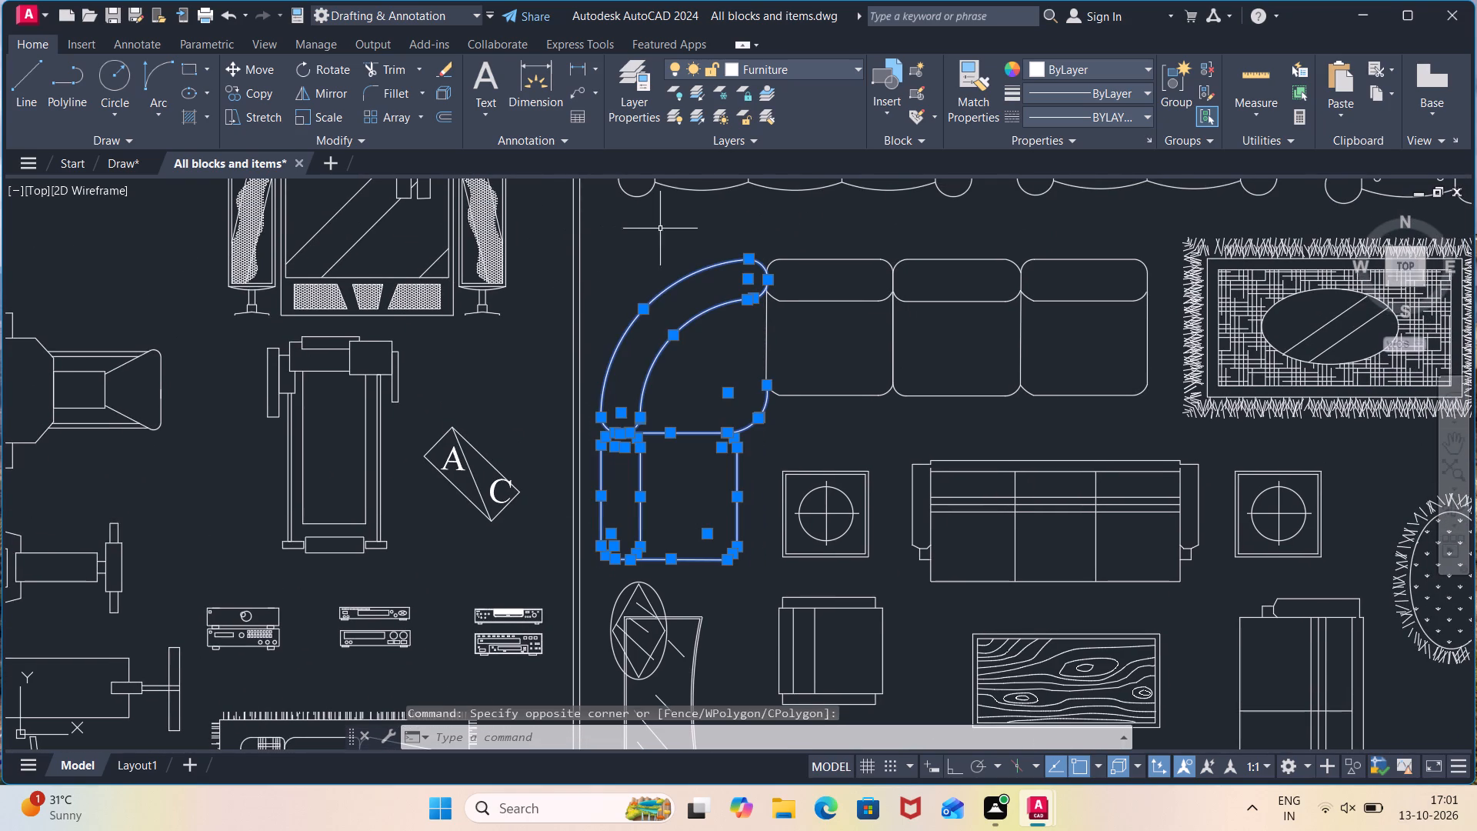
pyautogui.click(1170, 235)
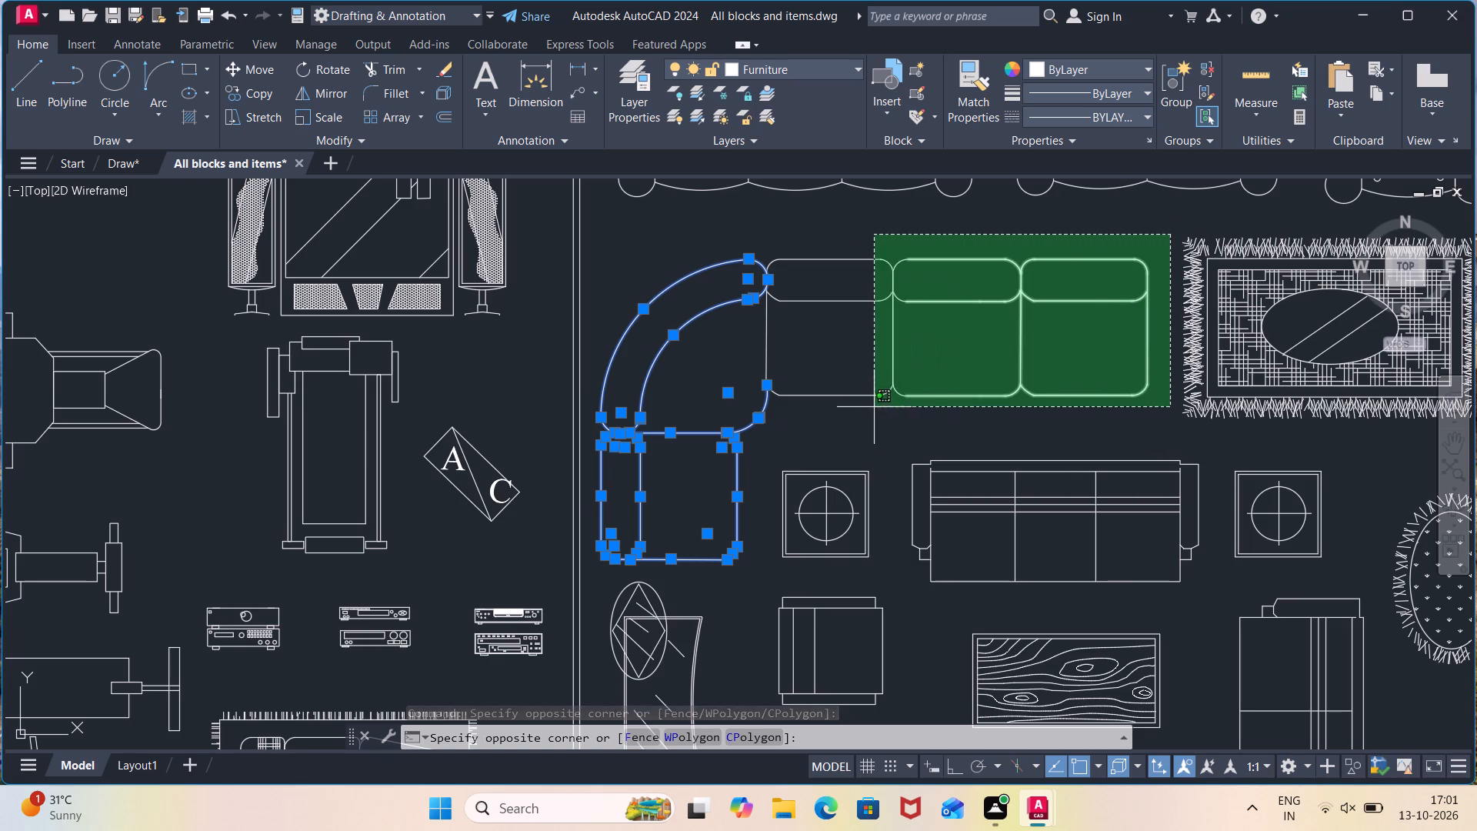
pyautogui.click(726, 419)
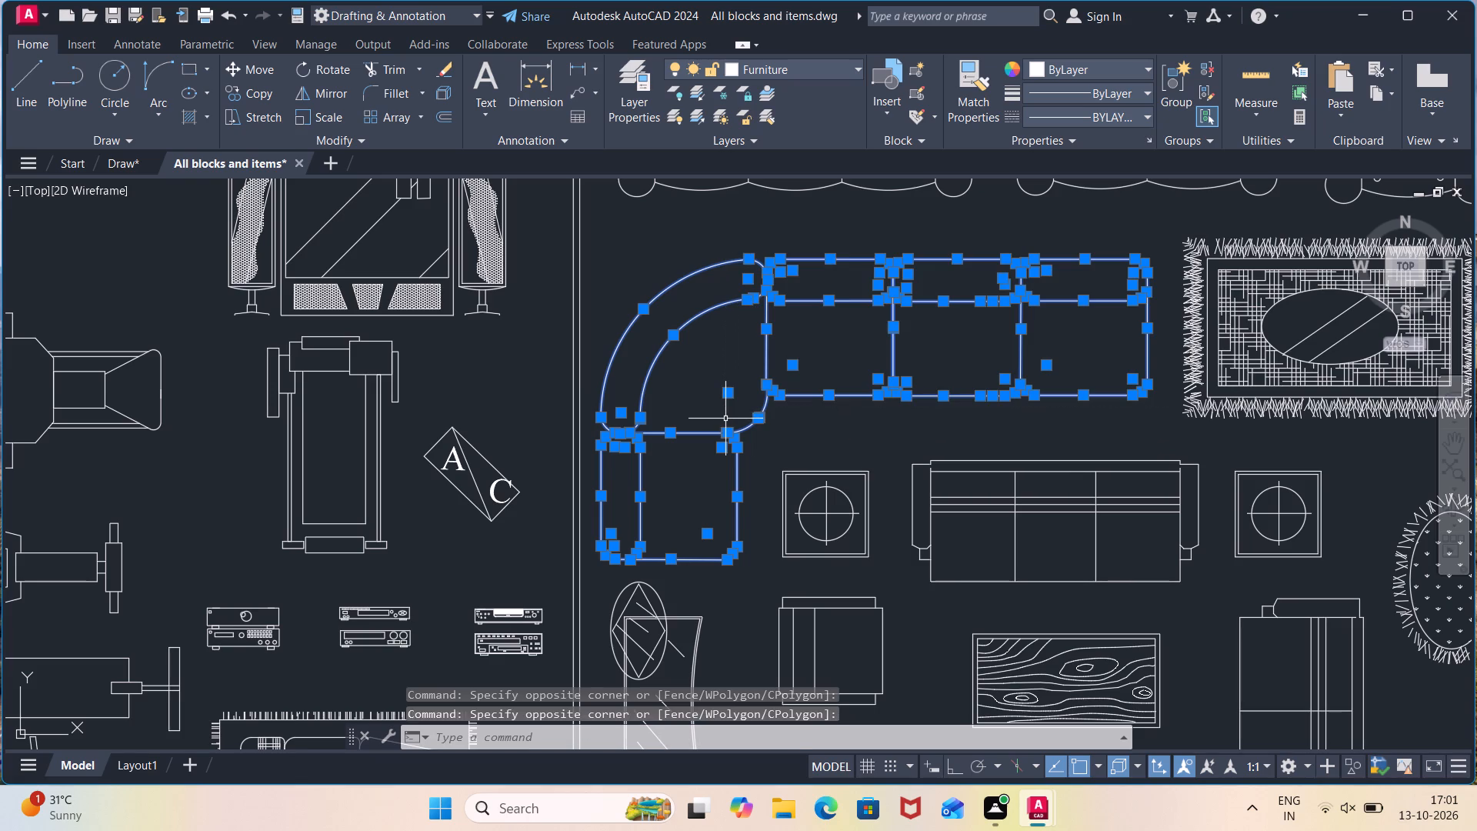
pyautogui.hotkey('ctrl', 'c')
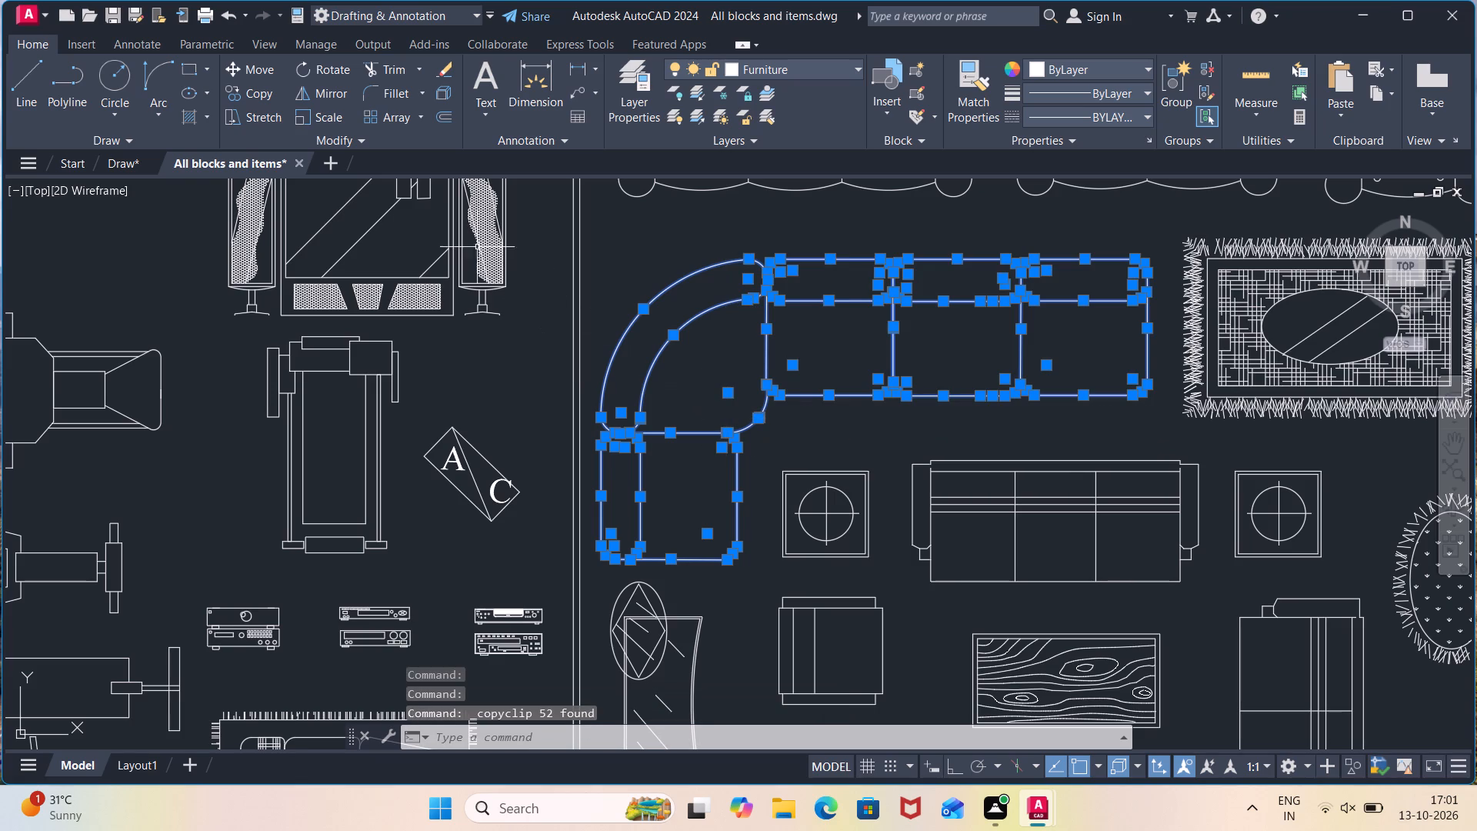
# Paste the corner sofa into the floor plan's large open hall near the east wall, rotated 270 degrees.
pyautogui.click(125, 167)
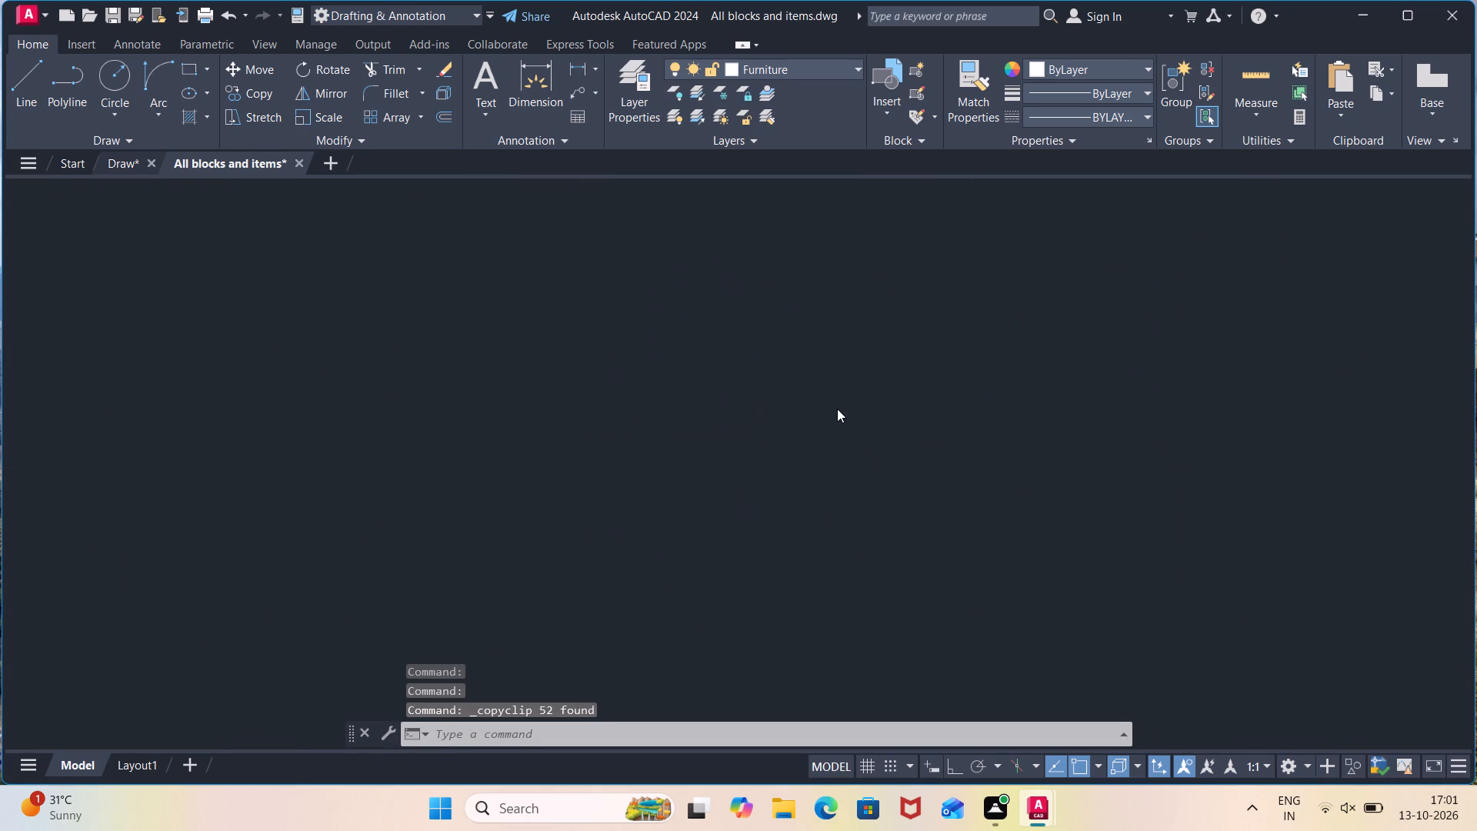
pyautogui.scroll(-4, 845, 413)
pyautogui.moveTo(972, 349); pyautogui.dragTo(972, 349, button='middle')
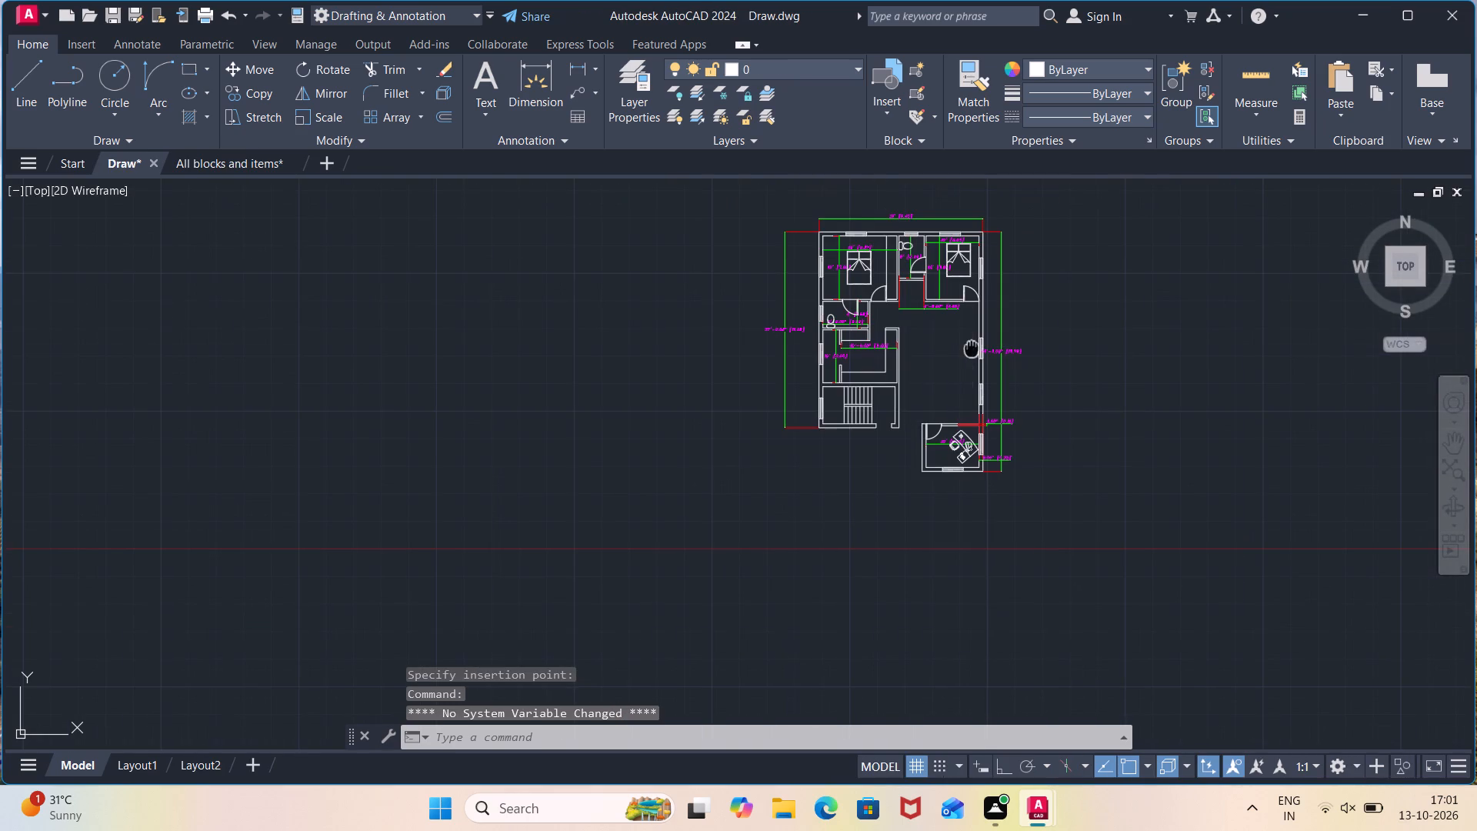
pyautogui.moveTo(972, 349); pyautogui.dragTo(929, 408, button='middle')
pyautogui.scroll(3, 927, 405)
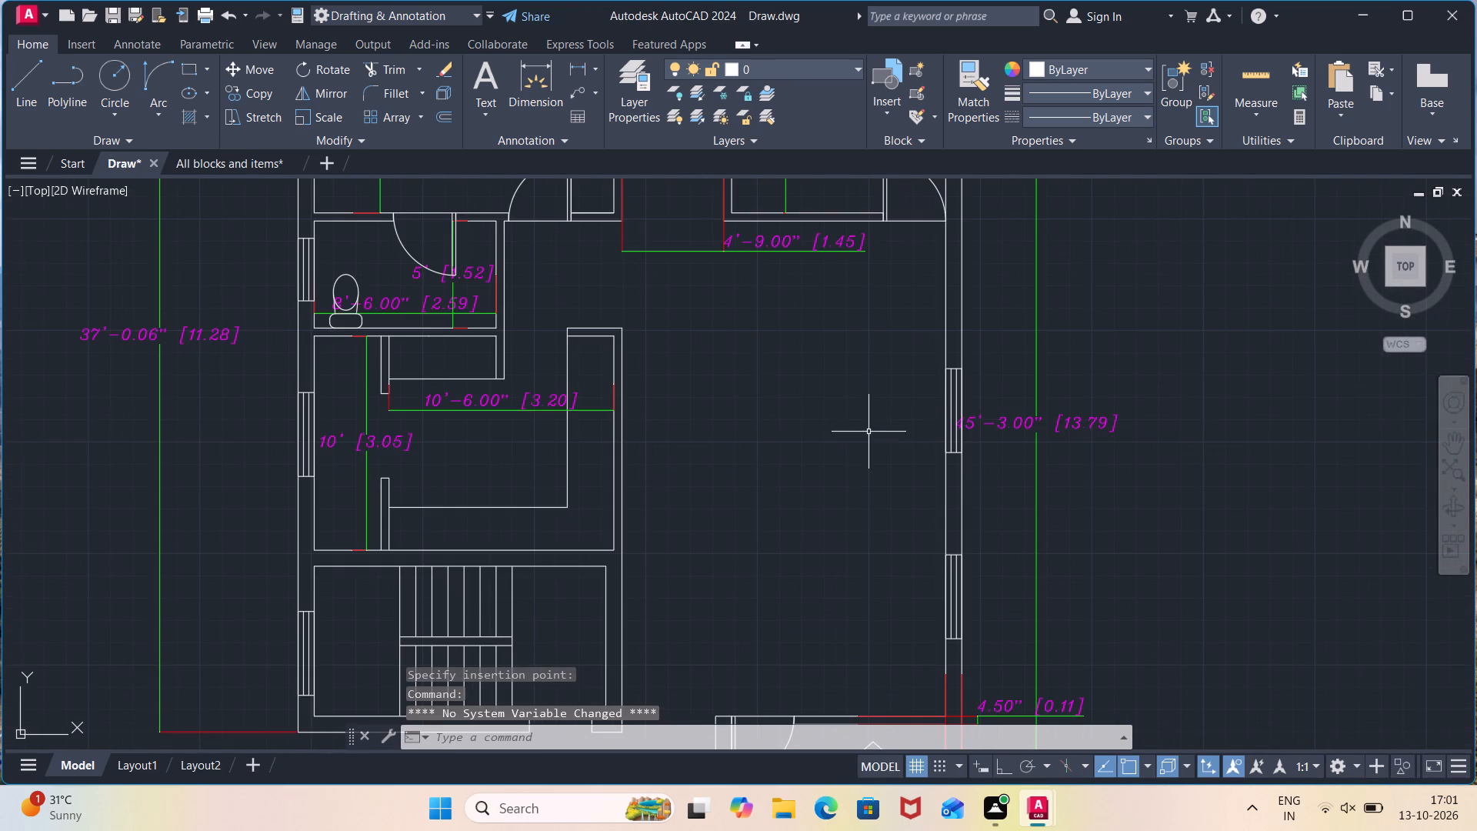
pyautogui.hotkey('ctrl', 'v')
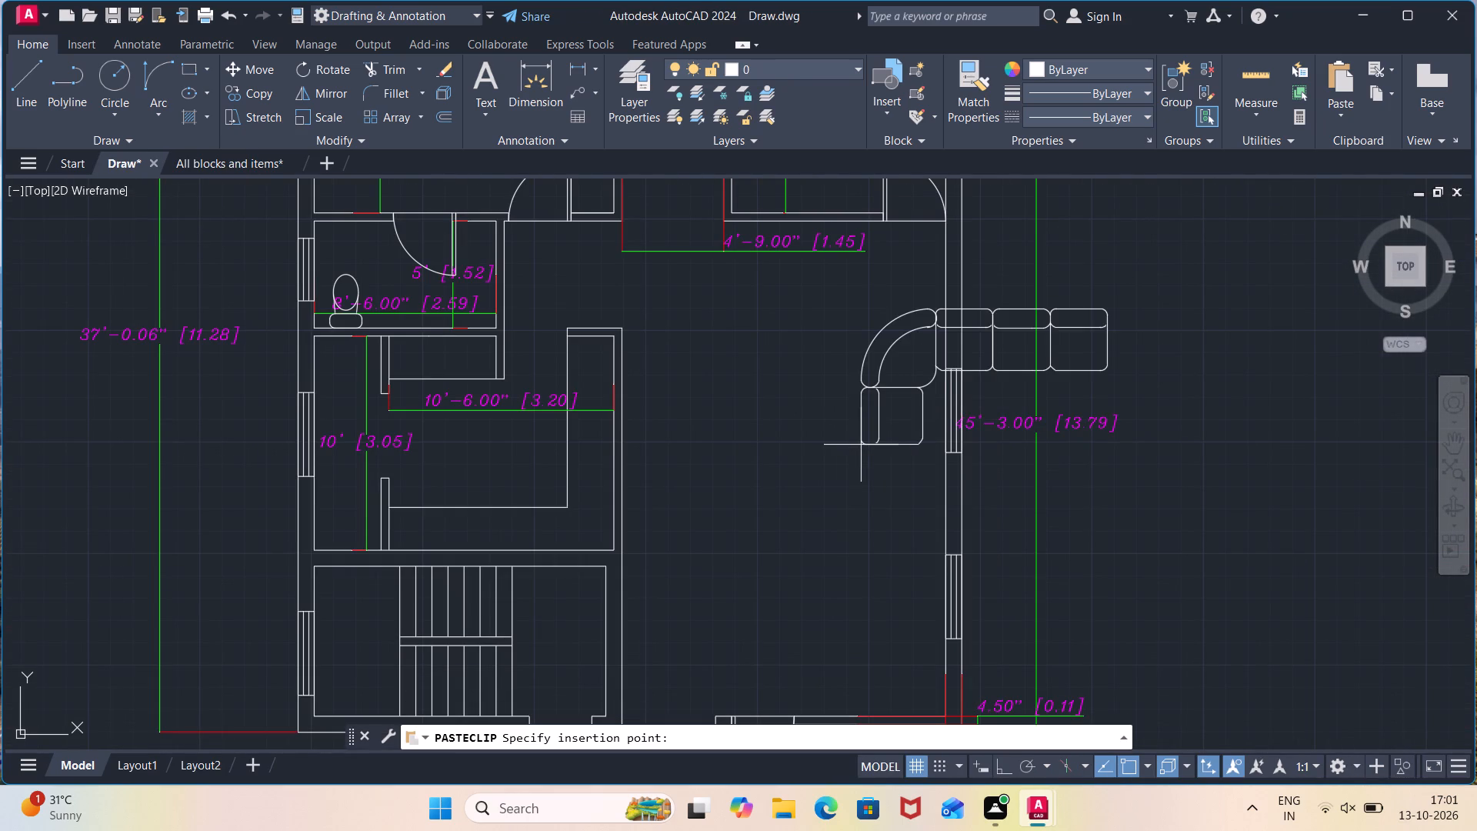
pyautogui.write('ro')
pyautogui.press('Return')
pyautogui.write('270')
pyautogui.press('Return')
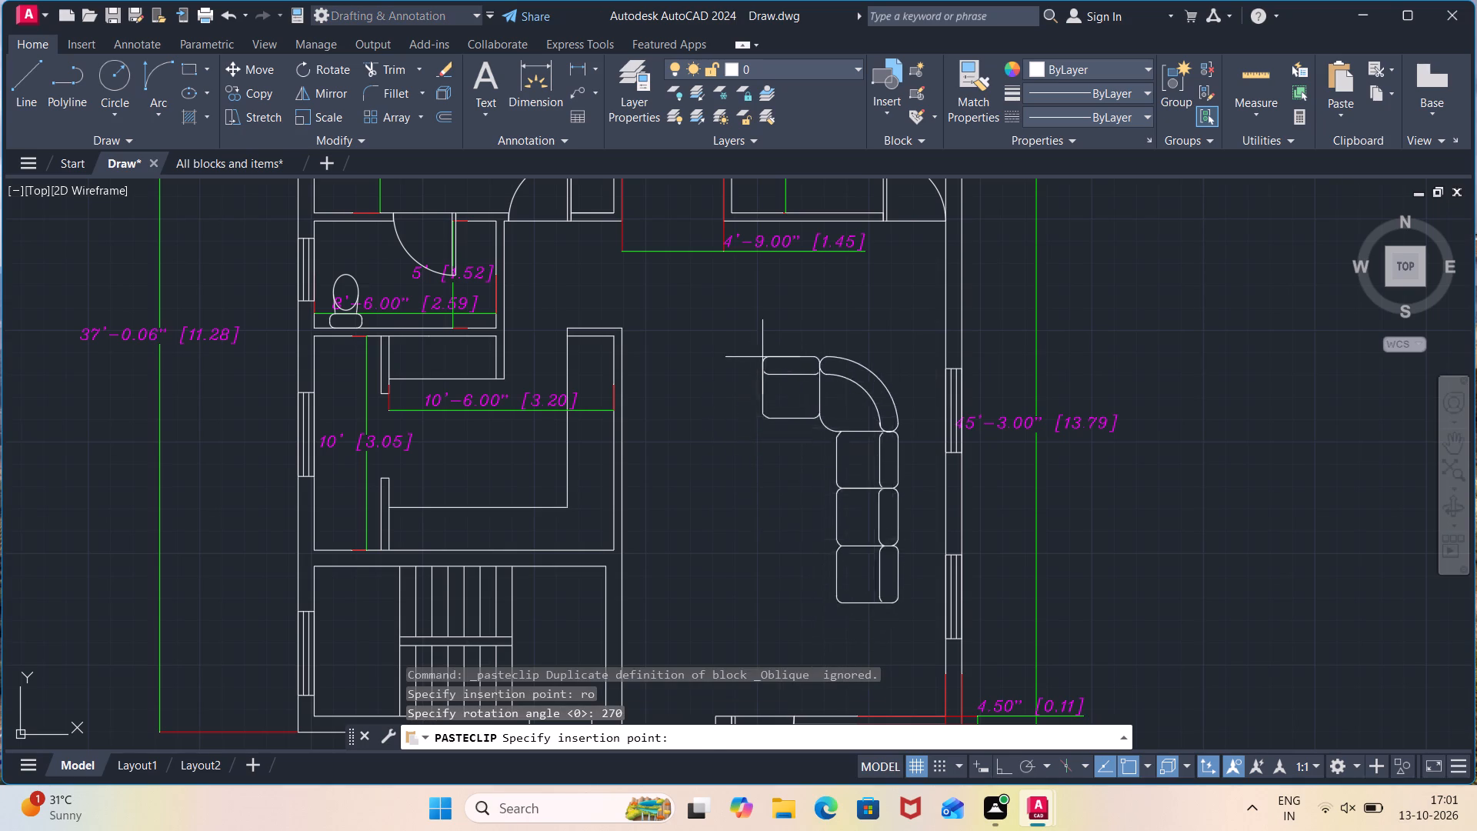
pyautogui.moveTo(795, 362); pyautogui.dragTo(808, 282, button='middle')
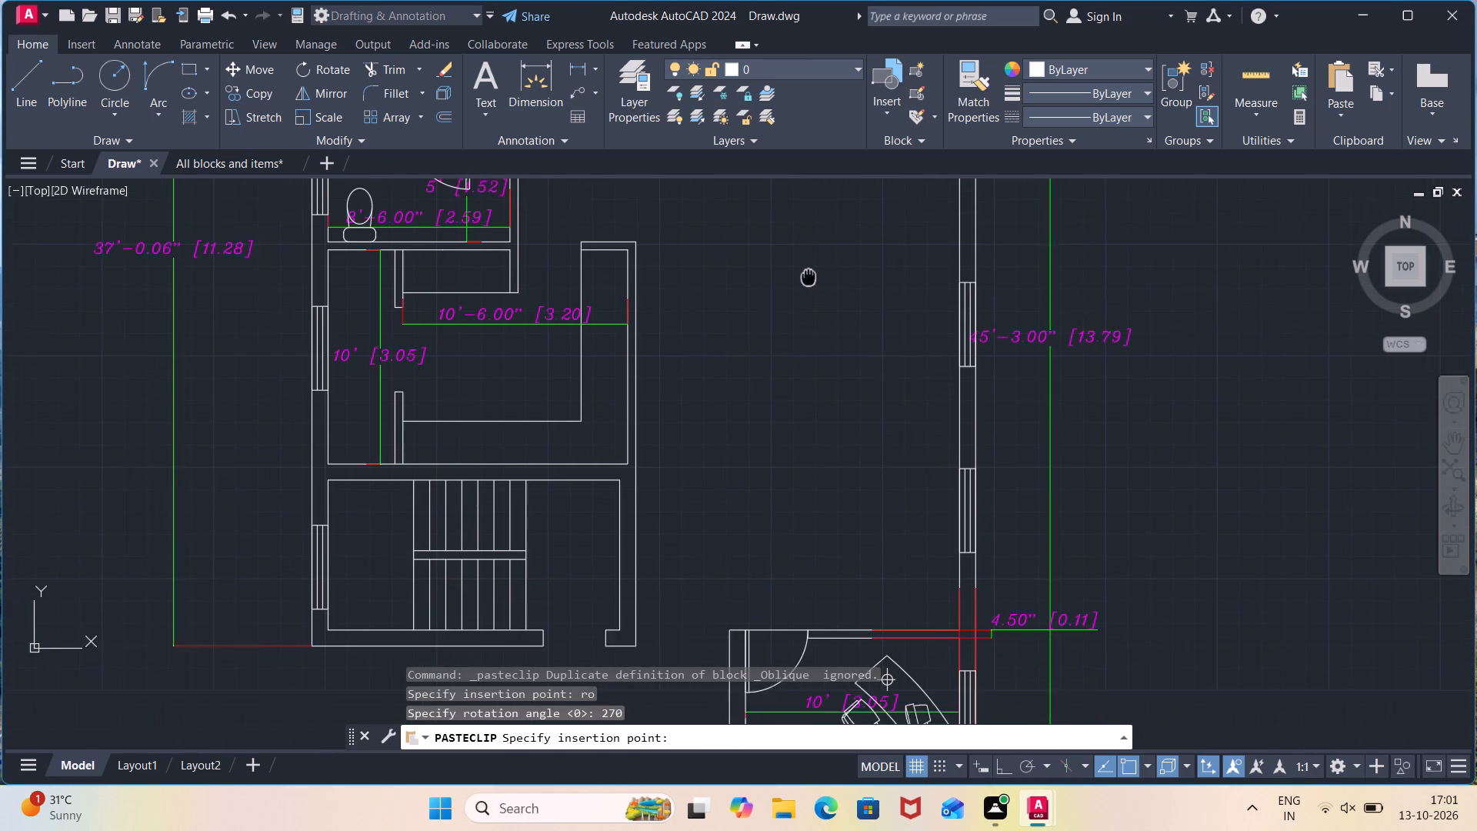
pyautogui.moveTo(808, 282); pyautogui.dragTo(809, 249, button='middle')
pyautogui.moveTo(819, 197); pyautogui.dragTo(817, 200, button='middle')
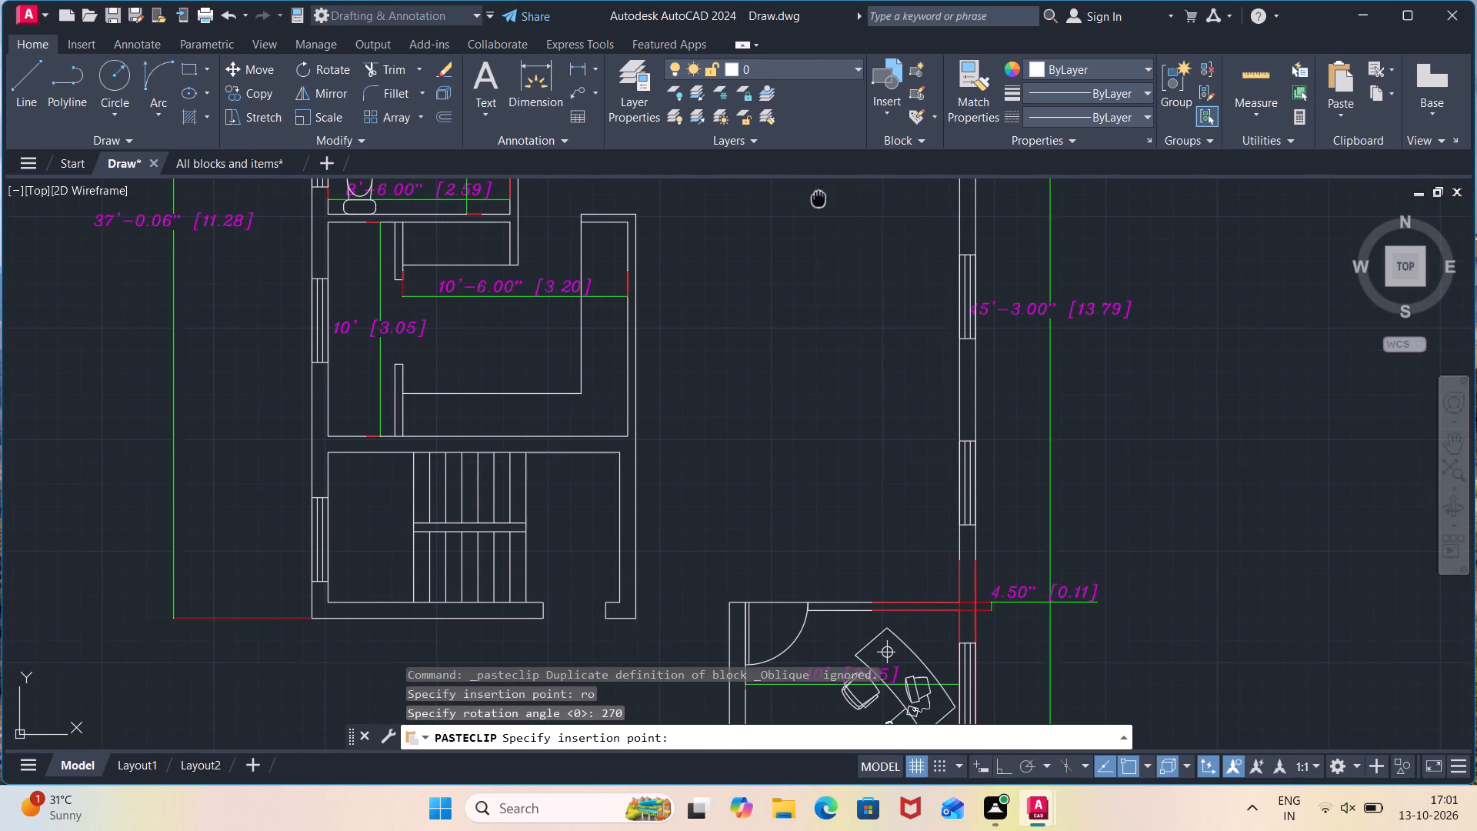
pyautogui.moveTo(817, 200); pyautogui.dragTo(781, 312, button='middle')
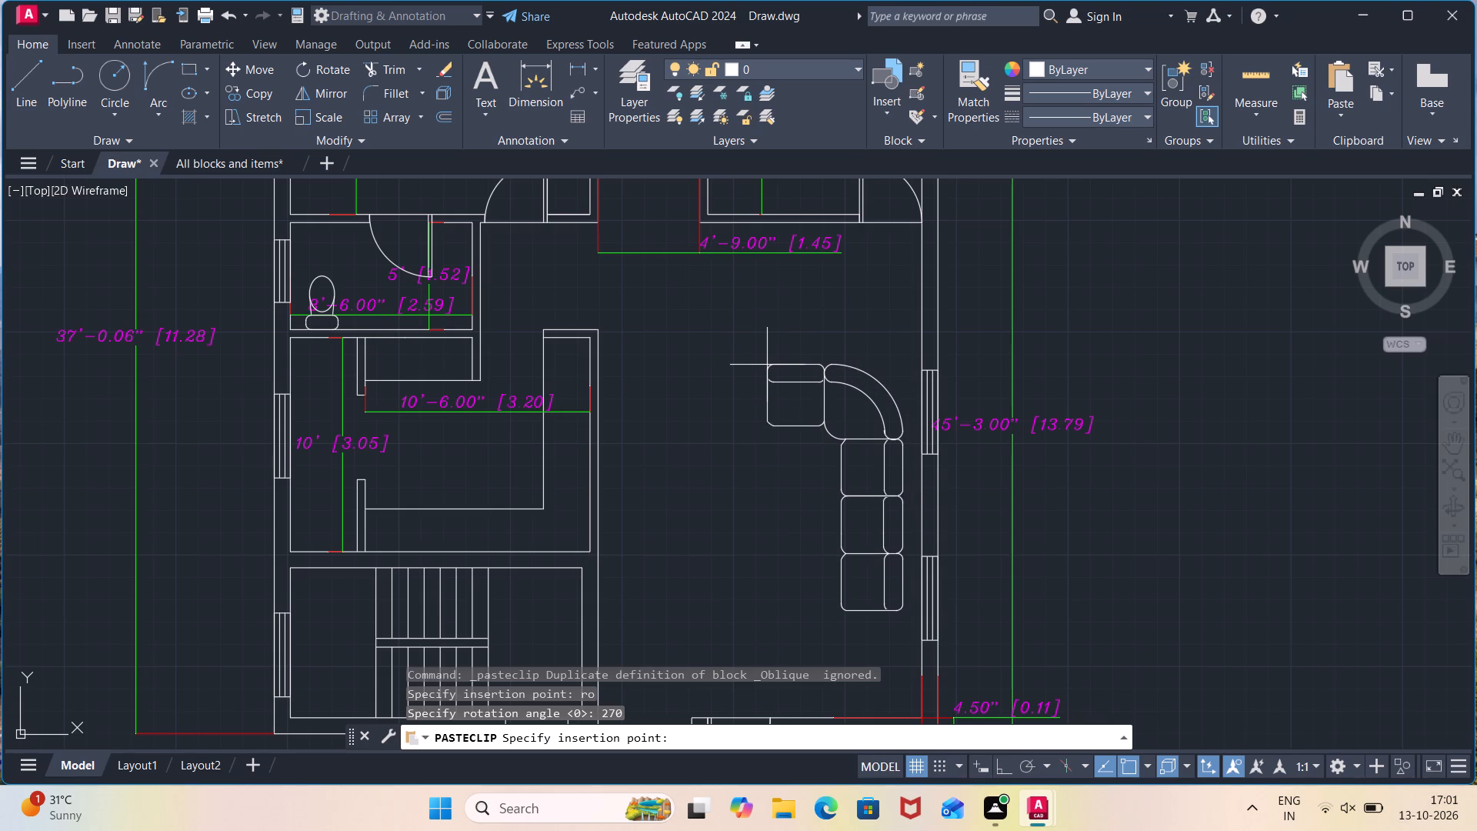
pyautogui.click(775, 375)
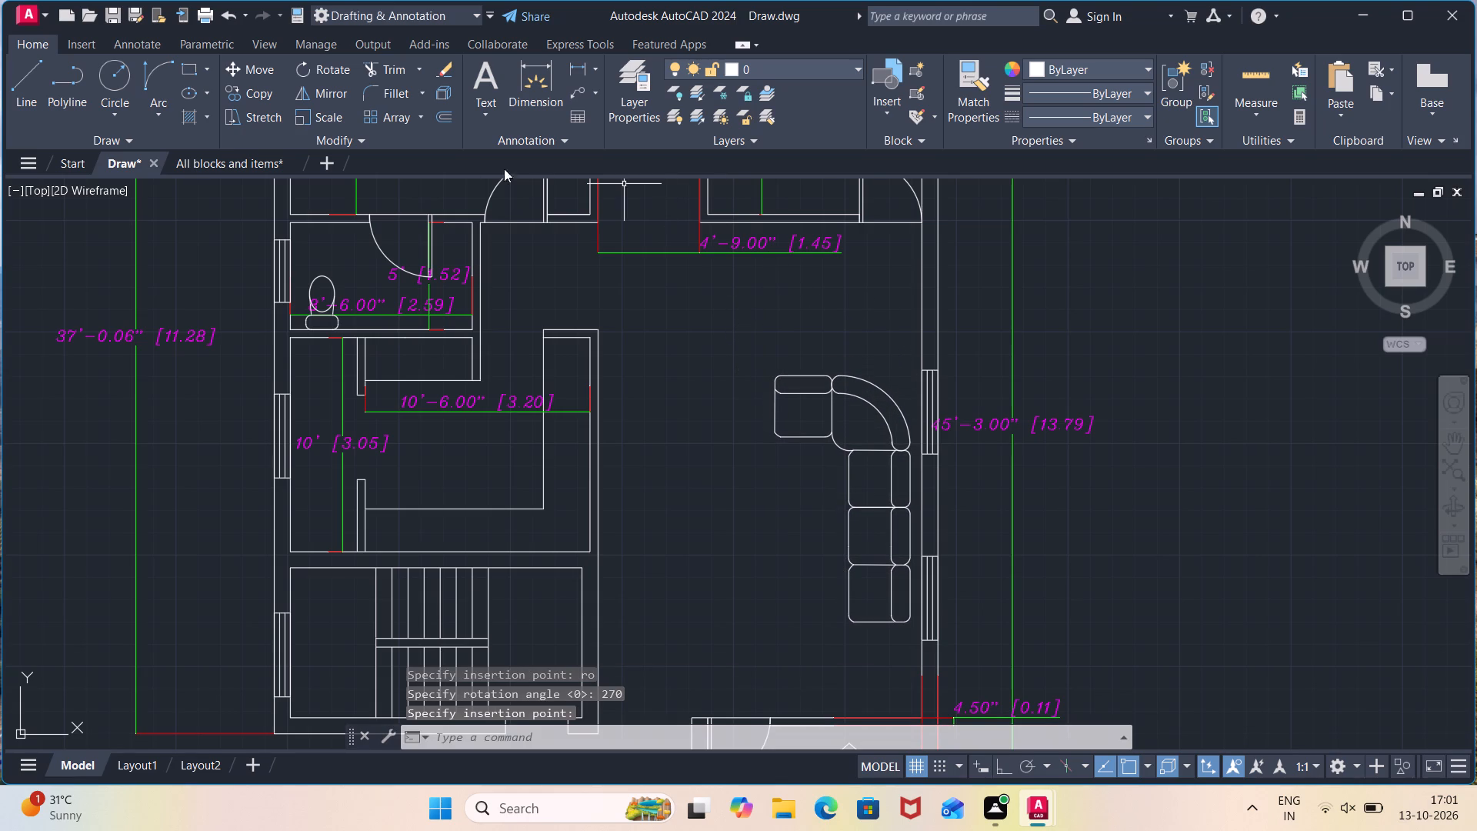
# In the All blocks and items drawing, select the round dining table with its six chairs and copy it to the clipboard.
pyautogui.click(252, 163)
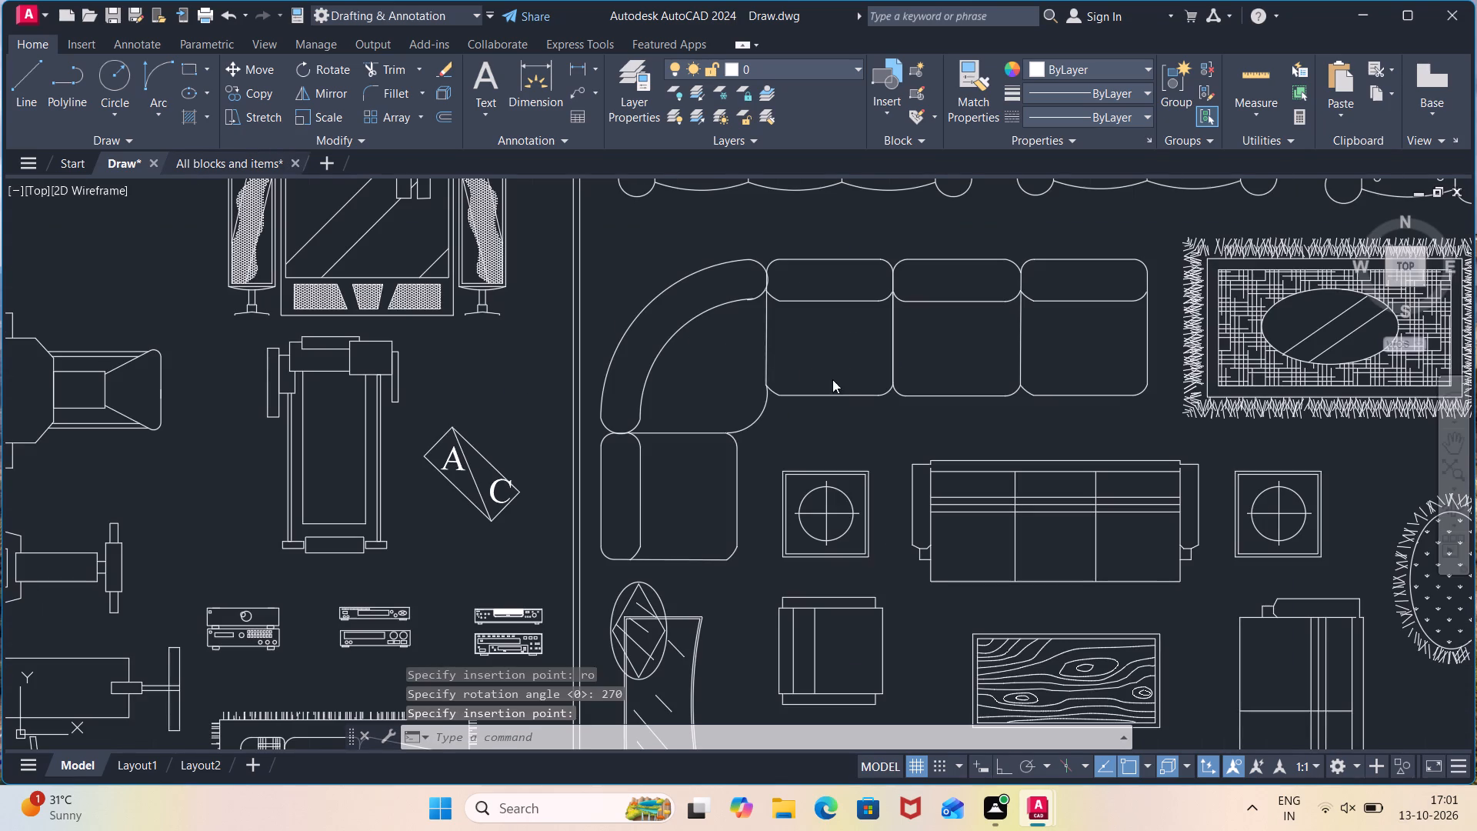
pyautogui.scroll(-4, 852, 380)
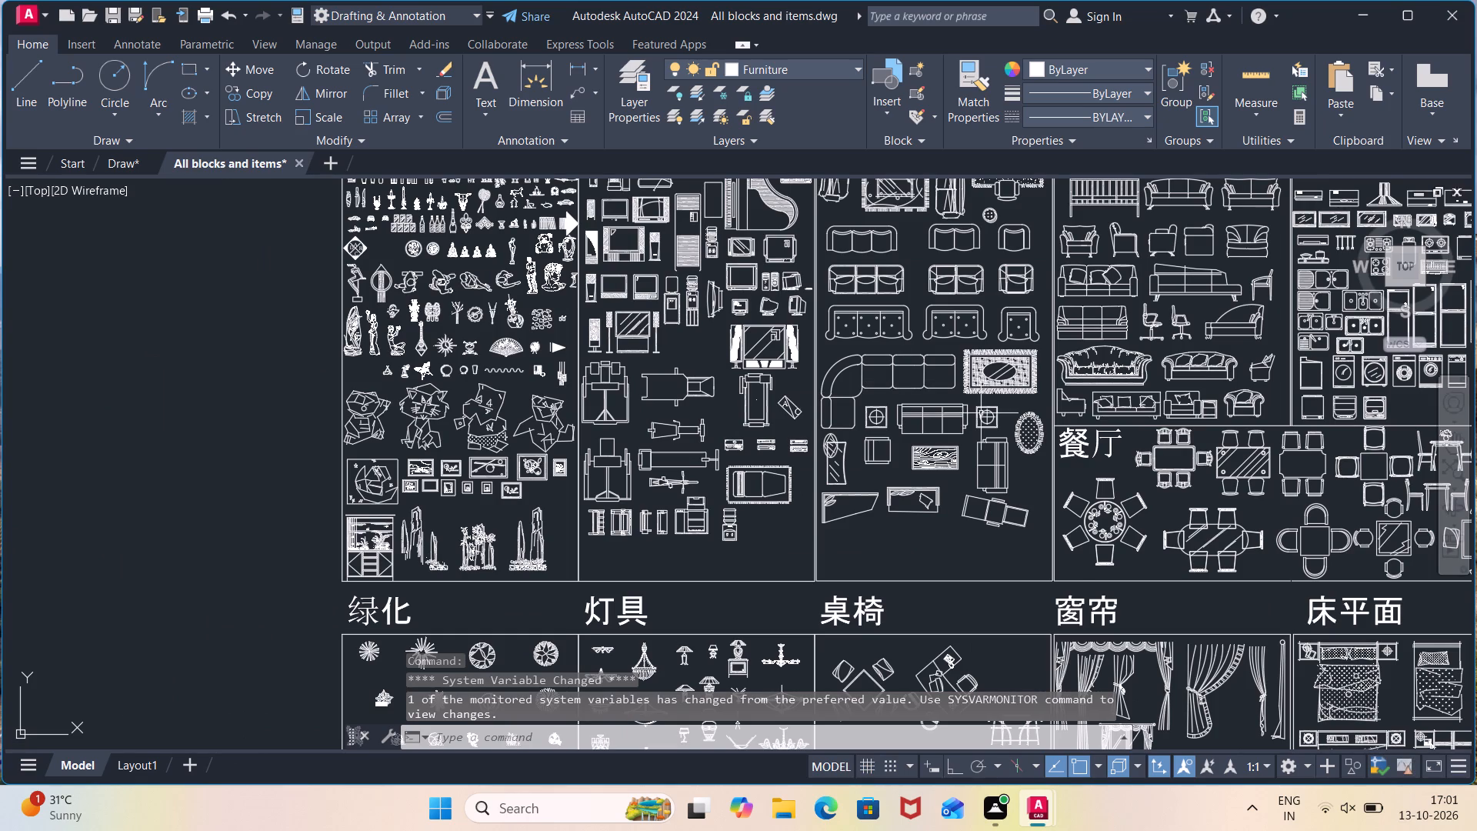
pyautogui.moveTo(1119, 493); pyautogui.dragTo(1006, 419, button='middle')
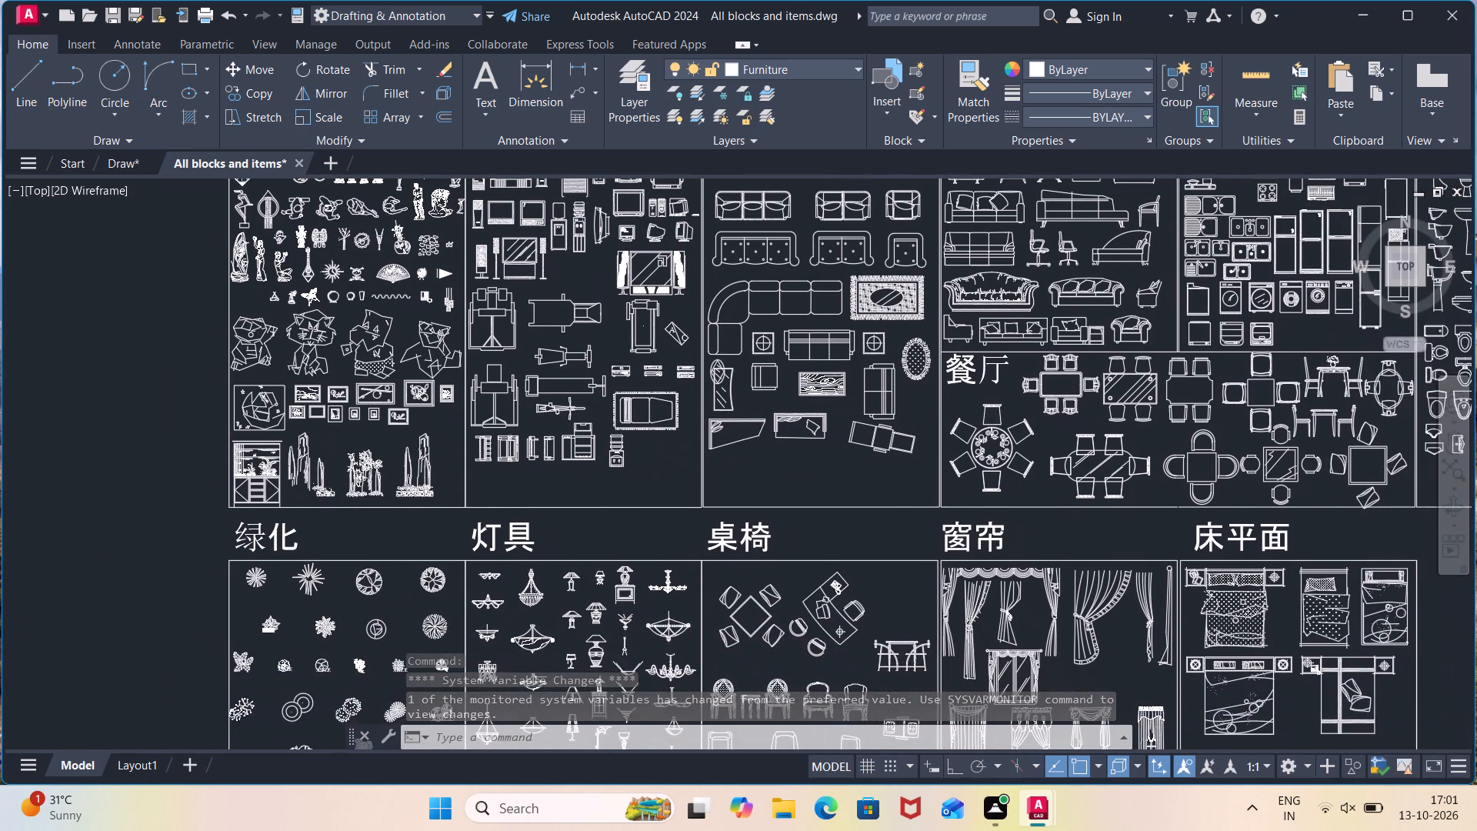
pyautogui.scroll(2, 1020, 411)
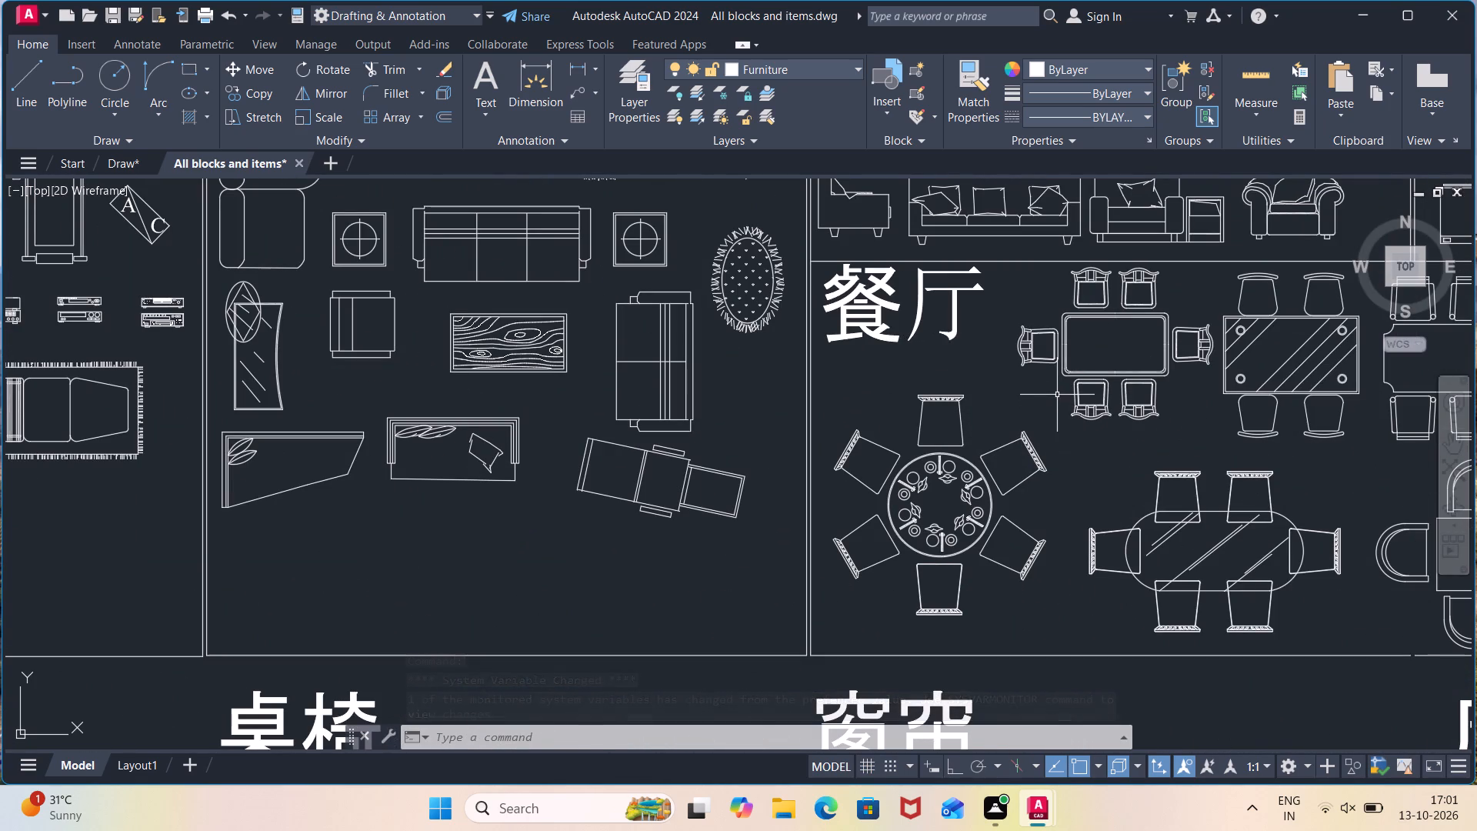
pyautogui.click(1057, 395)
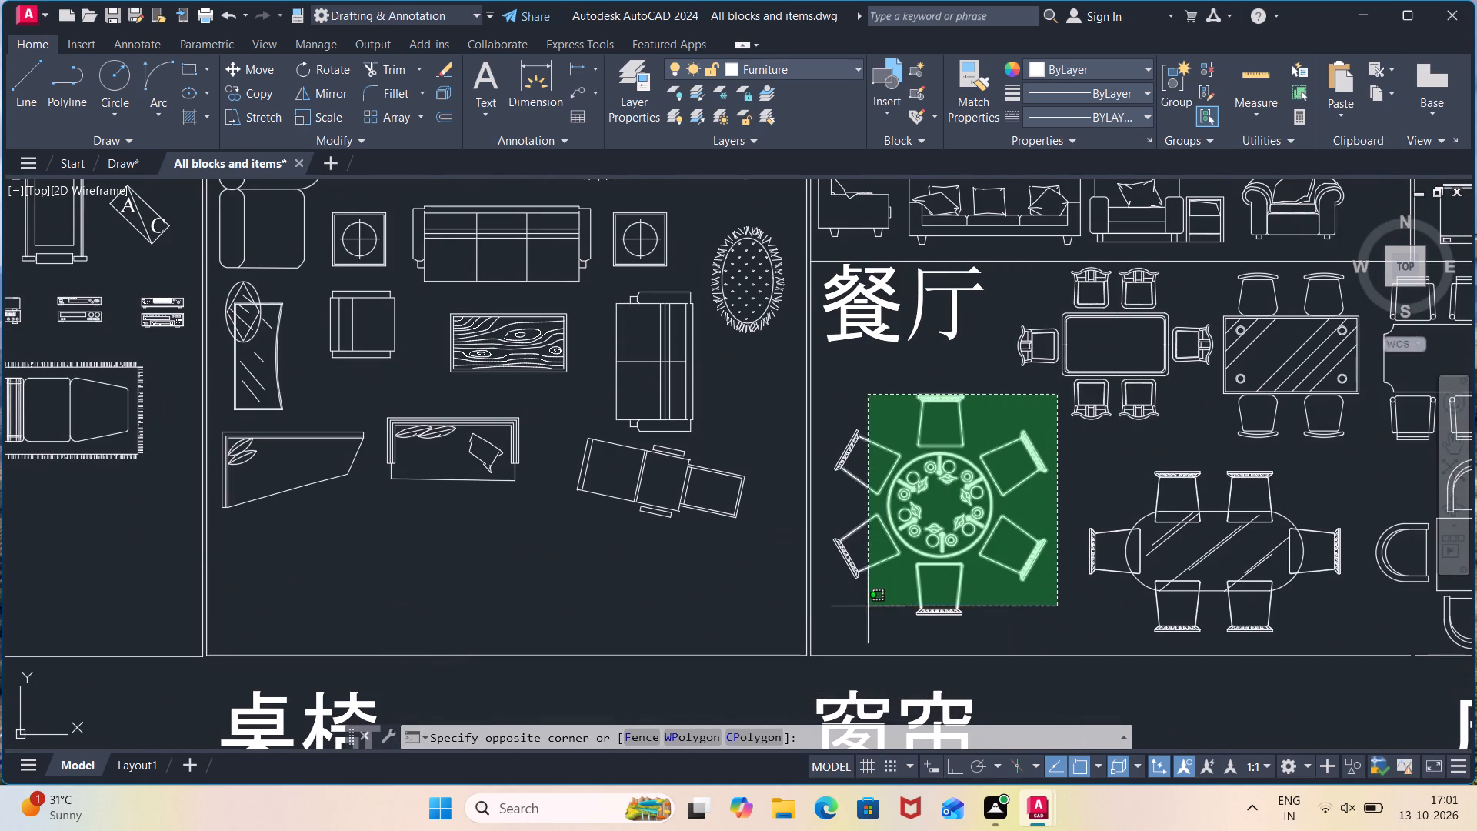
pyautogui.click(826, 634)
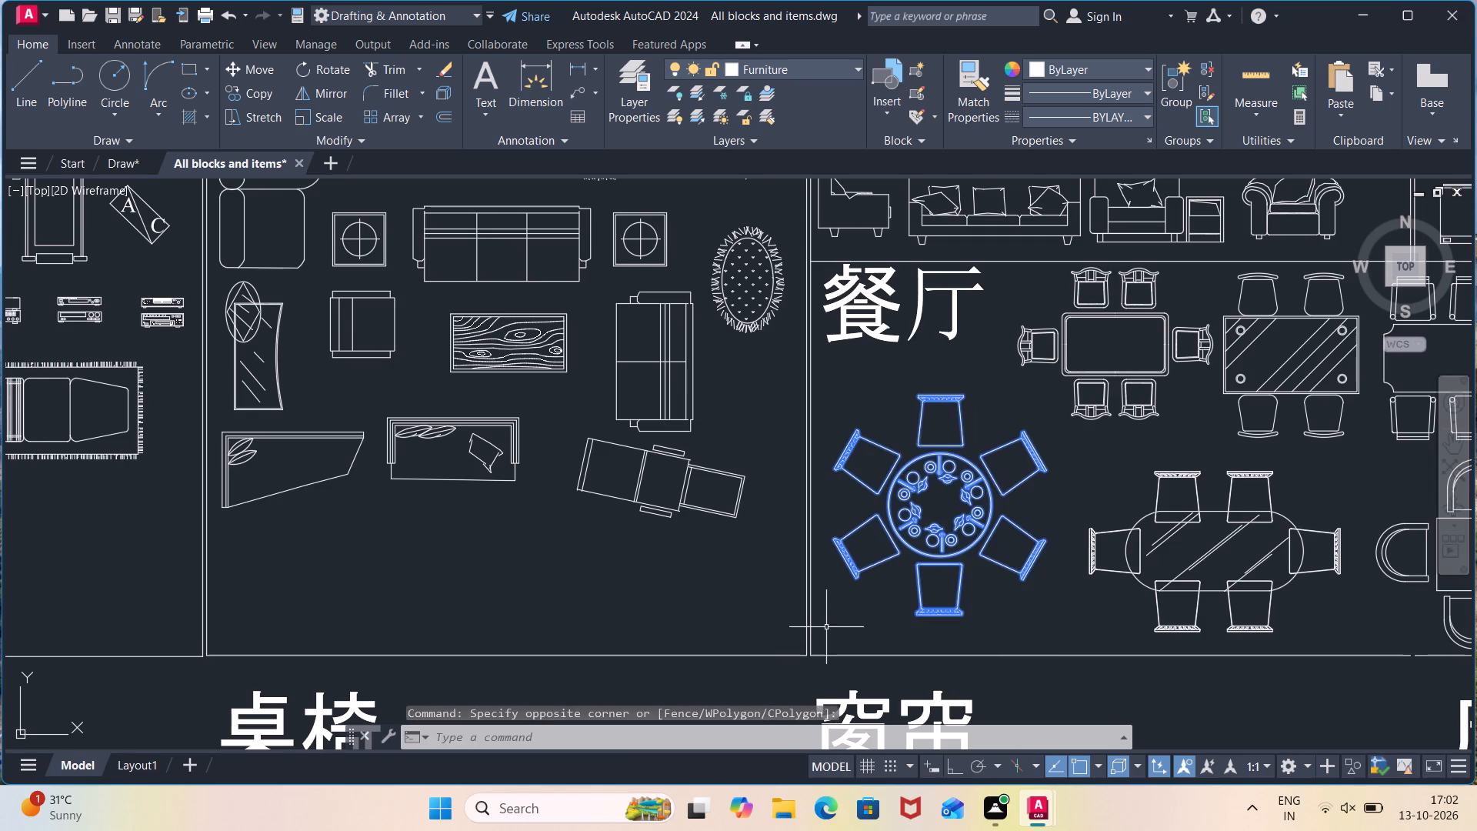
pyautogui.click(993, 358)
pyautogui.click(879, 420)
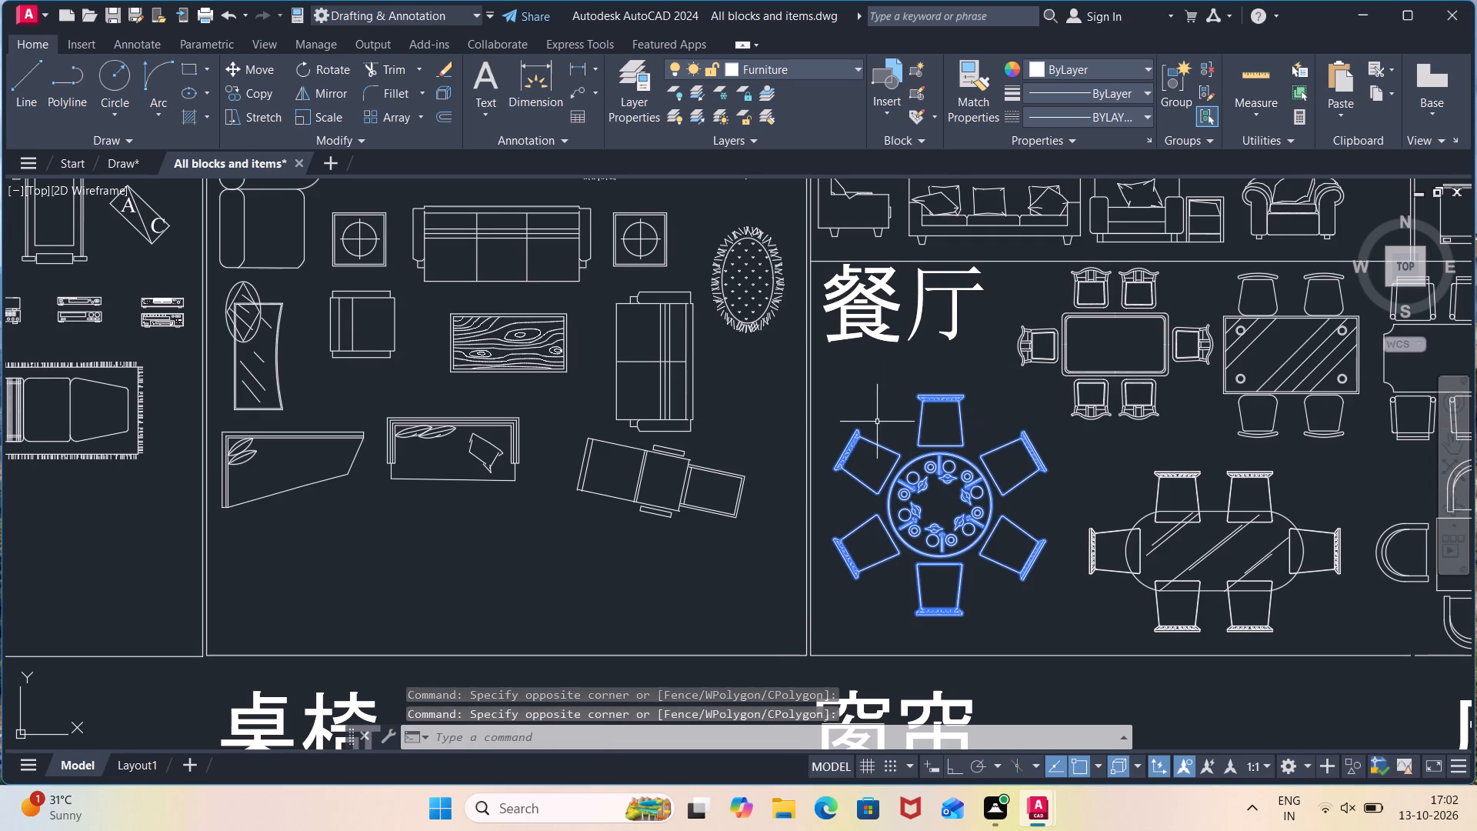
pyautogui.hotkey('ctrl', 'c')
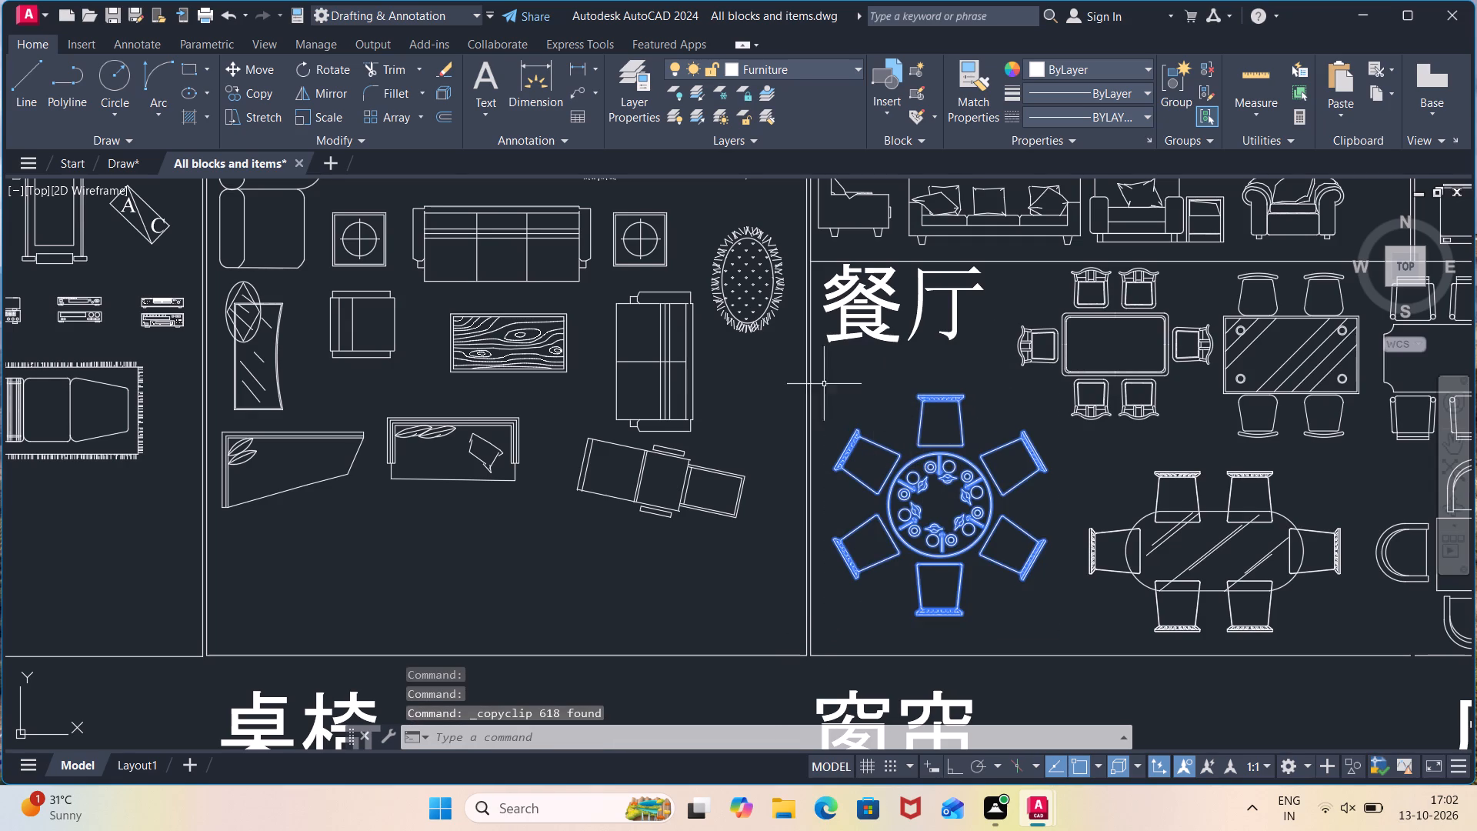
# Switch to the Draw floor plan and paste the round dining set into the upper part of the open hall, northwest of the corner sofa.
pyautogui.click(117, 169)
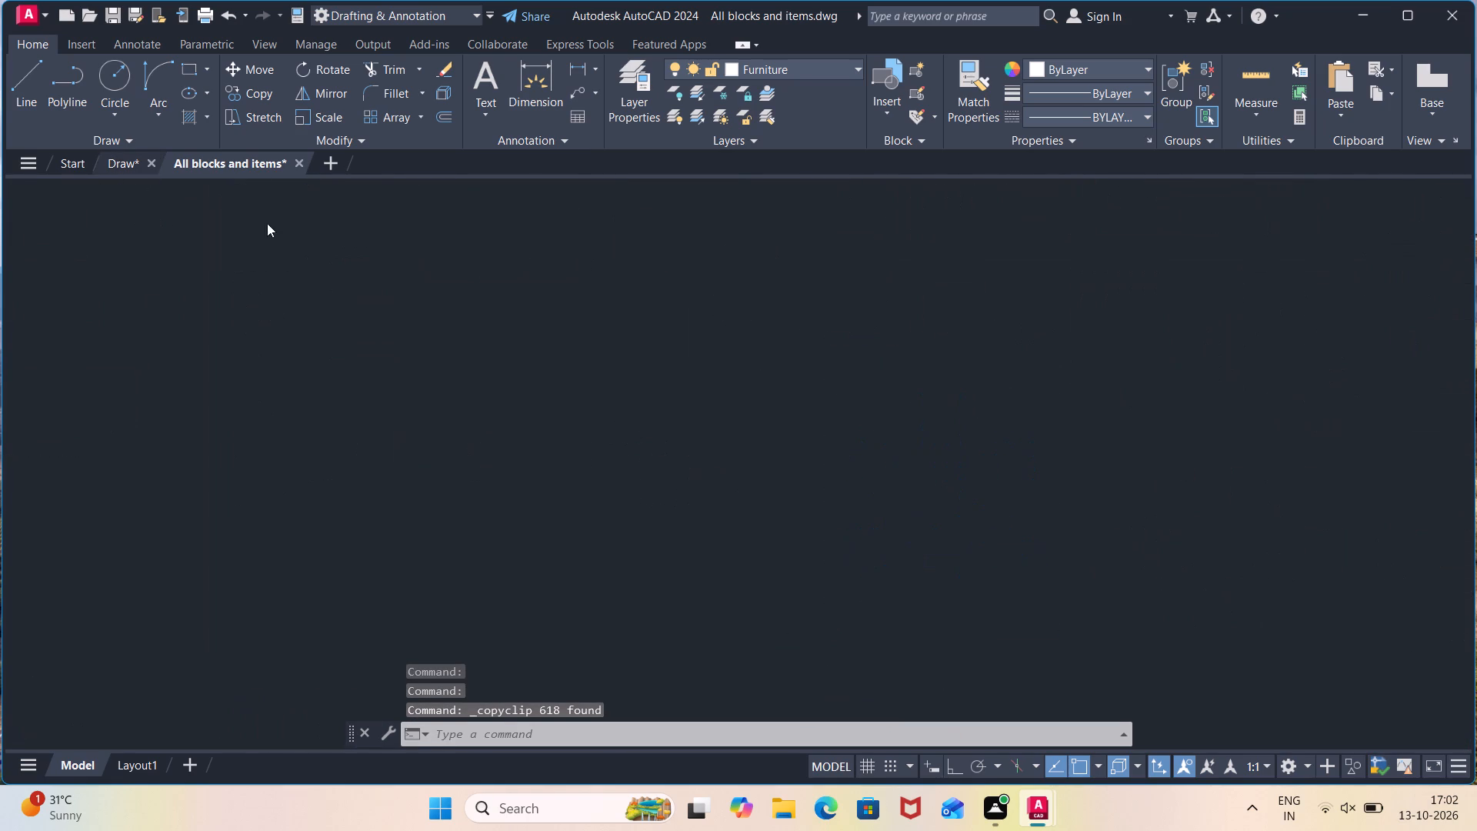
pyautogui.moveTo(753, 569); pyautogui.dragTo(755, 529, button='middle')
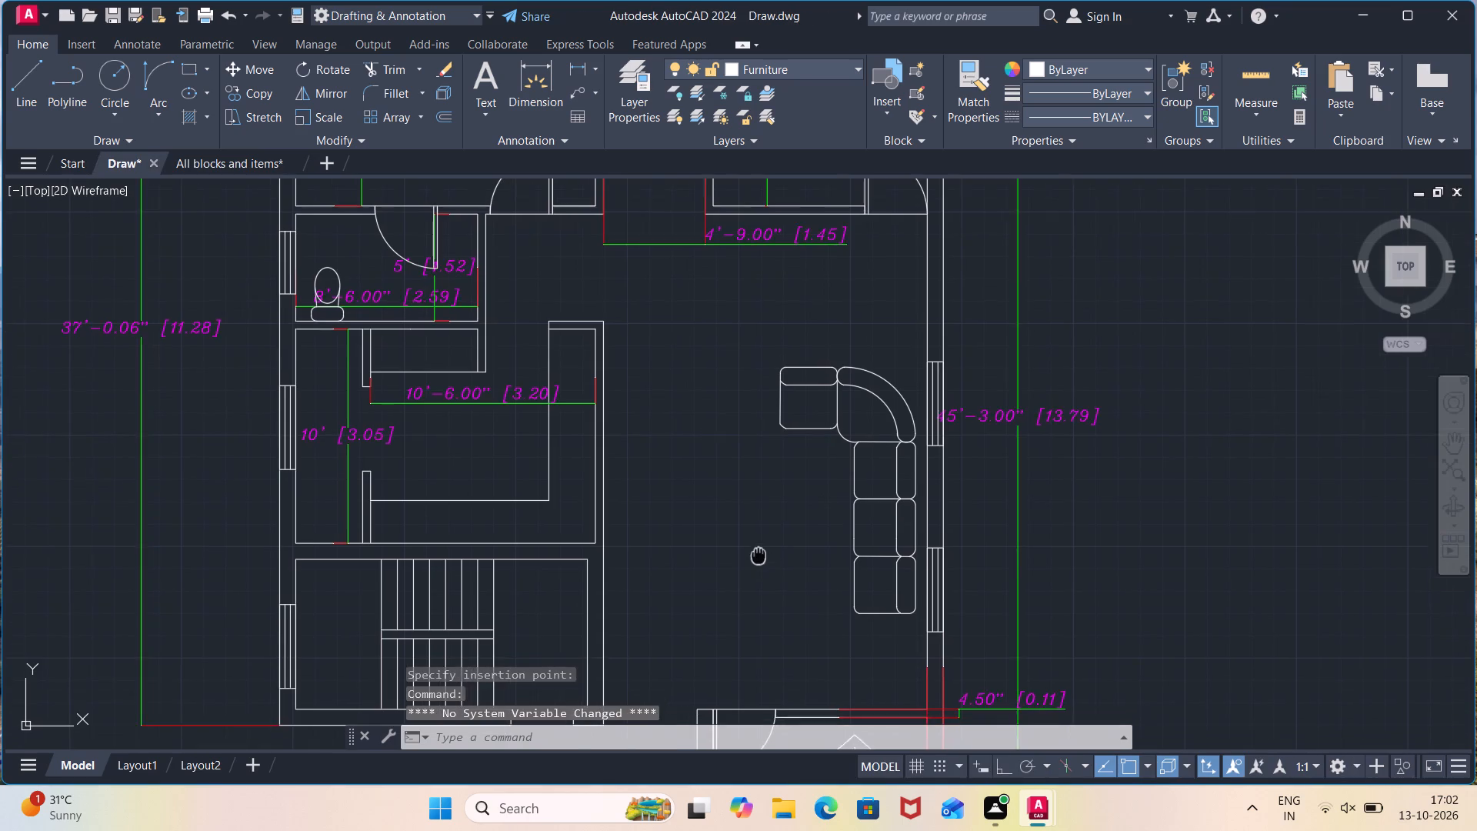
pyautogui.moveTo(755, 529); pyautogui.dragTo(702, 342, button='middle')
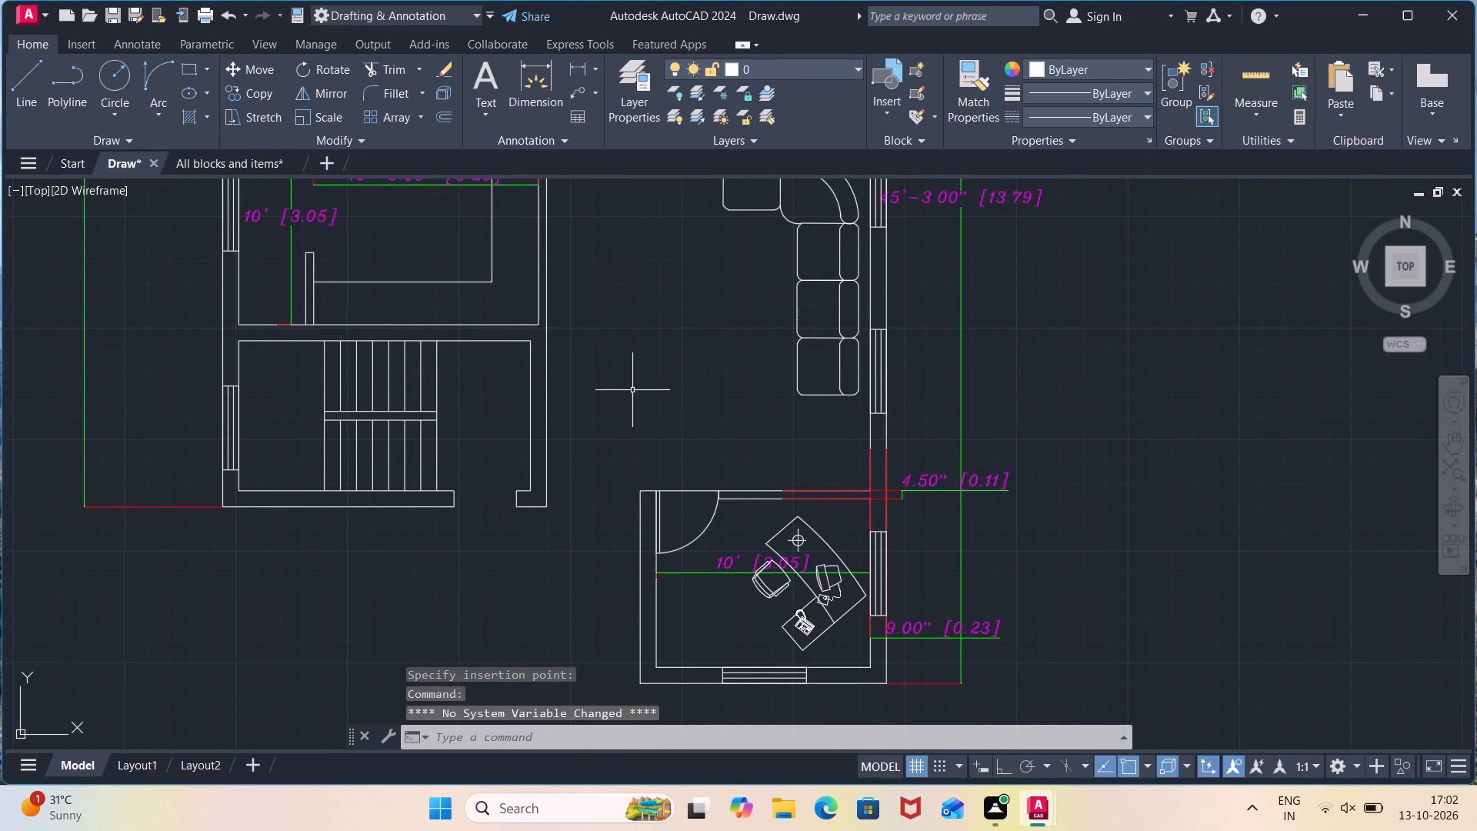
pyautogui.moveTo(608, 307); pyautogui.dragTo(602, 599, button='middle')
pyautogui.click(593, 402)
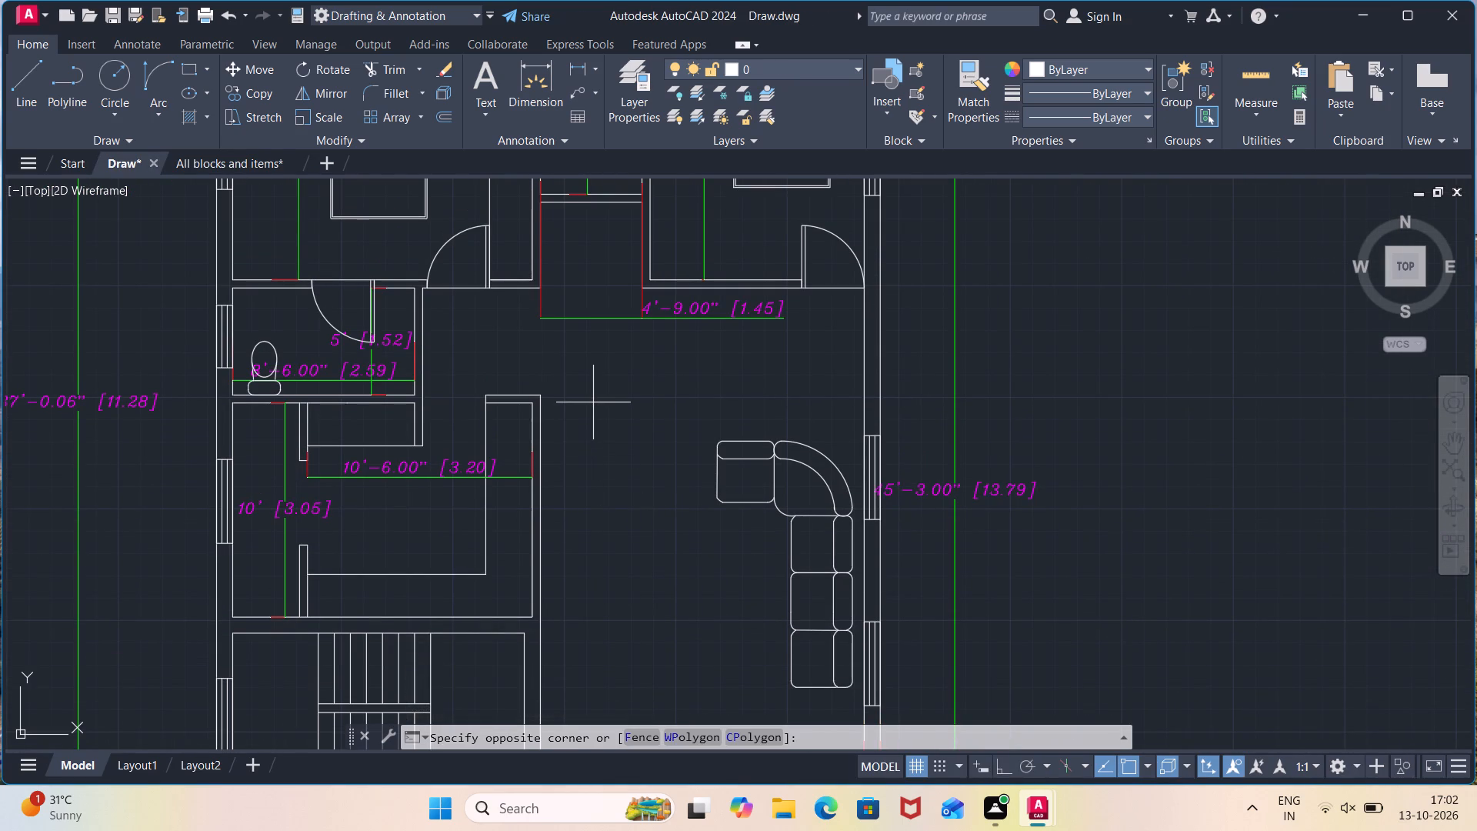
pyautogui.hotkey('ctrl', 'v')
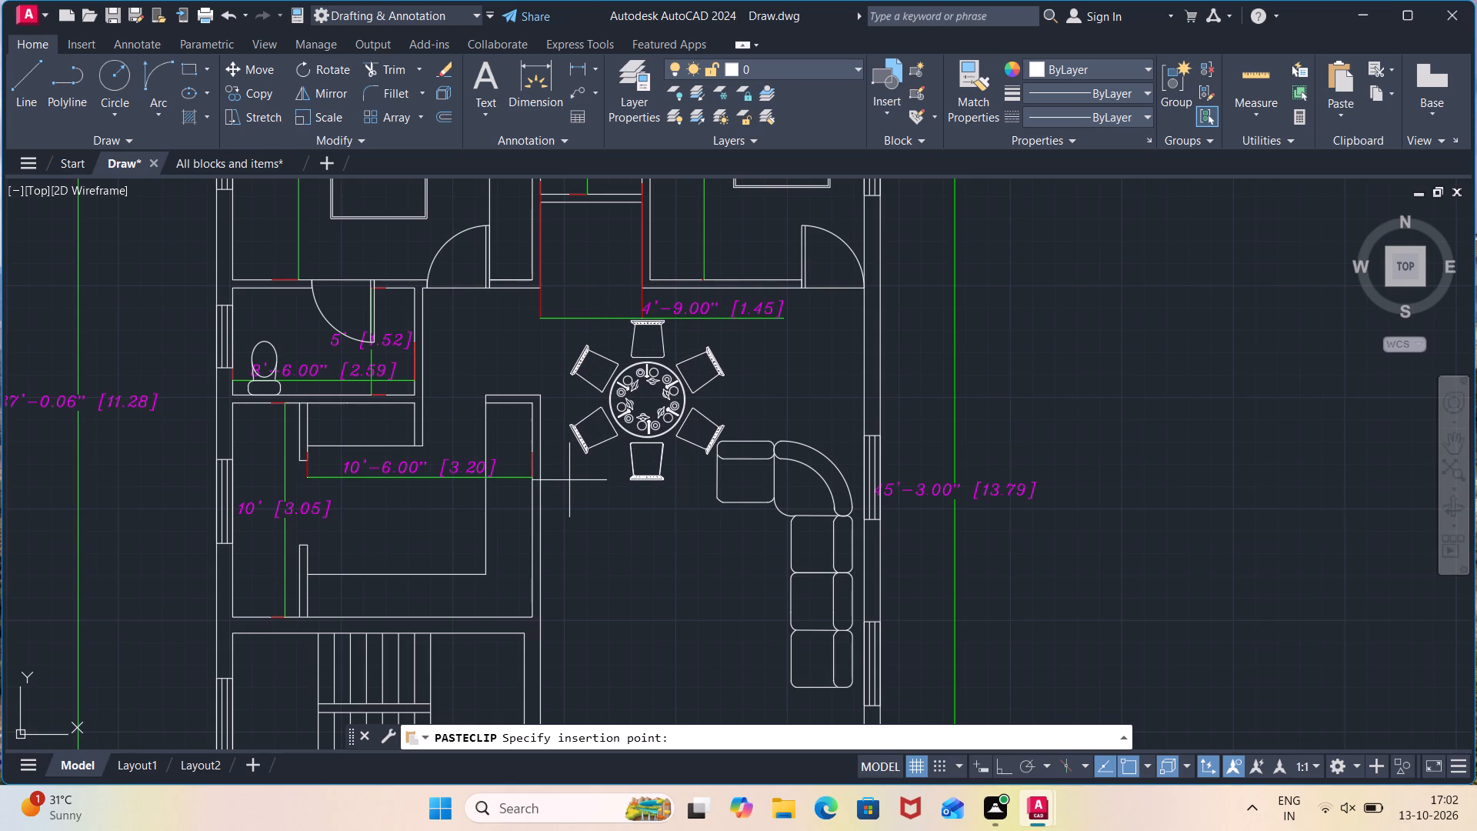
pyautogui.click(562, 475)
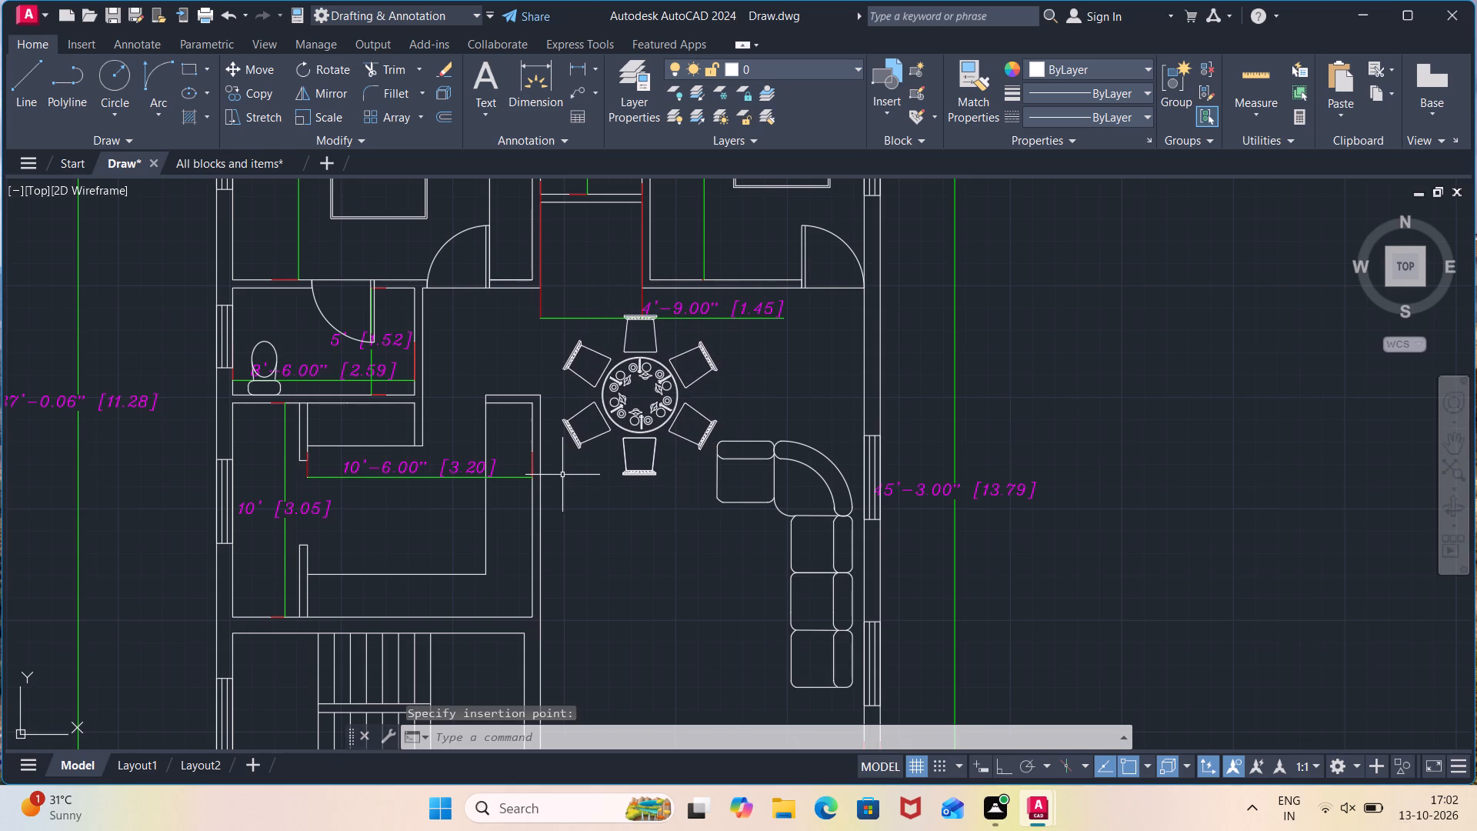
# Move the whole corner sofa a short way south along the hall's east wall, away from the dining set.
pyautogui.click(722, 434)
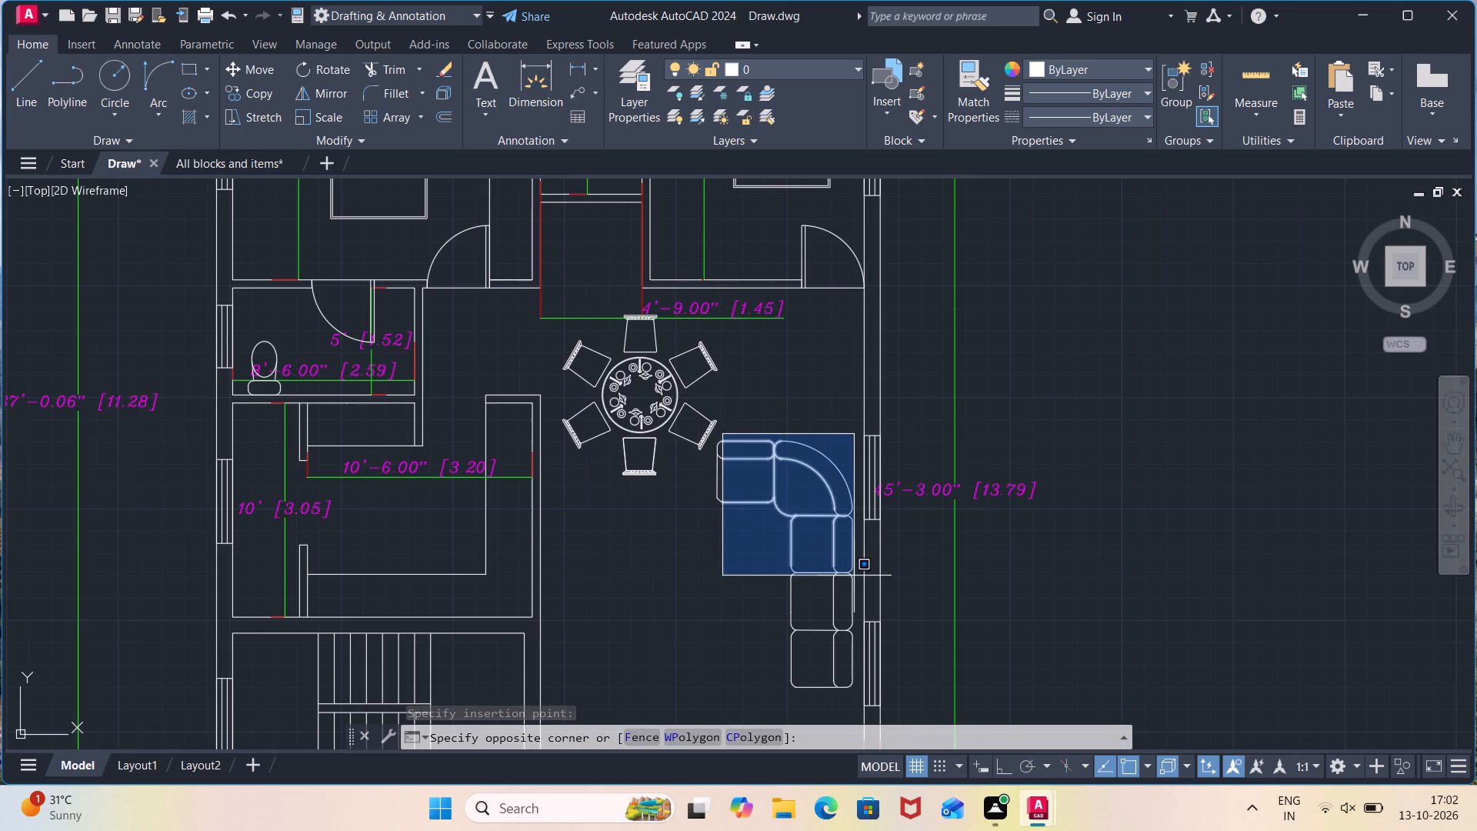
pyautogui.click(859, 703)
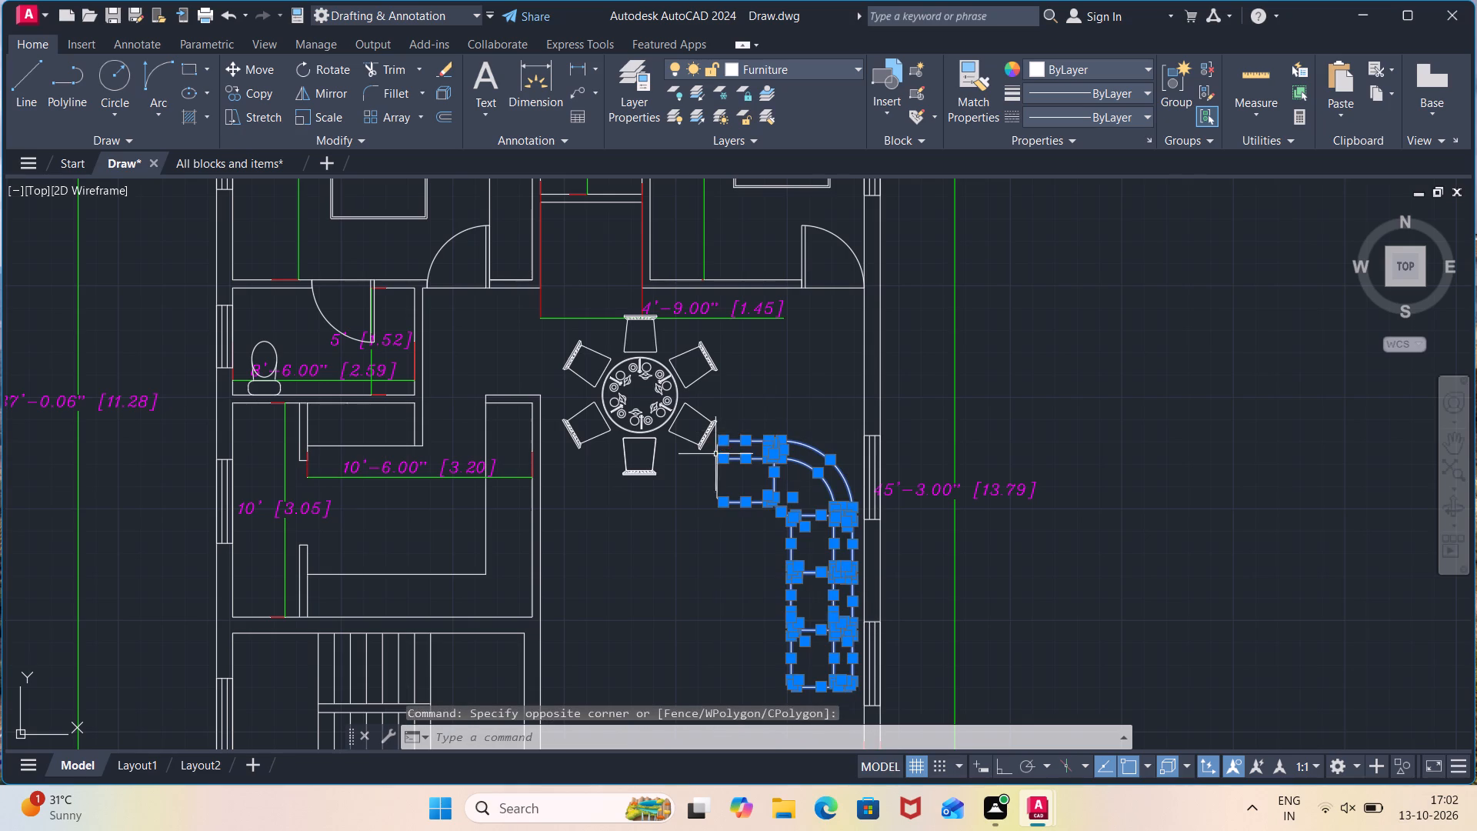
pyautogui.scroll(3, 715, 459)
pyautogui.click(732, 359)
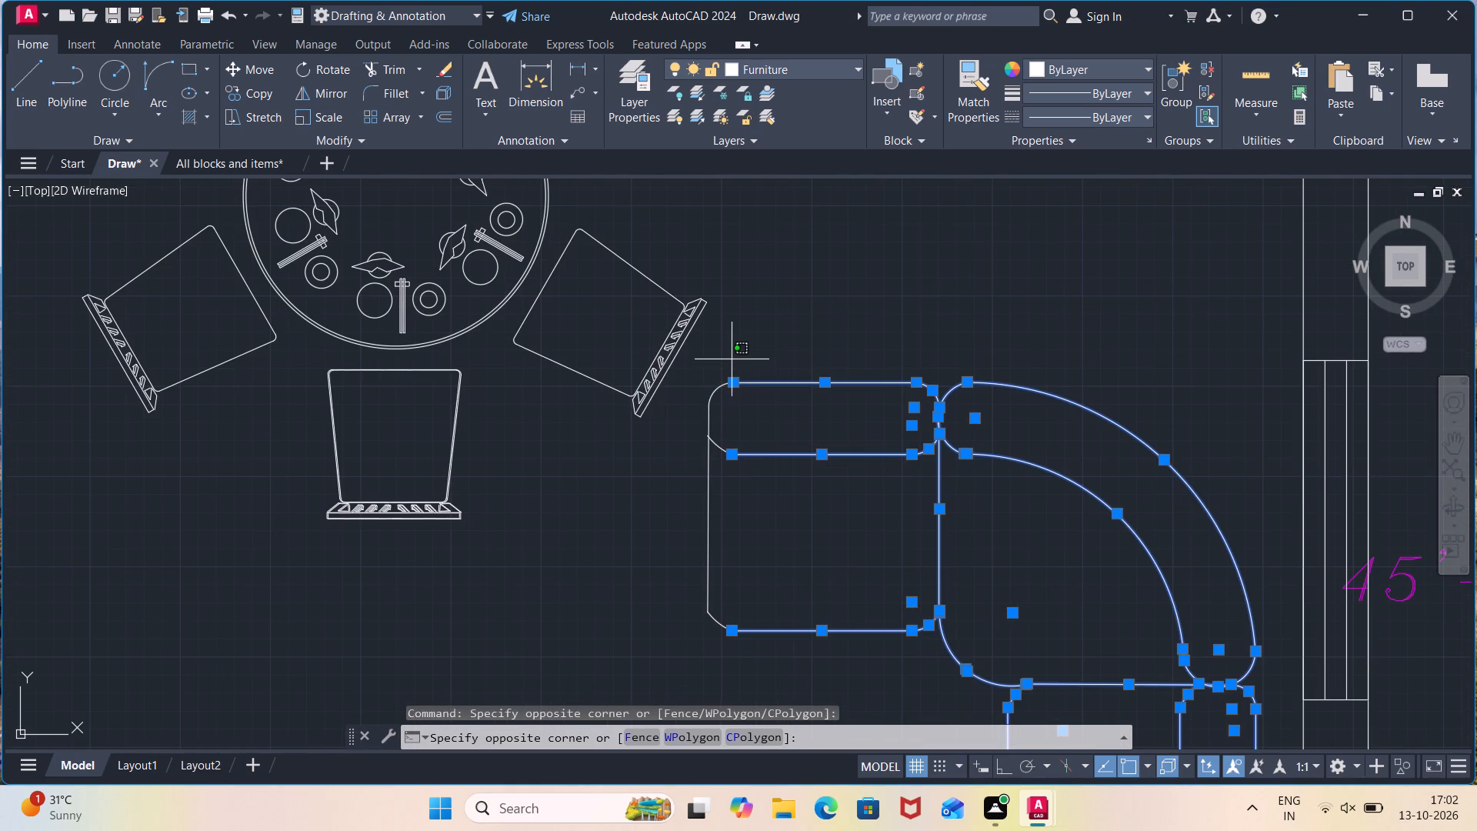
pyautogui.click(692, 658)
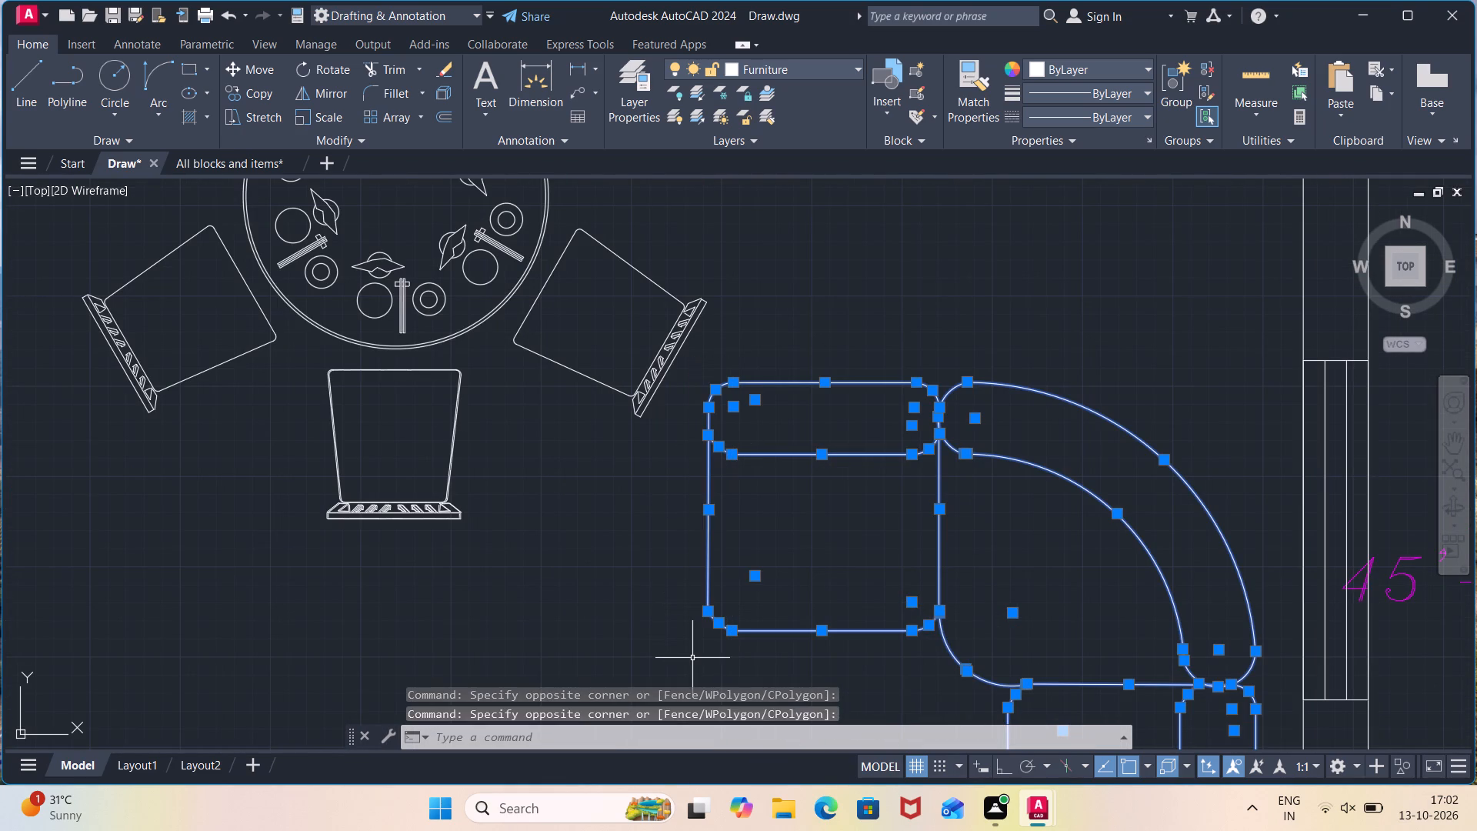
pyautogui.press('m')
pyautogui.press('Return')
pyautogui.click(711, 626)
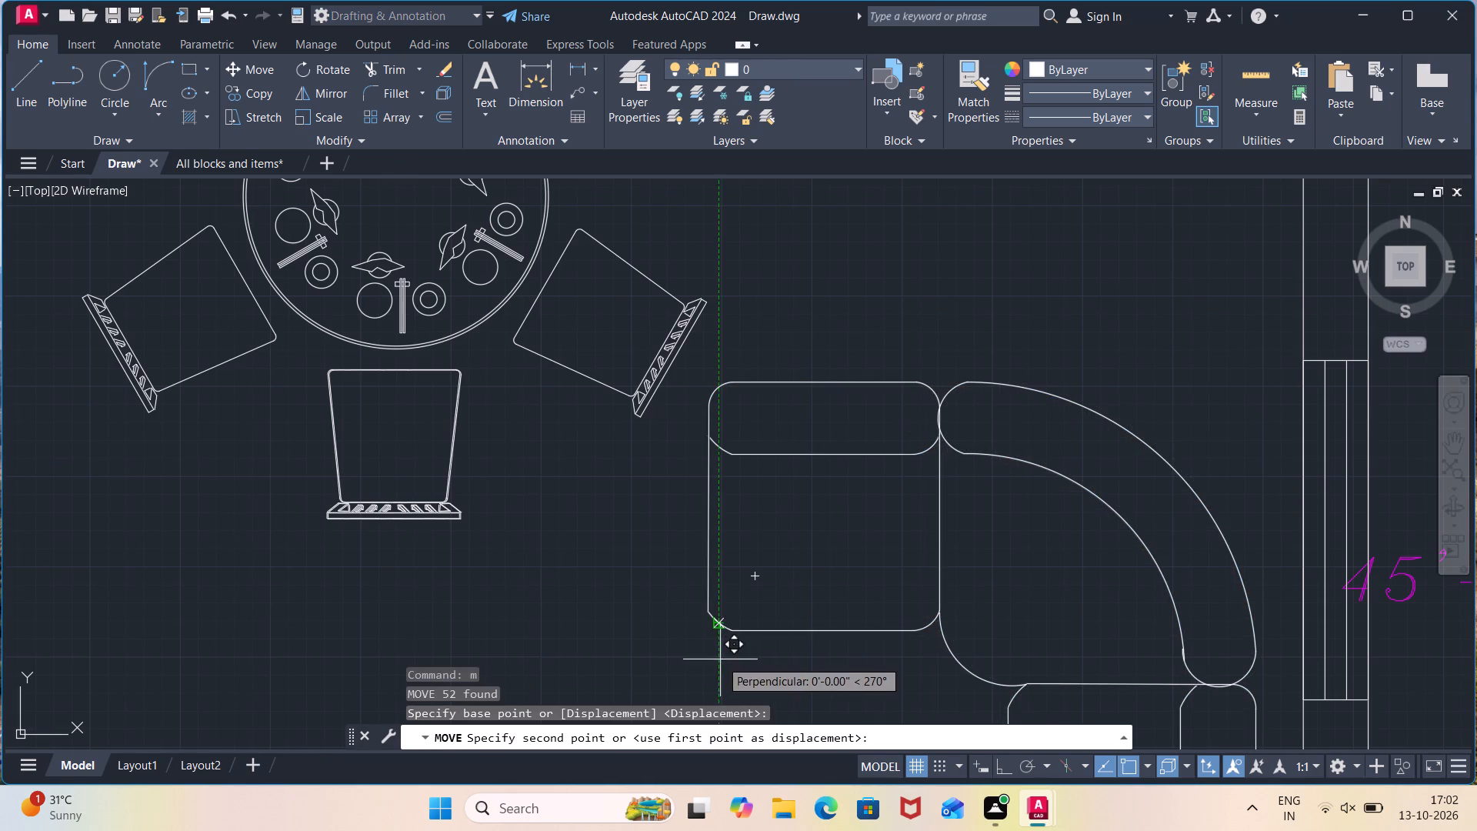
pyautogui.moveTo(756, 651); pyautogui.dragTo(772, 469, button='middle')
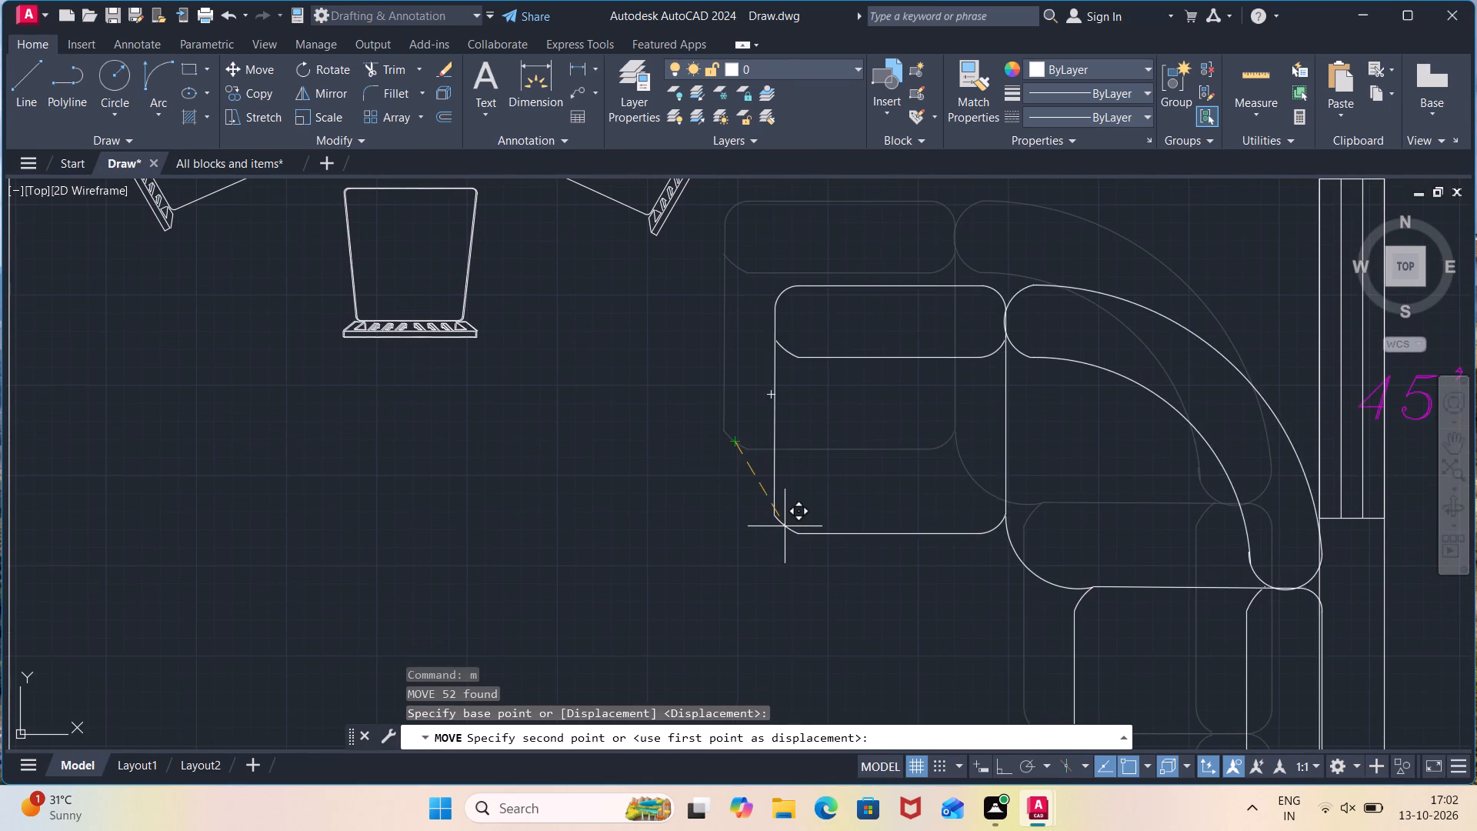
pyautogui.moveTo(766, 534); pyautogui.dragTo(749, 405, button='middle')
pyautogui.scroll(-2, 749, 404)
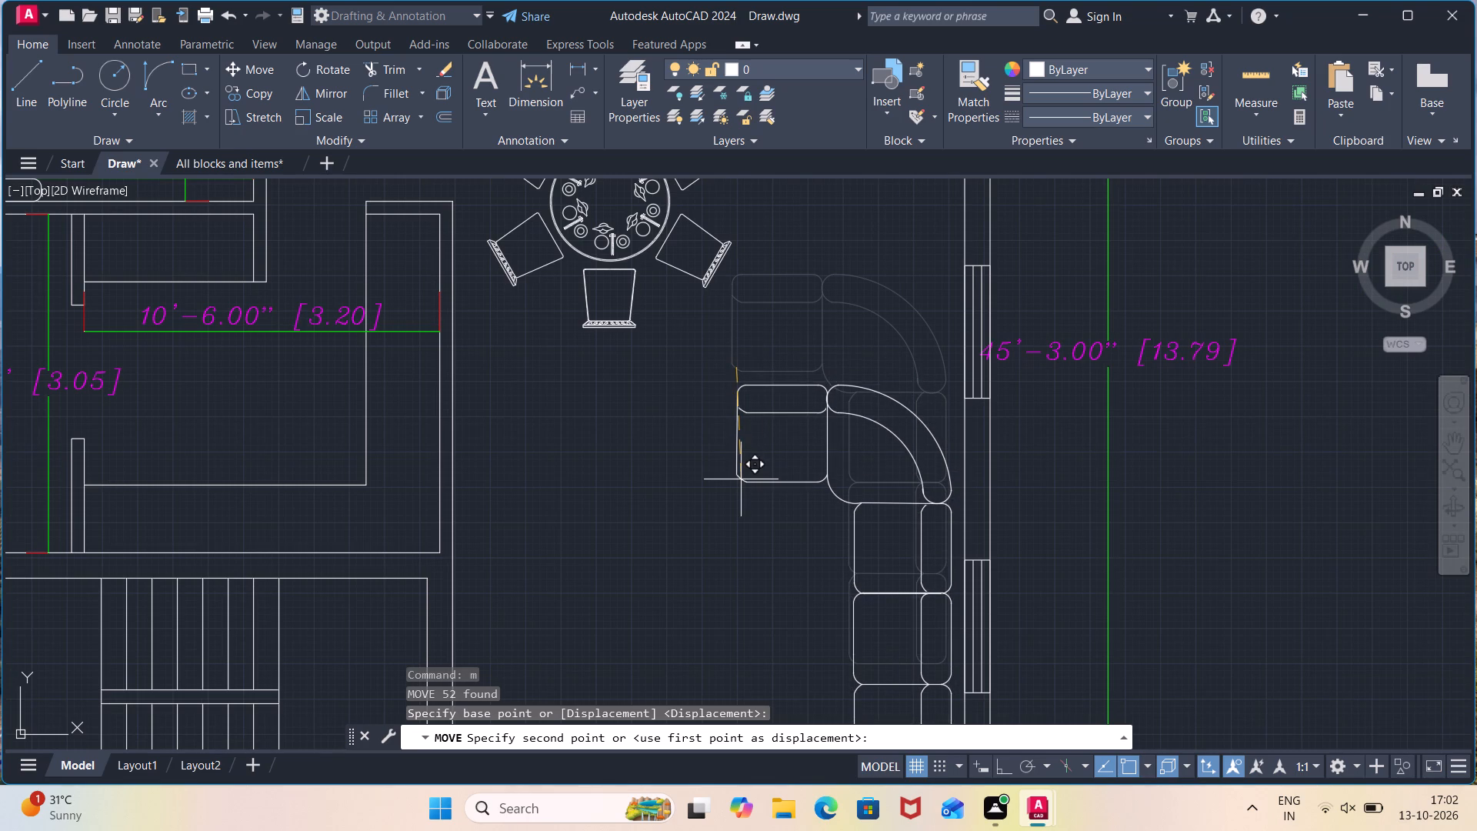
pyautogui.moveTo(741, 479); pyautogui.dragTo(769, 364, button='middle')
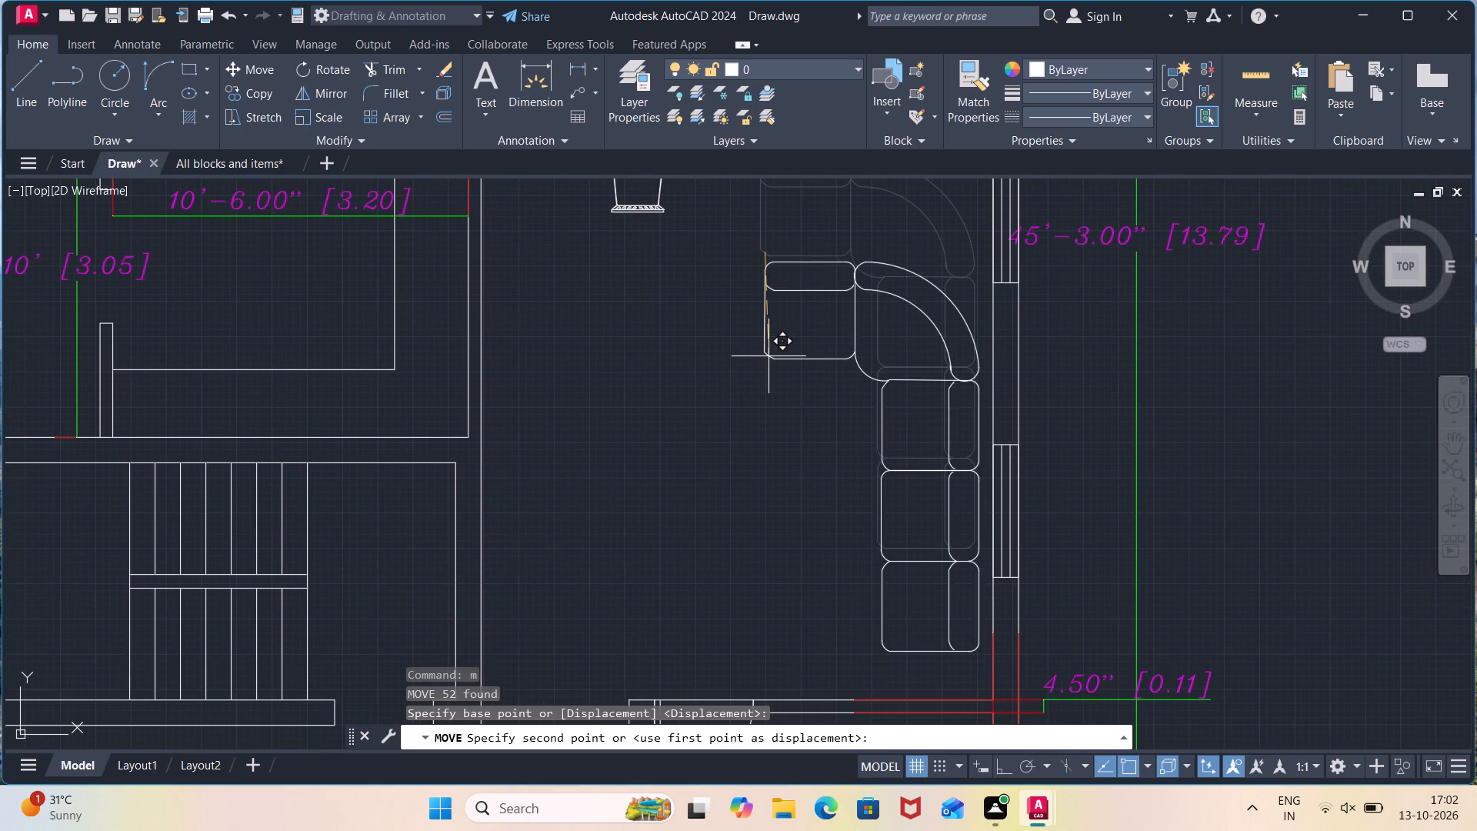
pyautogui.click(767, 334)
# Move the round dining table with all six chairs a short way south and slightly east, clear of the 4'-9" dimension line.
pyautogui.moveTo(709, 299); pyautogui.dragTo(709, 309, button='middle')
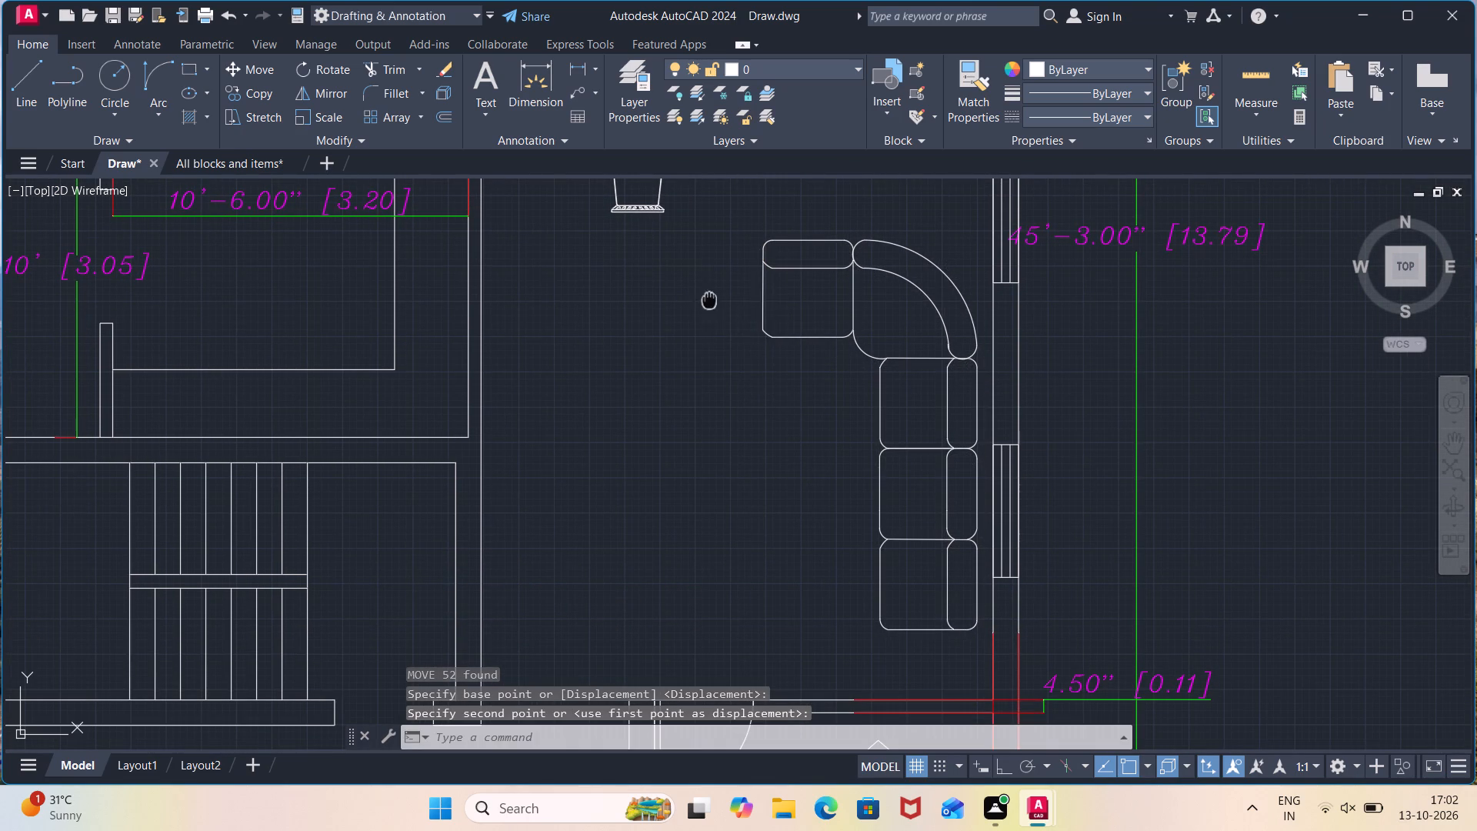
pyautogui.moveTo(709, 309); pyautogui.dragTo(755, 591, button='middle')
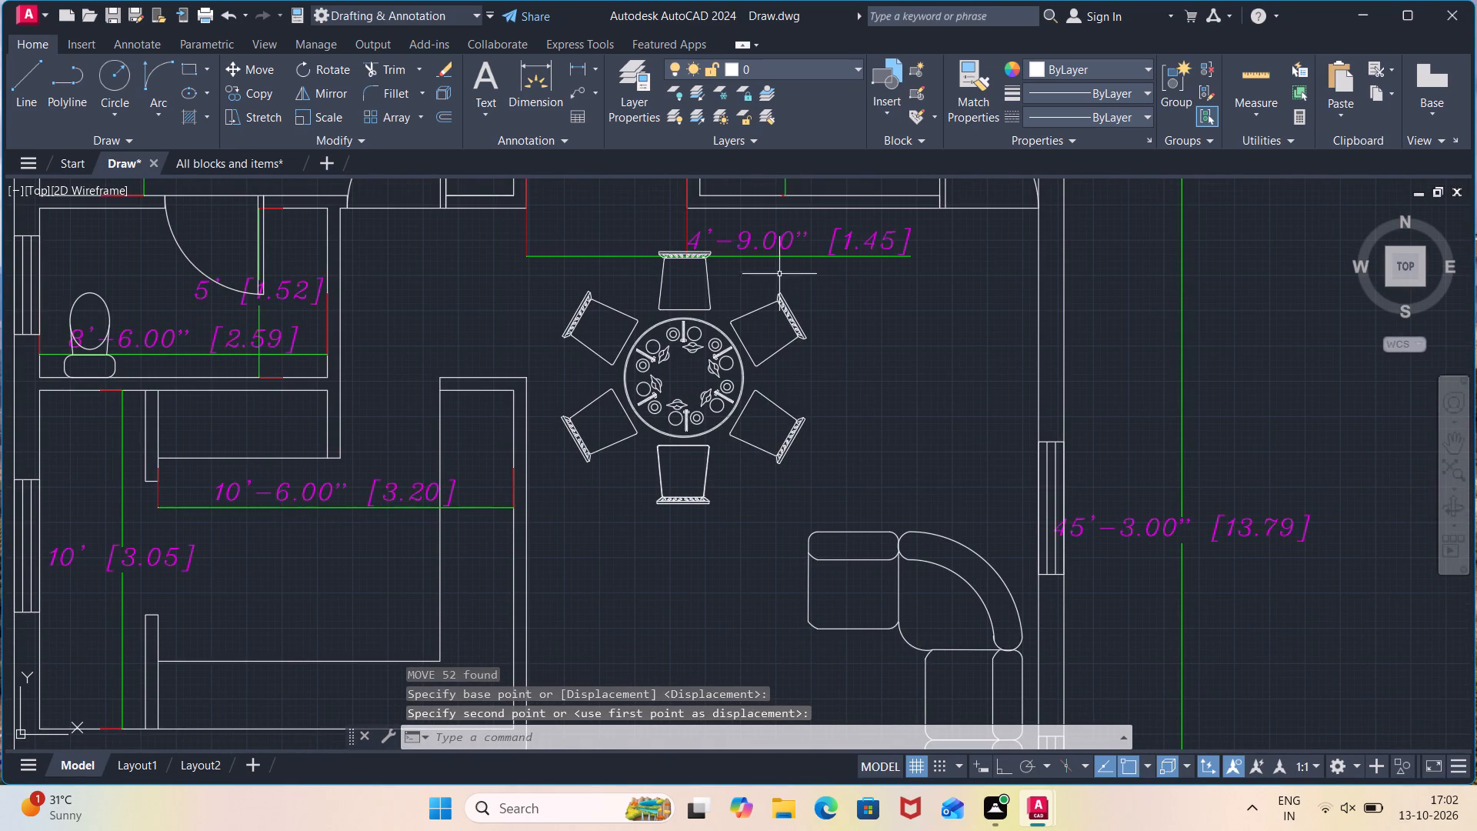
pyautogui.scroll(3, 706, 262)
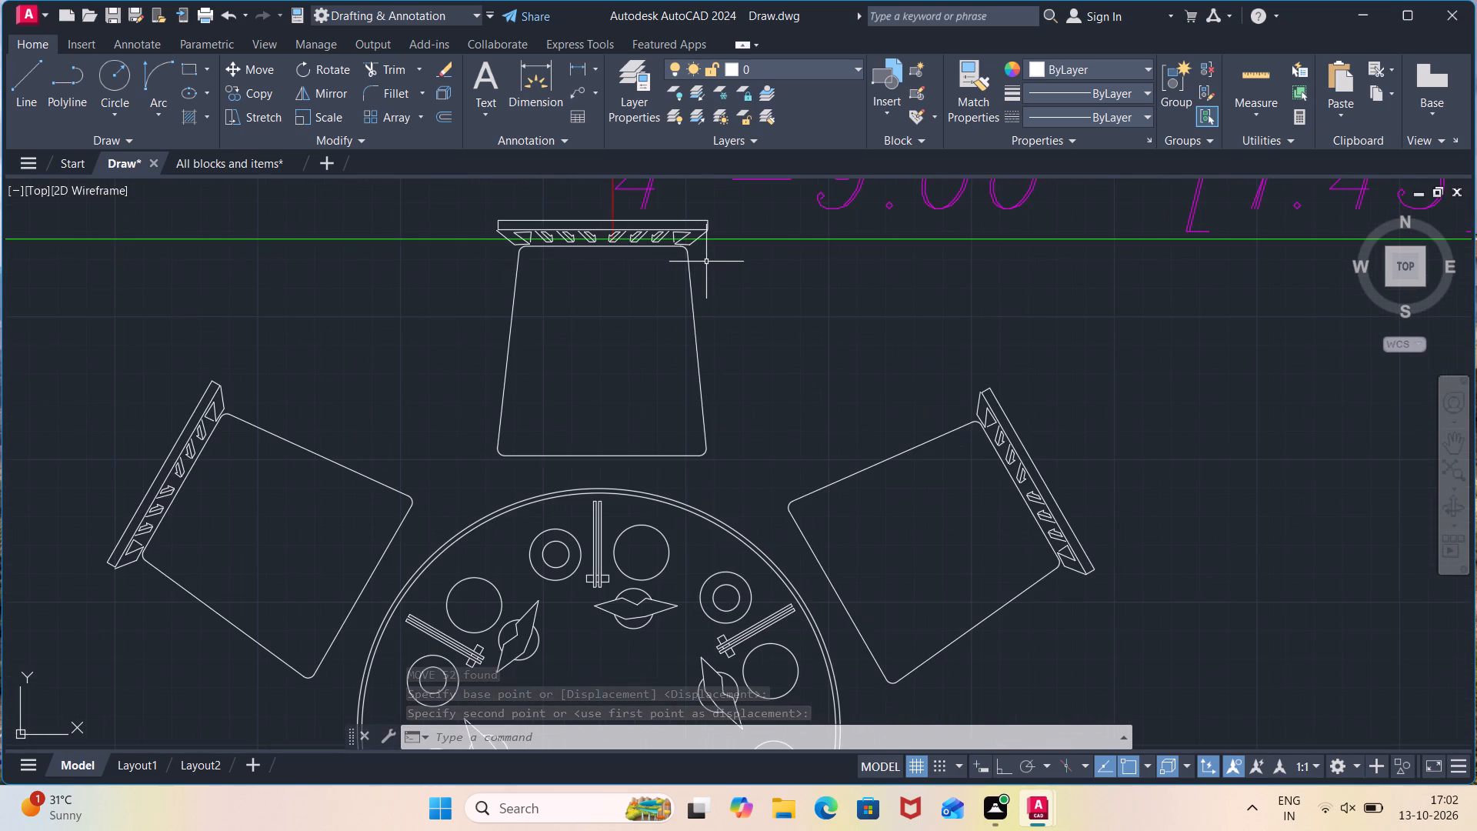
pyautogui.click(489, 195)
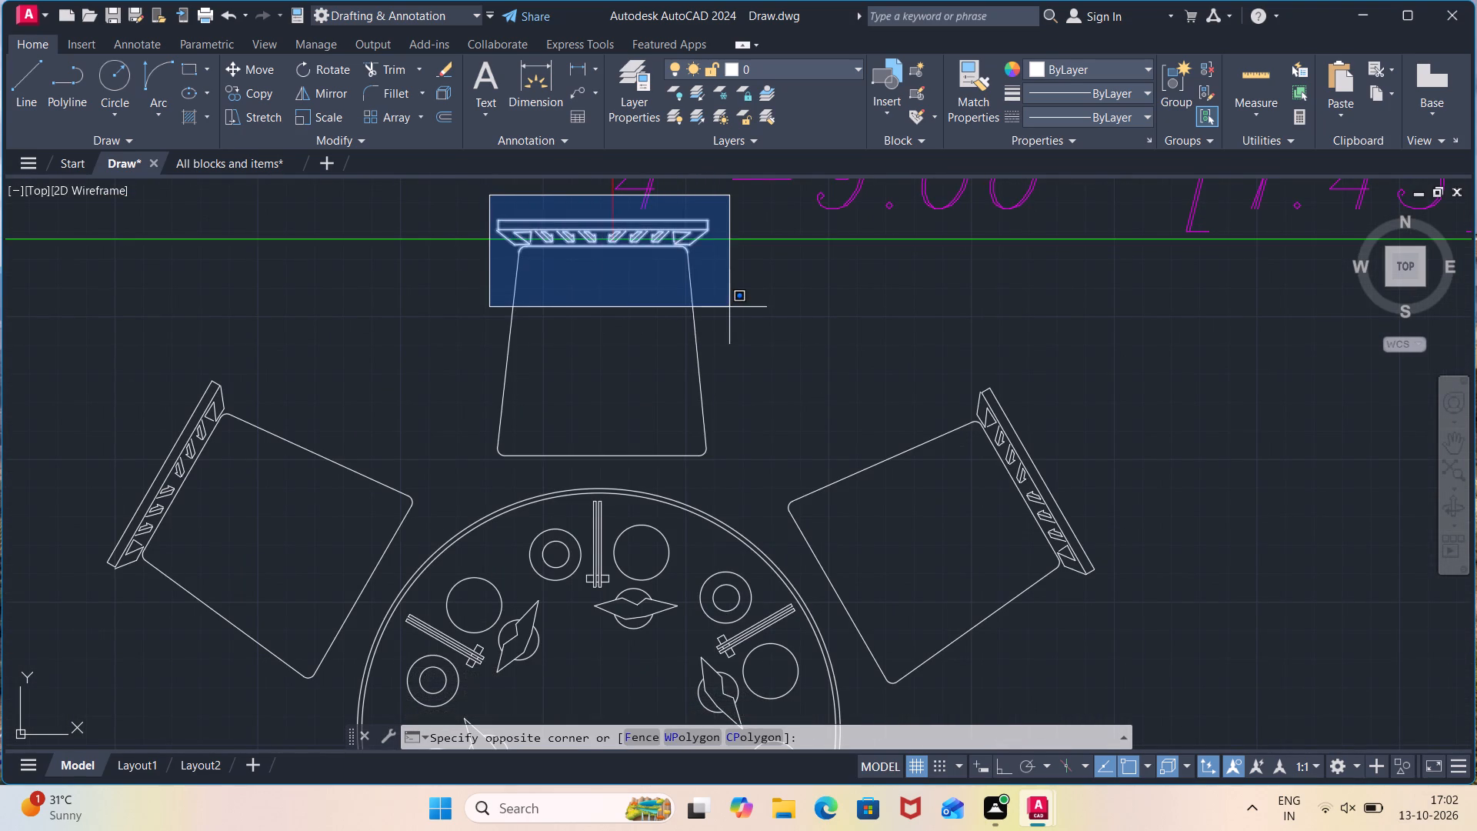
pyautogui.click(729, 307)
pyautogui.scroll(-1, 820, 351)
pyautogui.scroll(-1, 899, 369)
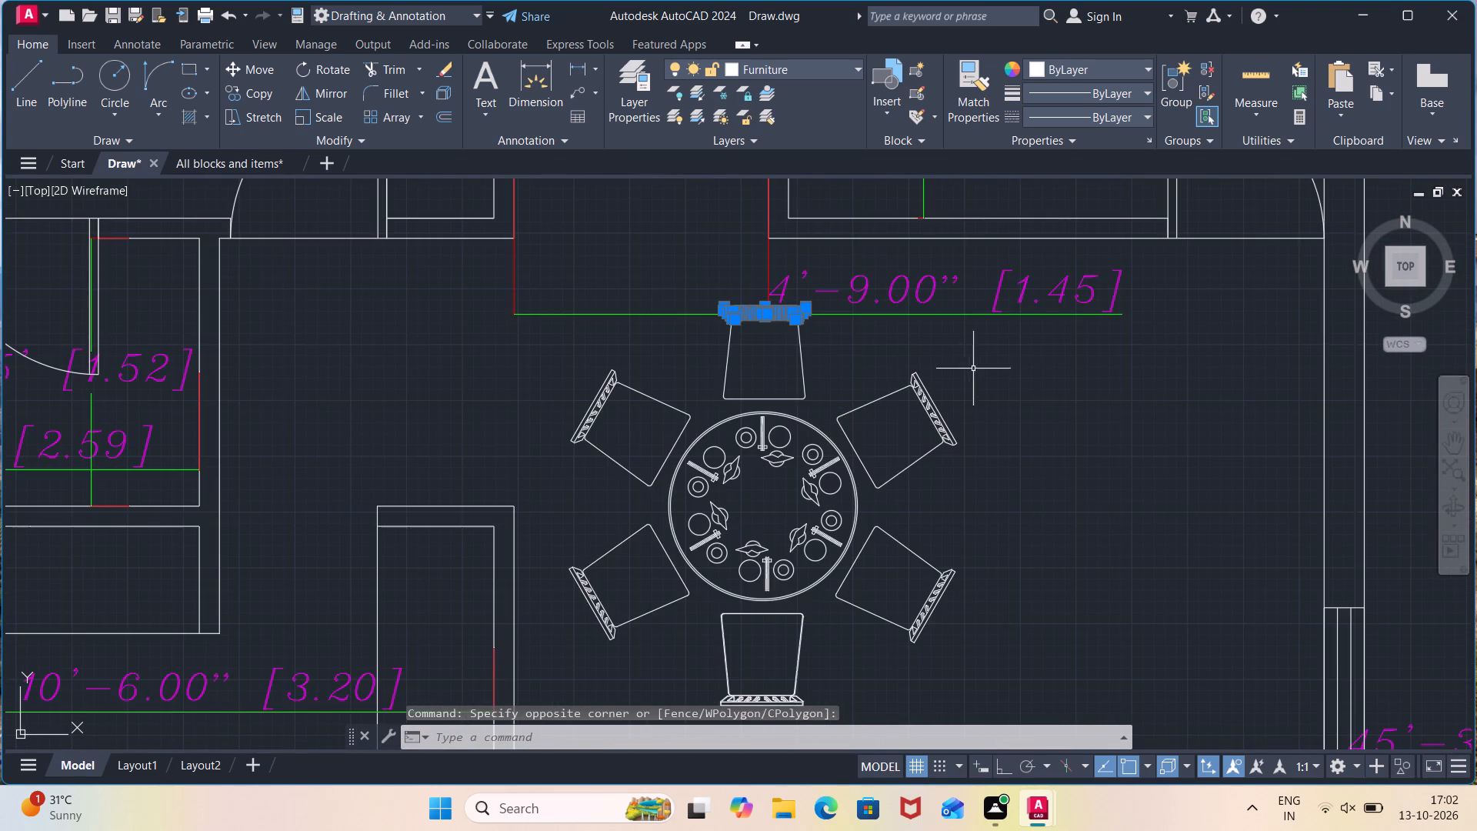
pyautogui.click(981, 331)
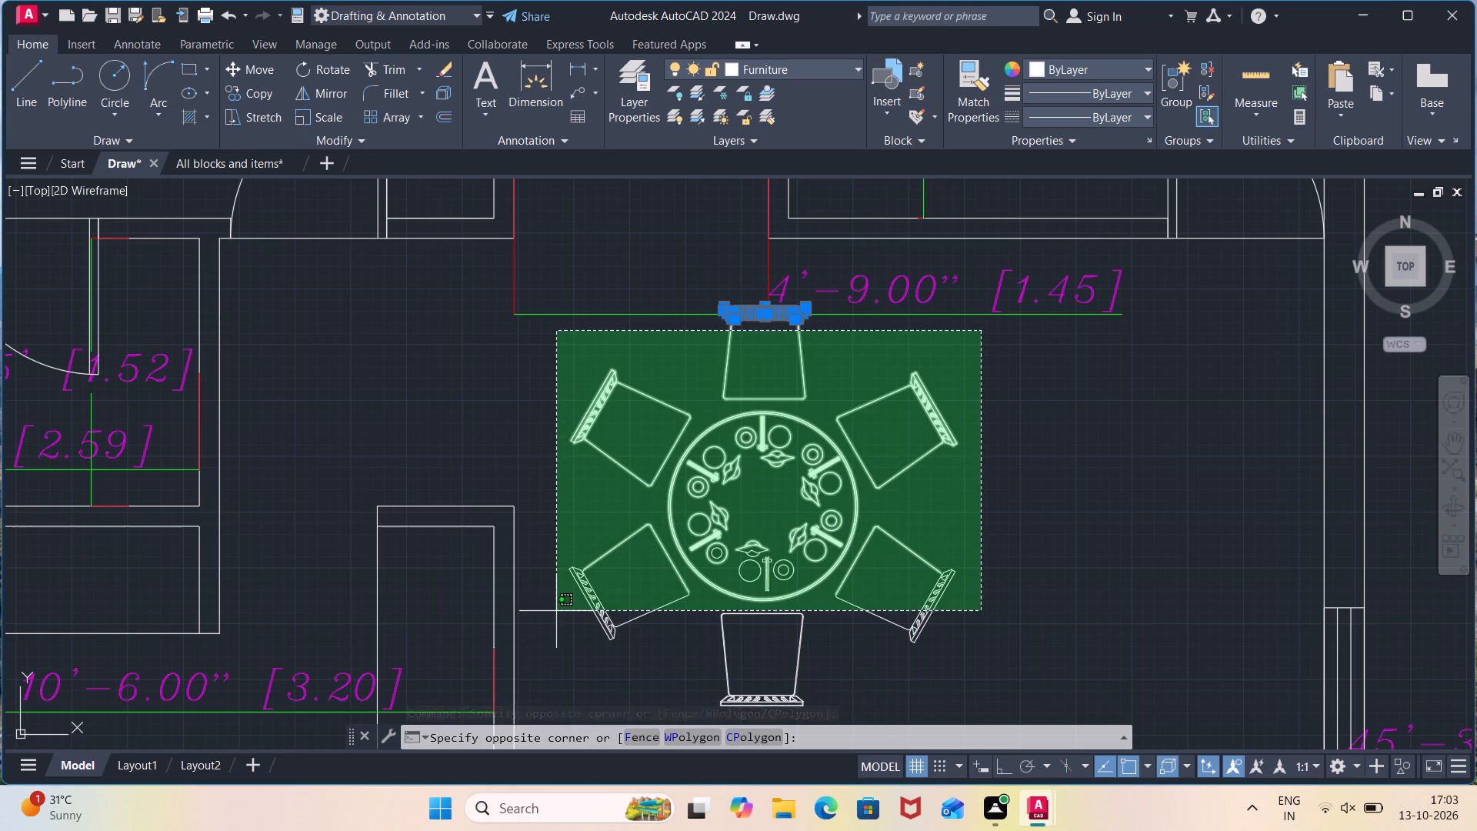
pyautogui.moveTo(549, 659); pyautogui.dragTo(528, 542, button='middle')
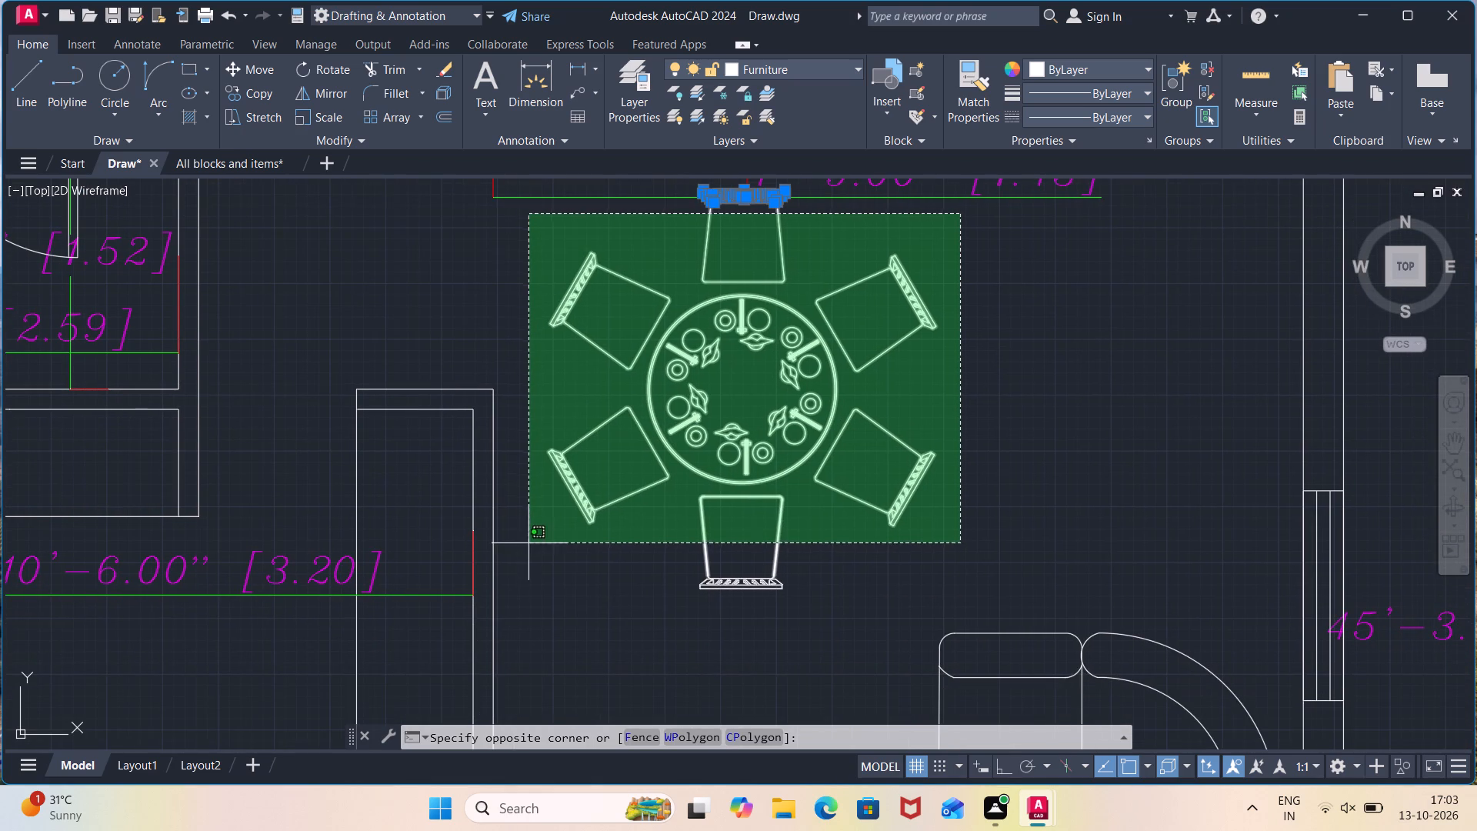
pyautogui.click(575, 620)
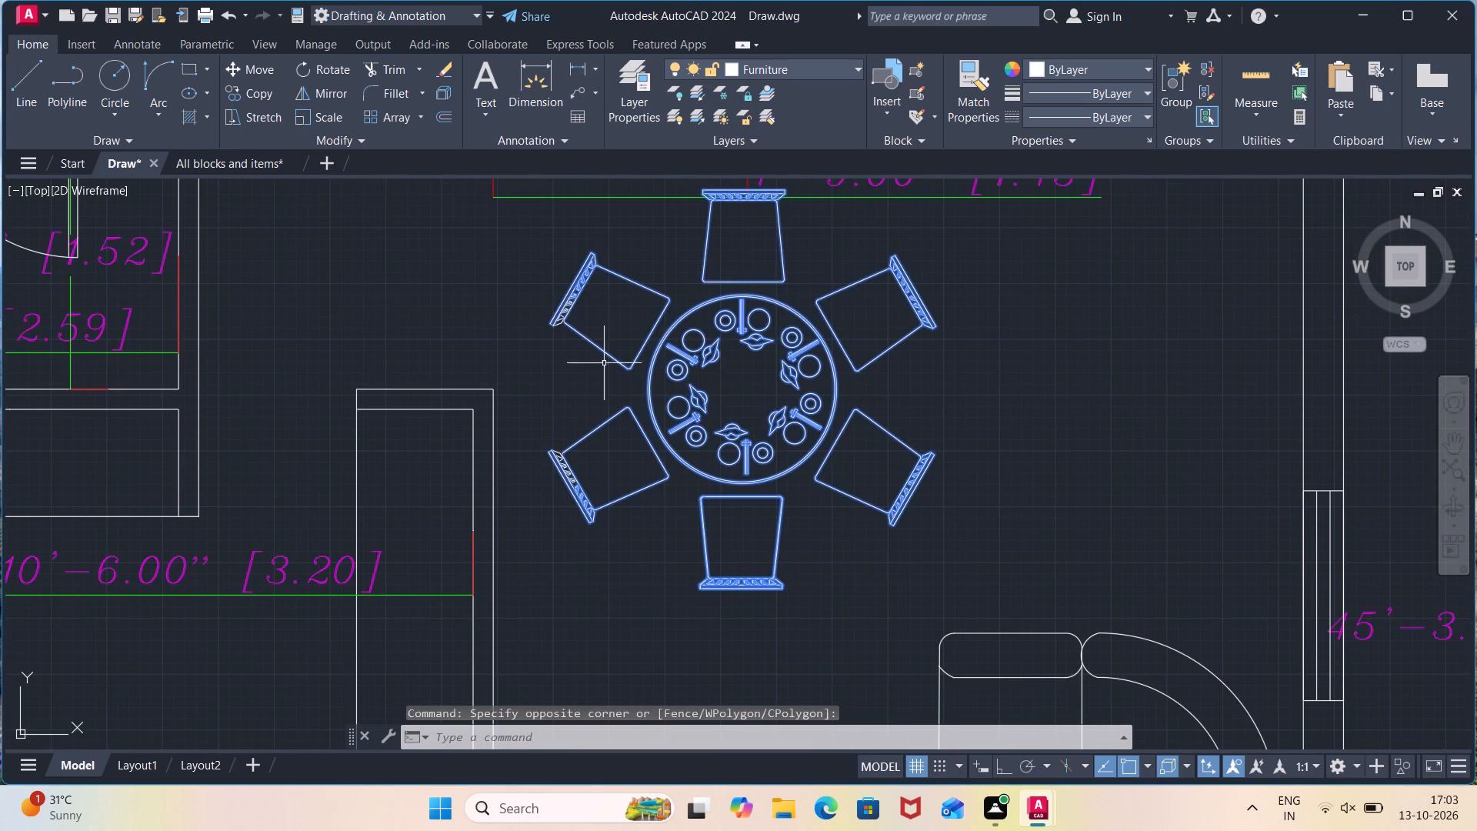
pyautogui.click(649, 250)
pyautogui.click(536, 350)
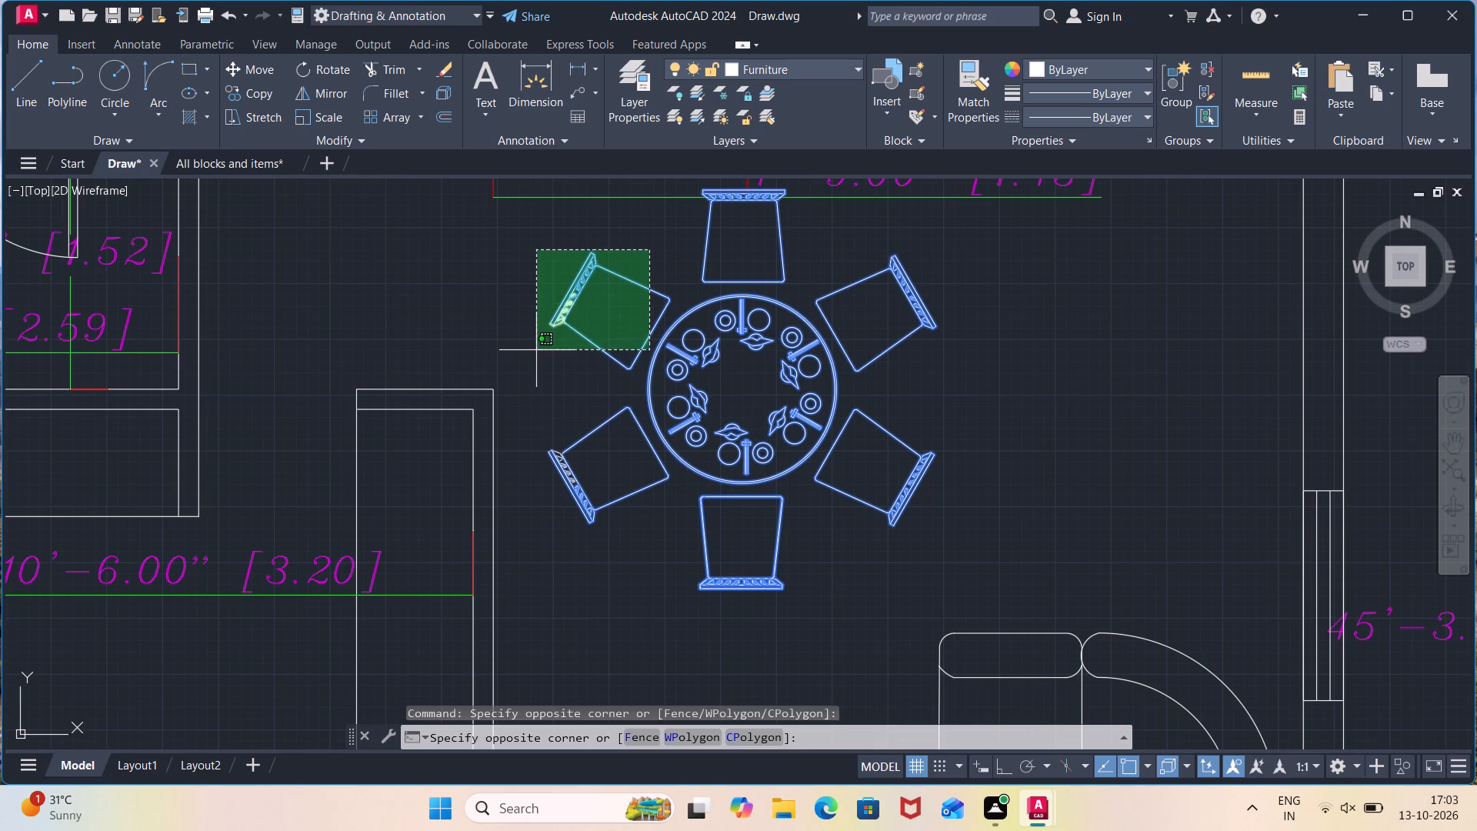
pyautogui.click(589, 416)
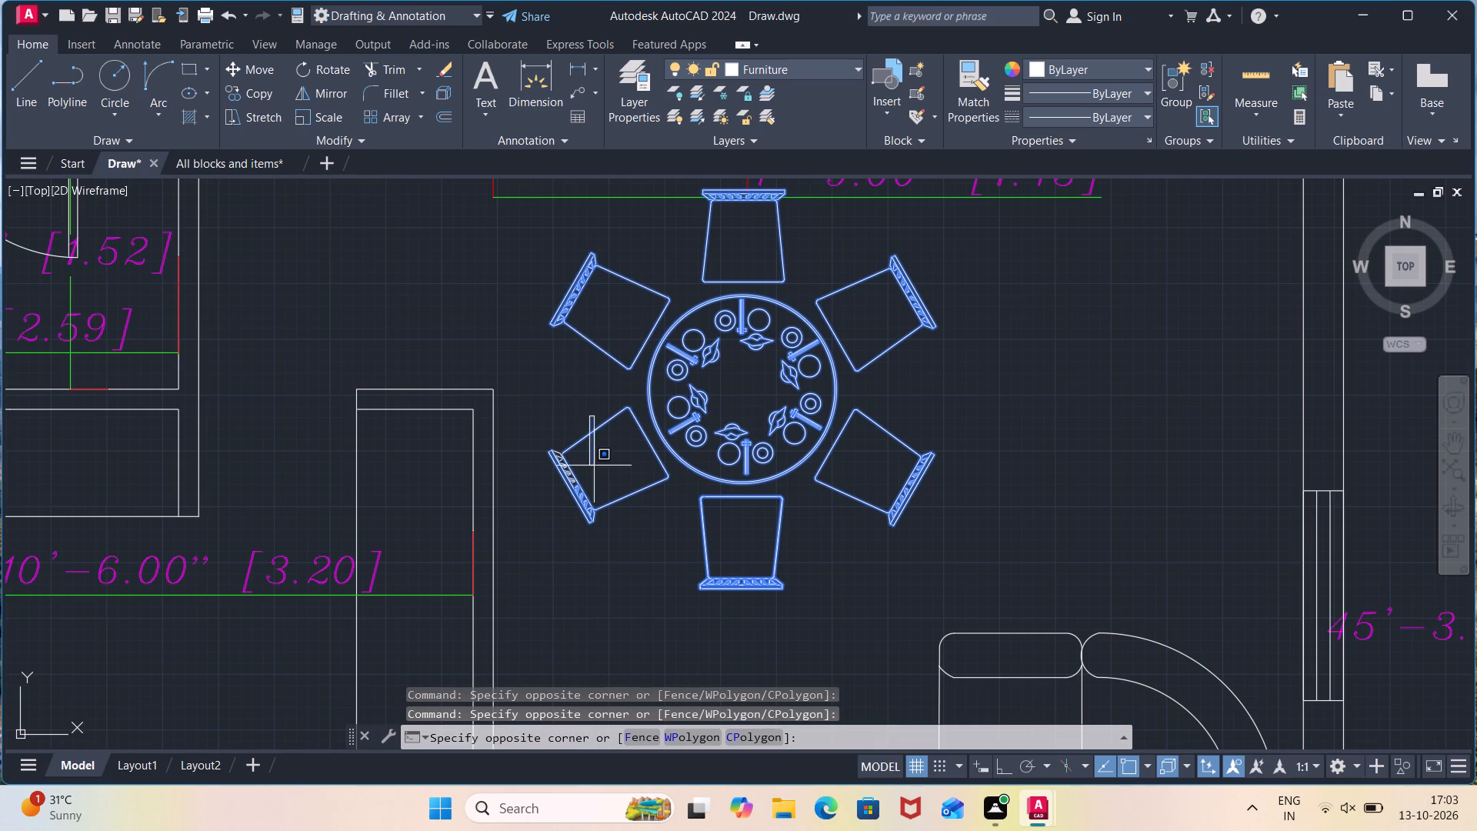
pyautogui.click(541, 529)
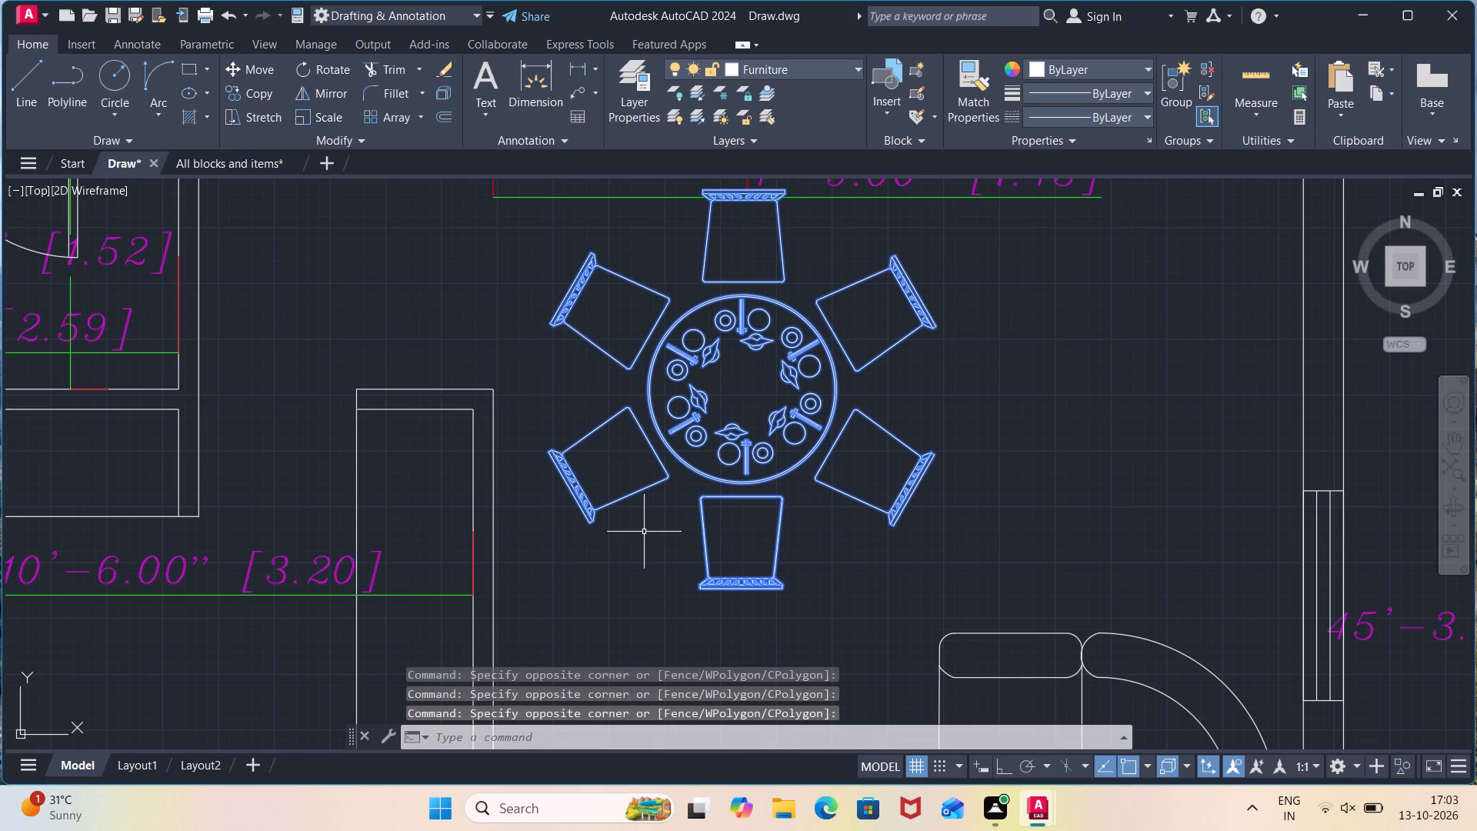
pyautogui.press('m')
pyautogui.press('Return')
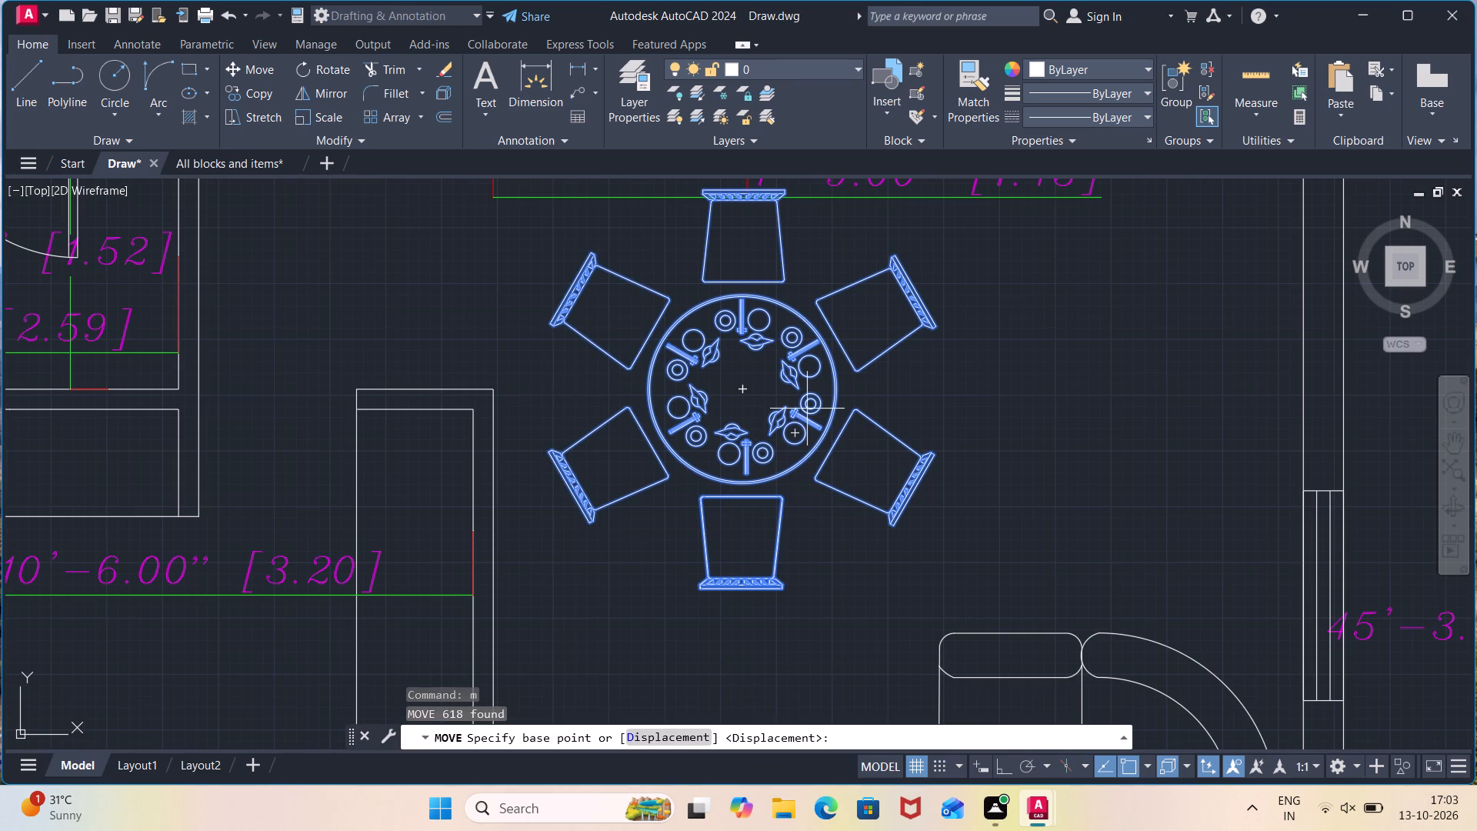
pyautogui.click(740, 382)
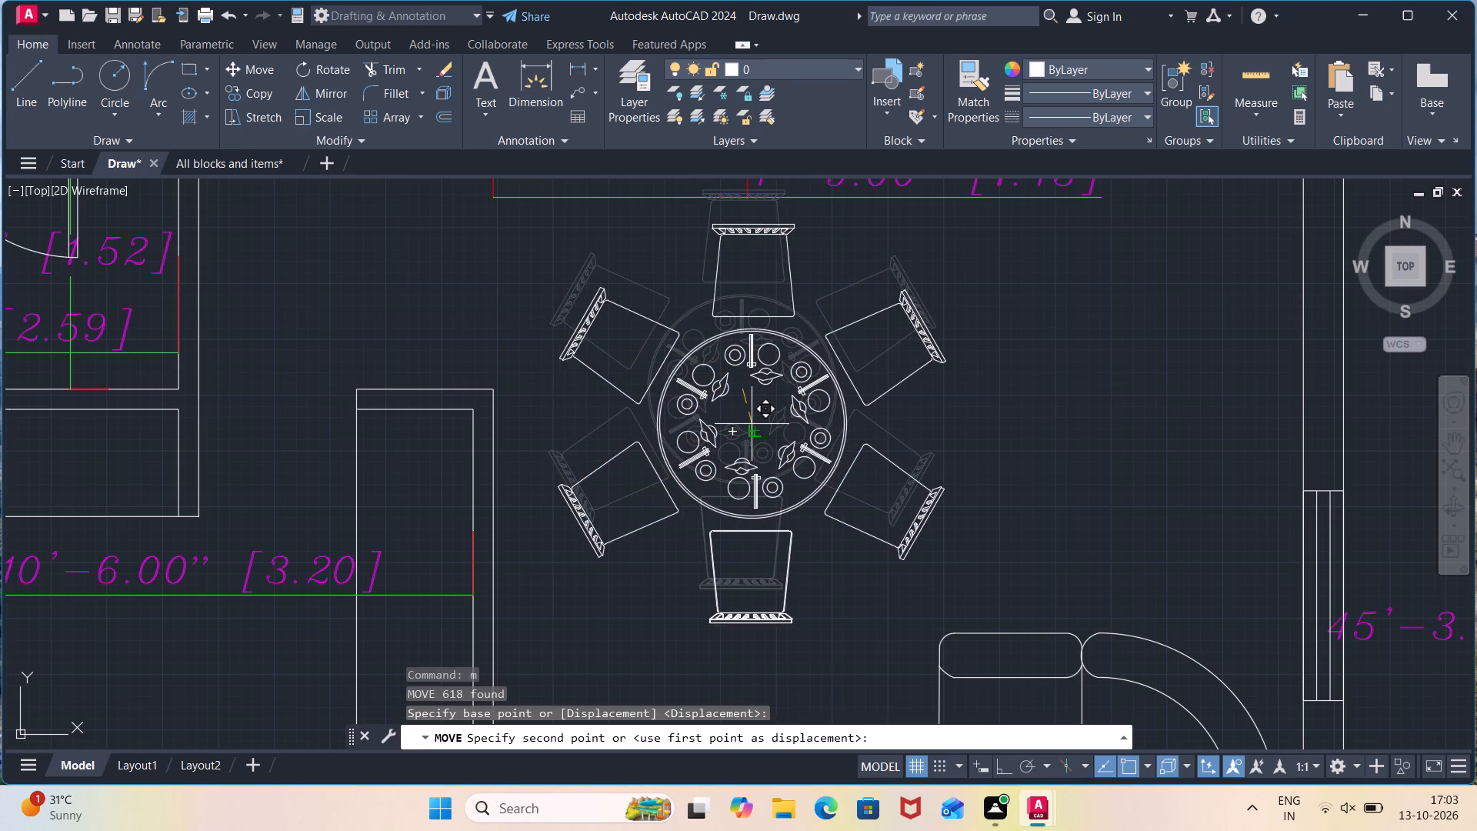
pyautogui.click(753, 423)
# In the All blocks and items drawing, select the plan-view washbasin with a rounded front and three tap holes, and copy it to the clipboard.
pyautogui.scroll(-2, 825, 423)
pyautogui.scroll(-1, 918, 489)
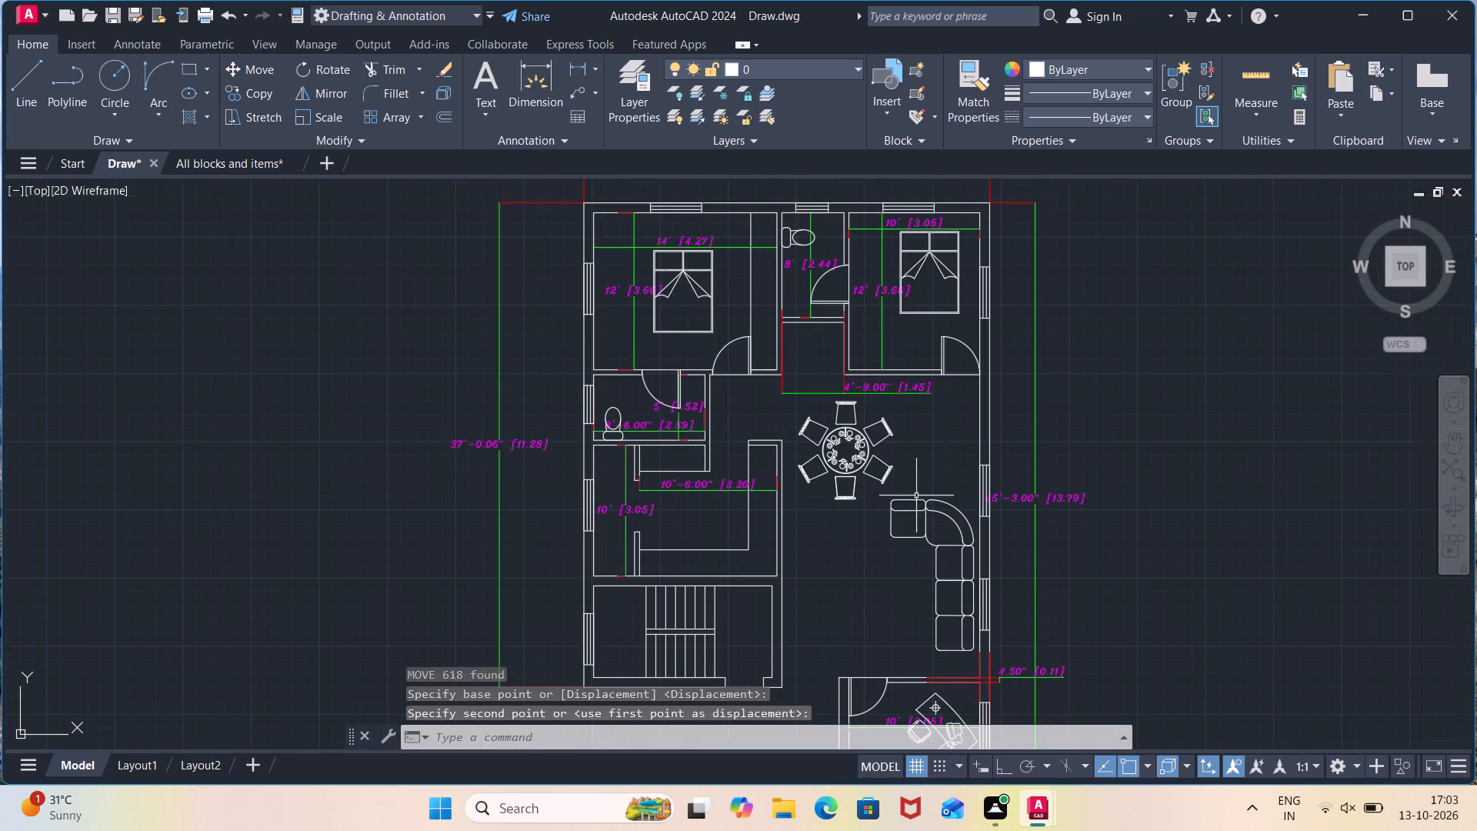
pyautogui.moveTo(850, 558); pyautogui.dragTo(850, 557, button='middle')
pyautogui.moveTo(850, 557); pyautogui.dragTo(983, 543, button='middle')
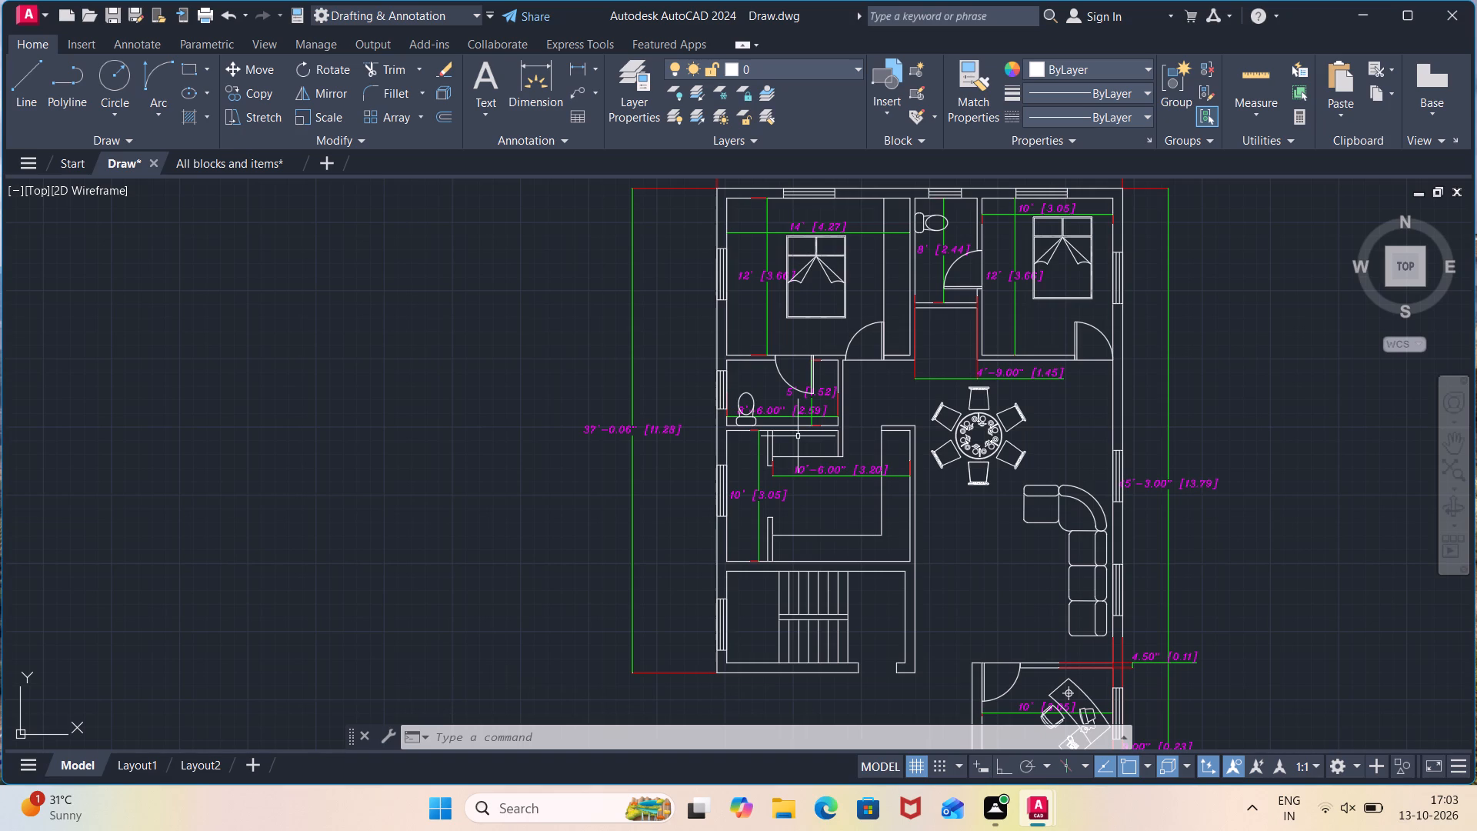
pyautogui.click(222, 159)
pyautogui.scroll(-2, 1102, 389)
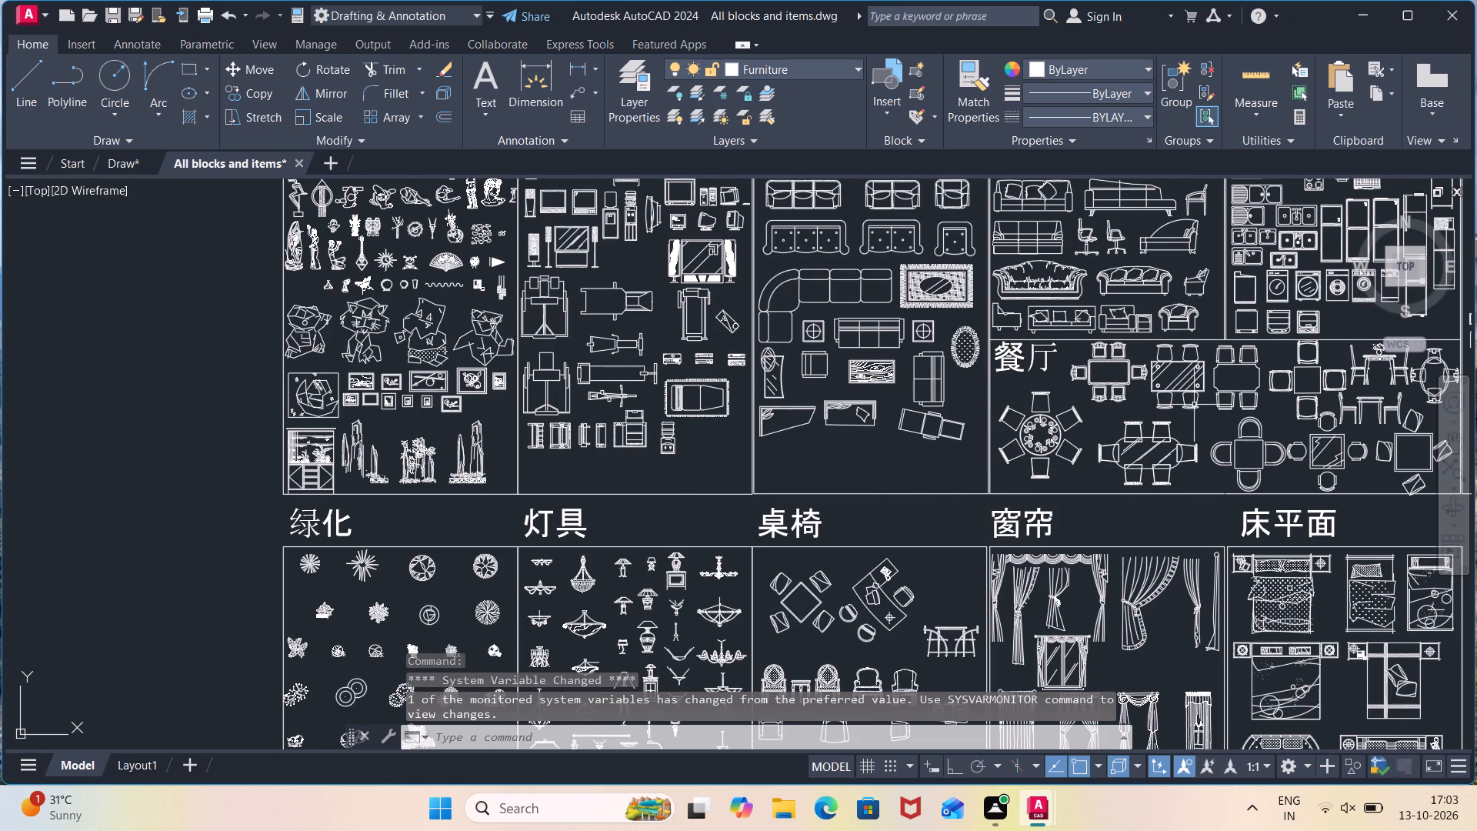
pyautogui.moveTo(1195, 405); pyautogui.dragTo(968, 379, button='middle')
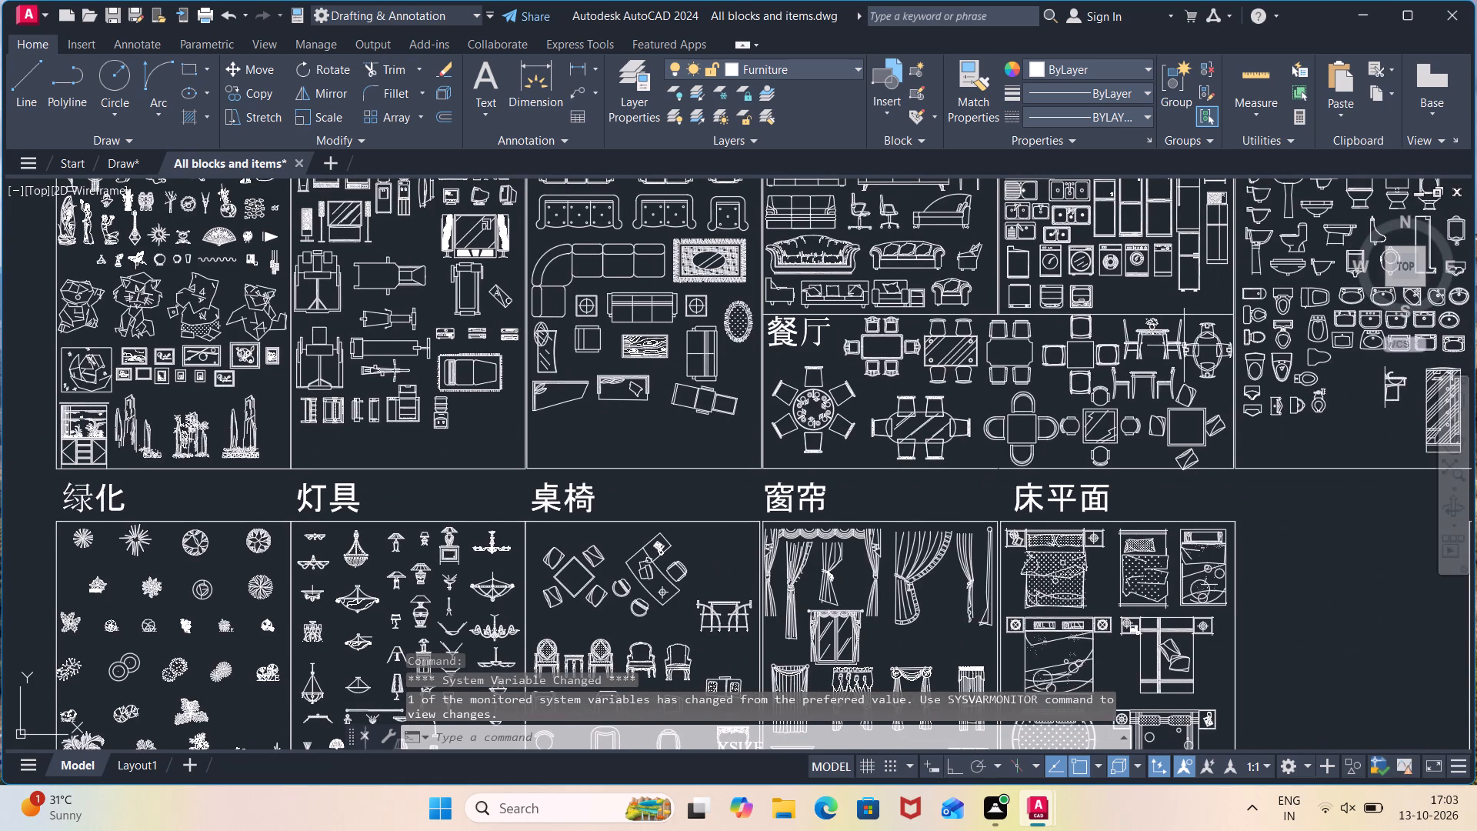
pyautogui.moveTo(1269, 324); pyautogui.dragTo(1062, 395, button='middle')
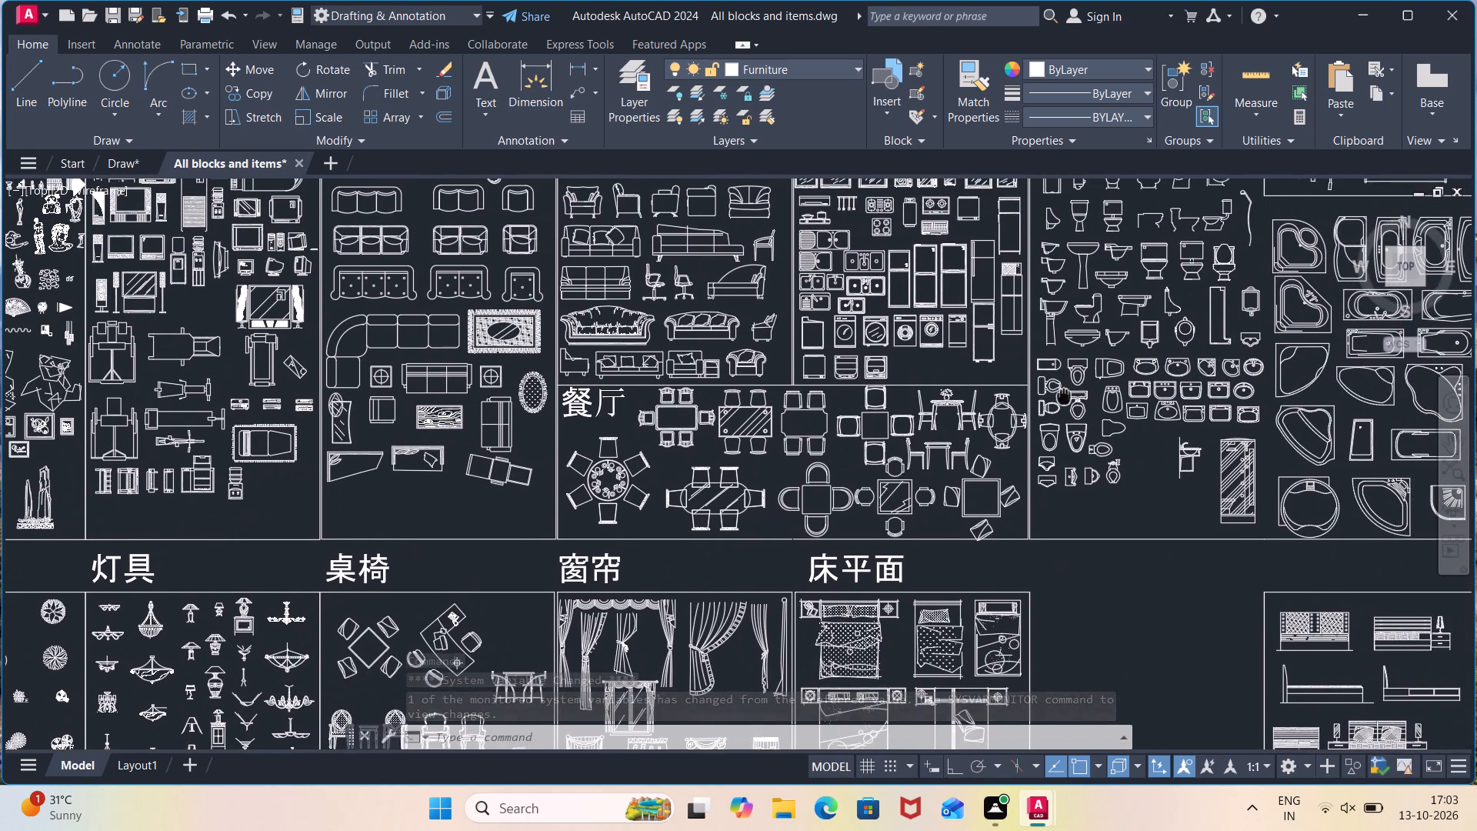
pyautogui.moveTo(1062, 395); pyautogui.dragTo(1053, 403, button='middle')
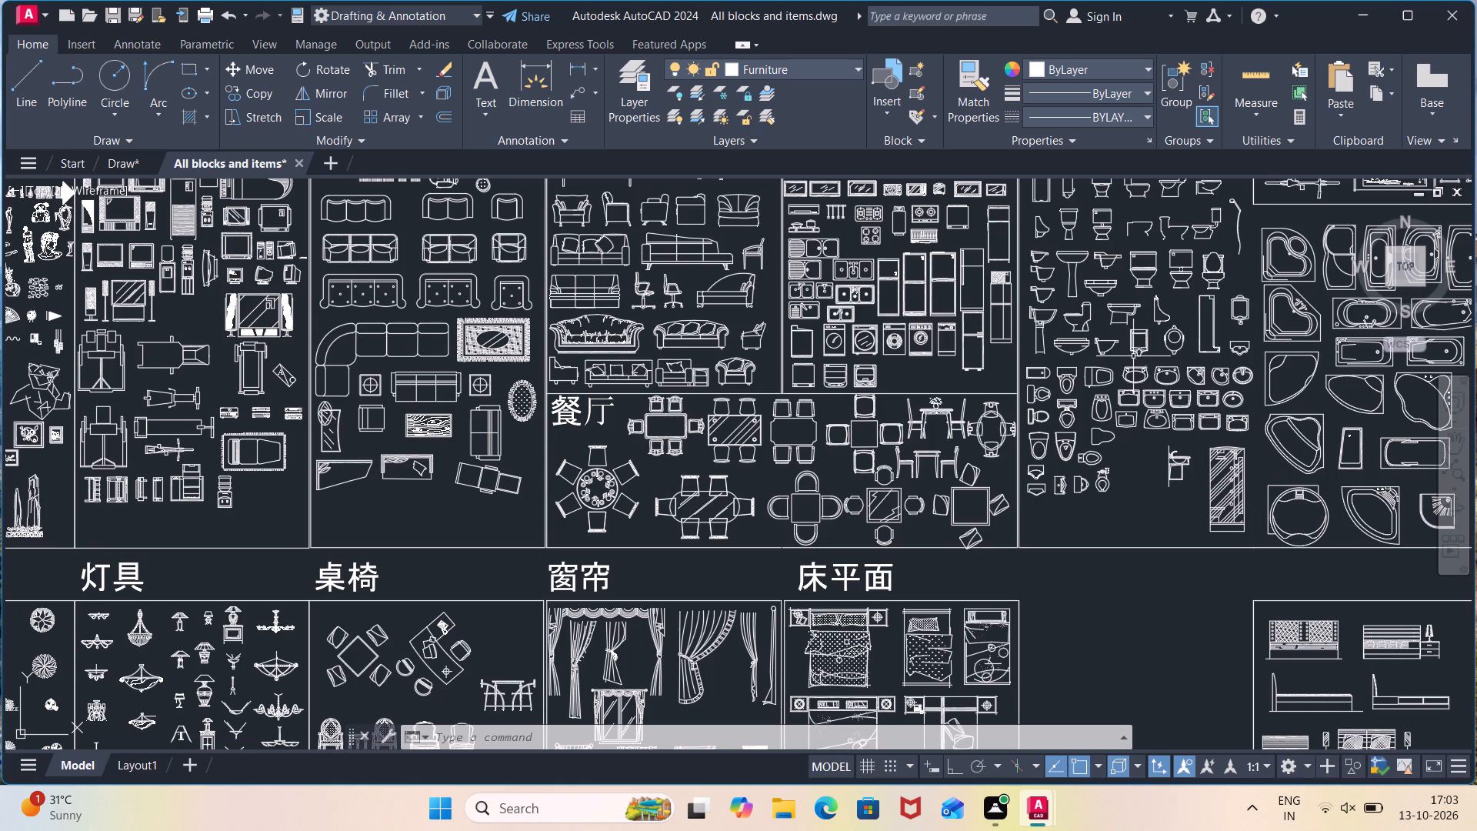
pyautogui.scroll(2, 1160, 404)
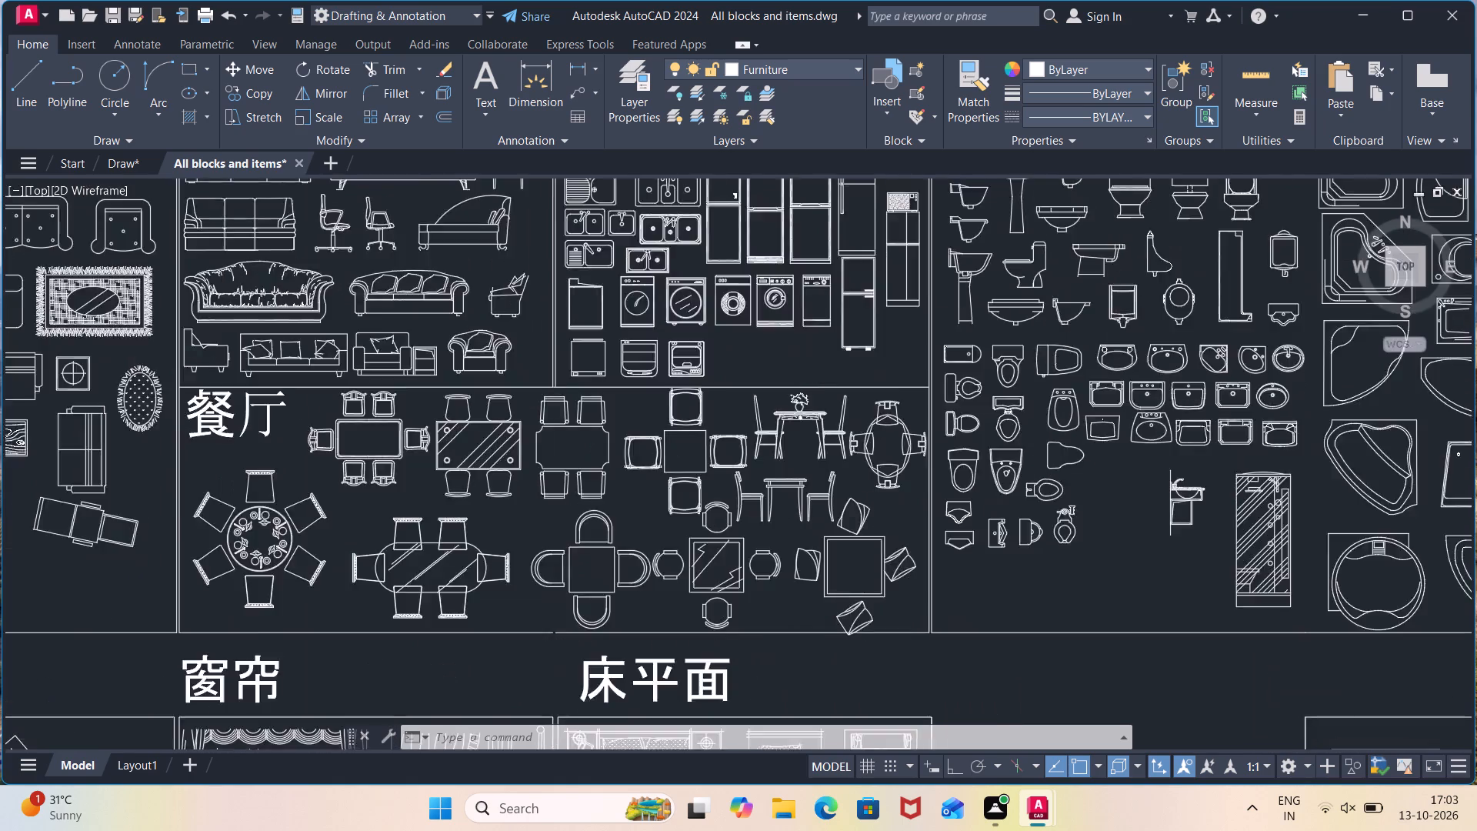
pyautogui.scroll(4, 1160, 404)
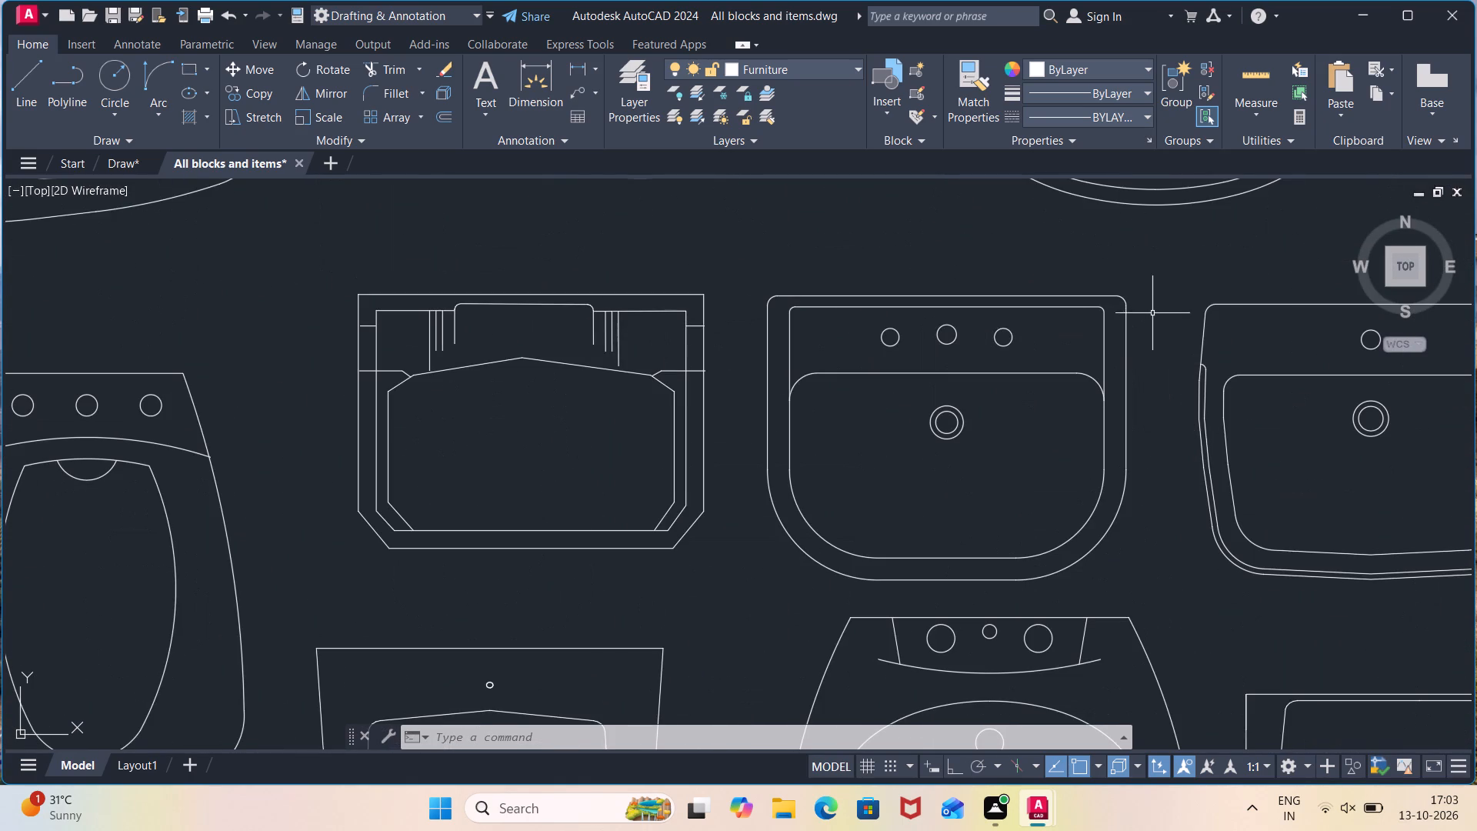
pyautogui.click(1152, 279)
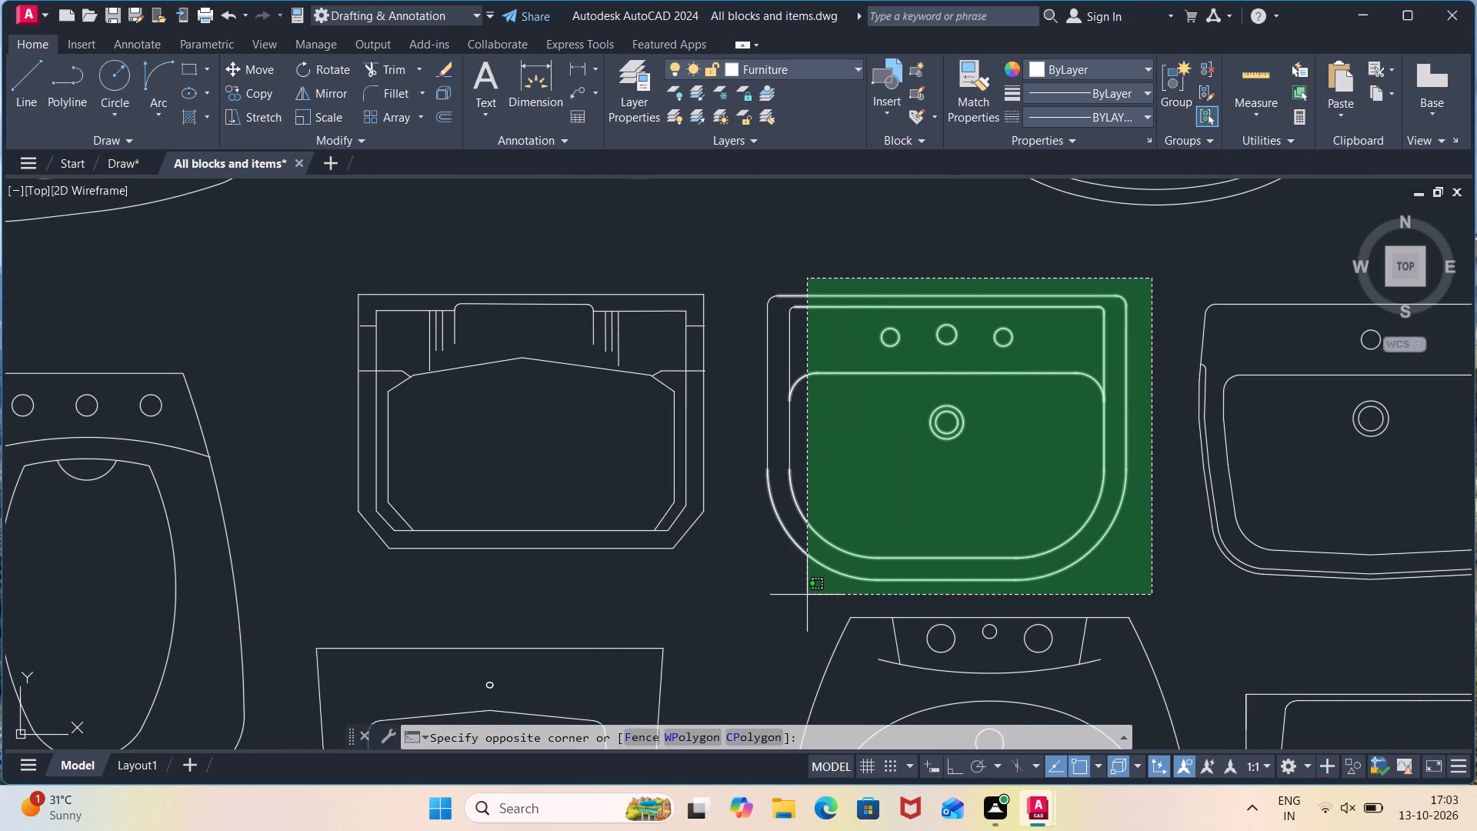
pyautogui.click(746, 584)
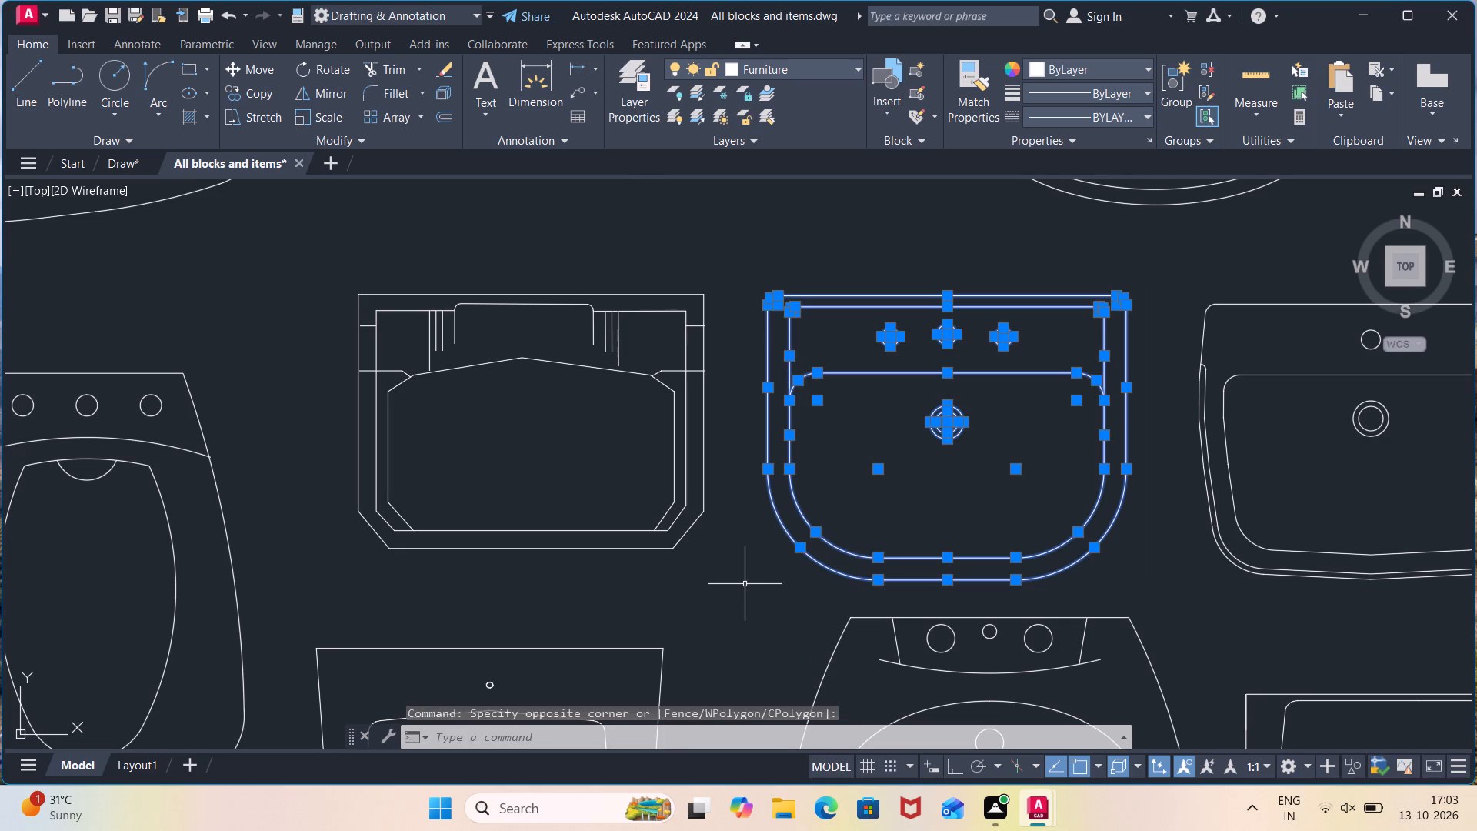
pyautogui.hotkey('ctrl', 'c')
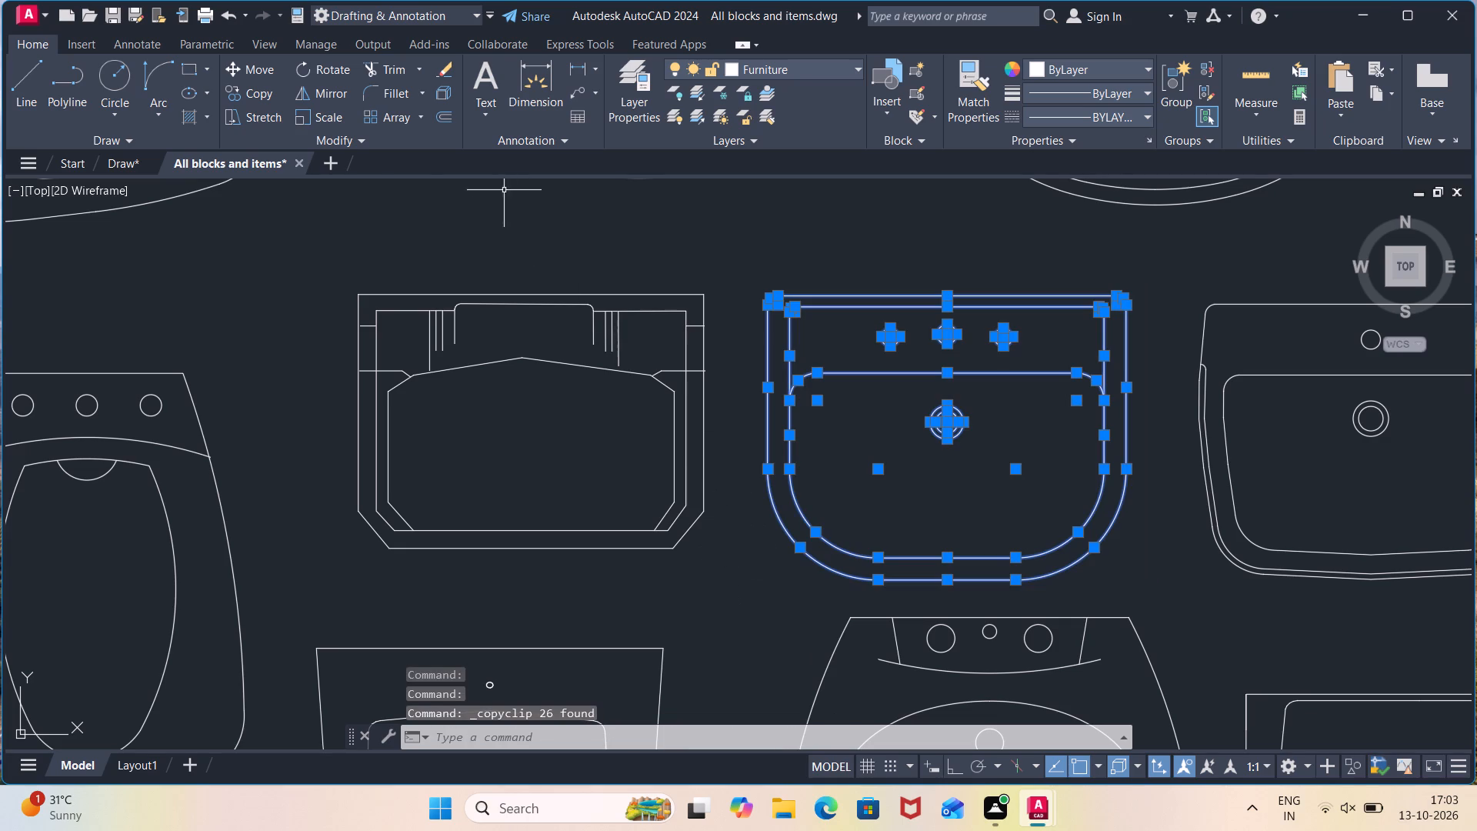
# Switch to the Draw floor plan and paste the washbasin into the northwest corner of the 8'-6" by 5' bathroom, north of the toilet.
pyautogui.click(131, 164)
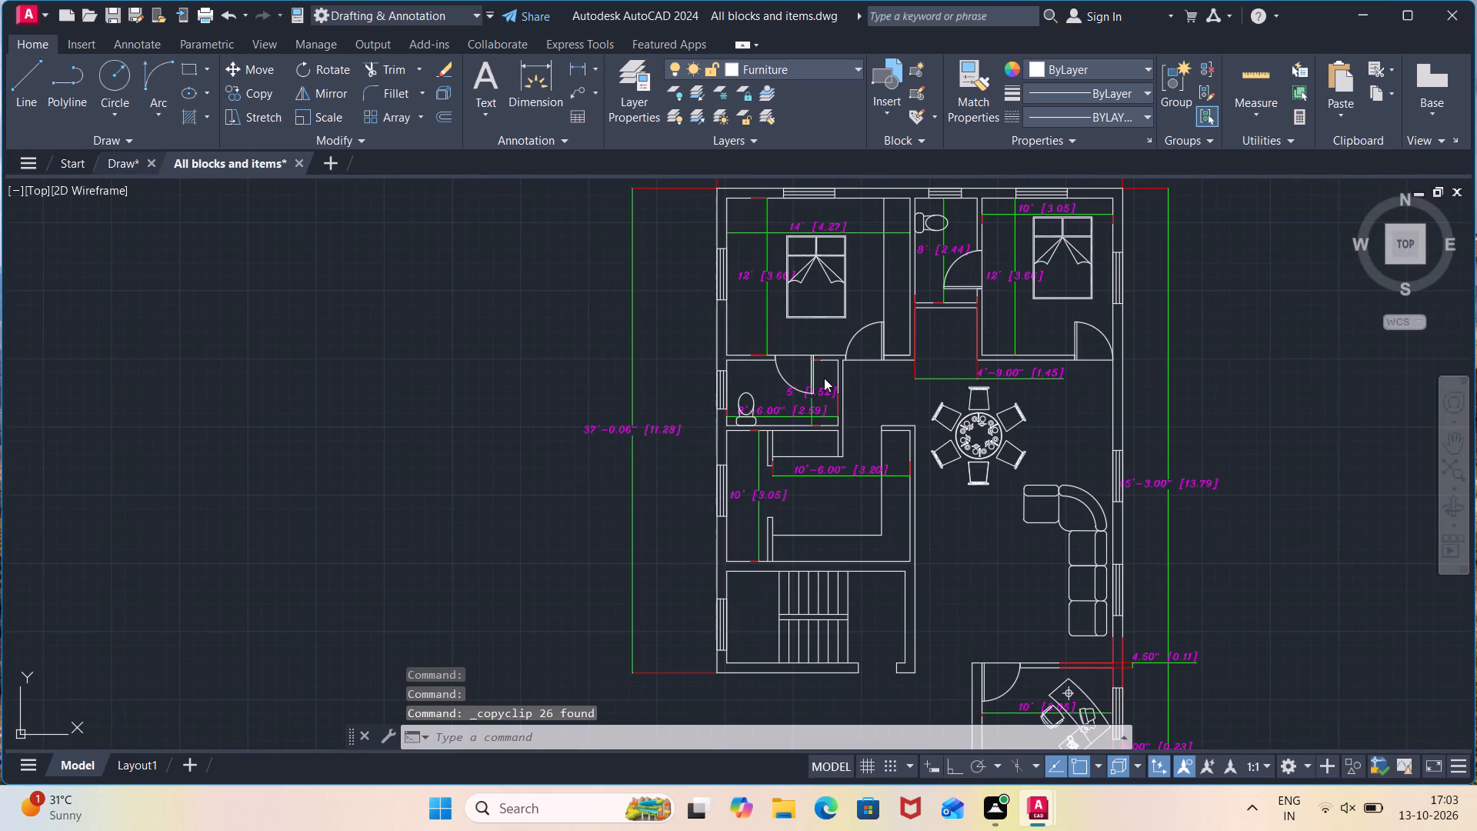
pyautogui.scroll(1, 753, 372)
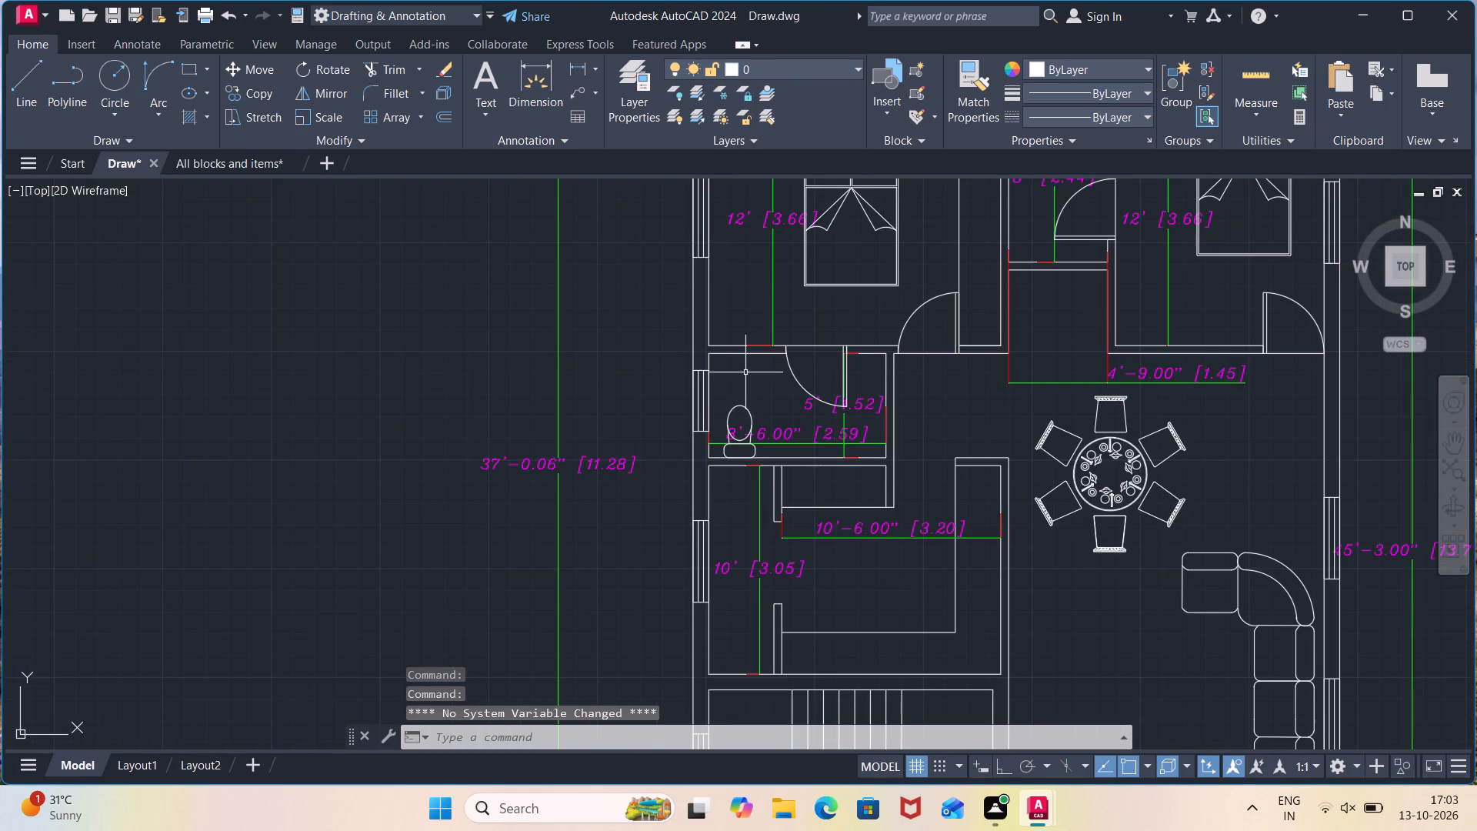
pyautogui.hotkey('ctrl', 'v')
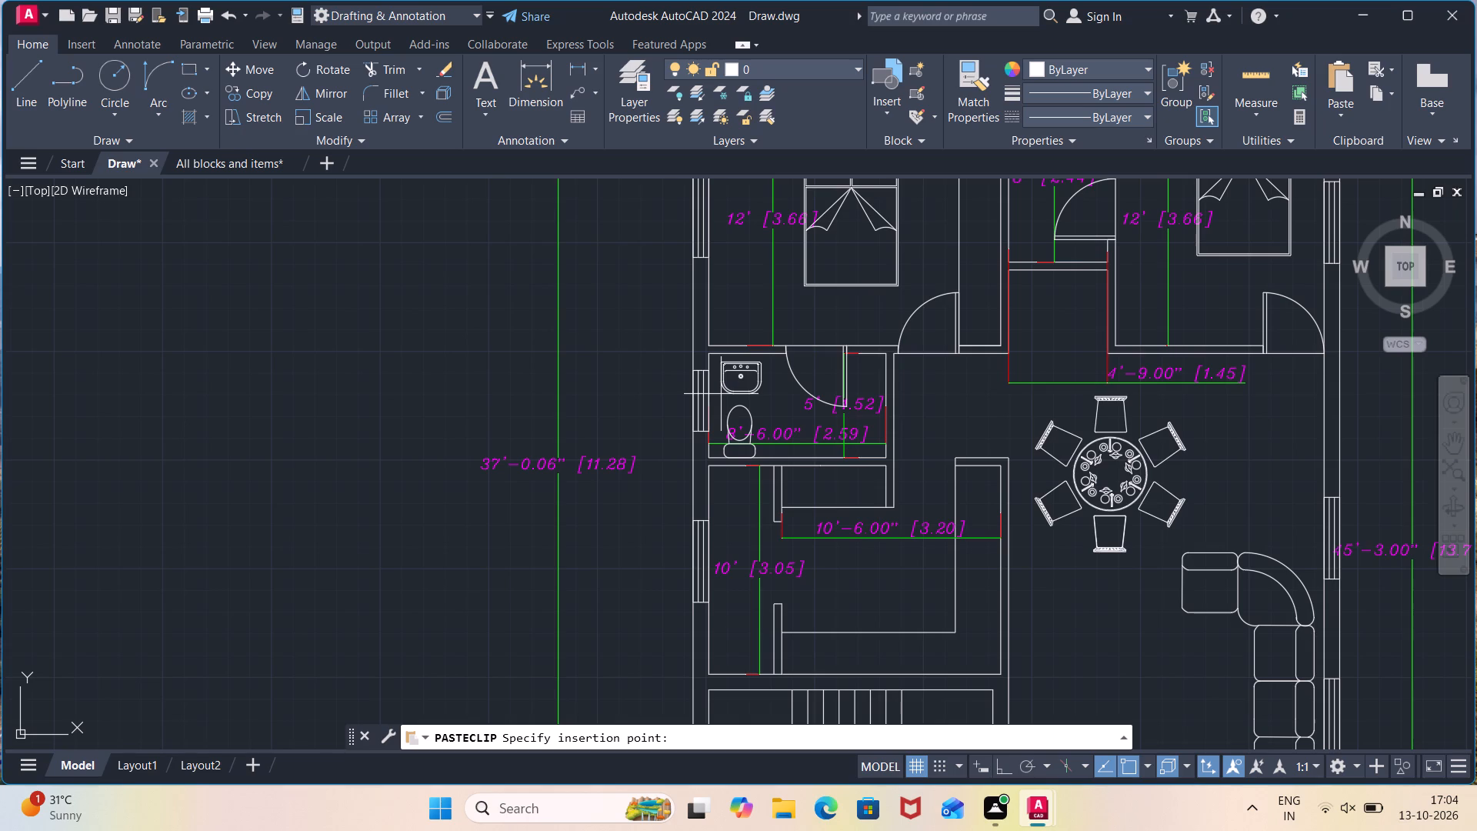
pyautogui.scroll(2, 721, 394)
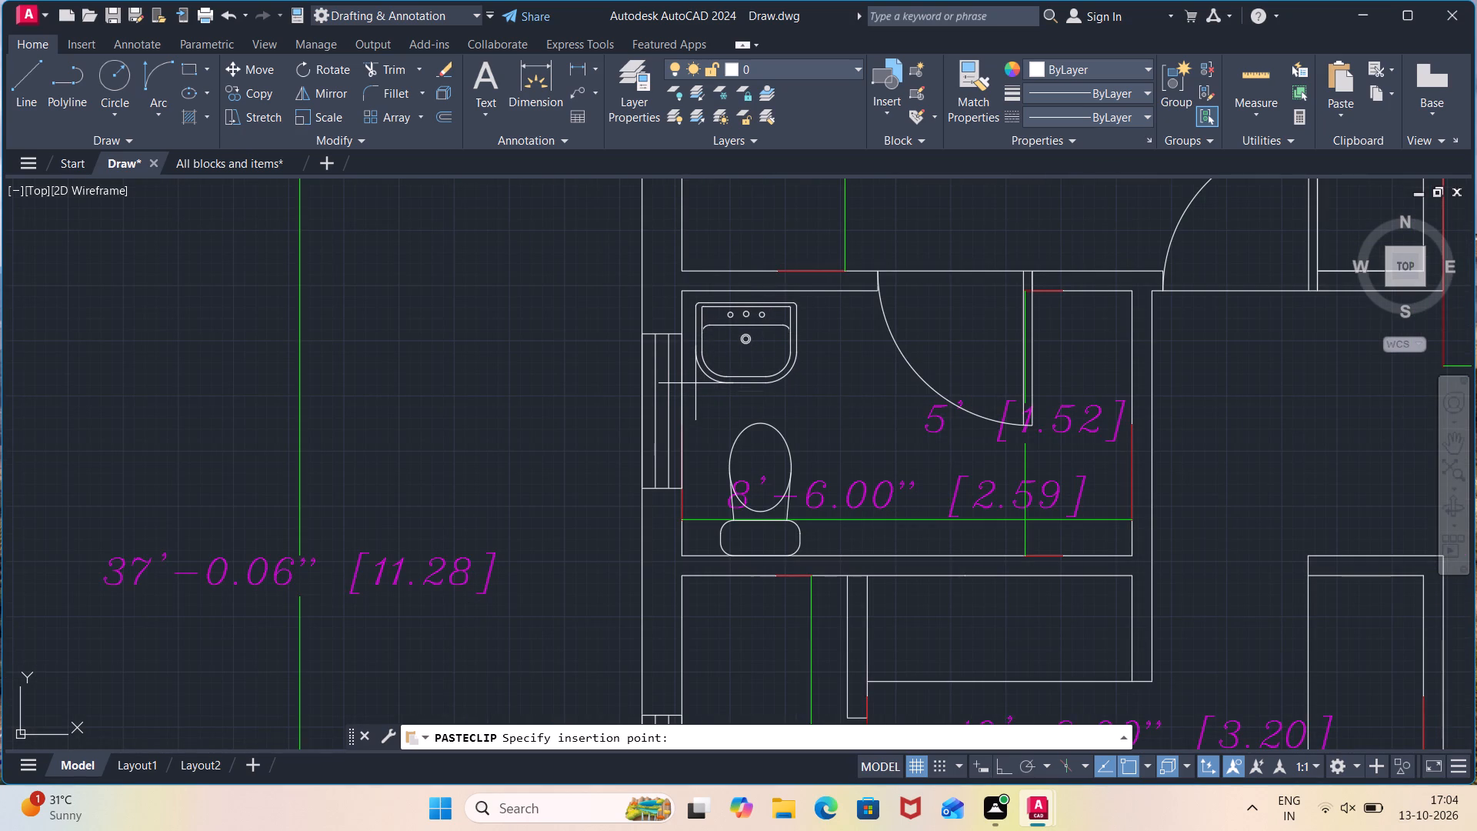
pyautogui.click(695, 377)
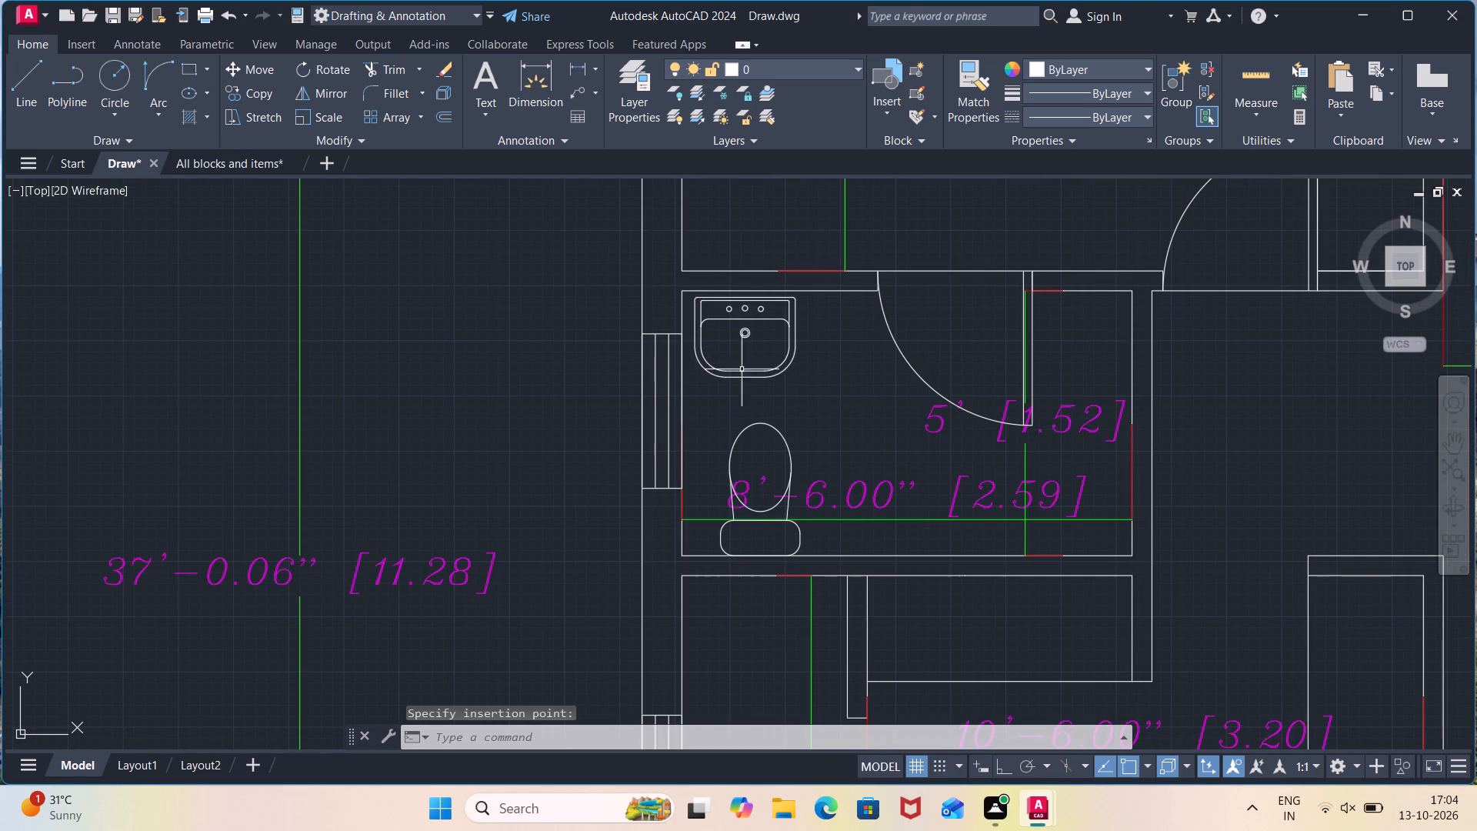
# In the All blocks and items drawing, select the corner washbasin with a slanted oval bowl and two round tap holes, and copy it to the clipboard.
pyautogui.scroll(-2, 1328, 420)
pyautogui.moveTo(1339, 419); pyautogui.dragTo(1032, 512, button='middle')
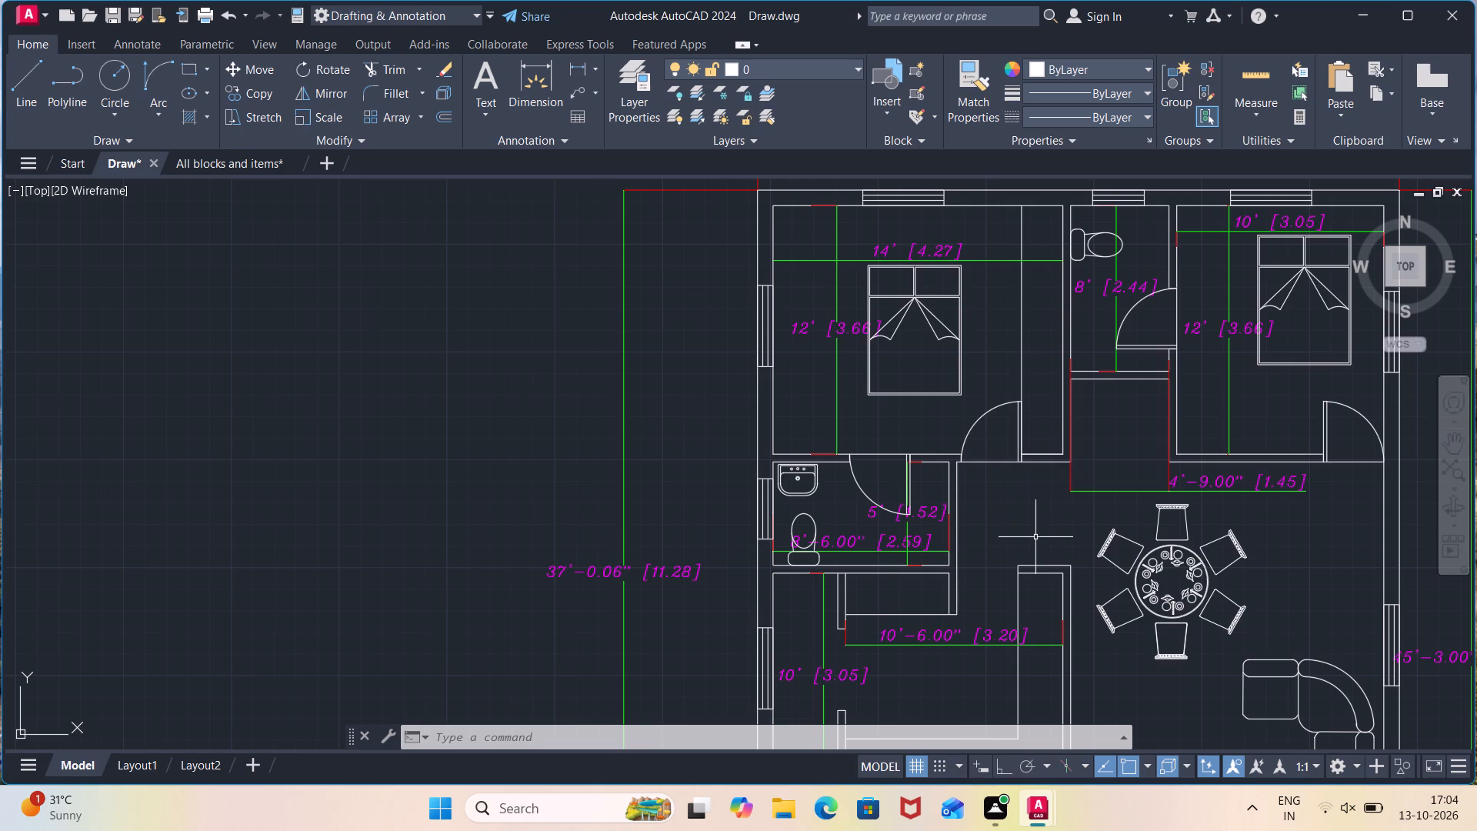
pyautogui.moveTo(1290, 572); pyautogui.dragTo(1202, 528, button='middle')
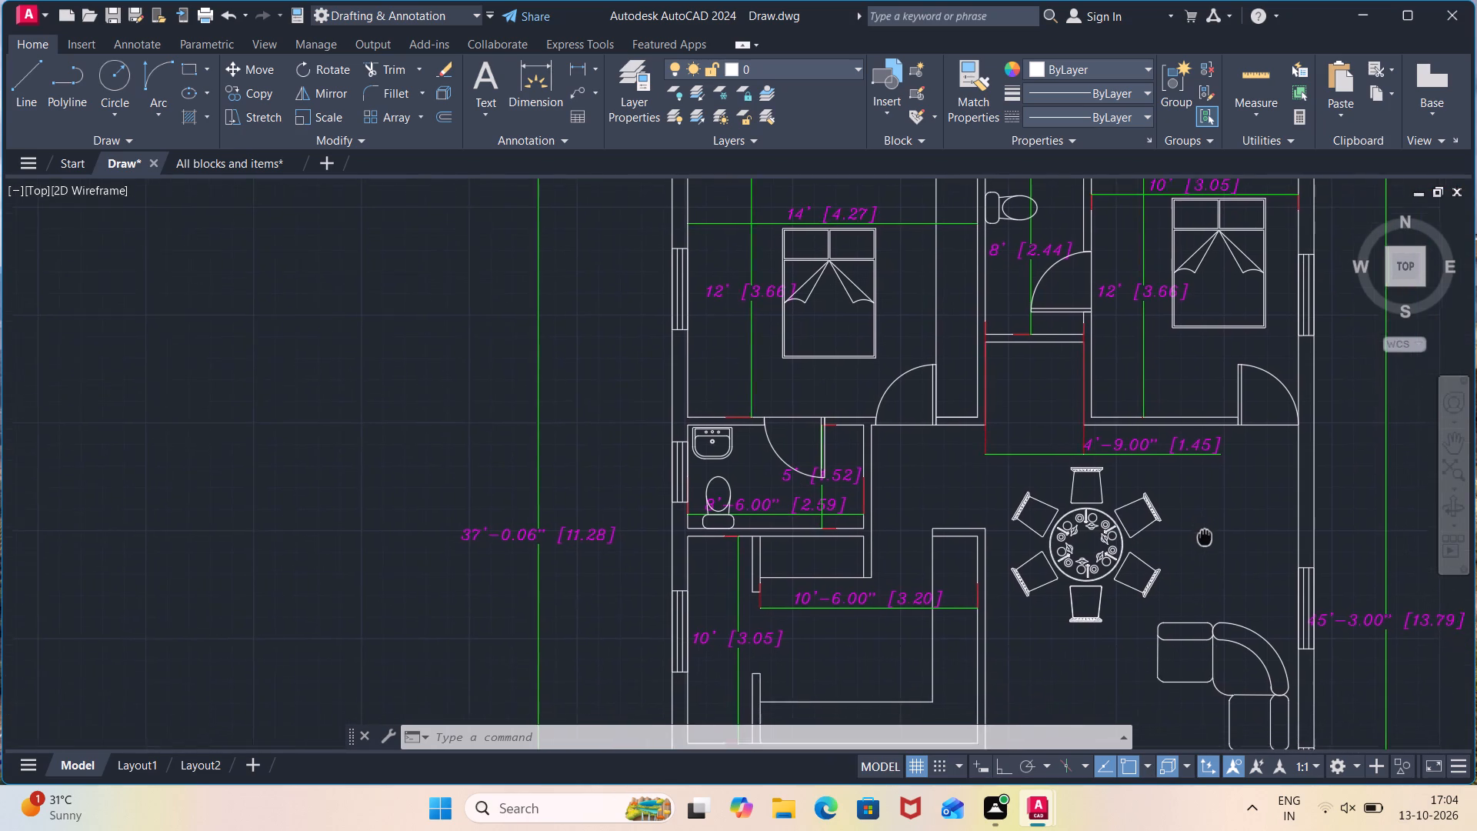
pyautogui.moveTo(1202, 528); pyautogui.dragTo(1152, 208, button='middle')
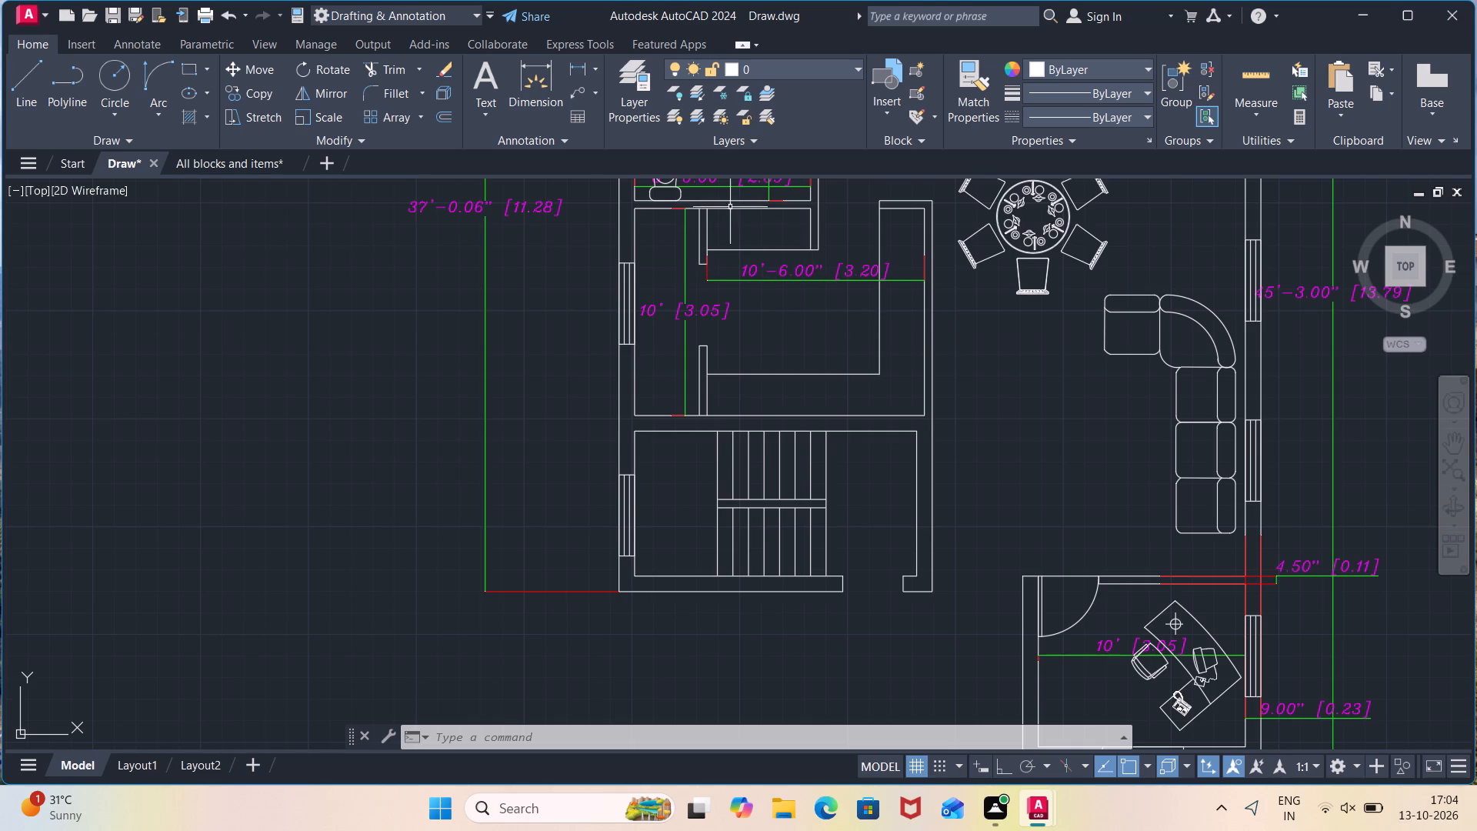
pyautogui.click(276, 162)
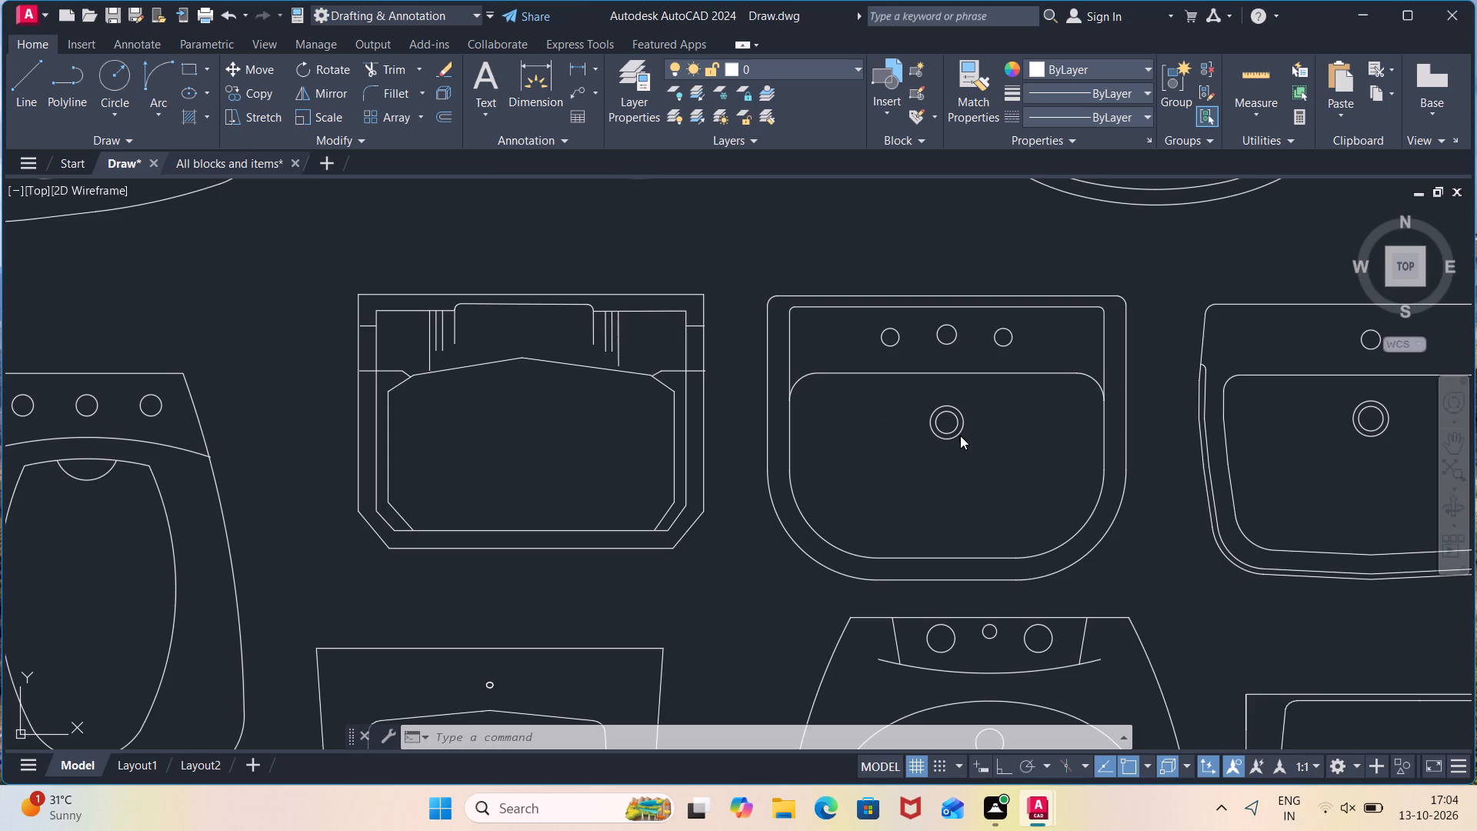
pyautogui.scroll(-5, 1003, 447)
pyautogui.scroll(-1, 1172, 438)
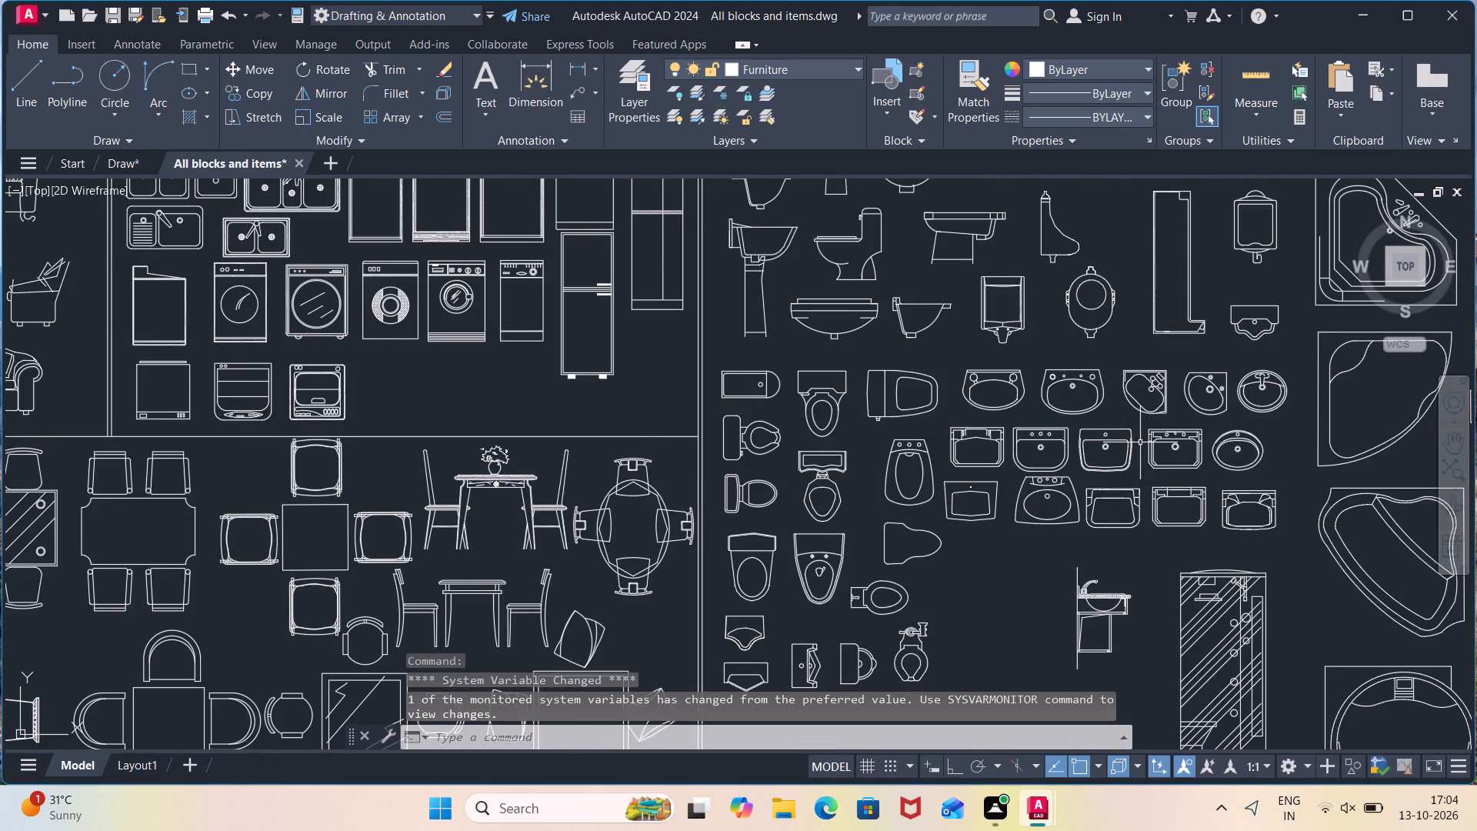
pyautogui.scroll(2, 1218, 390)
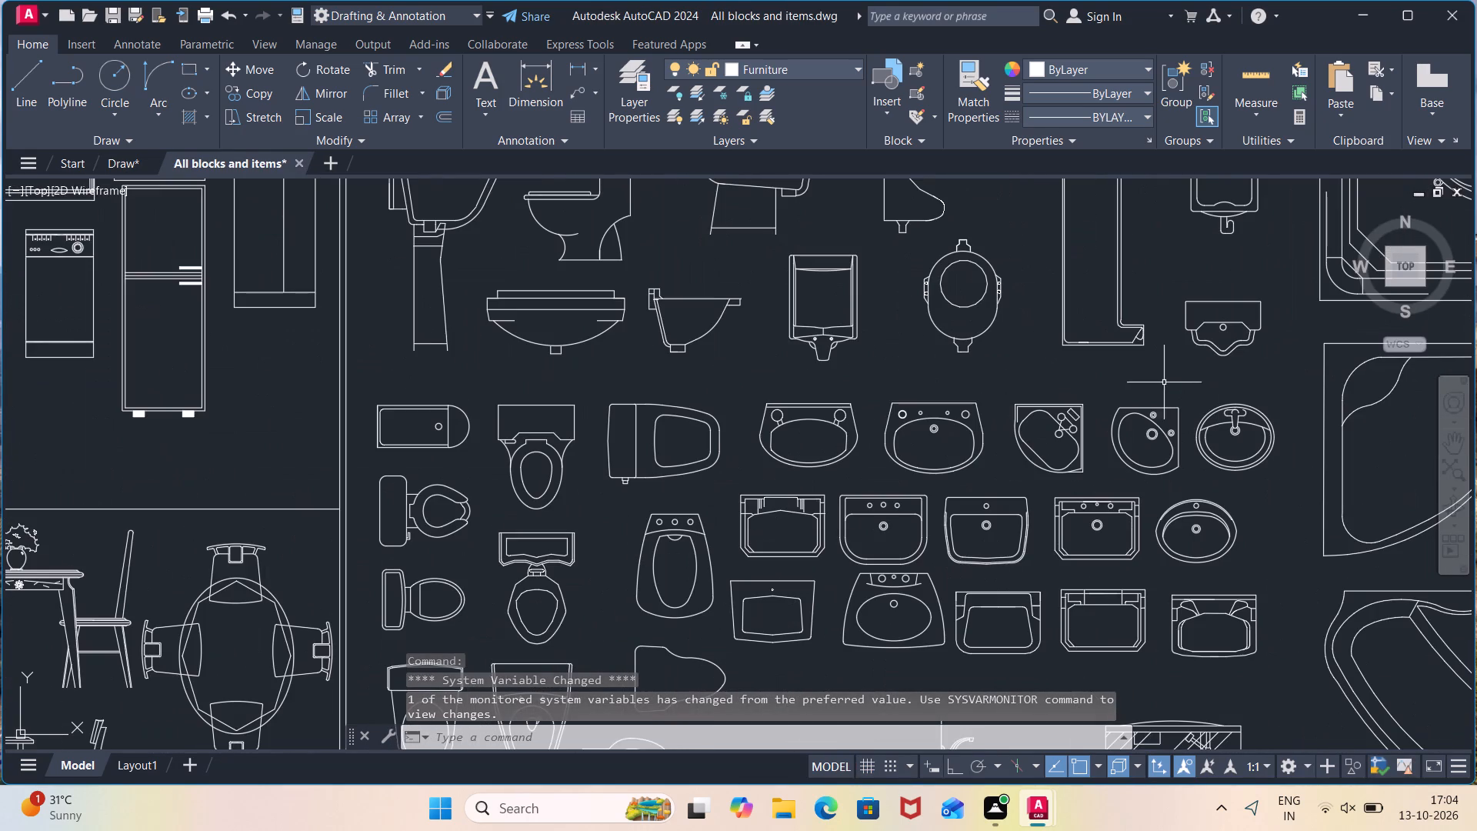
pyautogui.click(1190, 391)
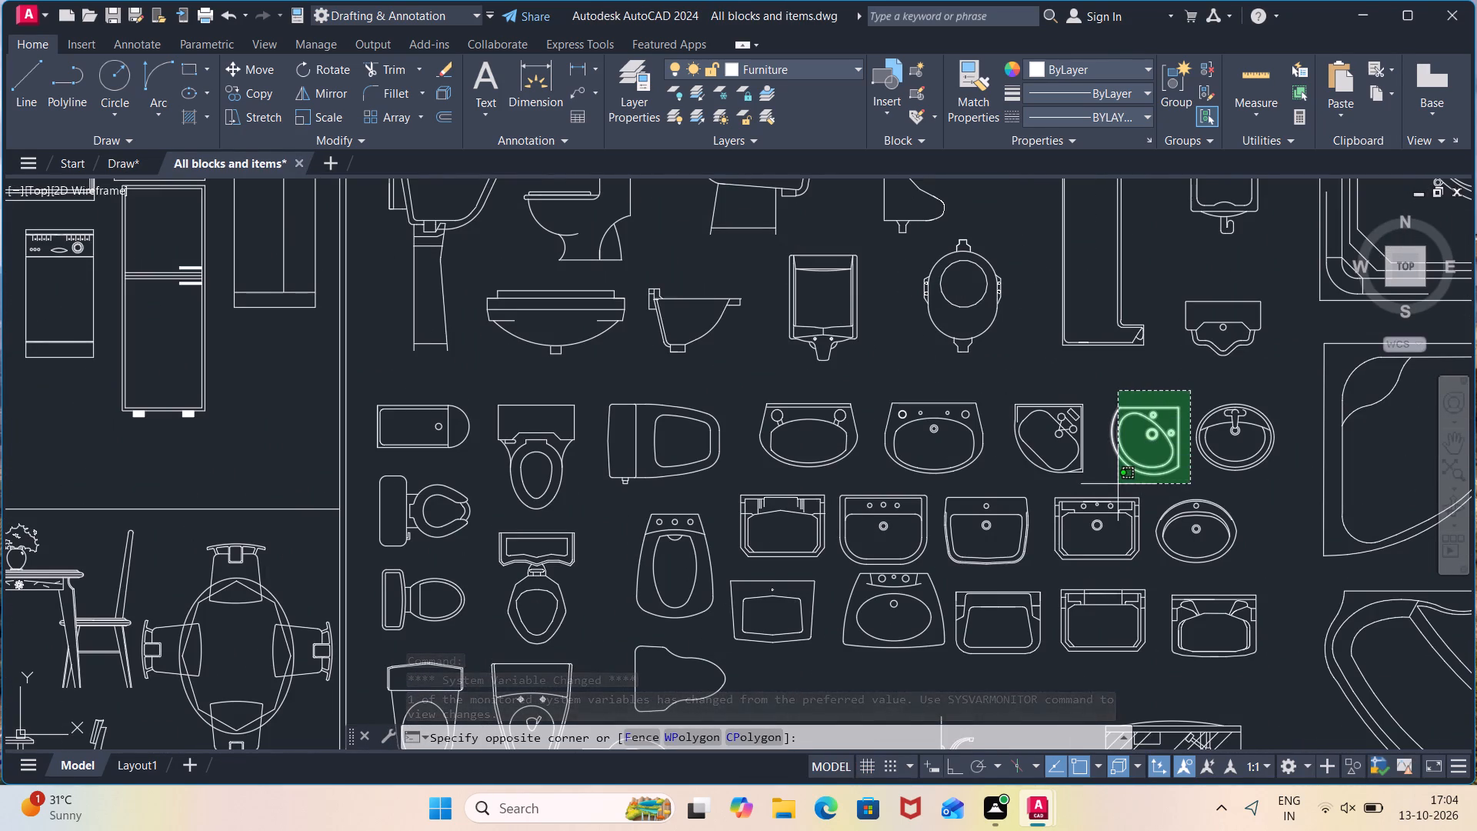
pyautogui.click(1102, 481)
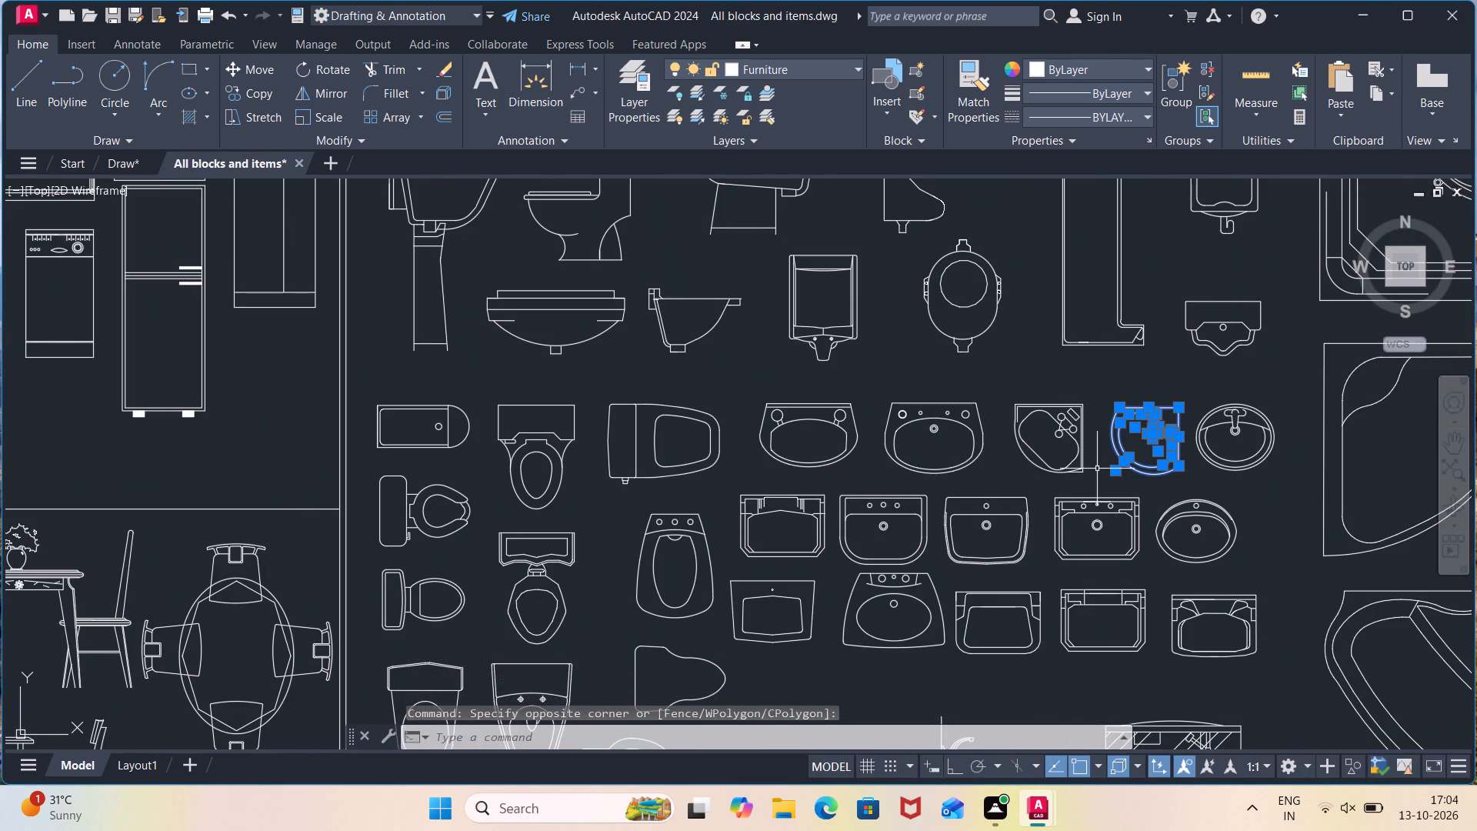
pyautogui.hotkey('ctrl', 'c')
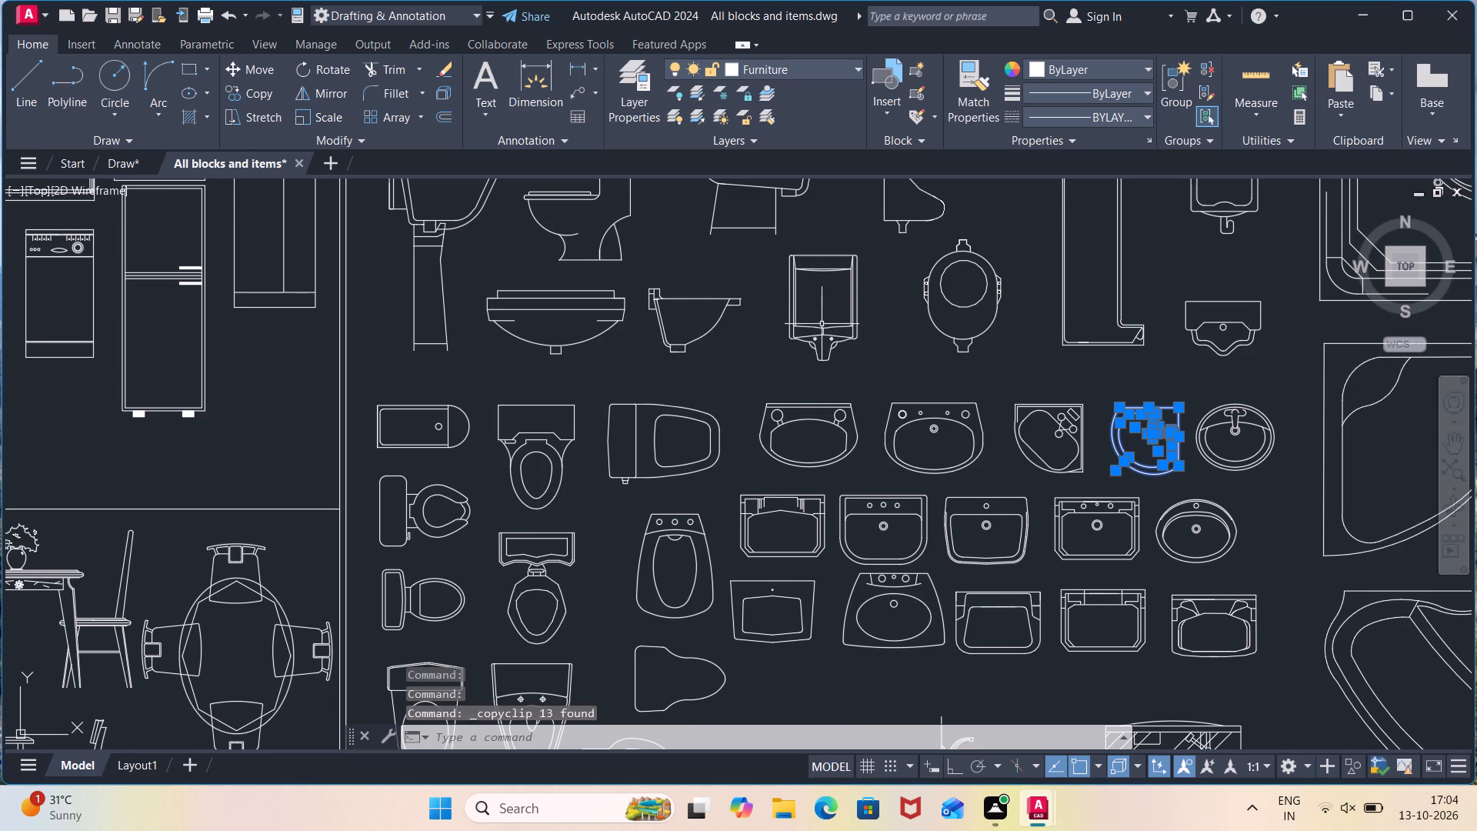
# Switch to the Draw floor plan and paste the corner washbasin into the northeast corner of the 8' bathroom between the bedrooms.
pyautogui.click(131, 162)
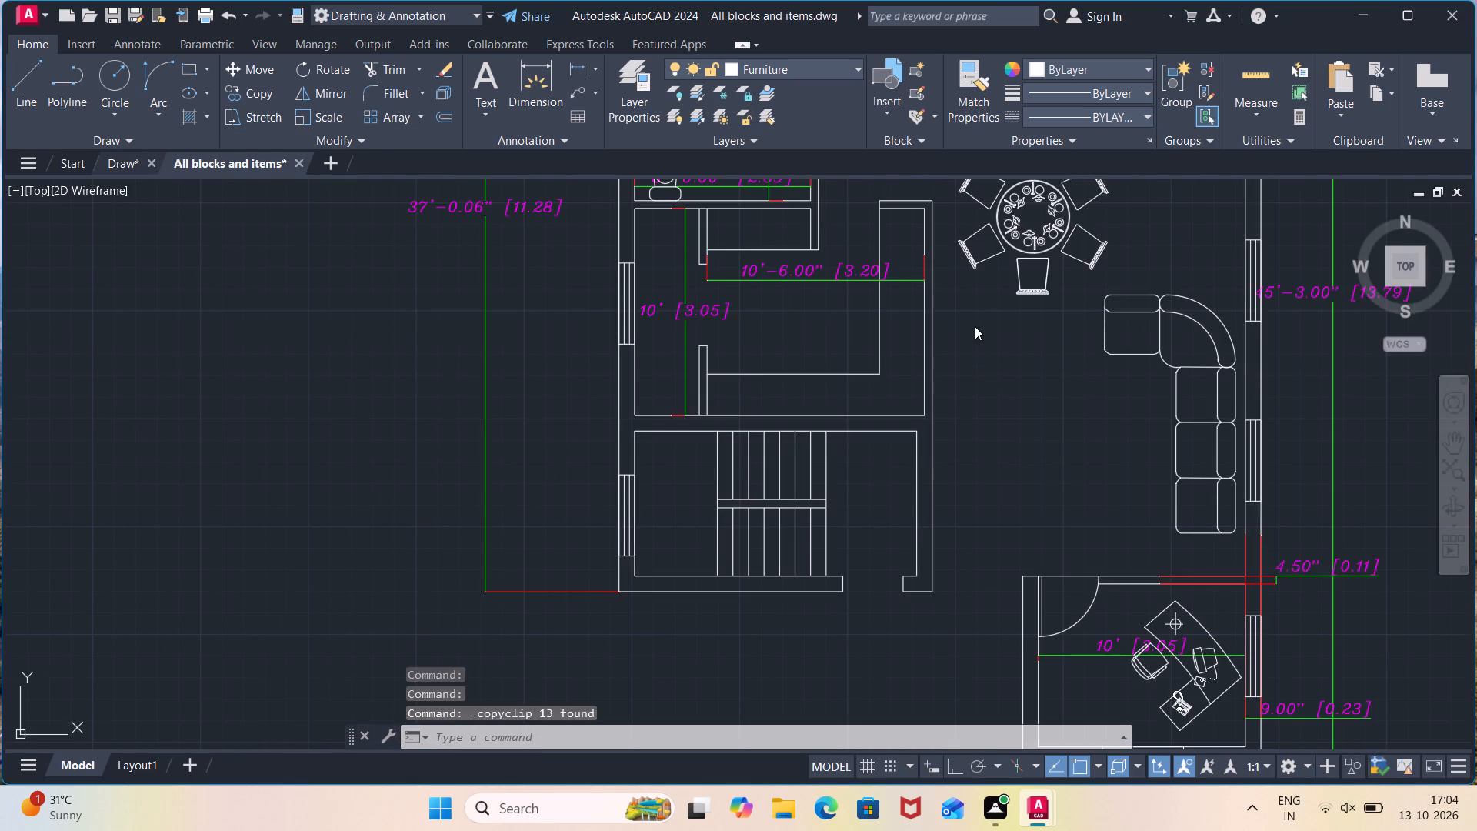
pyautogui.scroll(-1, 983, 323)
pyautogui.moveTo(991, 325); pyautogui.dragTo(919, 404, button='middle')
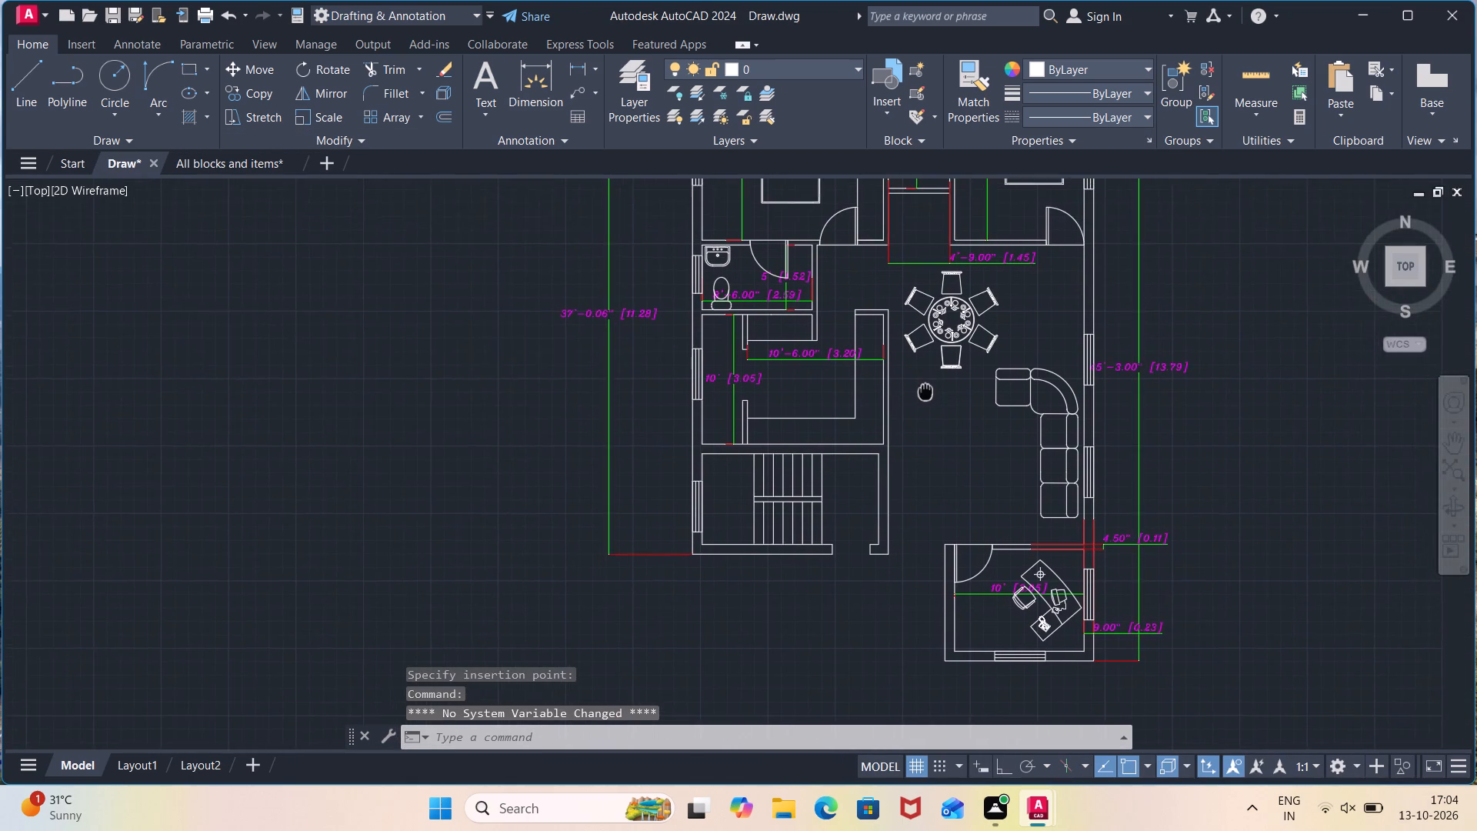
pyautogui.moveTo(919, 404); pyautogui.dragTo(899, 506, button='middle')
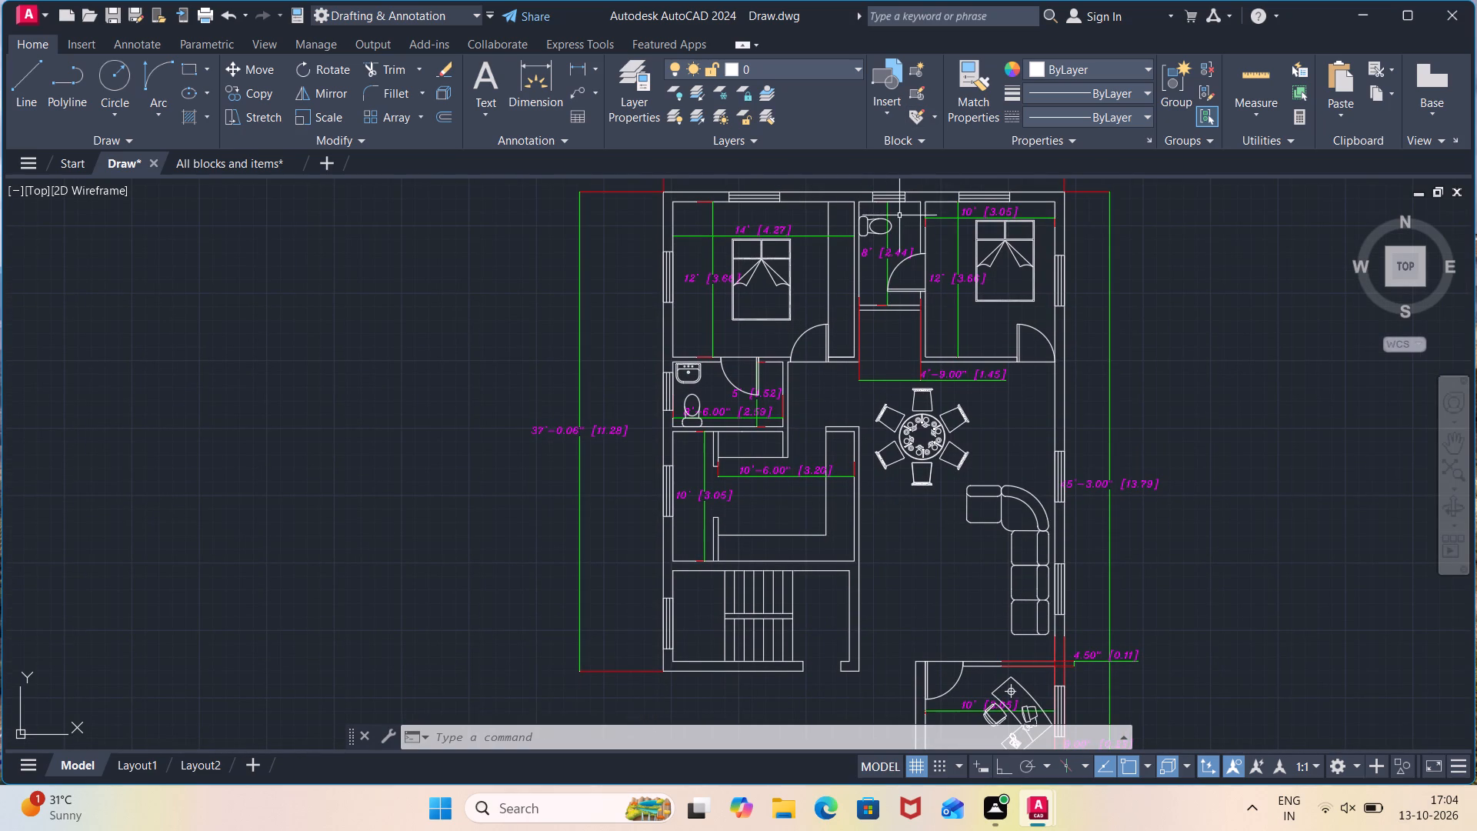
pyautogui.scroll(4, 899, 215)
pyautogui.scroll(-2, 899, 218)
pyautogui.moveTo(899, 218); pyautogui.dragTo(896, 280, button='middle')
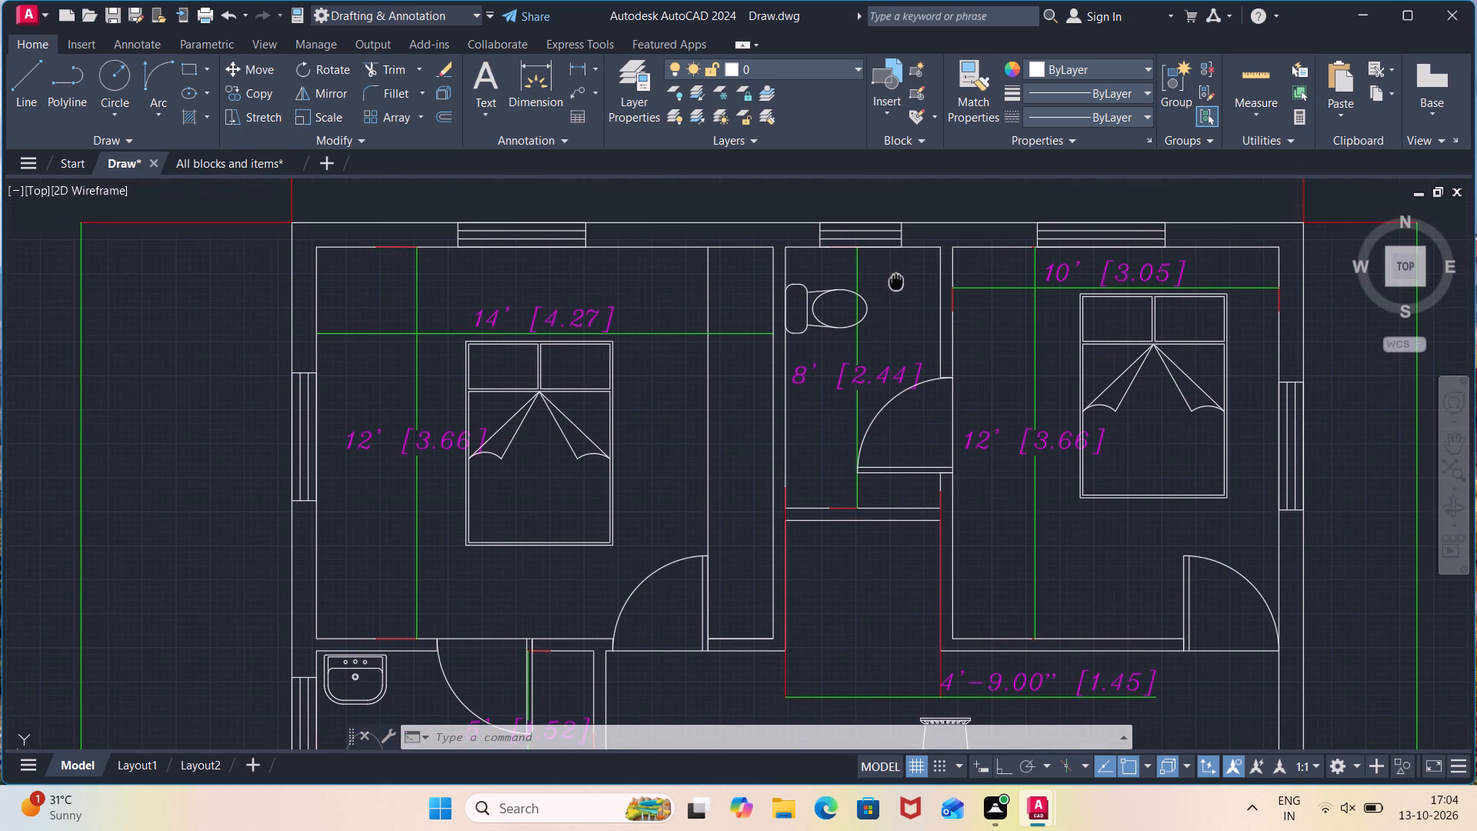
pyautogui.hotkey('ctrl', 'v')
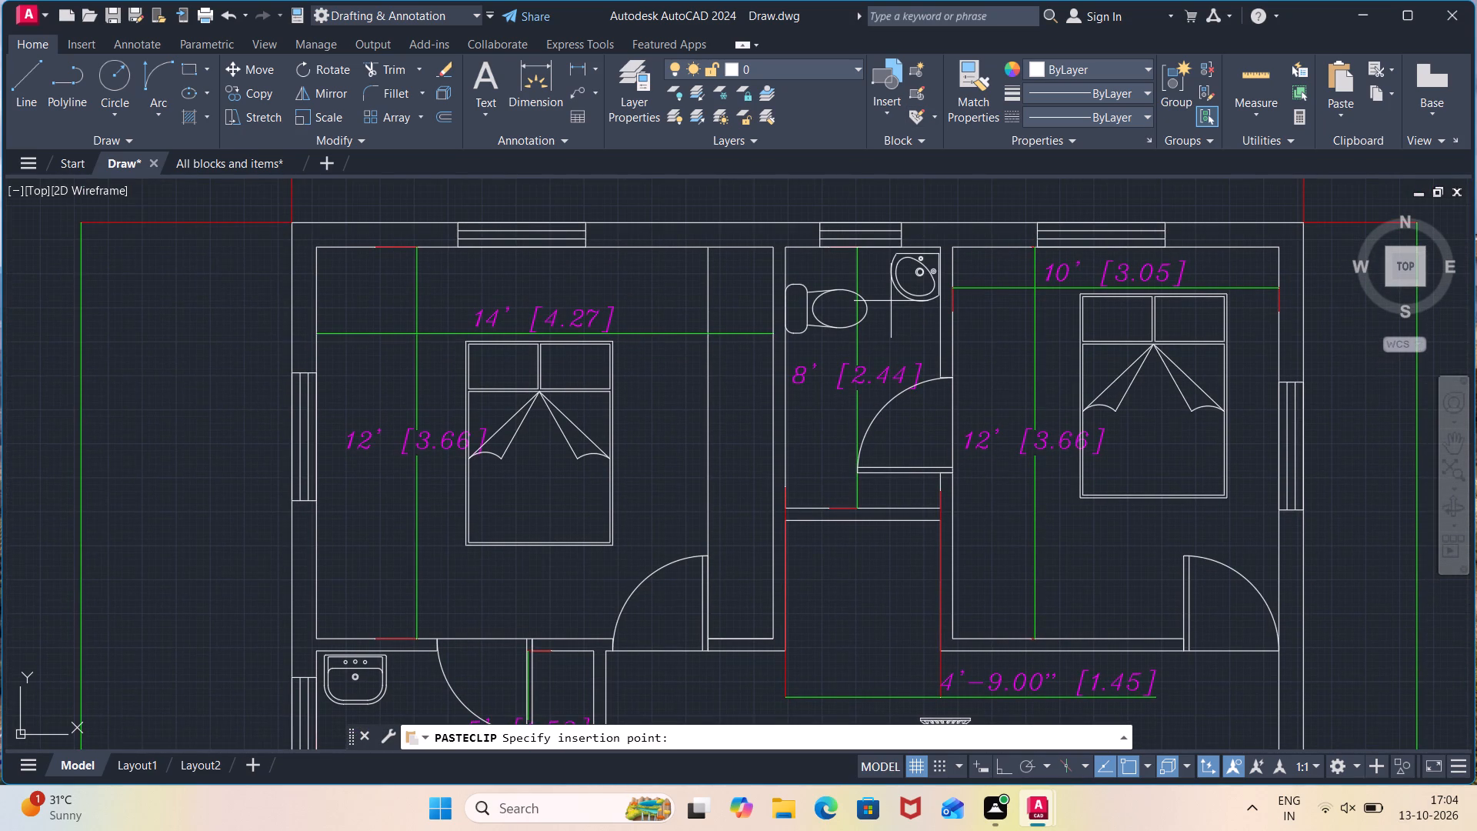
pyautogui.scroll(2, 889, 300)
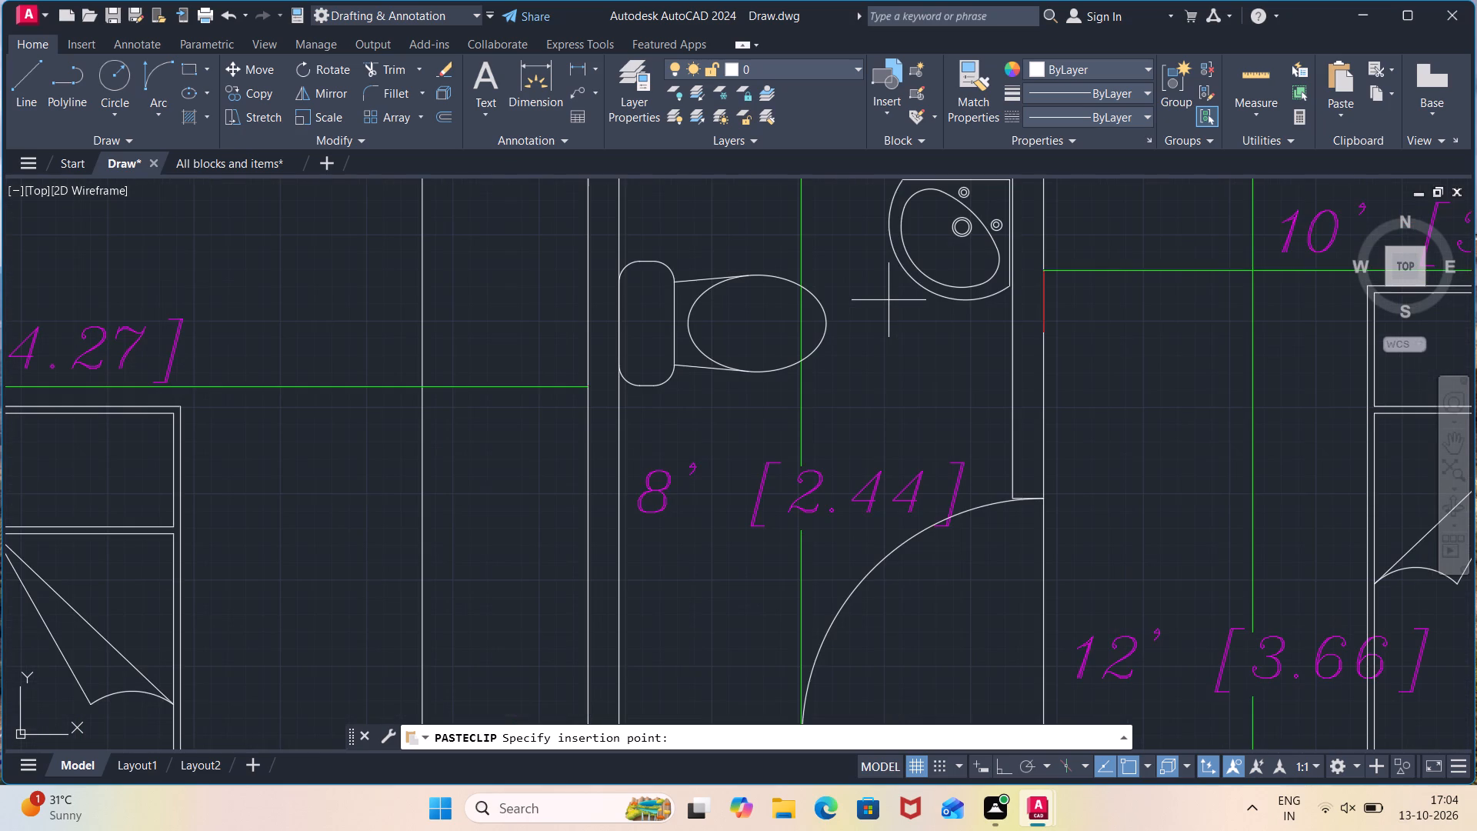
pyautogui.moveTo(889, 300); pyautogui.dragTo(855, 394, button='middle')
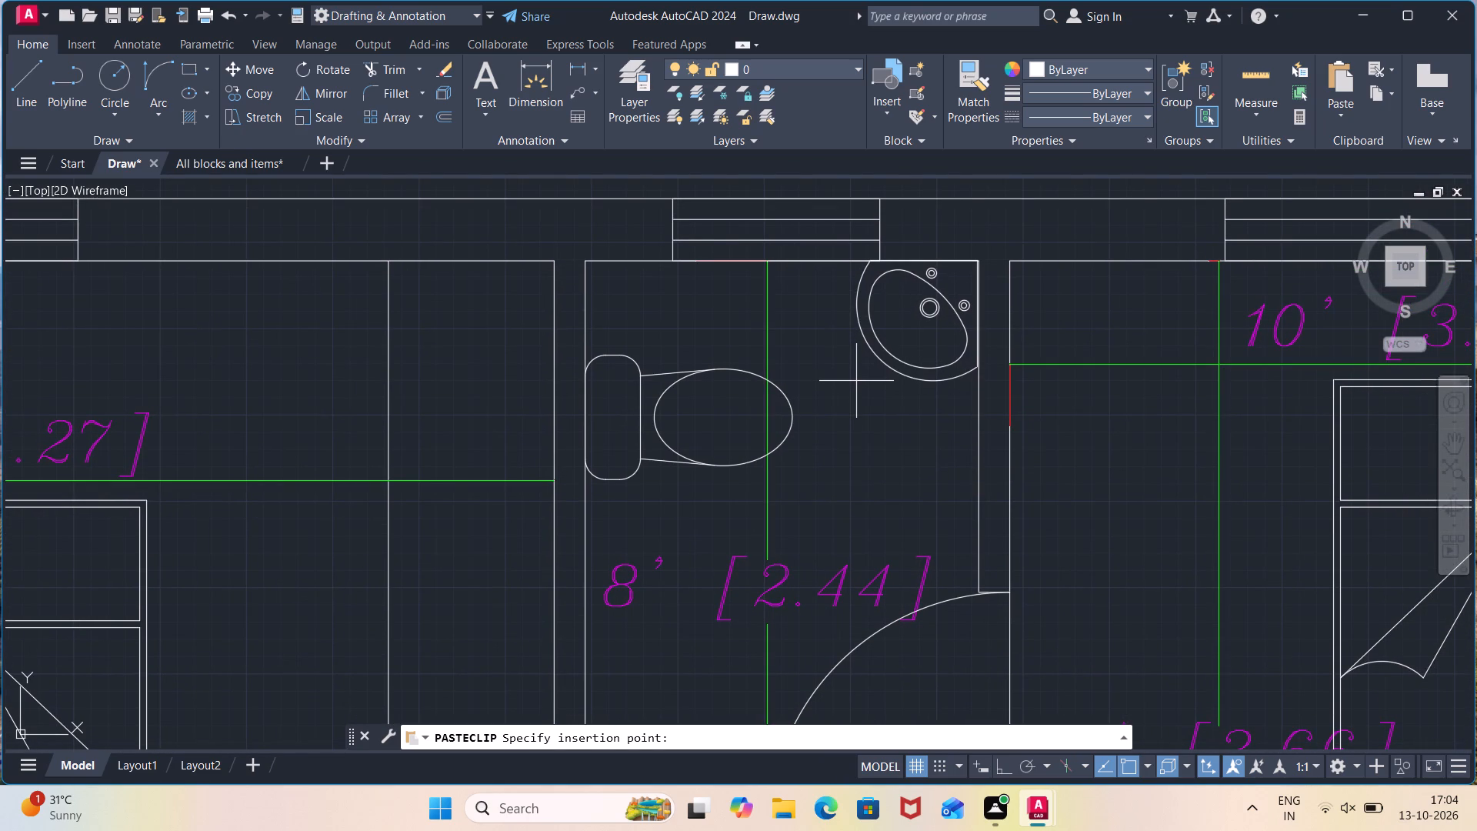
pyautogui.click(856, 379)
# Move the whole corner washbasin slightly south so its back edge sits just inside the bathroom's north wall.
pyautogui.scroll(2, 945, 280)
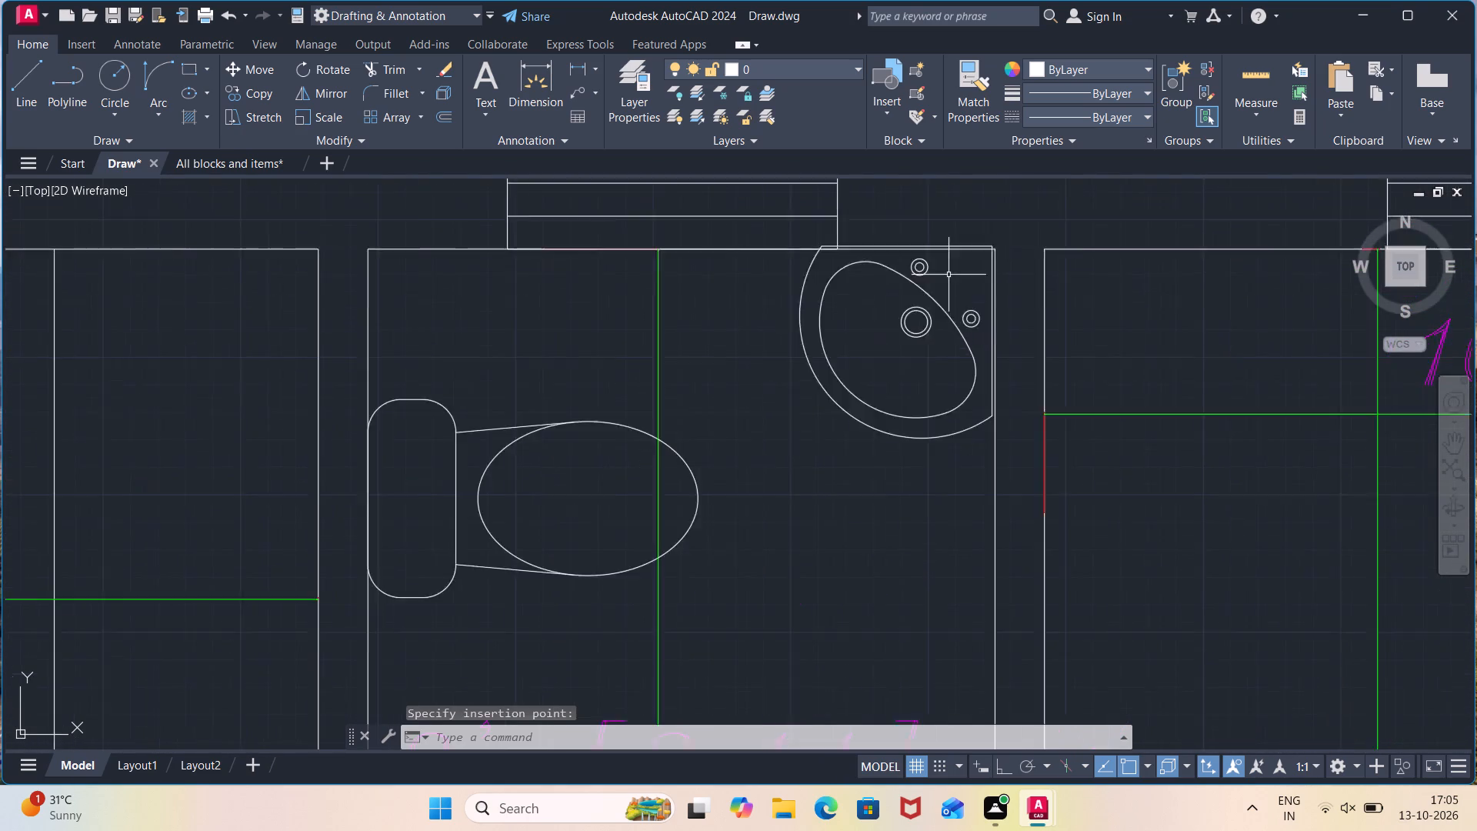
pyautogui.click(980, 231)
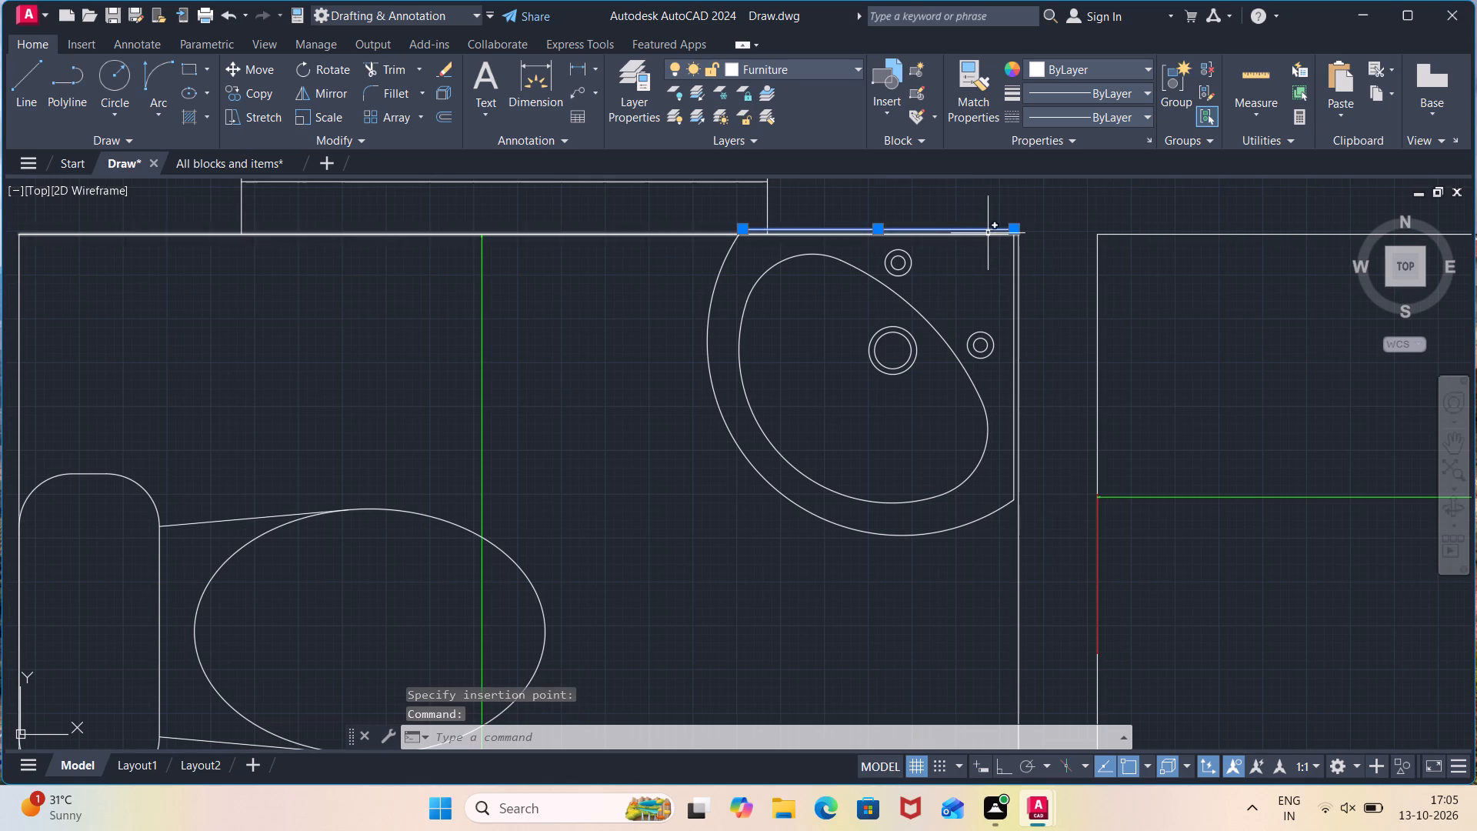
pyautogui.click(1014, 278)
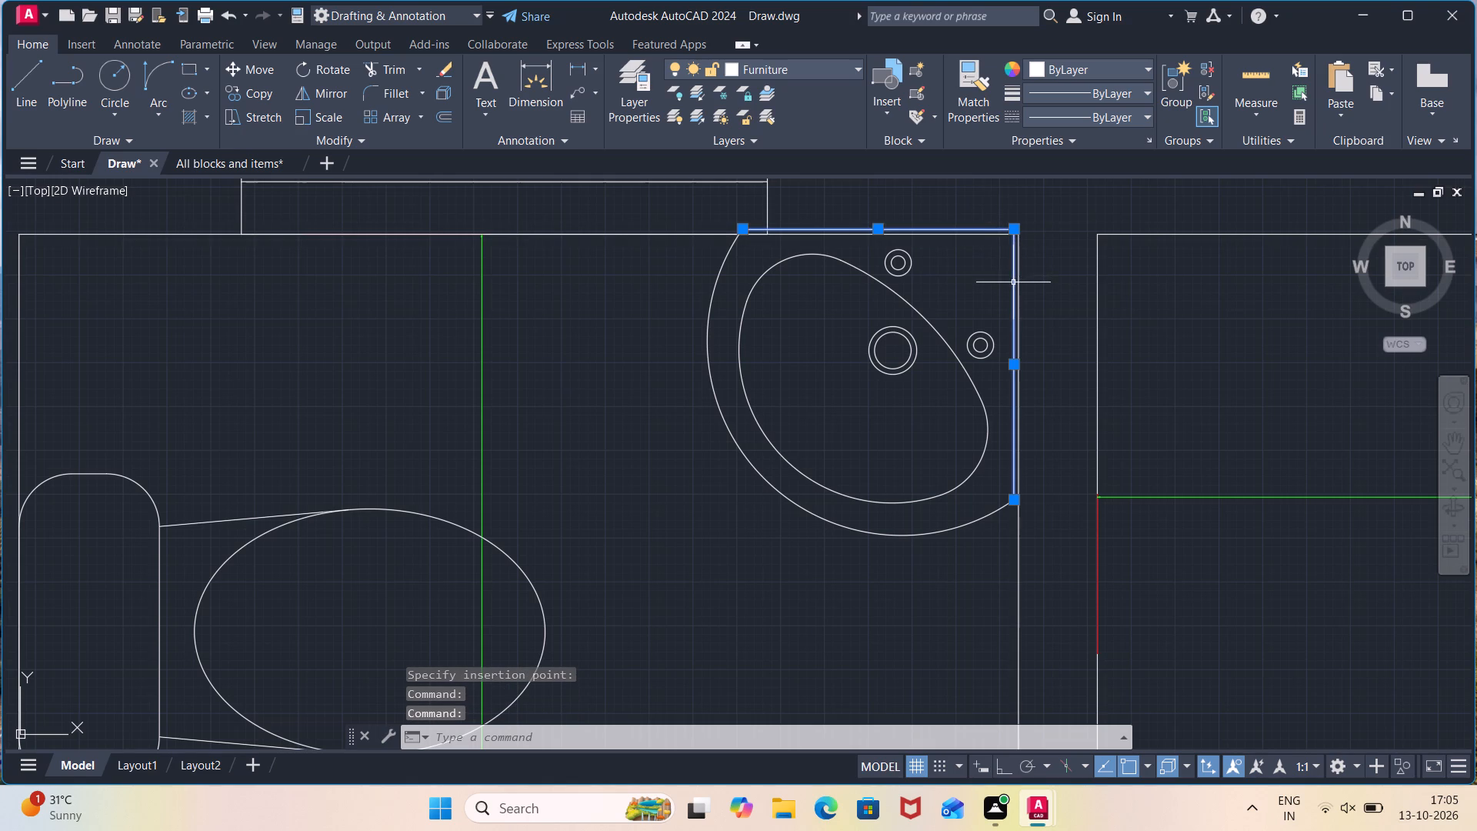
pyautogui.click(1009, 255)
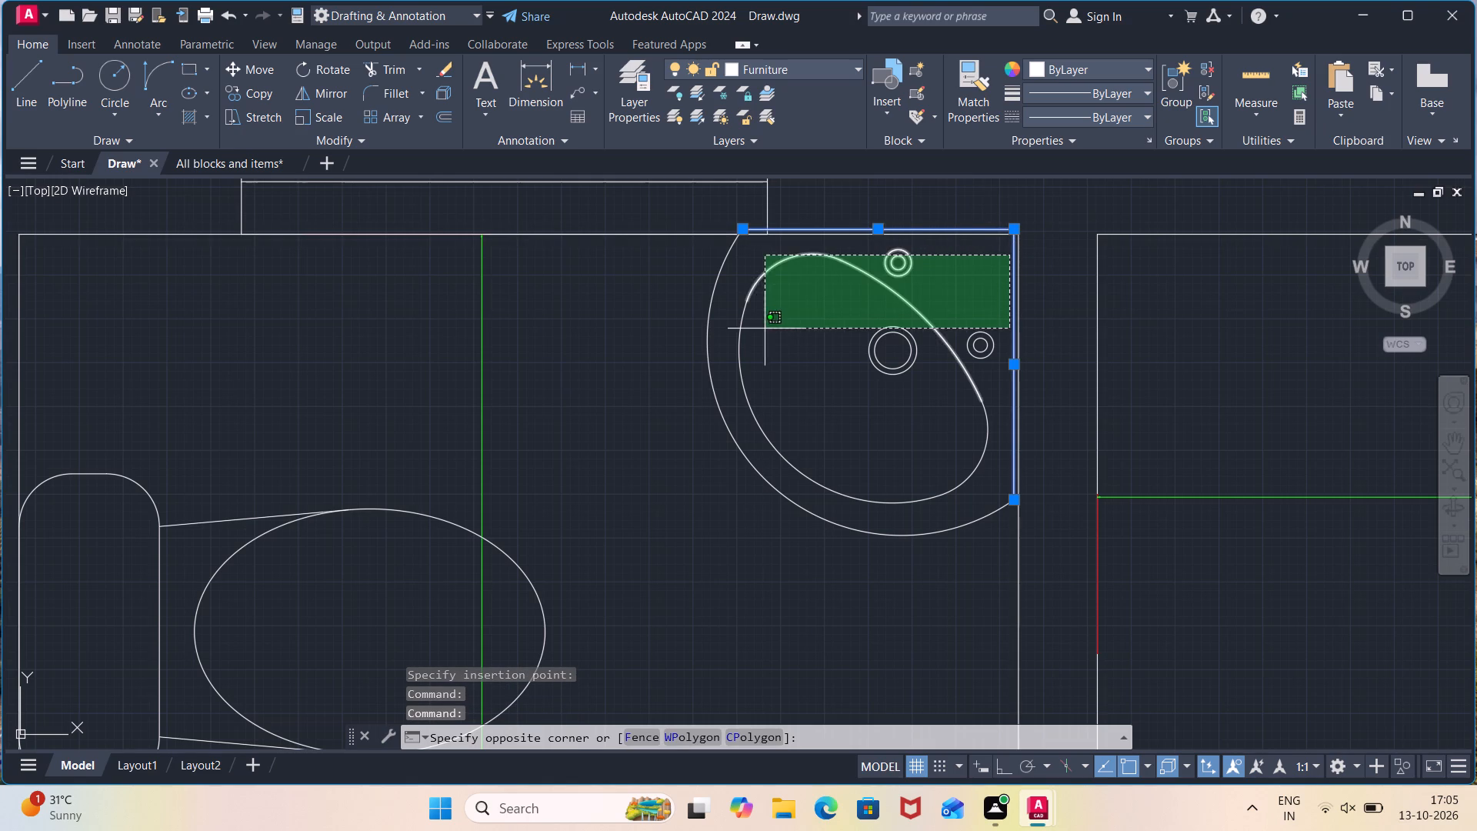
pyautogui.click(634, 442)
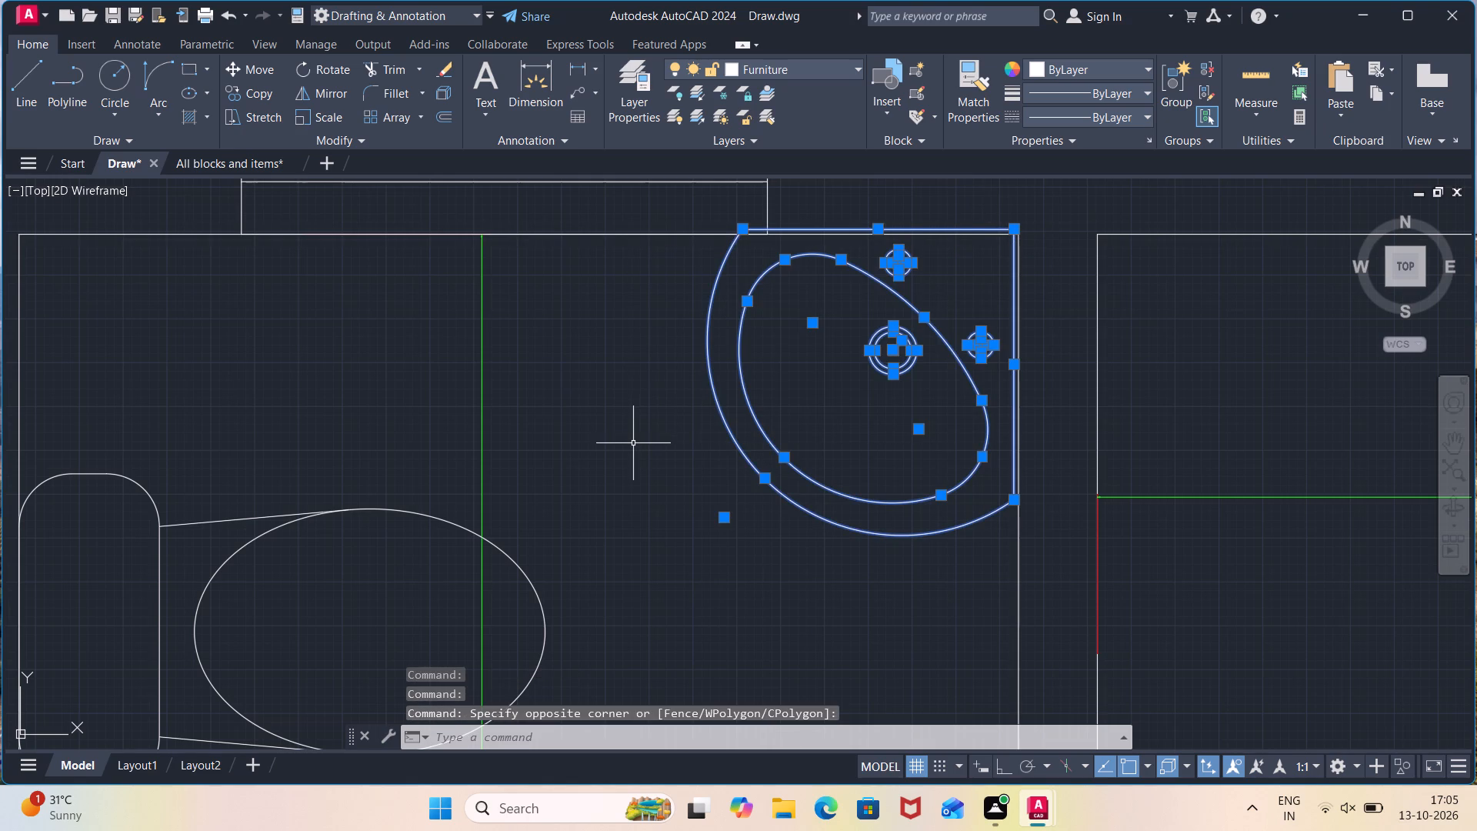
pyautogui.scroll(2, 958, 283)
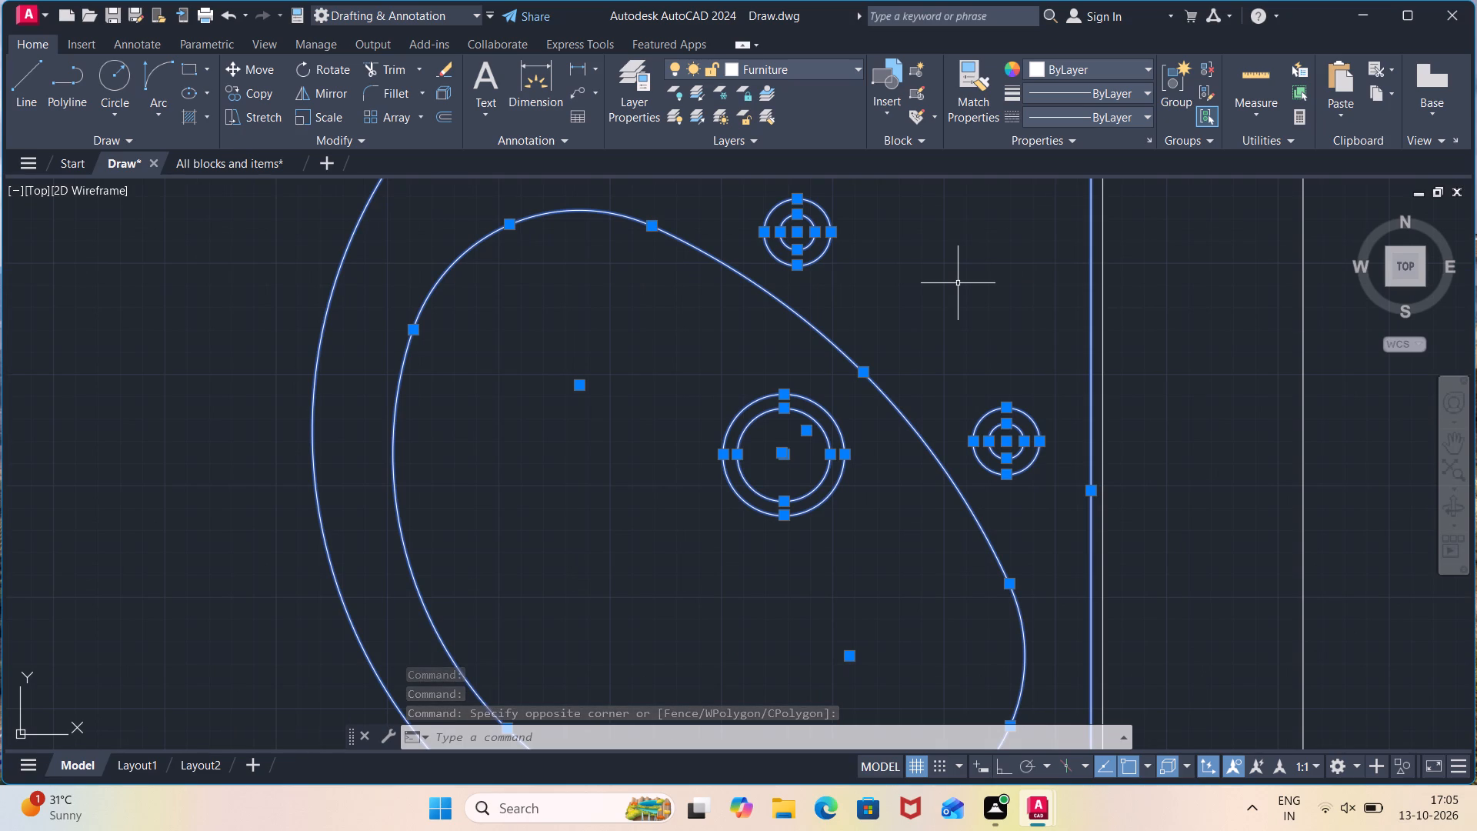
pyautogui.scroll(-1, 960, 299)
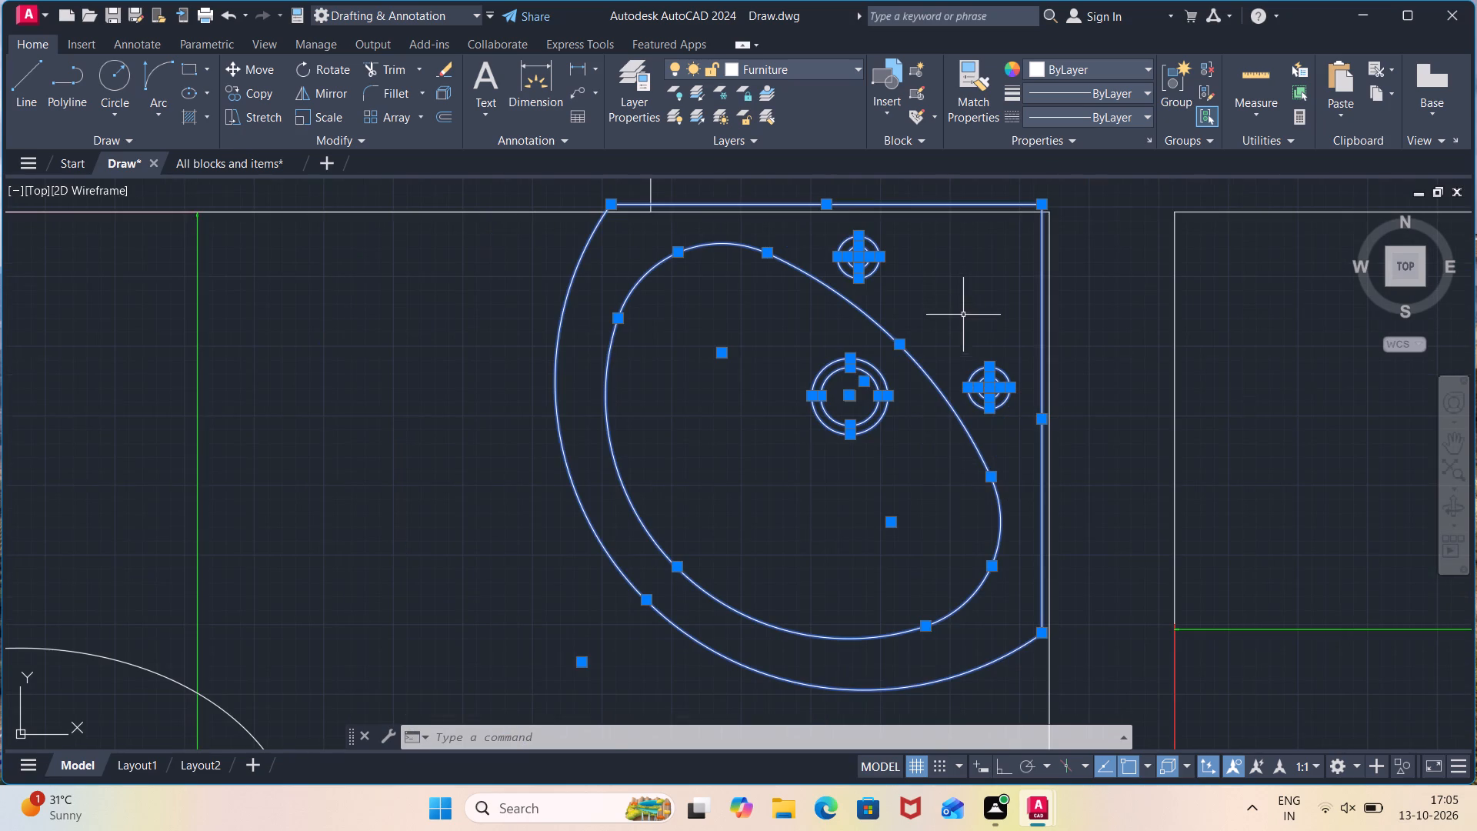
pyautogui.scroll(-1, 965, 320)
pyautogui.press('m')
pyautogui.press('Return')
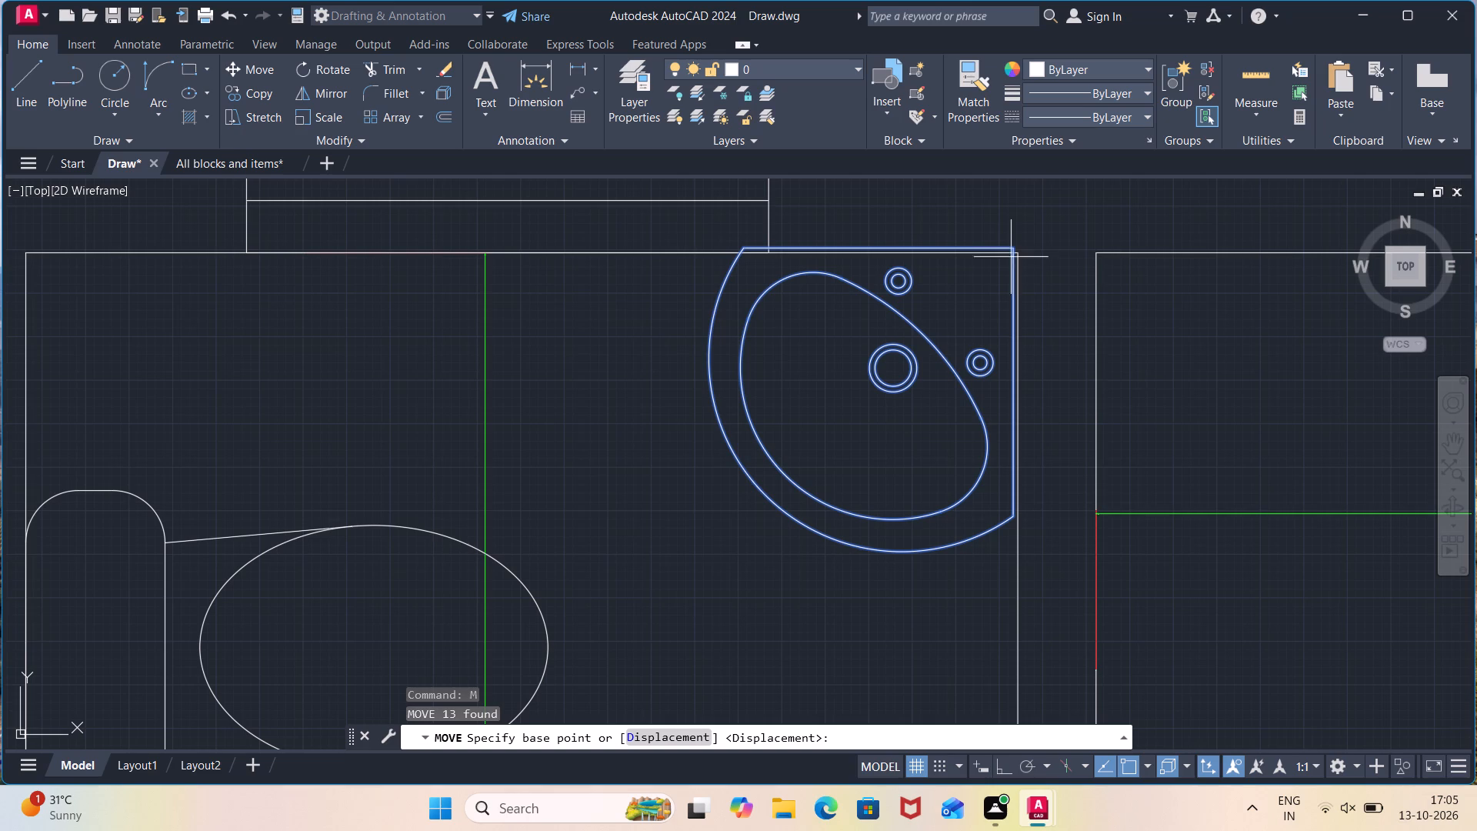
pyautogui.click(1012, 243)
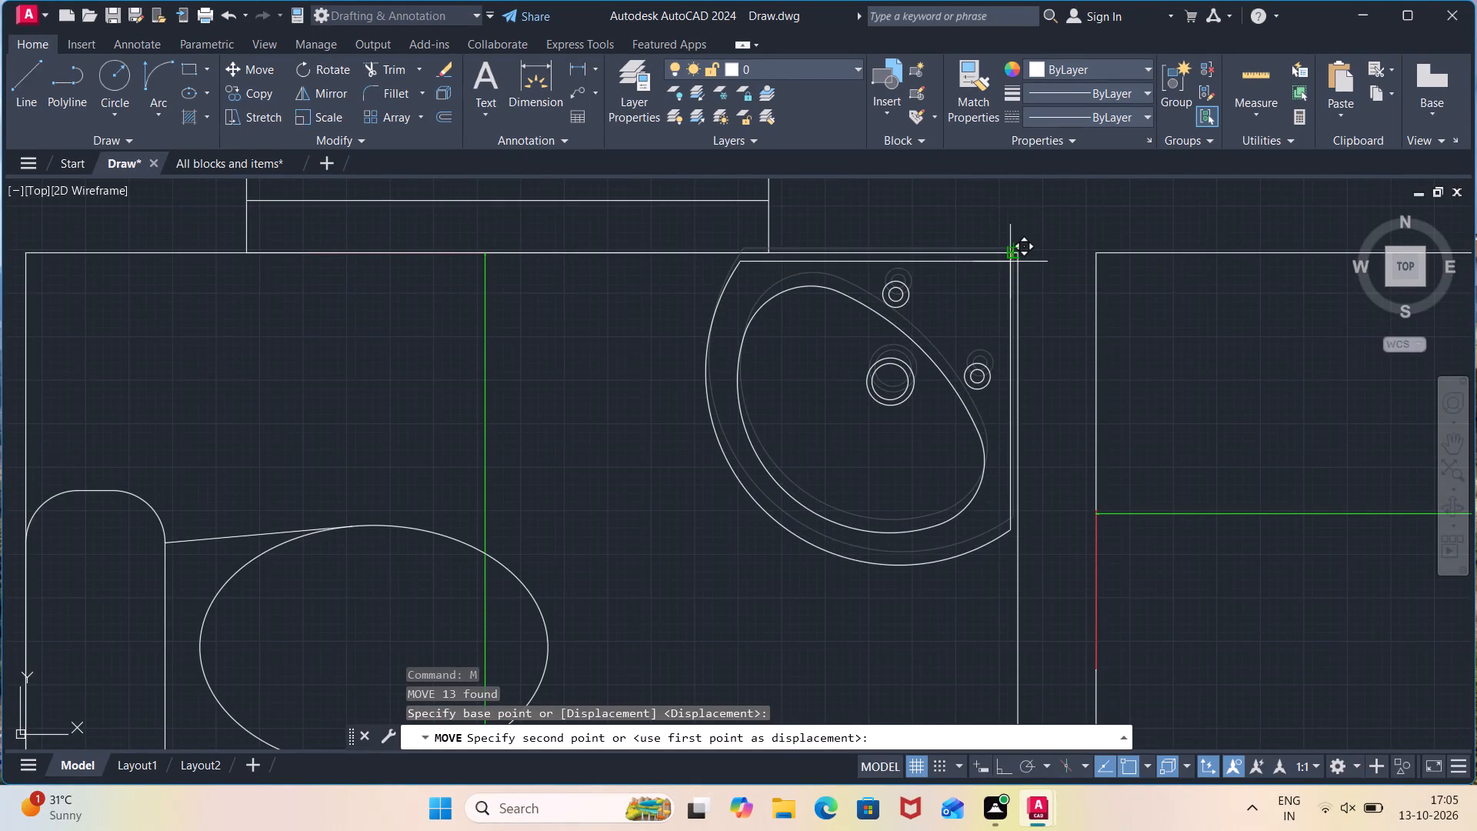
pyautogui.scroll(1, 1010, 262)
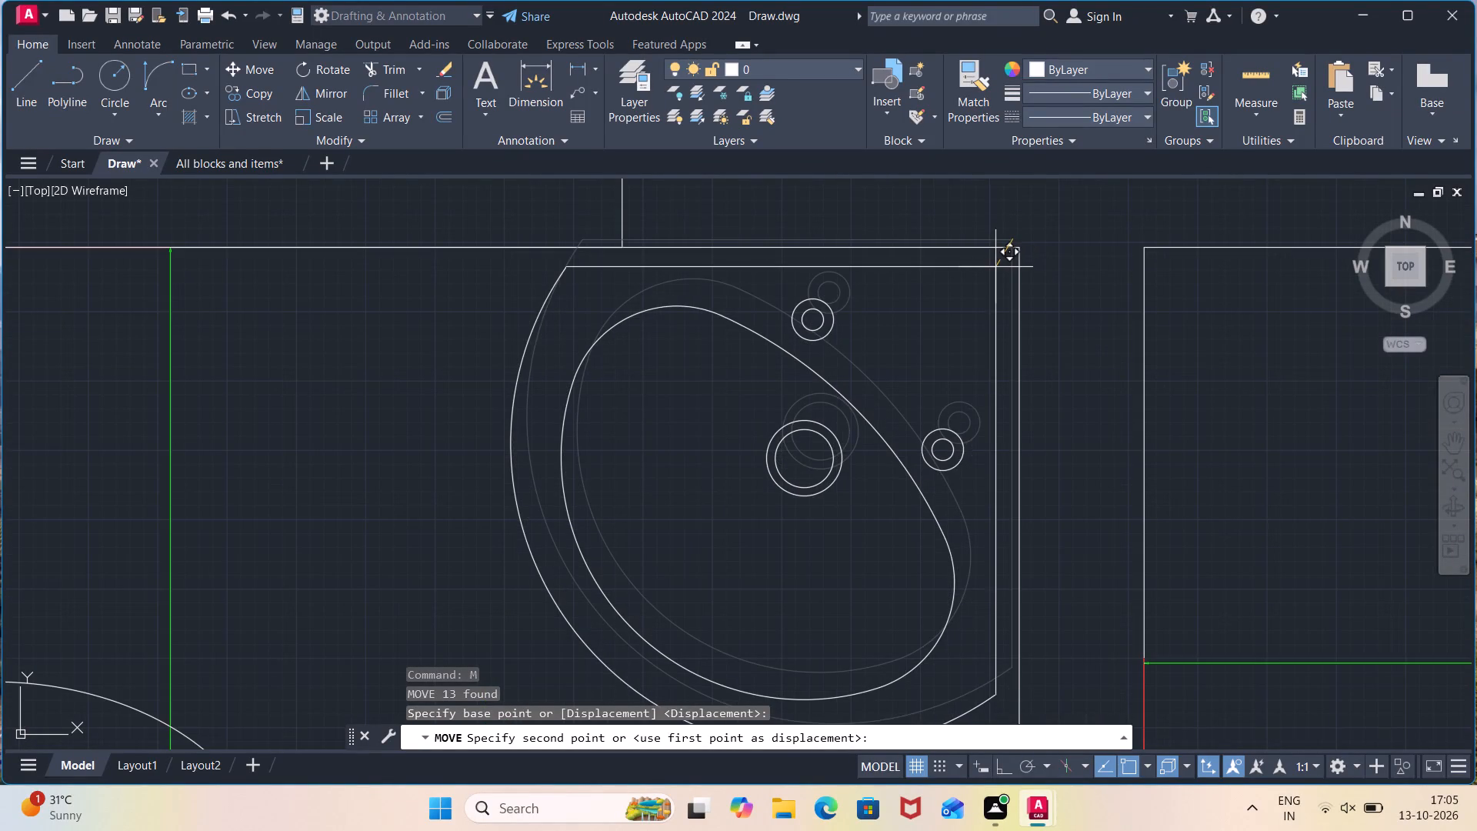
pyautogui.click(1003, 260)
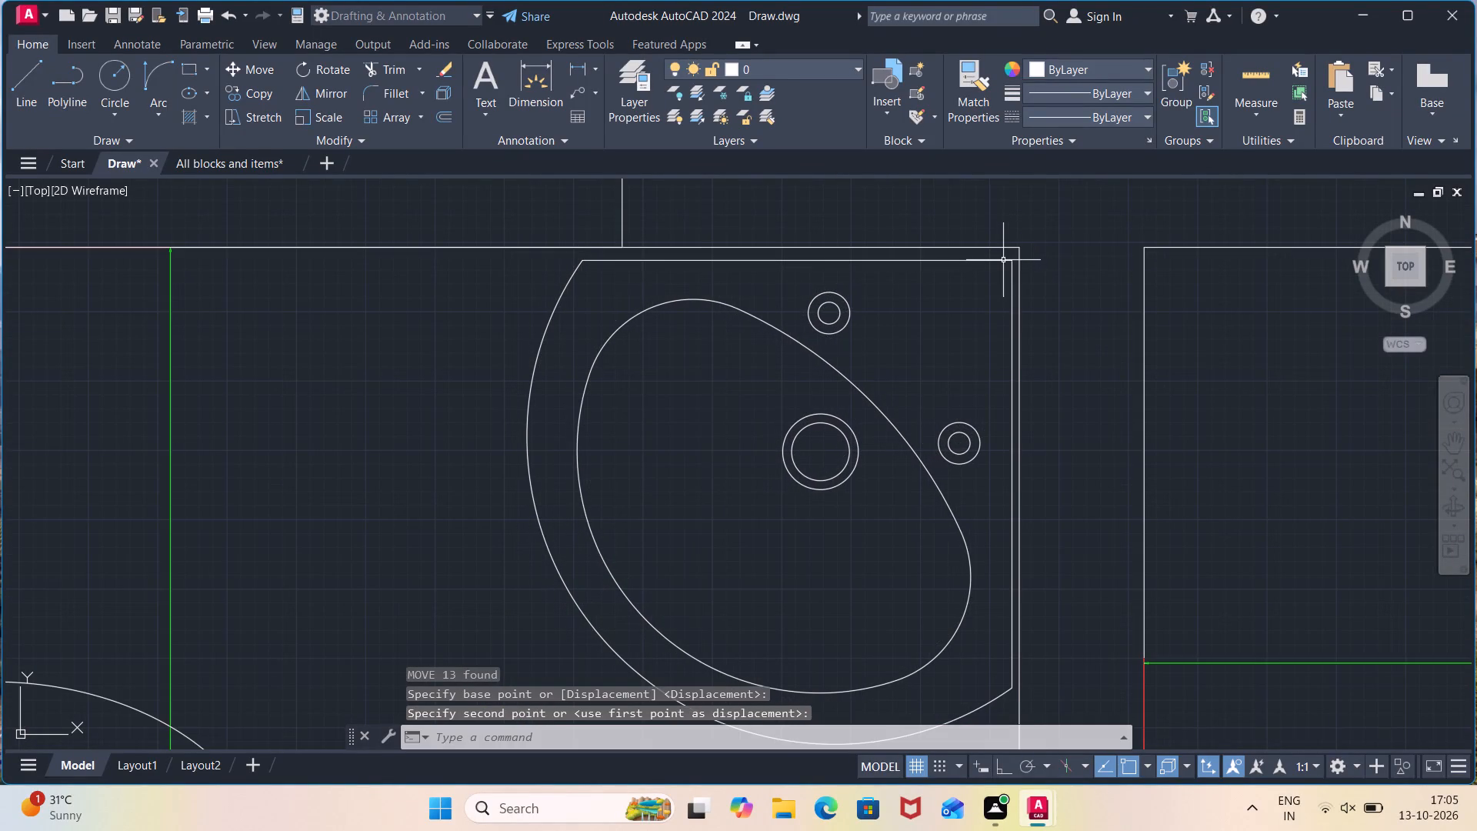
# In the All blocks and items drawing, select the round-fronted washbasin with an oval bowl and four tap holes, and copy it to the clipboard.
pyautogui.scroll(-2, 1055, 251)
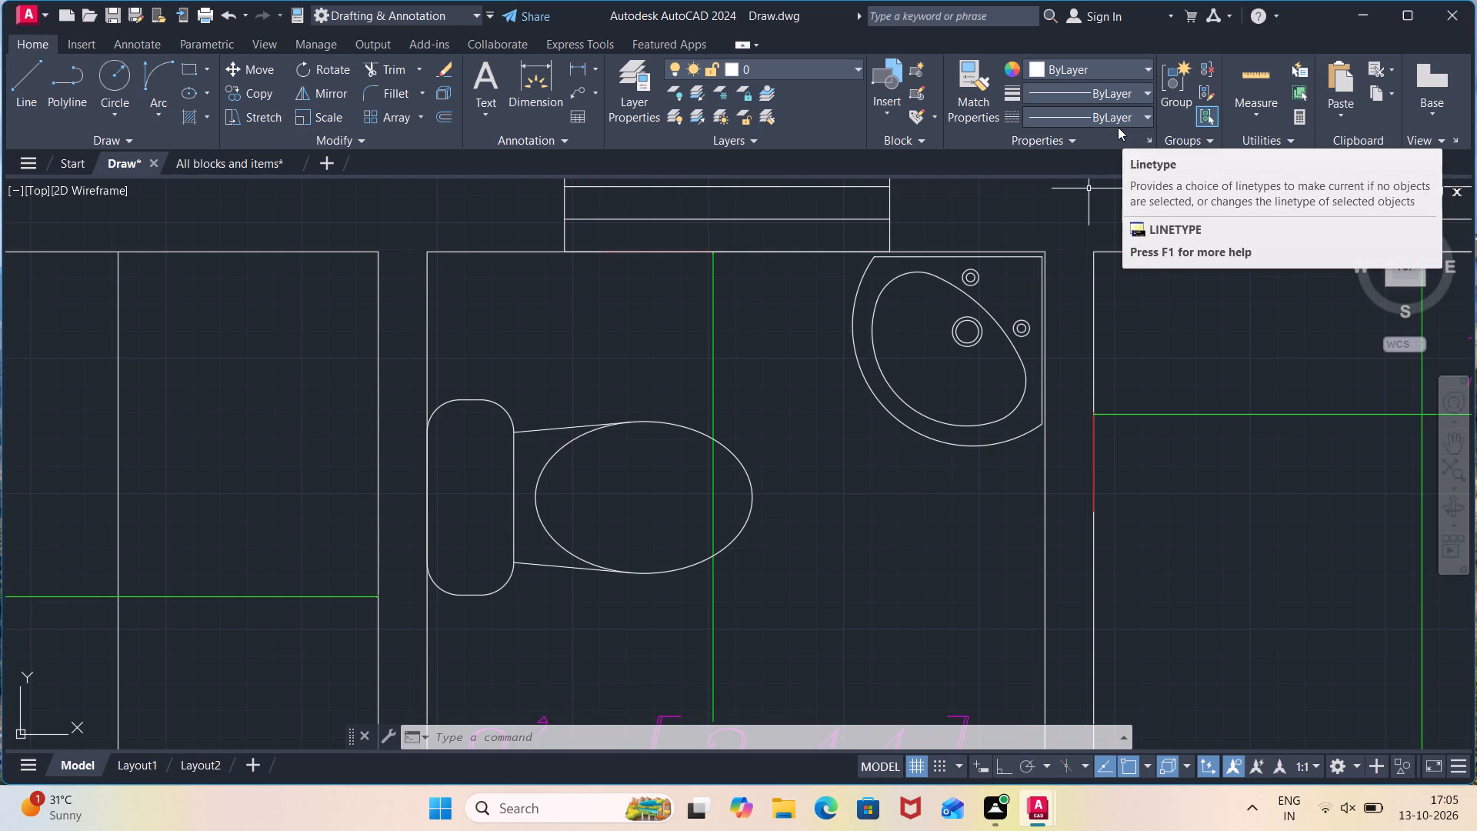
pyautogui.scroll(-2, 1094, 175)
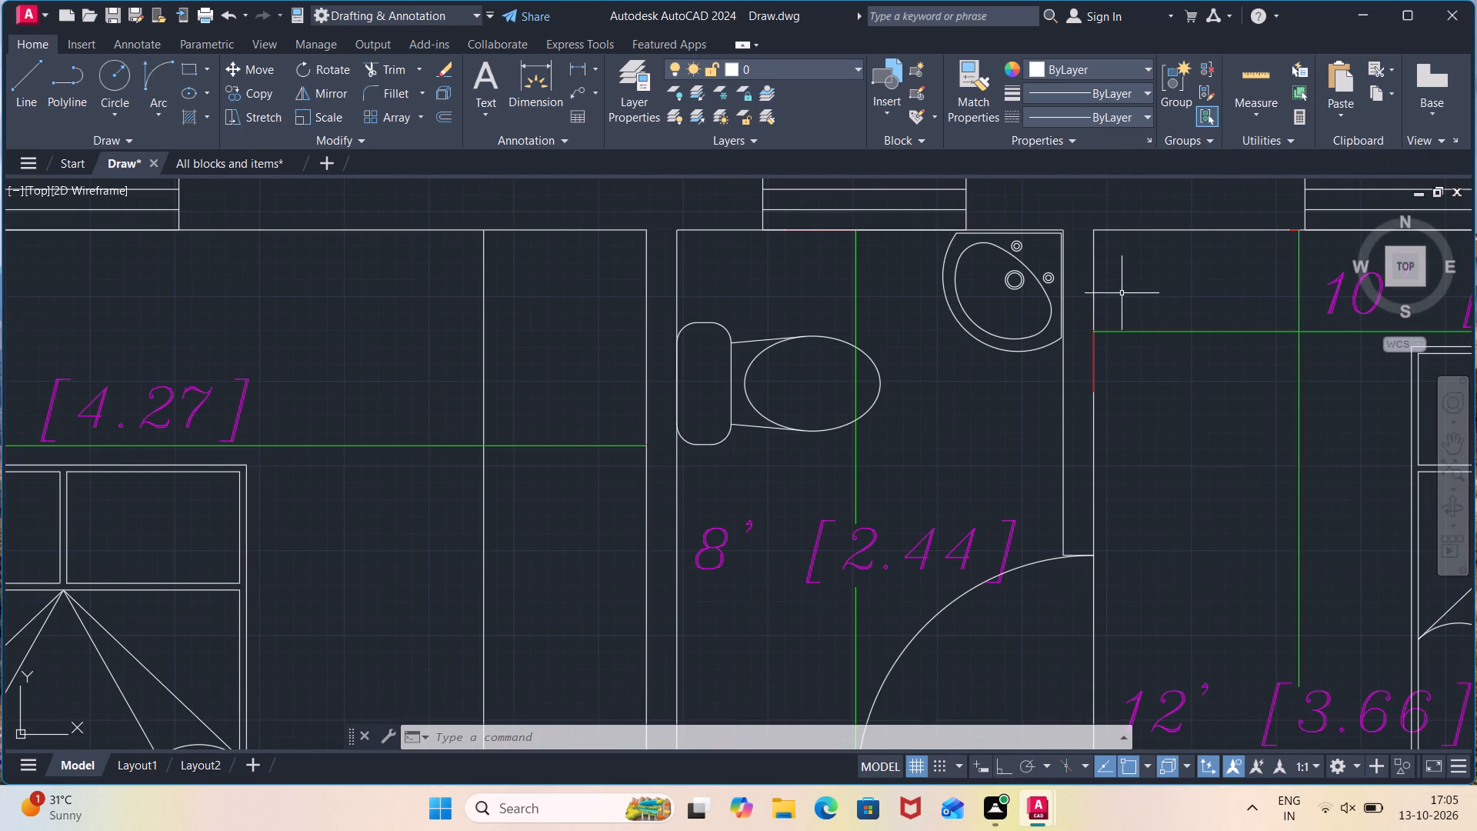
pyautogui.scroll(-2, 1131, 290)
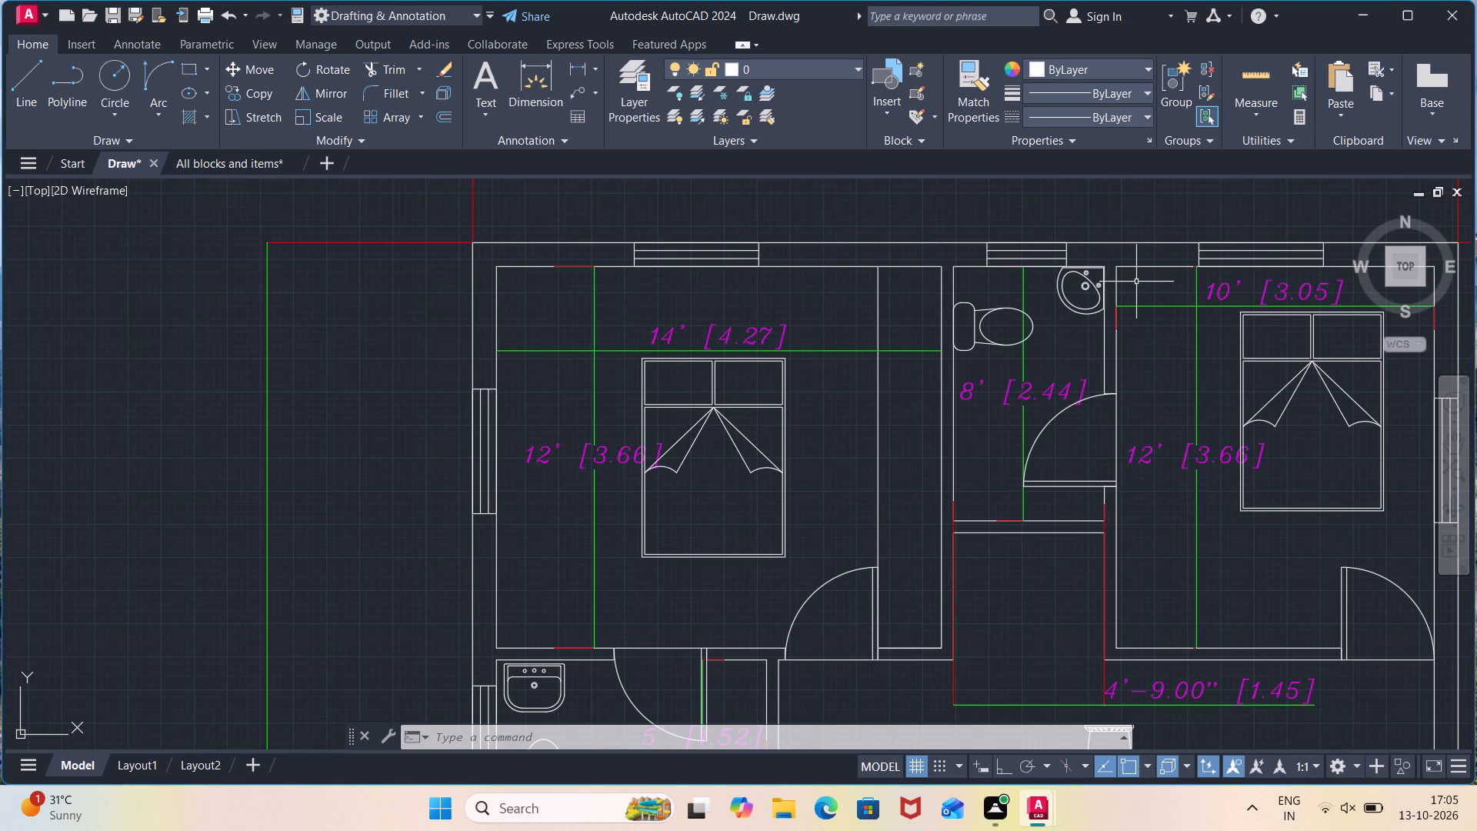
pyautogui.scroll(-1, 1137, 282)
pyautogui.moveTo(1159, 335); pyautogui.dragTo(932, 135, button='middle')
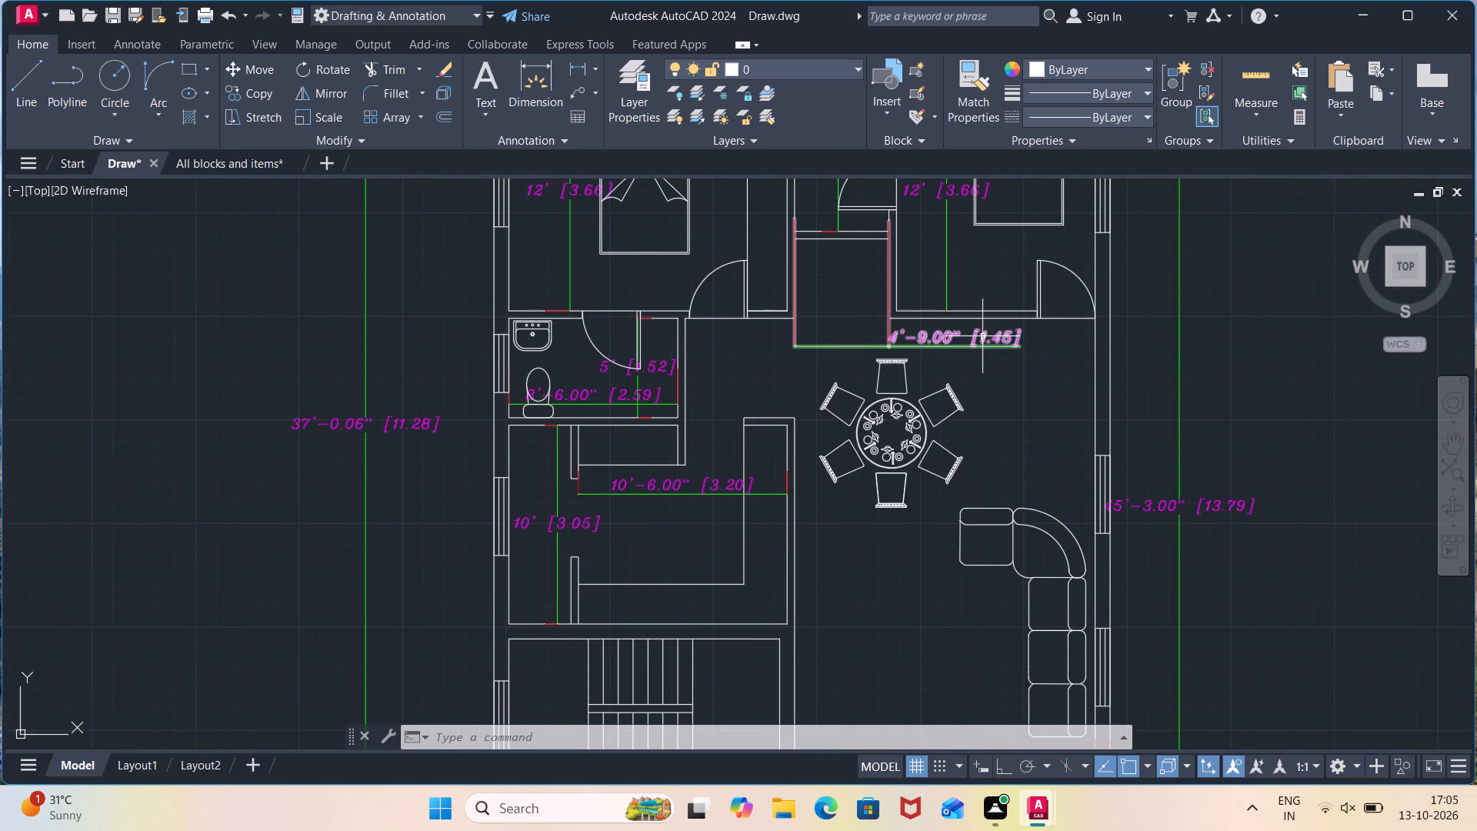
pyautogui.click(248, 162)
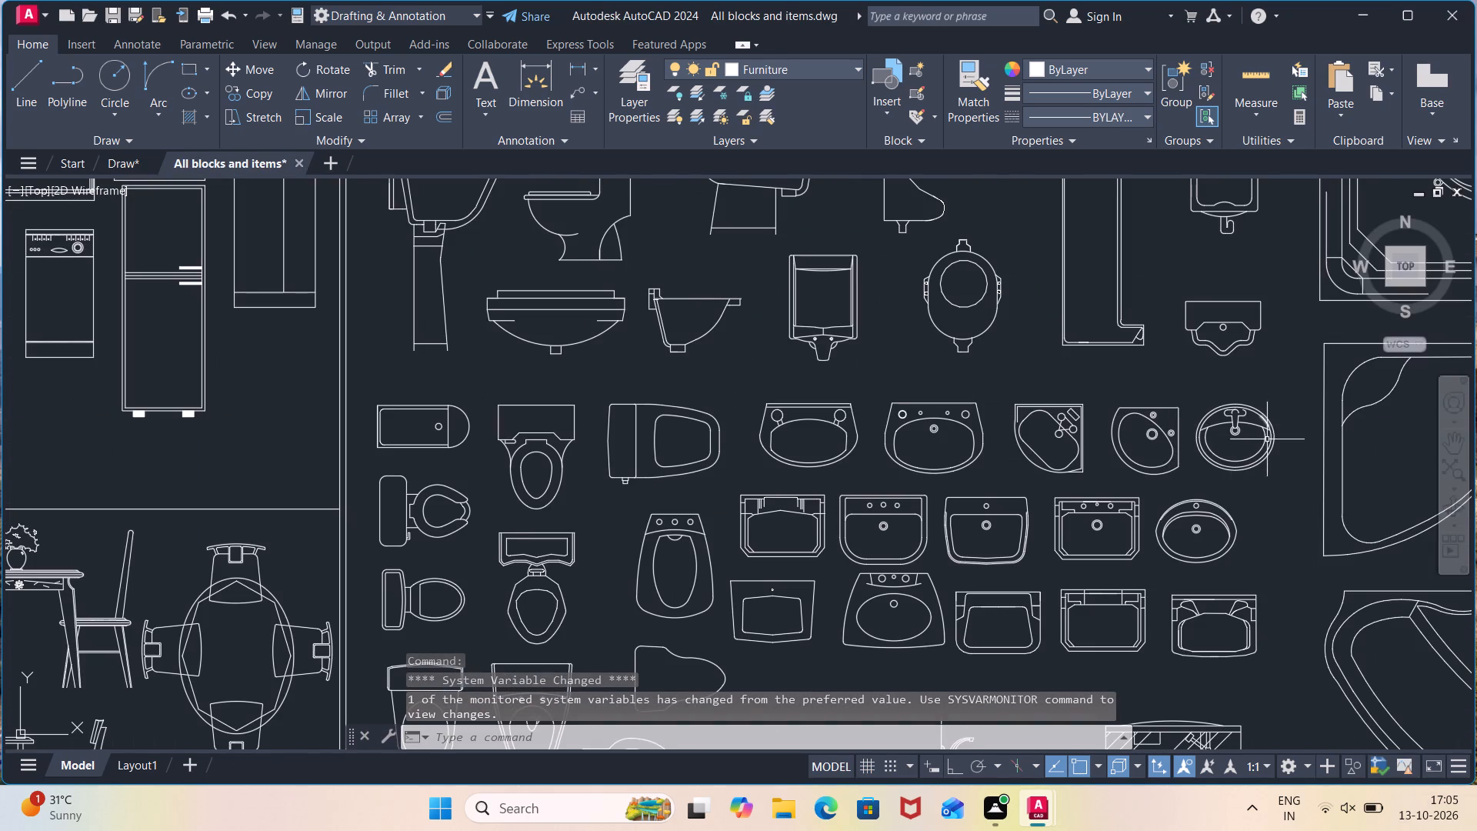
pyautogui.moveTo(1258, 532); pyautogui.dragTo(1217, 372, button='middle')
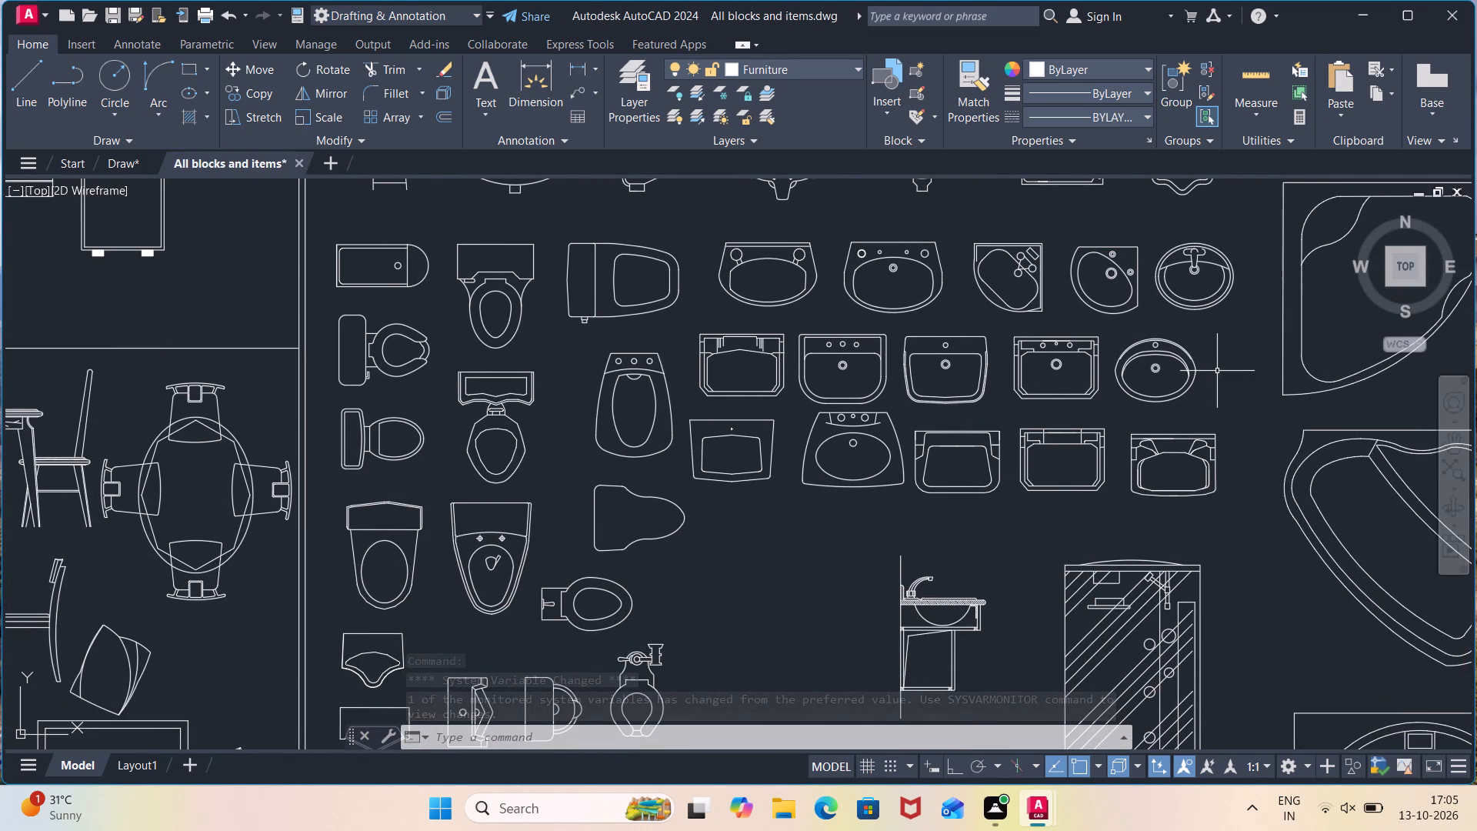
pyautogui.click(958, 219)
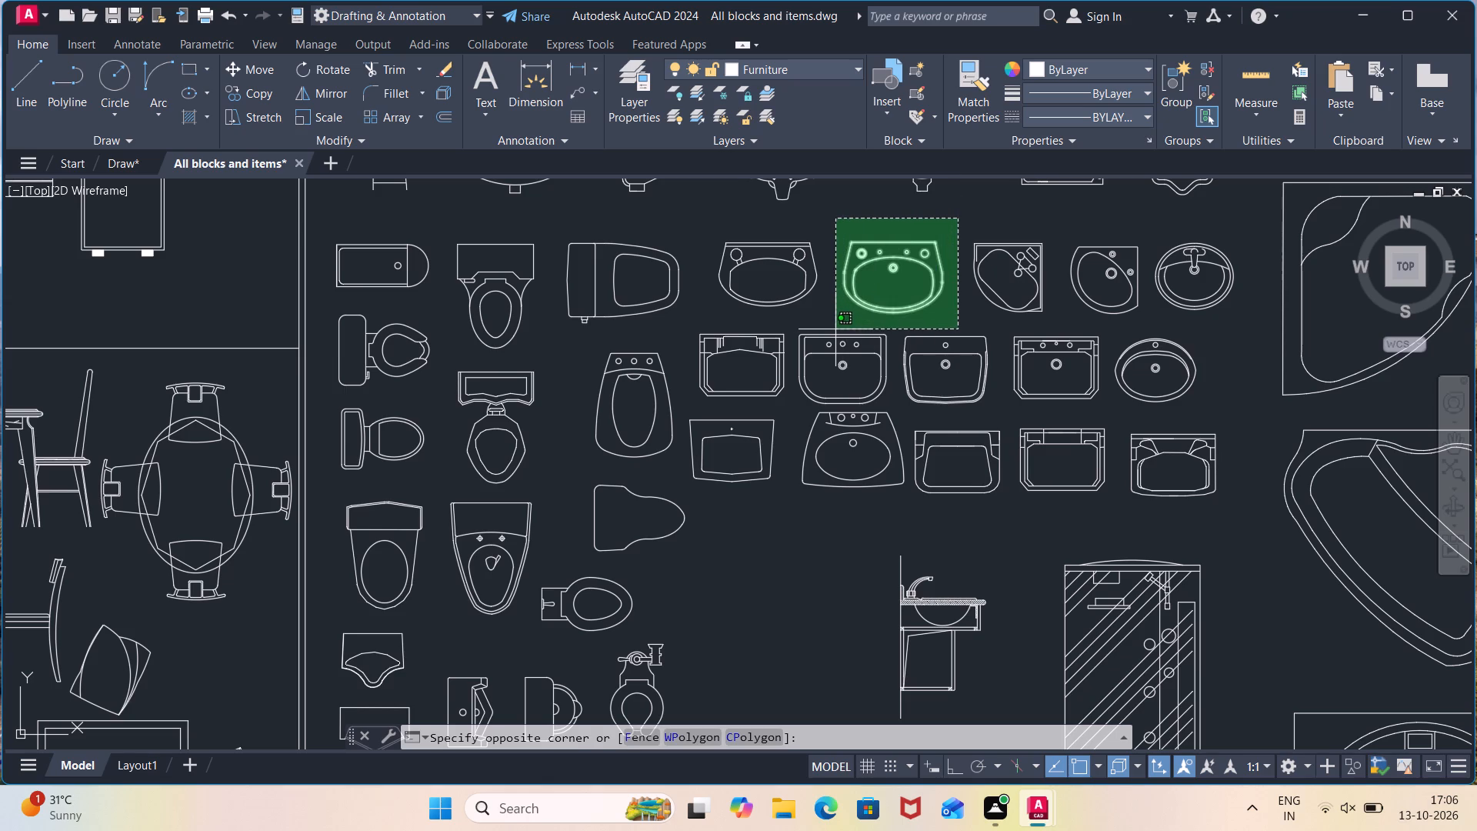
pyautogui.click(834, 318)
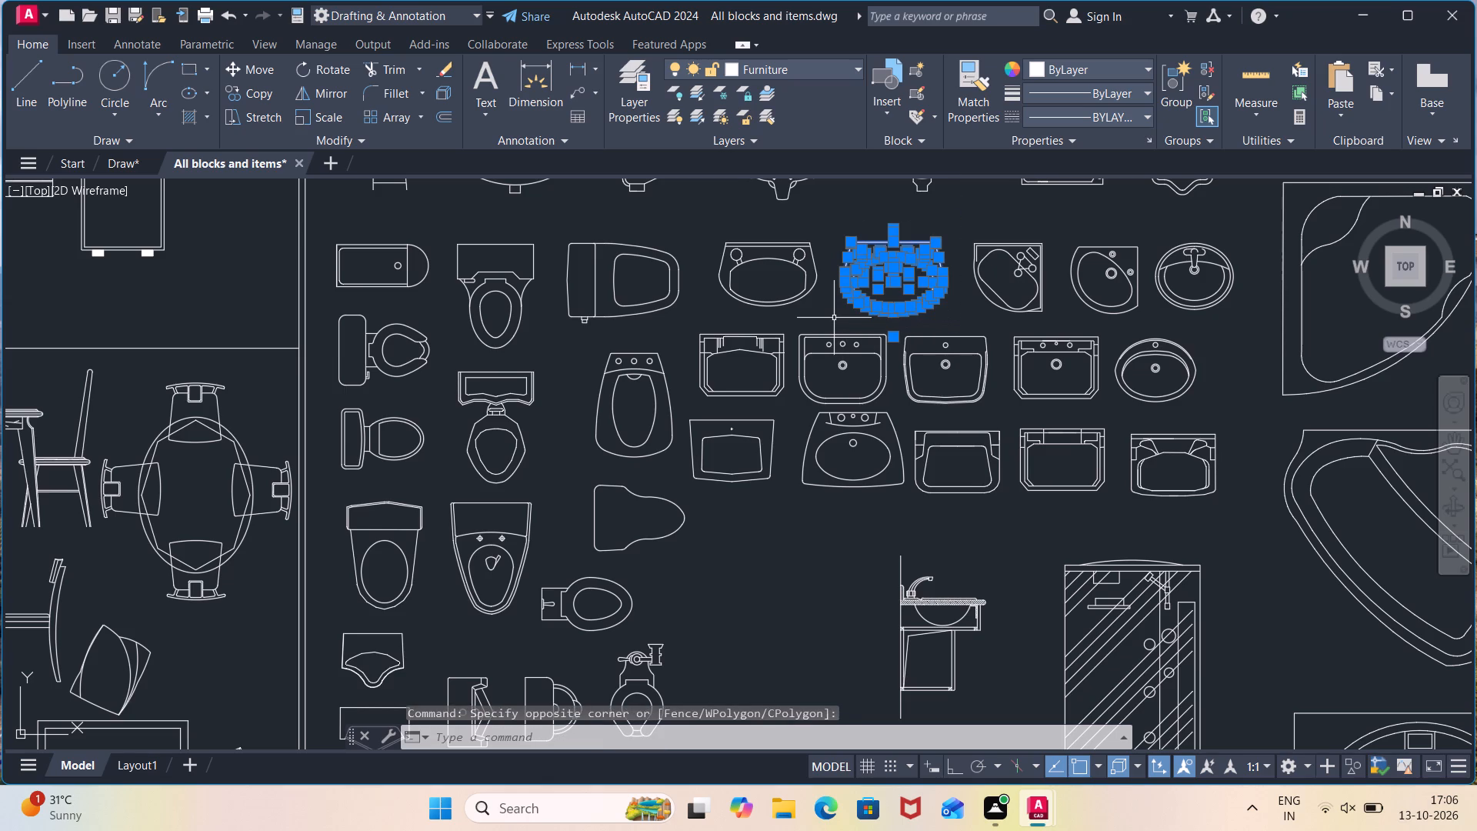
pyautogui.hotkey('ctrl', 'c')
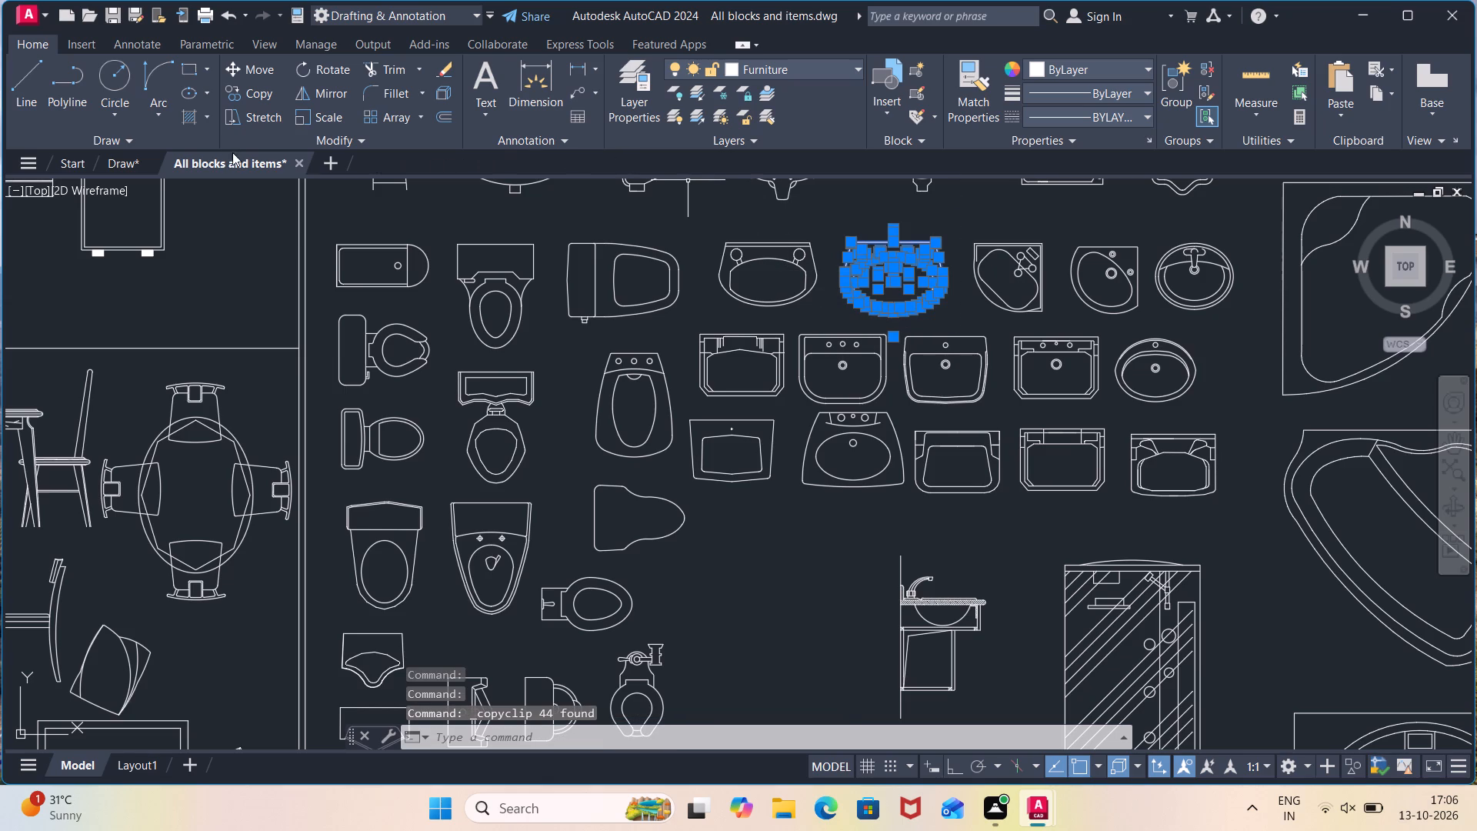
# Switch to the Draw floor plan and paste the washbasin rotated 270 degrees between the round dining table and the east wall.
pyautogui.click(122, 160)
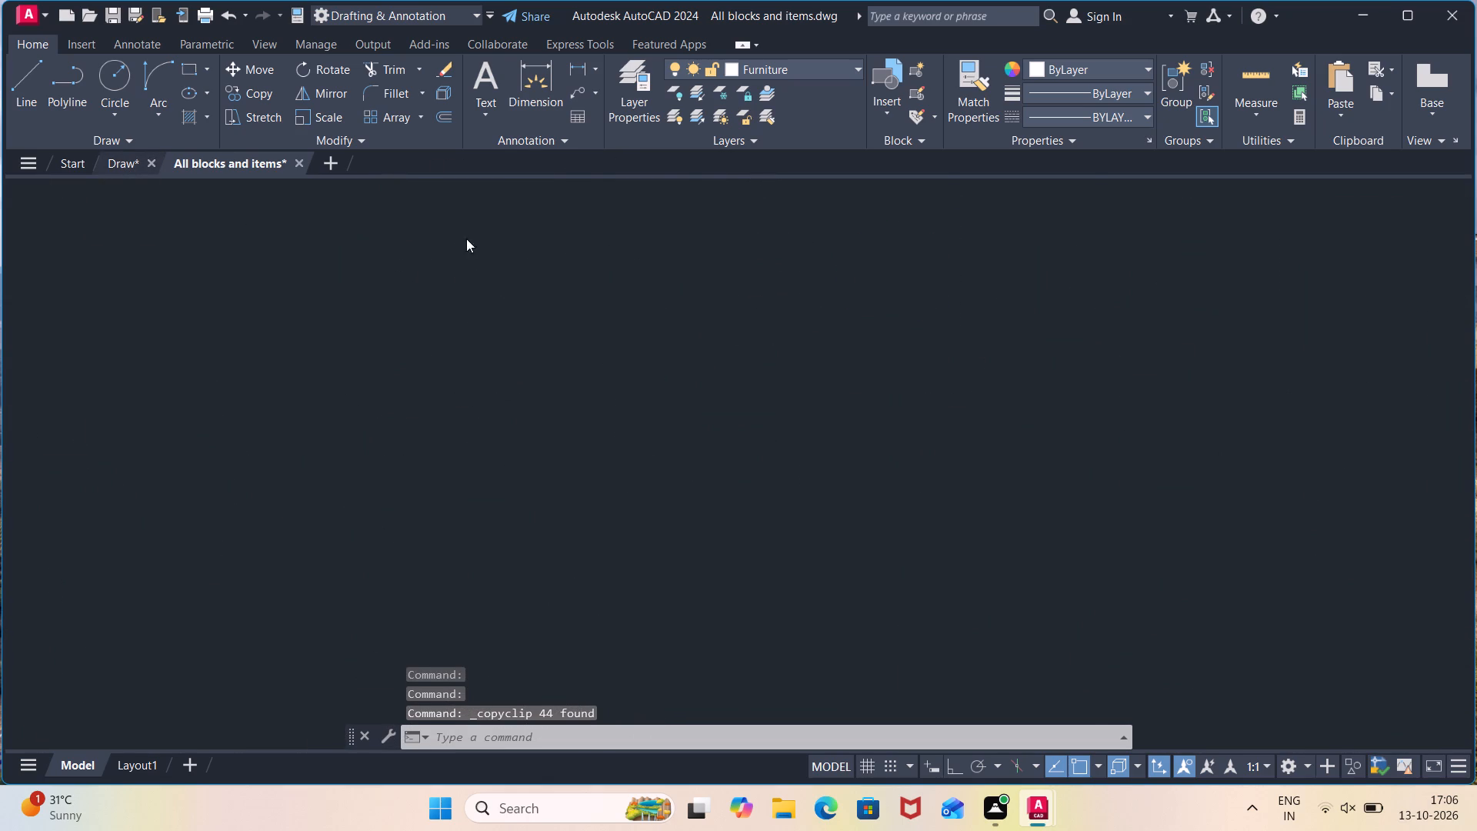
pyautogui.click(1022, 404)
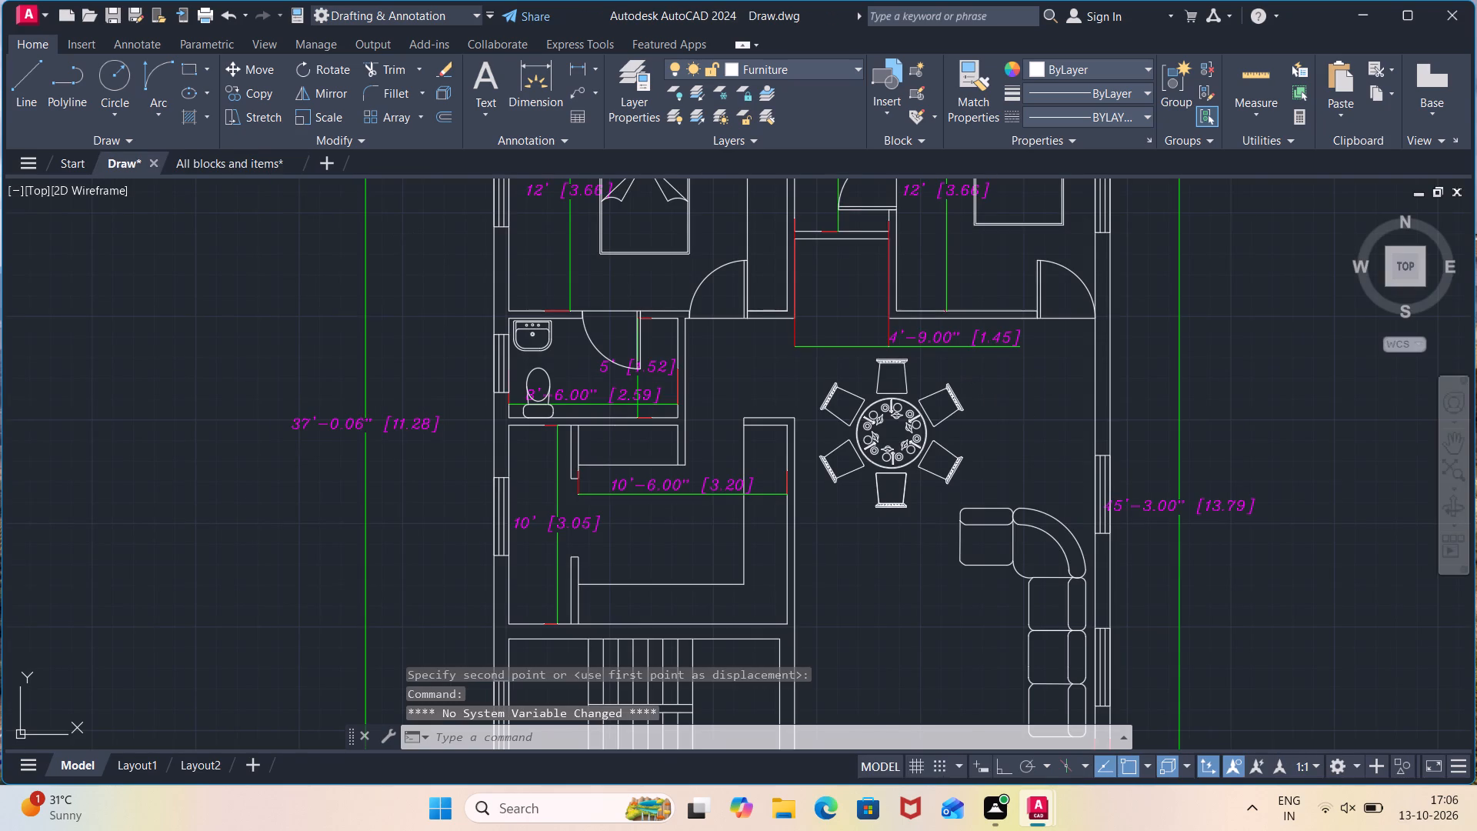
pyautogui.hotkey('ctrl', 'v')
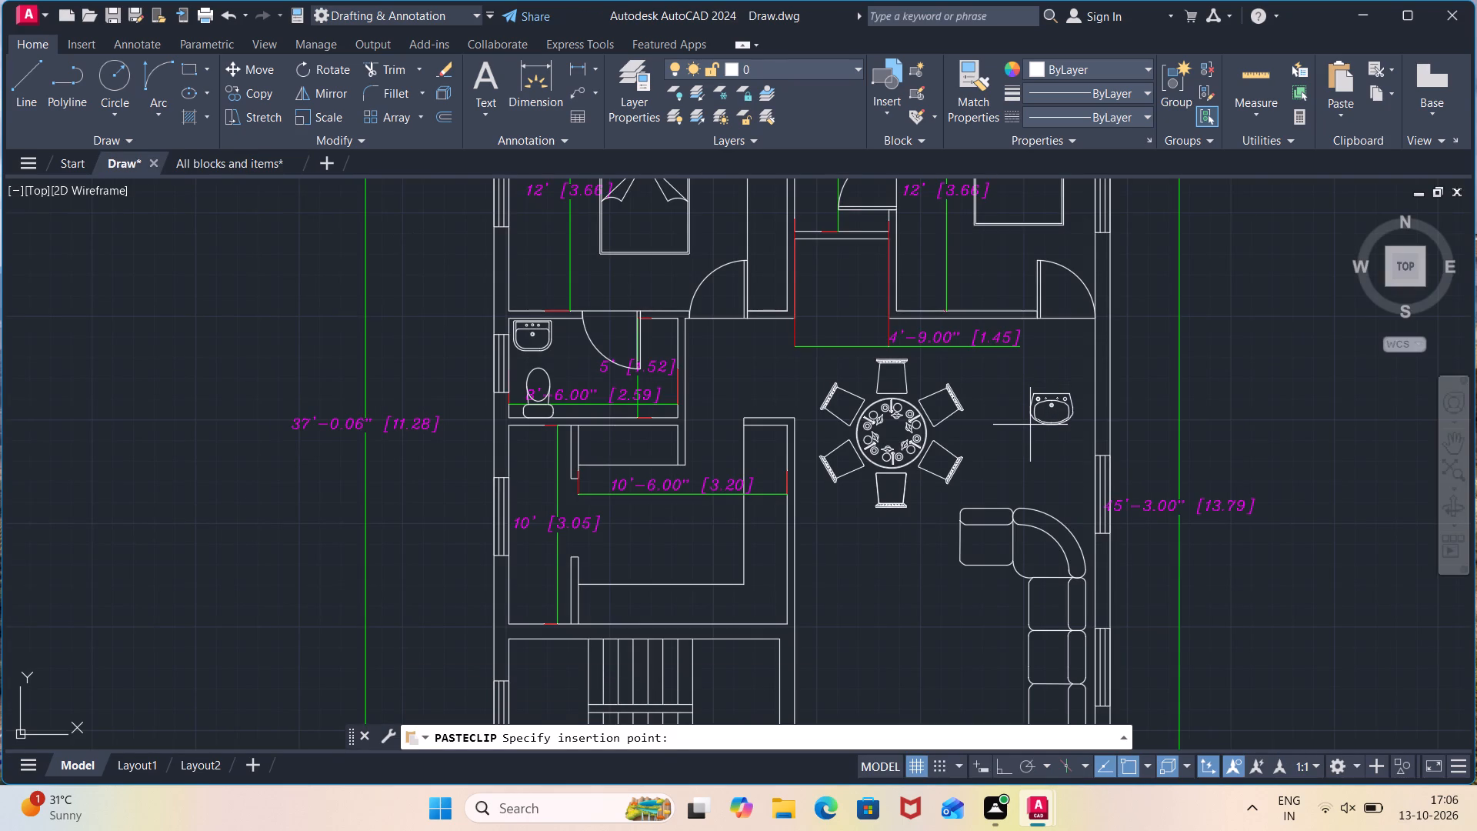
pyautogui.press('r')
pyautogui.press('o')
pyautogui.press('Return')
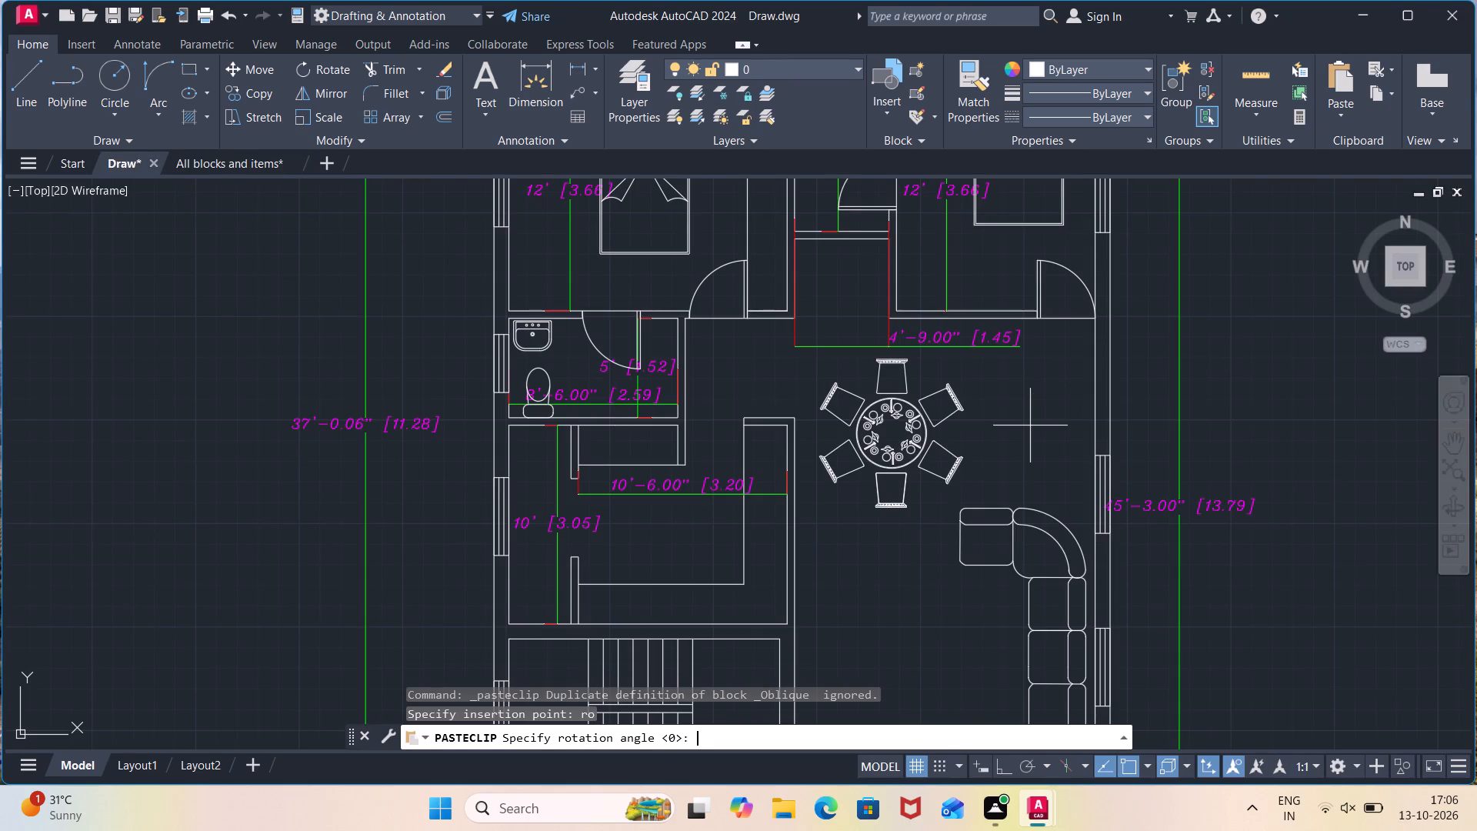
pyautogui.write('270')
pyautogui.press('Return')
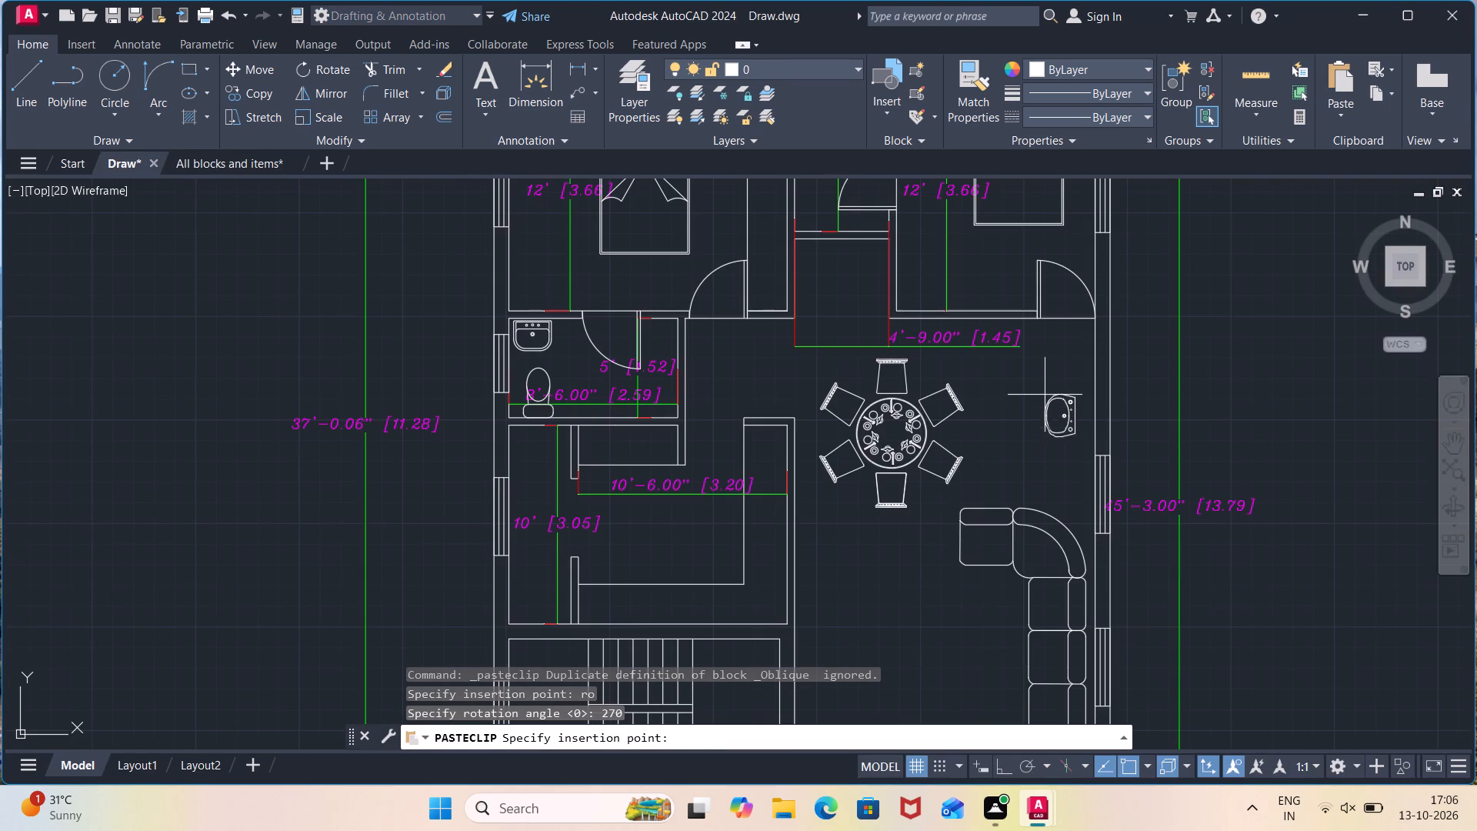
pyautogui.scroll(3, 1052, 372)
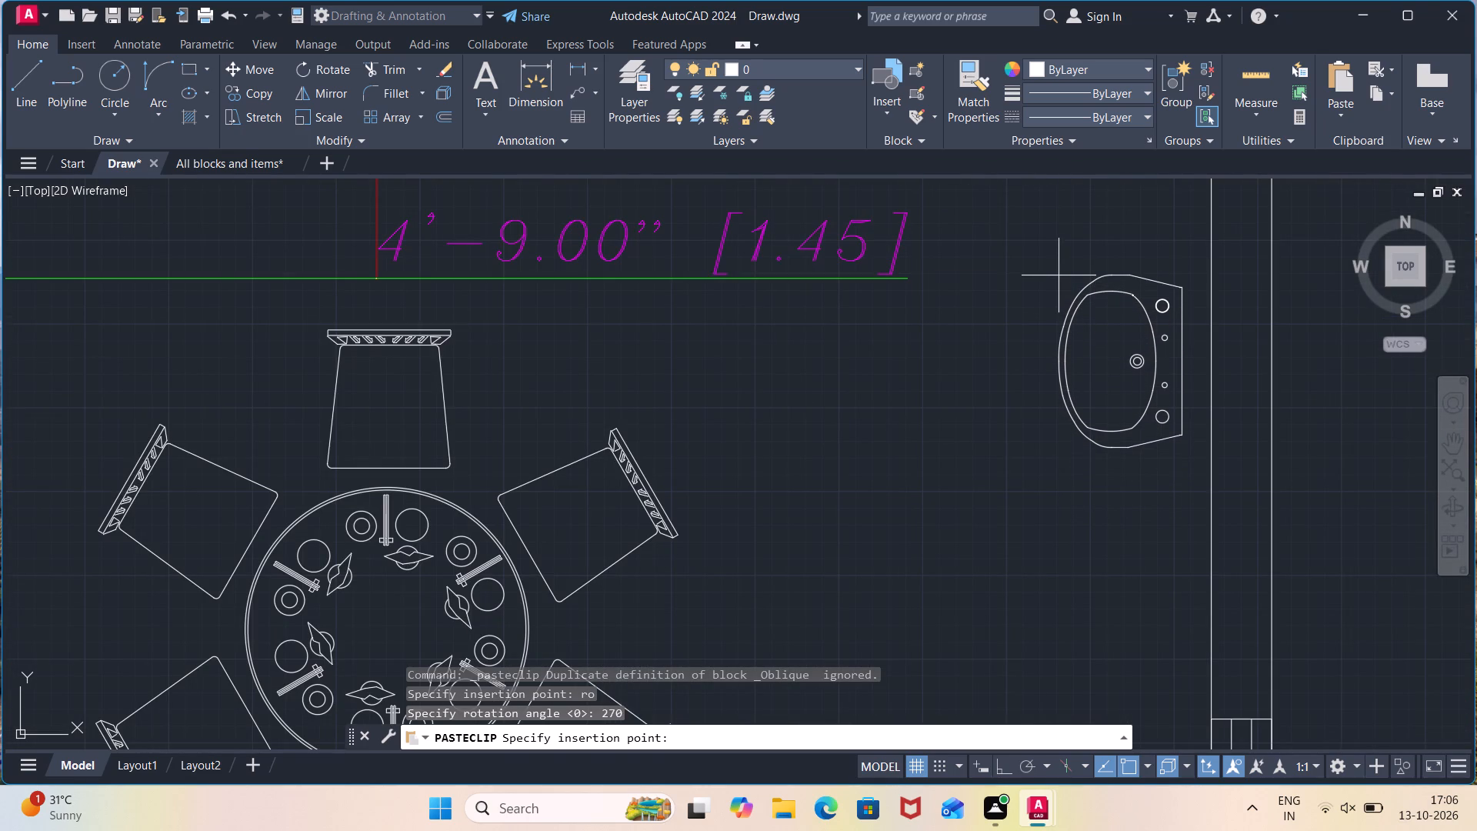
pyautogui.click(1030, 283)
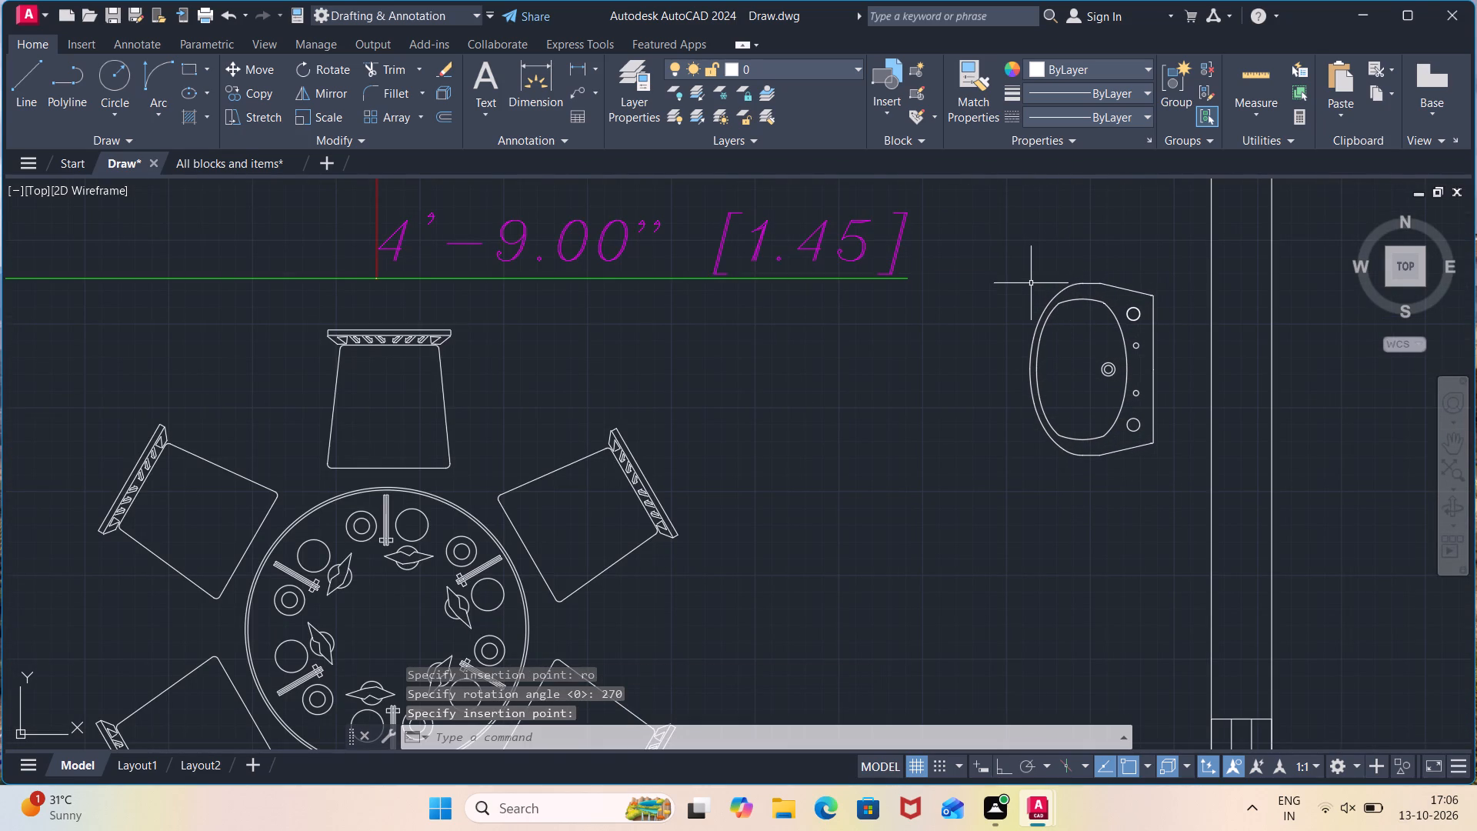
# Scale up the whole pasted washbasin freehand from the north end of its straight back edge, to clearly larger than its original size.
pyautogui.click(1173, 279)
pyautogui.click(1014, 495)
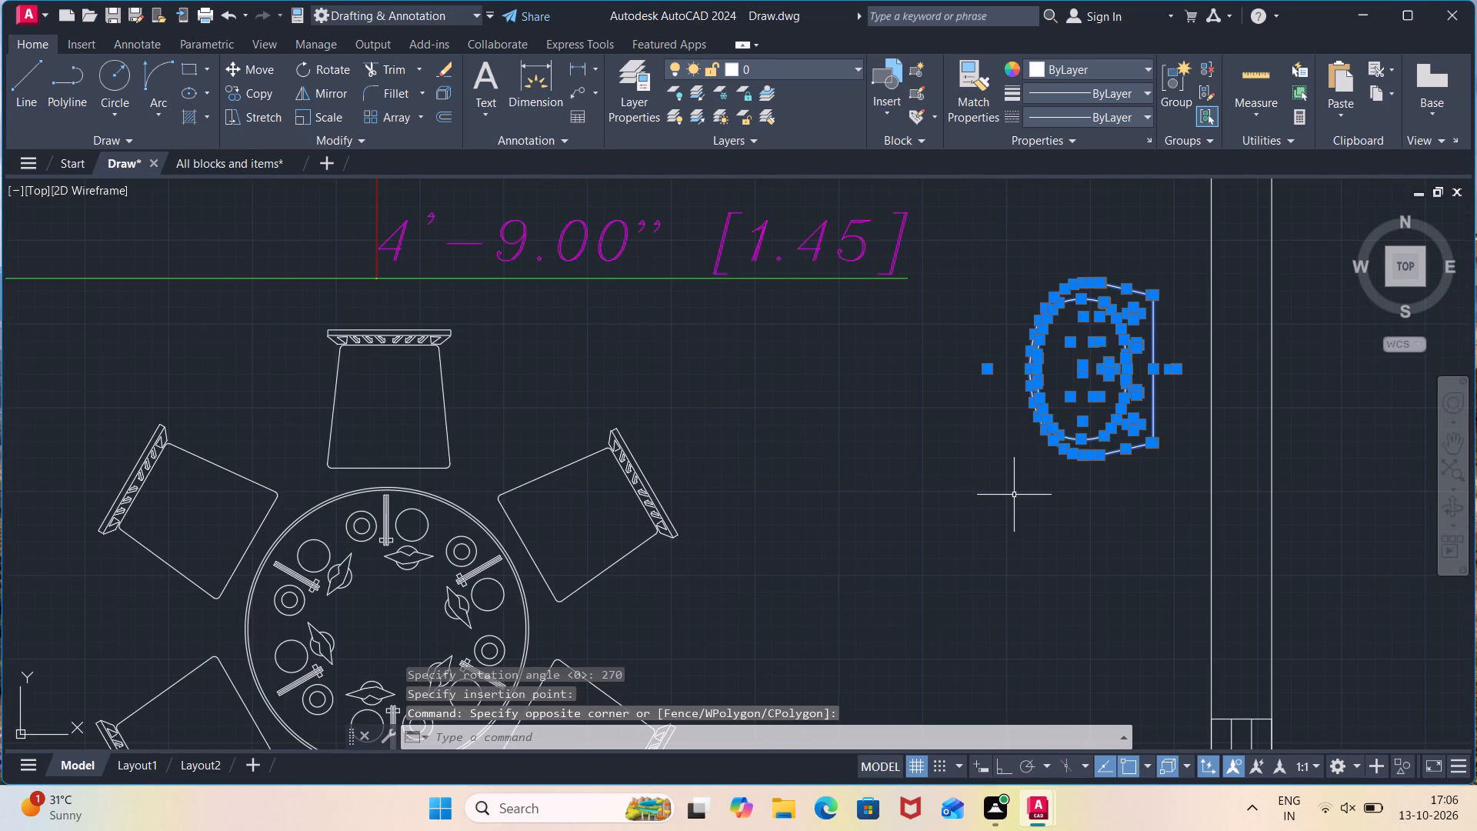
pyautogui.write('sc')
pyautogui.press('Return')
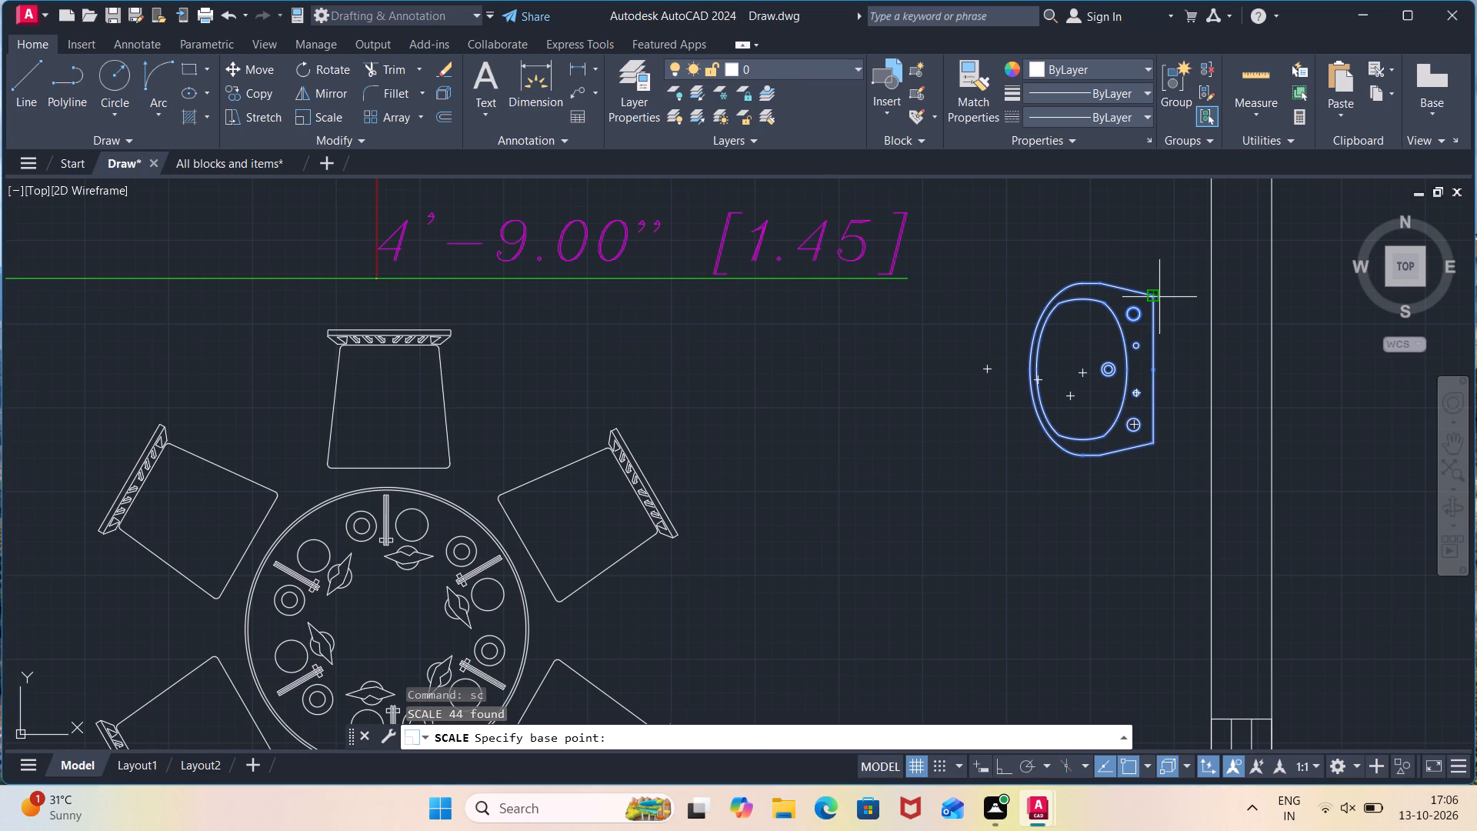
pyautogui.click(1159, 296)
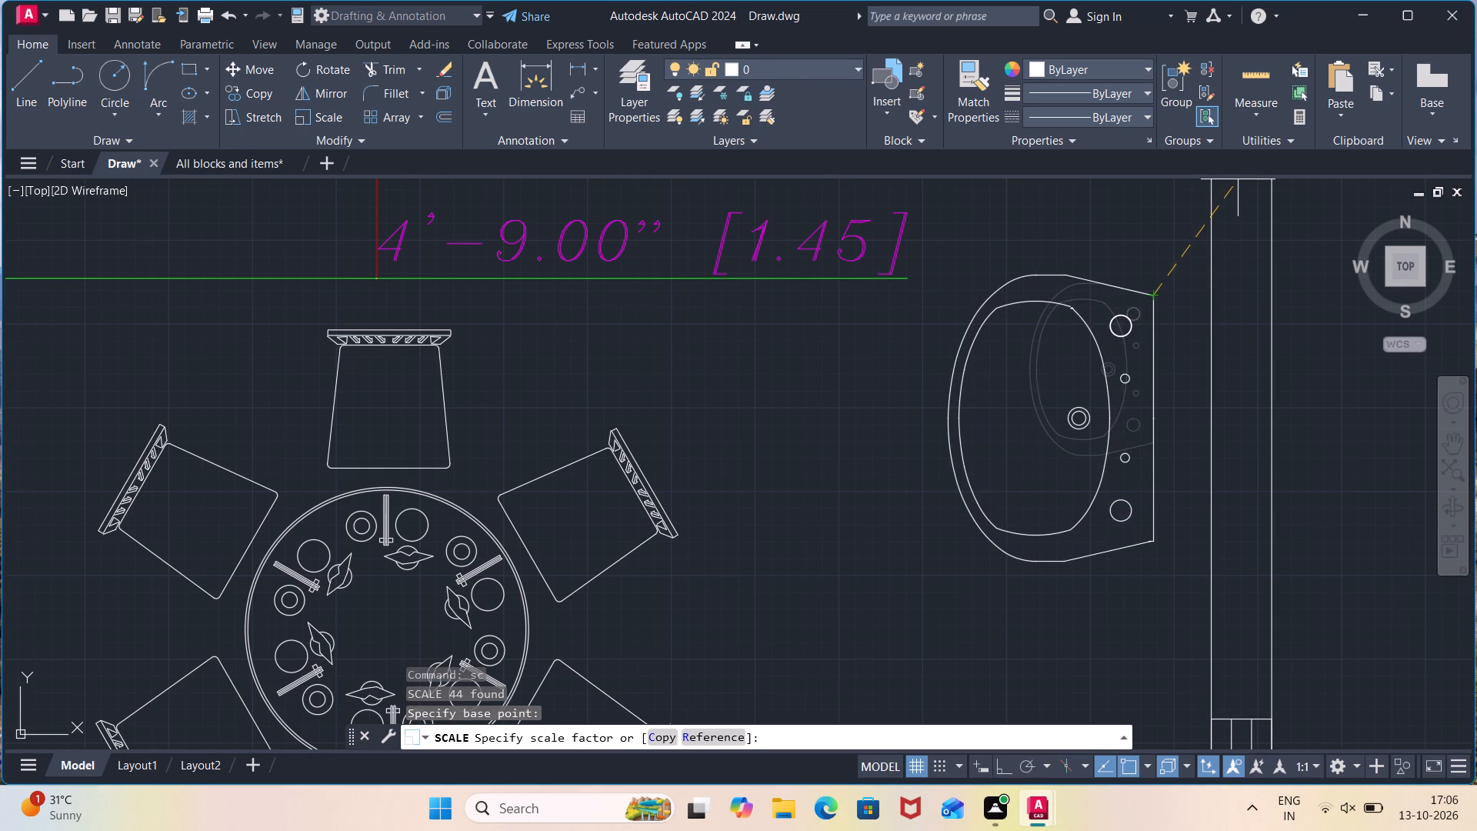
pyautogui.click(1238, 179)
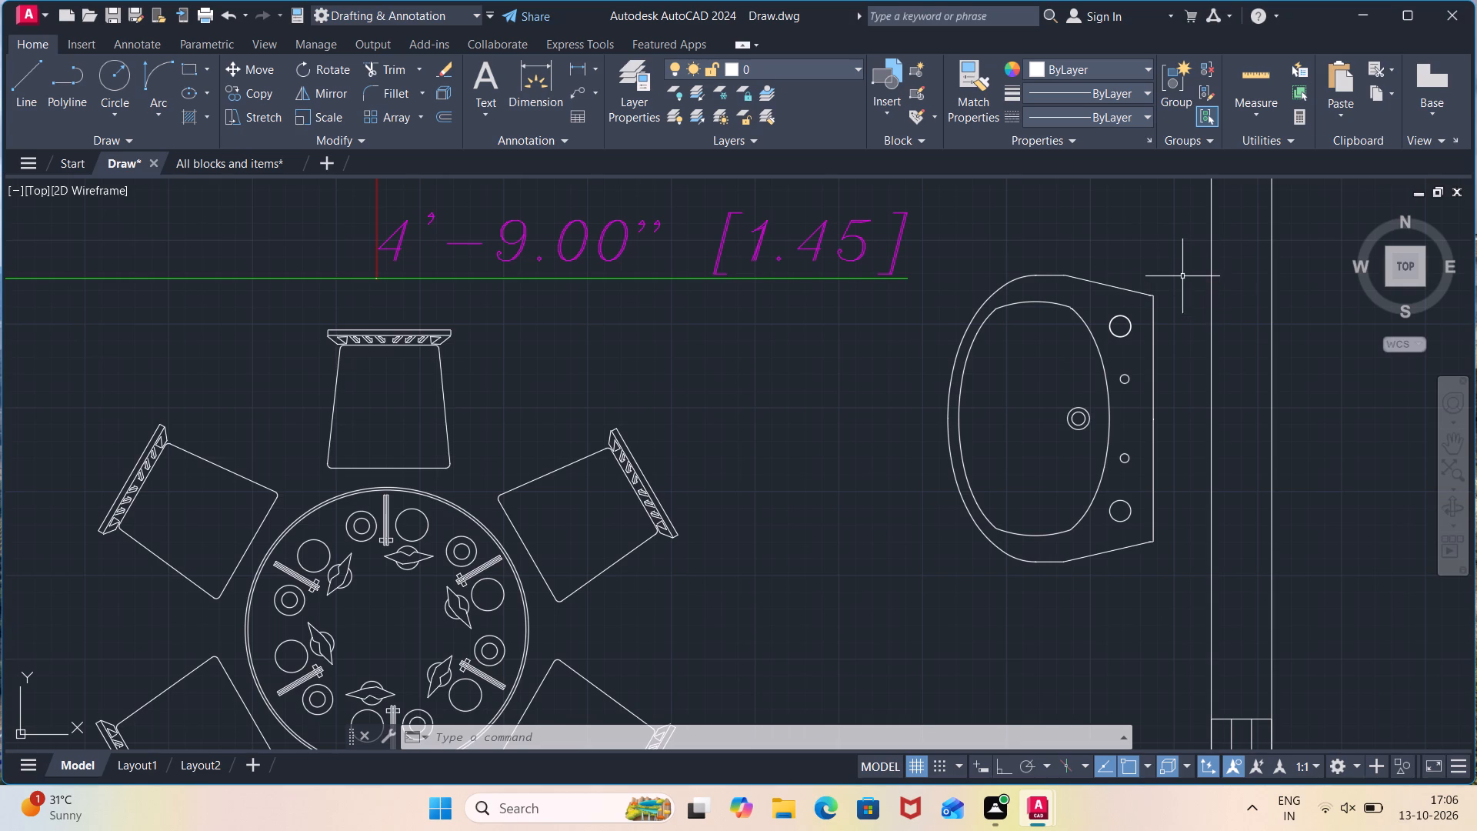
# Move the enlarged washbasin northeast so its straight back edge sits against the inner face of the east wall.
pyautogui.click(1188, 252)
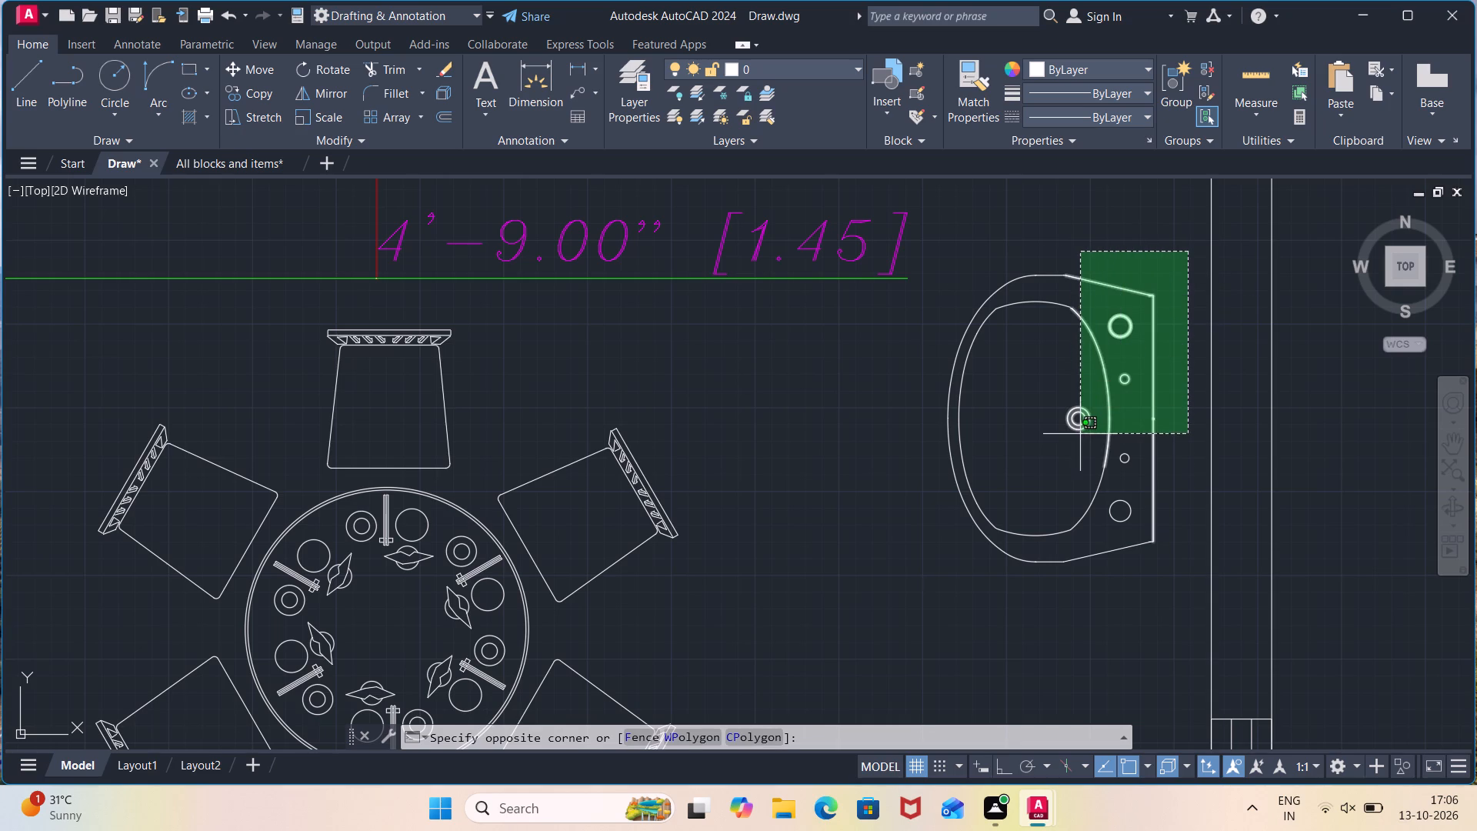
pyautogui.click(940, 585)
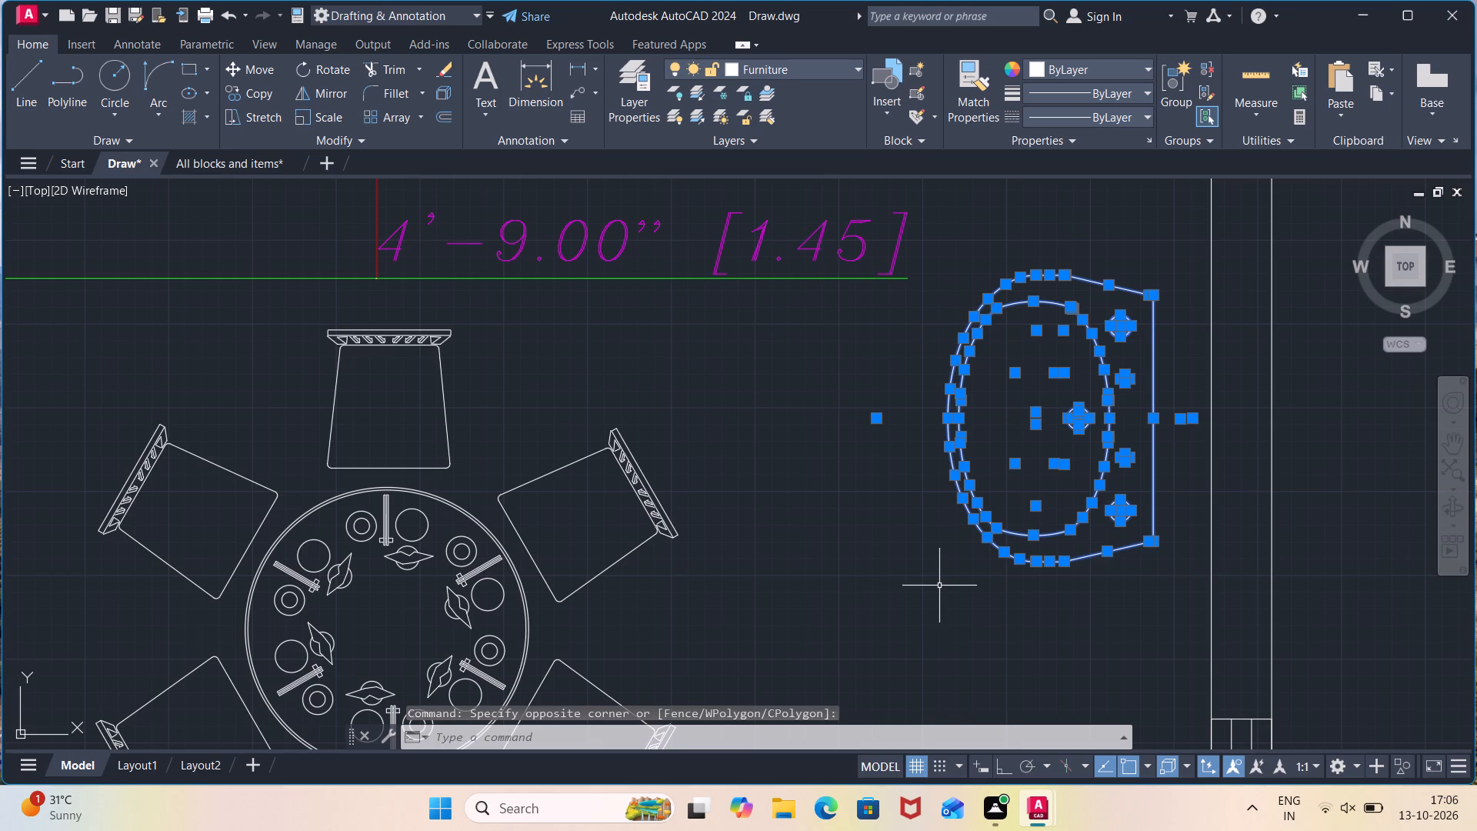
pyautogui.press('m')
pyautogui.press('Return')
pyautogui.click(1155, 297)
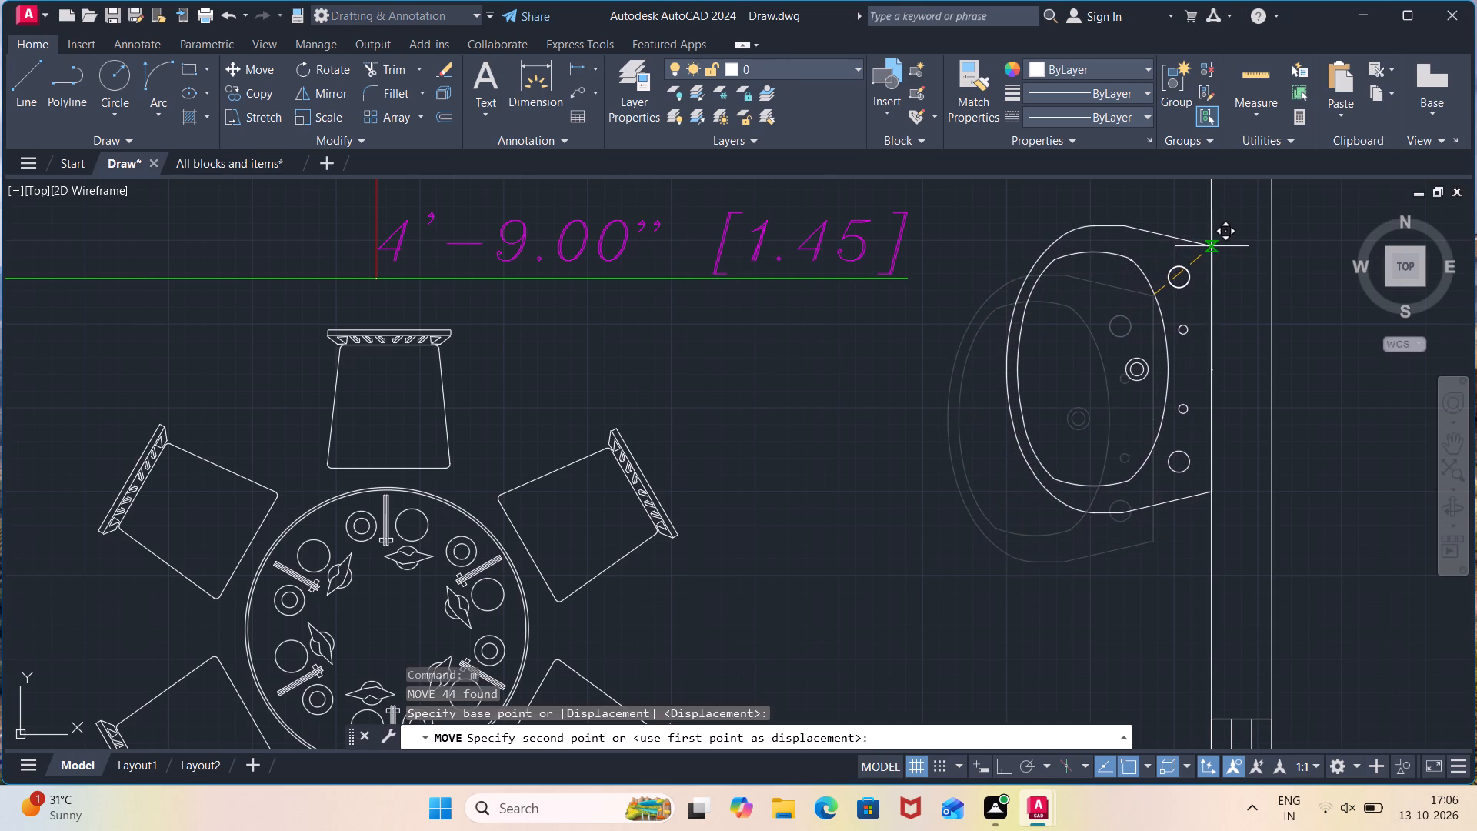
pyautogui.click(1212, 245)
# Select the whole washbasin beside the dining area and move it a short distance south along the east wall's inner face.
pyautogui.scroll(-2, 1285, 275)
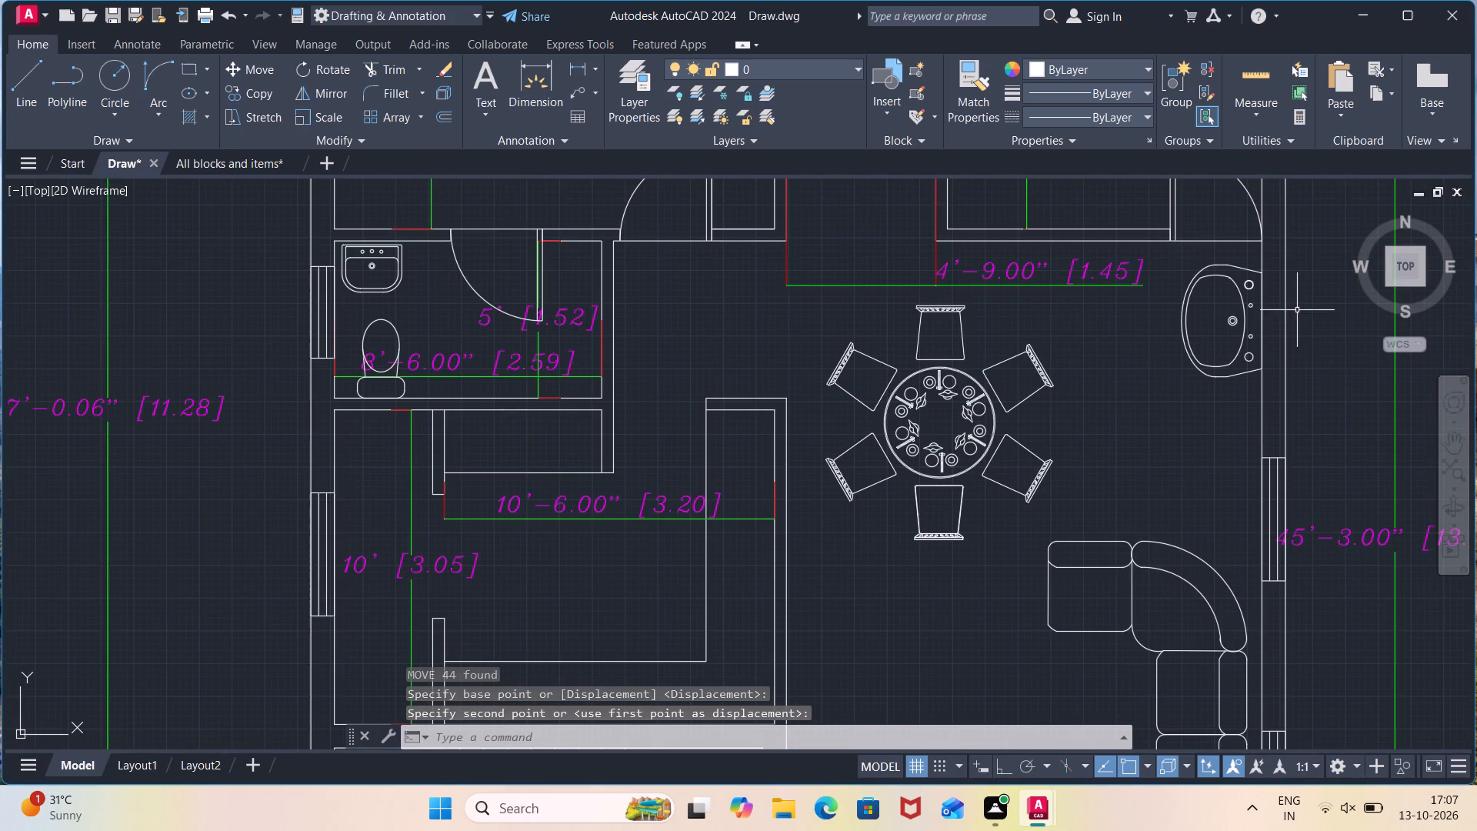
pyautogui.scroll(-1, 1304, 320)
pyautogui.scroll(2, 1293, 291)
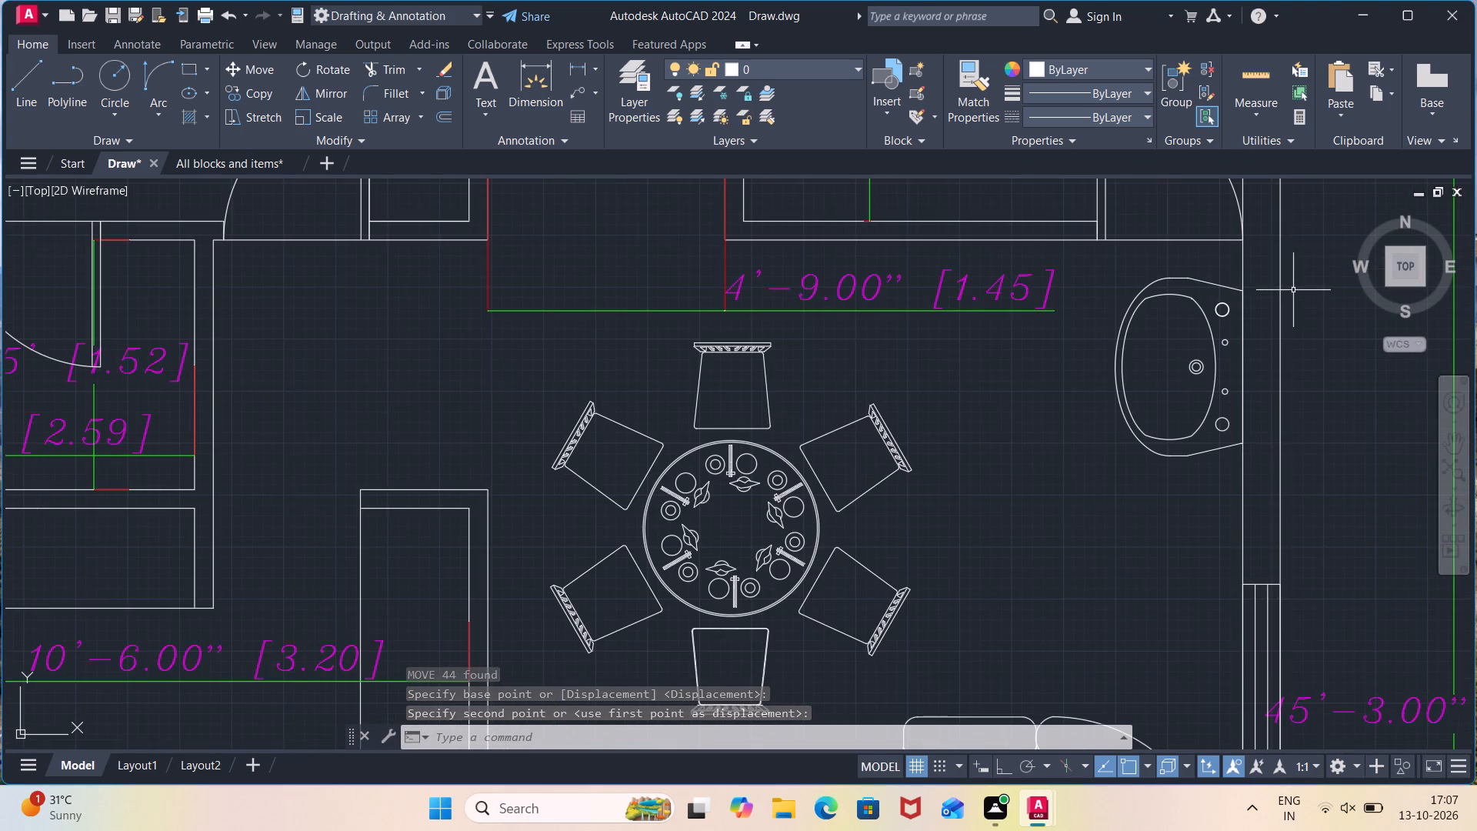
pyautogui.click(1241, 327)
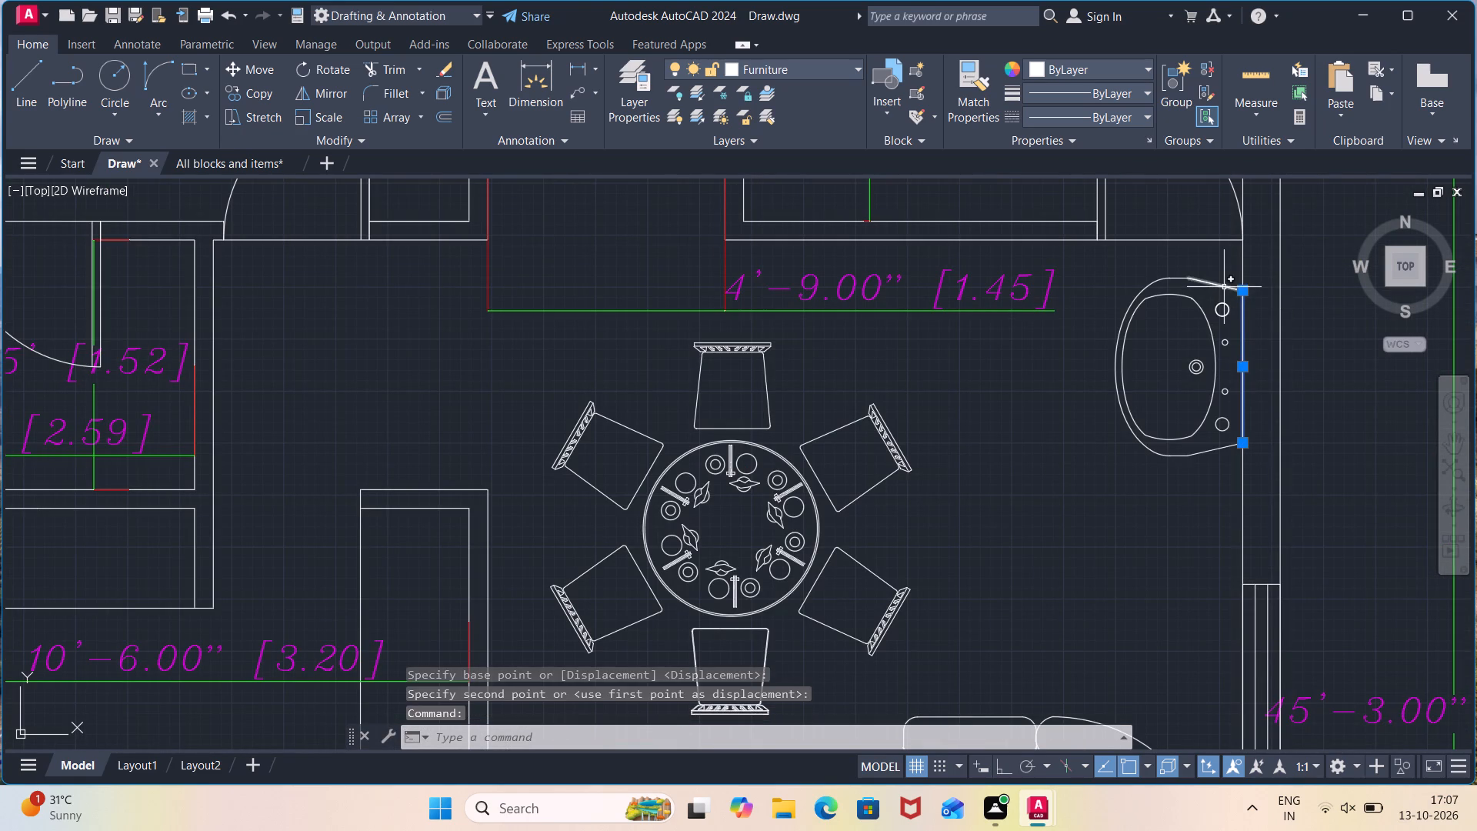
pyautogui.click(1224, 287)
pyautogui.click(1224, 446)
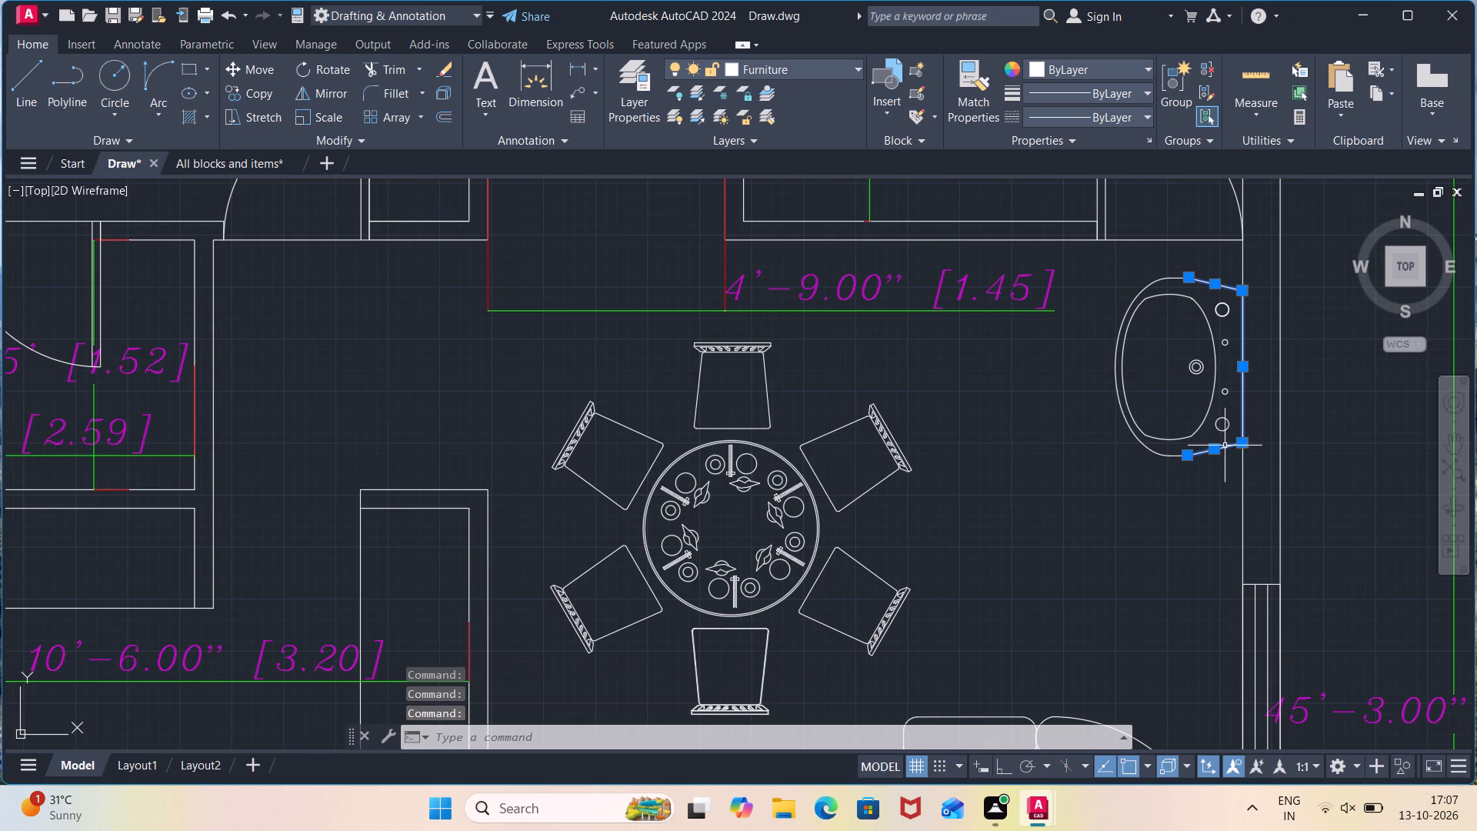
pyautogui.scroll(3, 1249, 356)
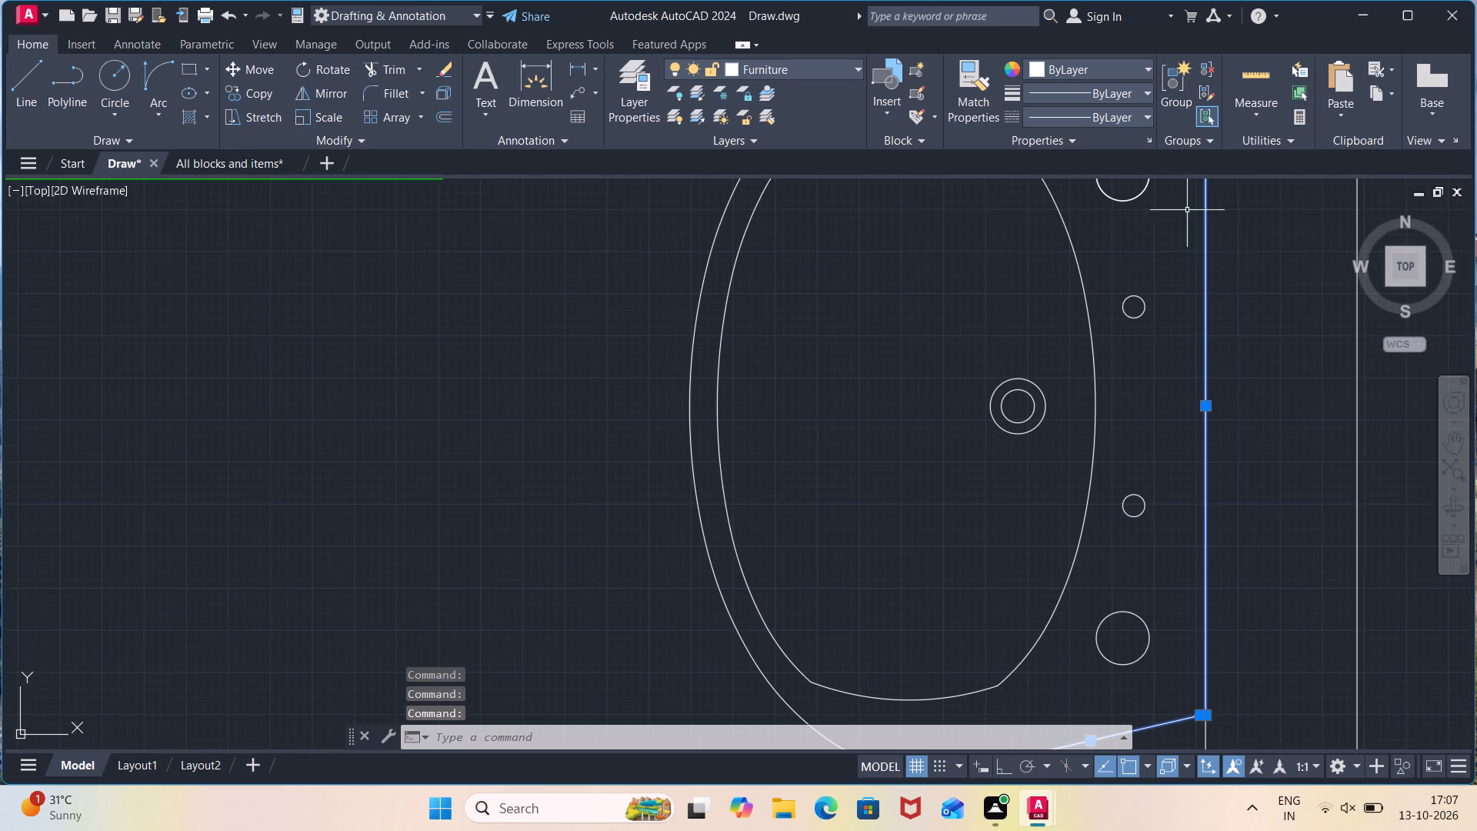
pyautogui.scroll(-1, 1187, 209)
pyautogui.moveTo(1187, 209); pyautogui.dragTo(1187, 308, button='middle')
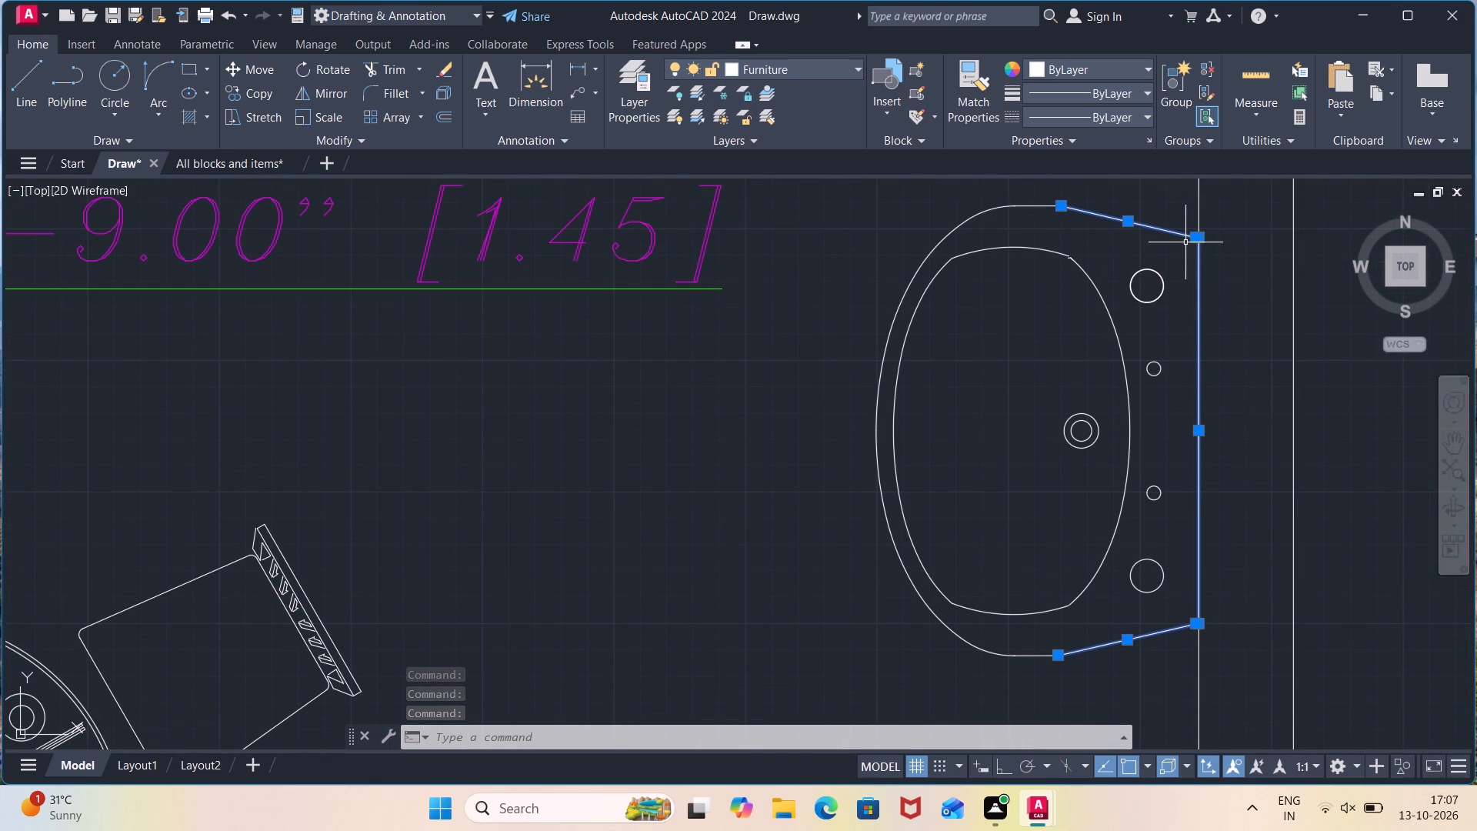
pyautogui.click(1183, 249)
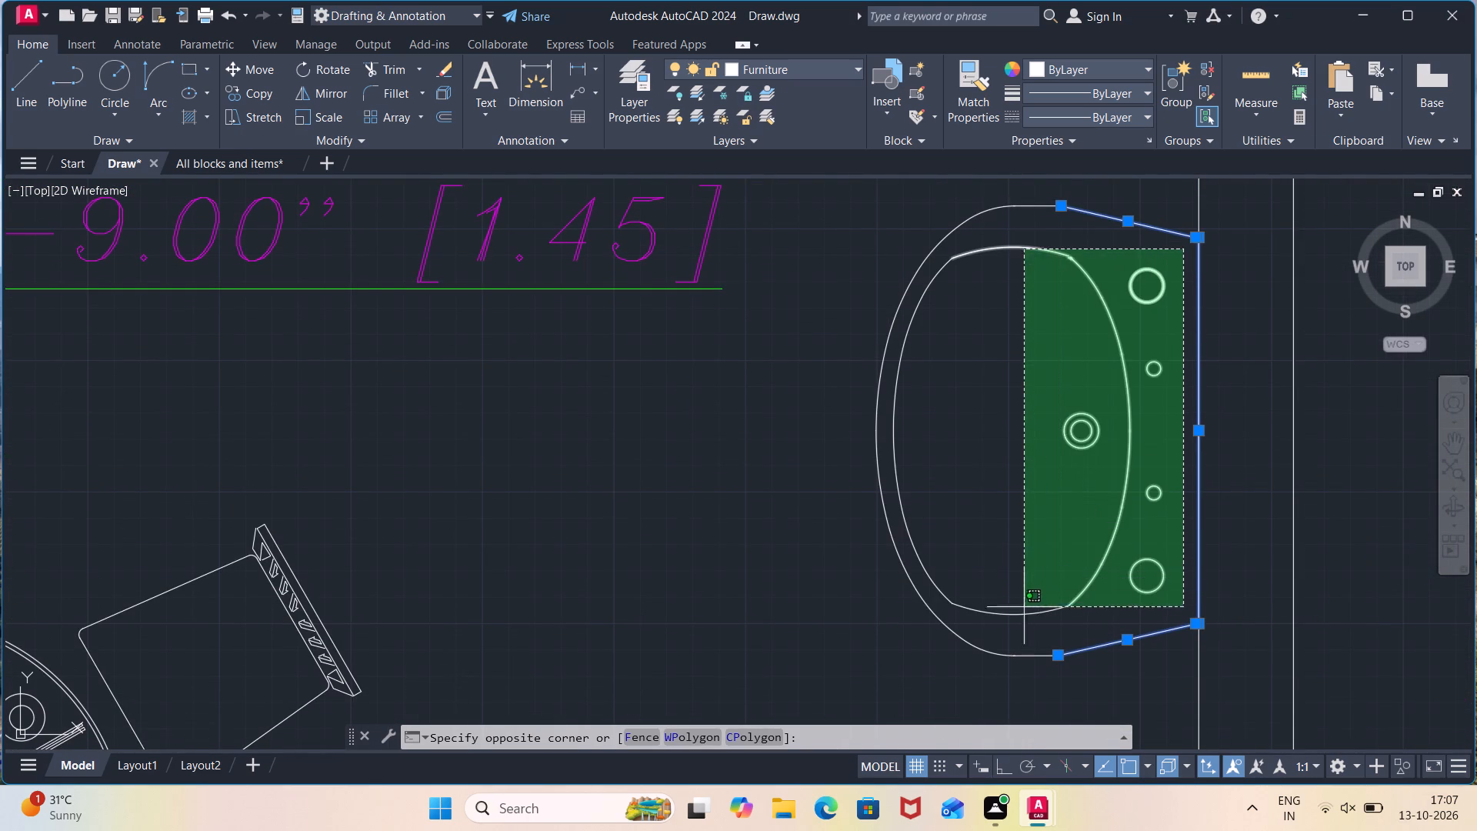
pyautogui.click(815, 670)
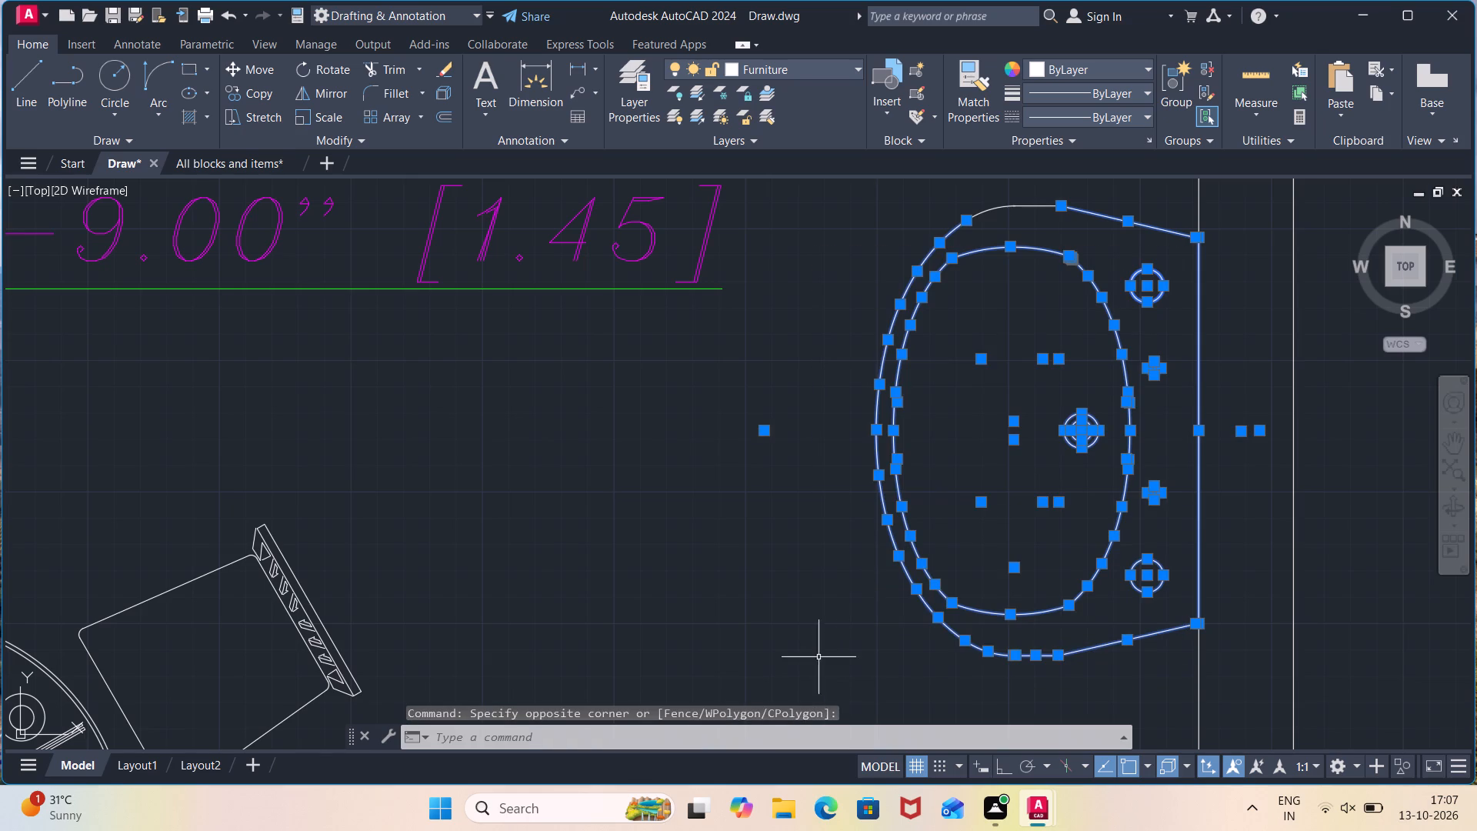
pyautogui.click(1114, 182)
pyautogui.click(919, 270)
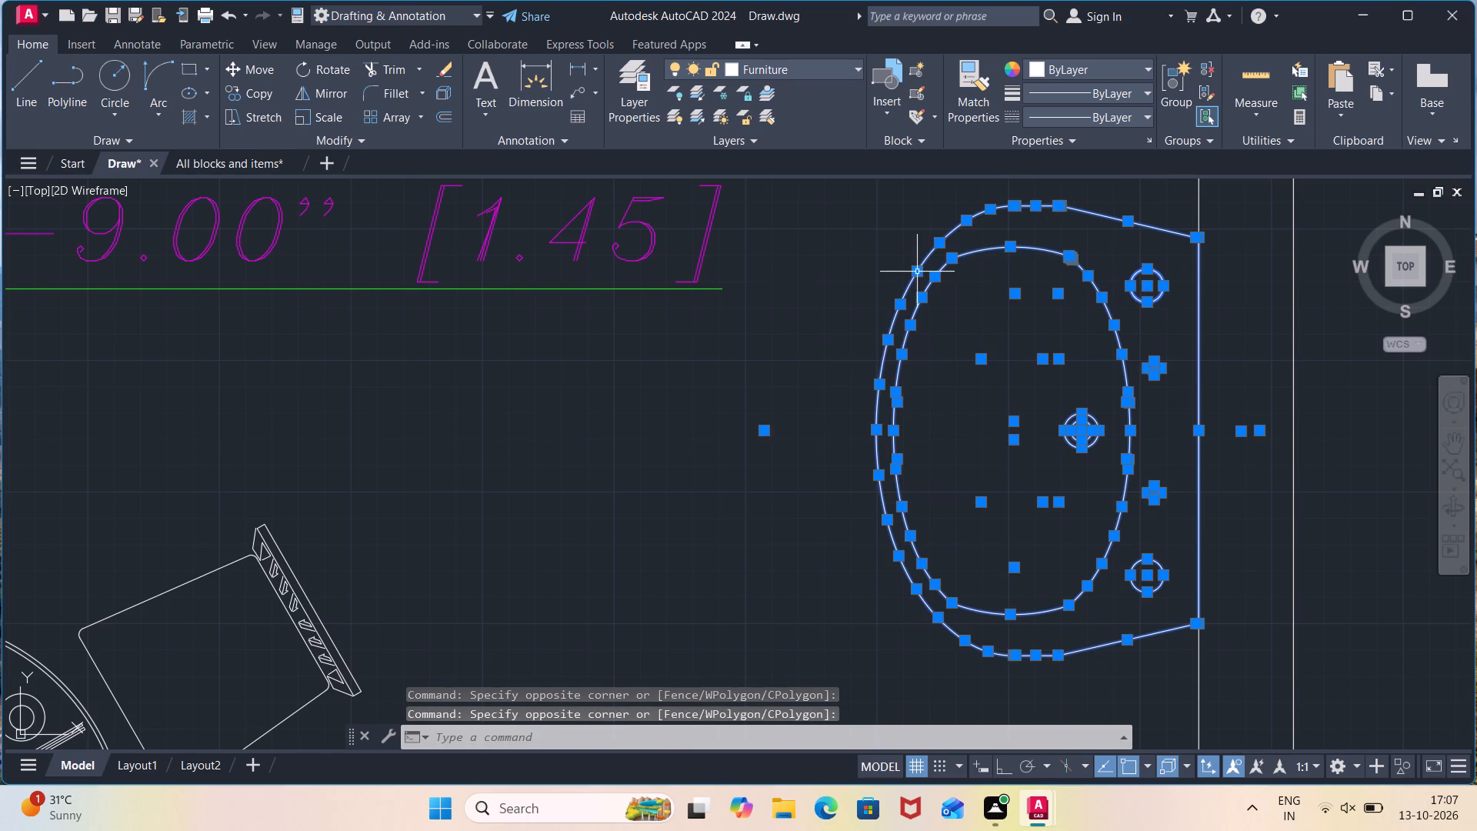
pyautogui.press('m')
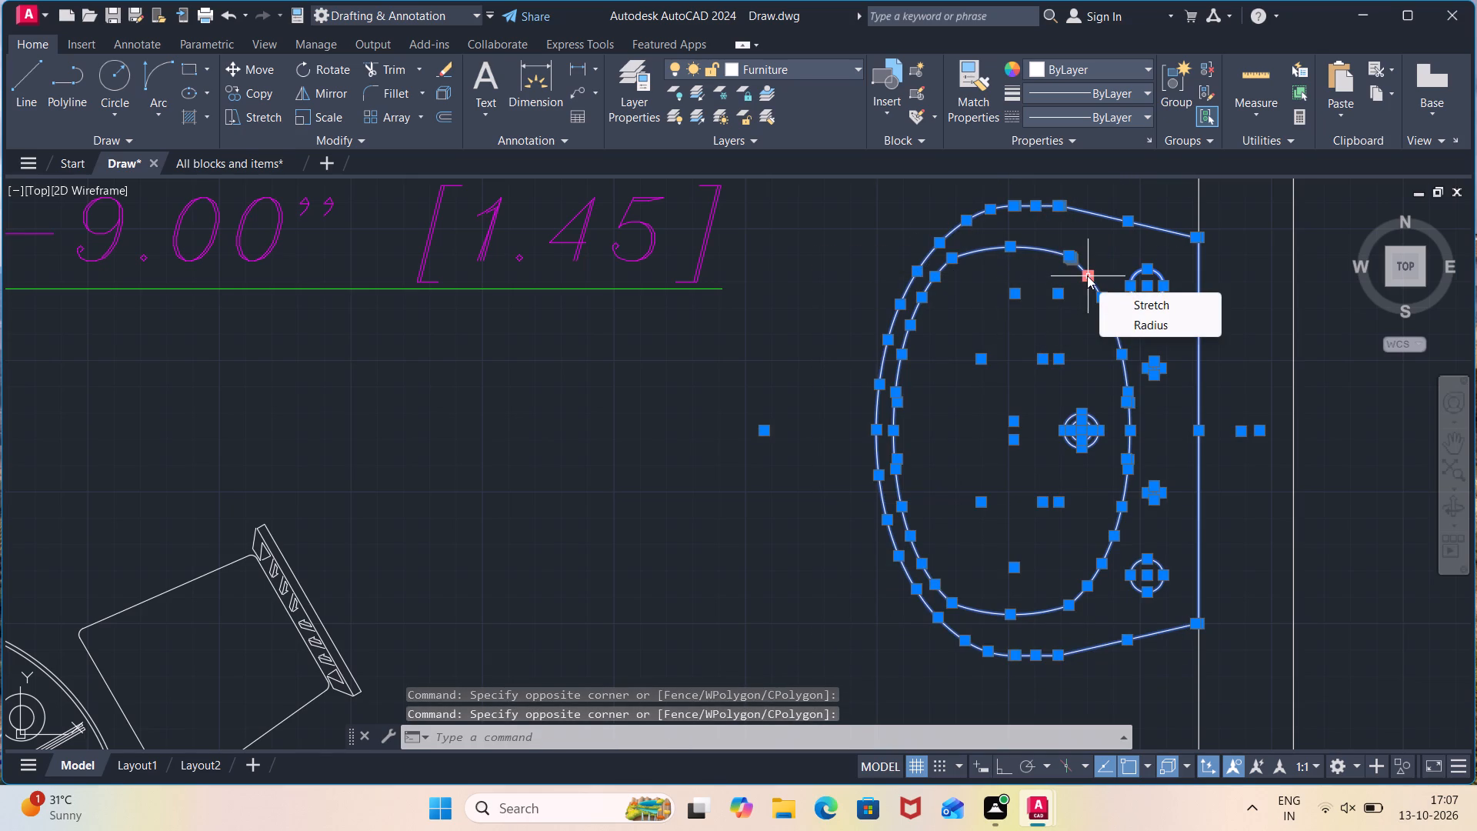
pyautogui.press('Return')
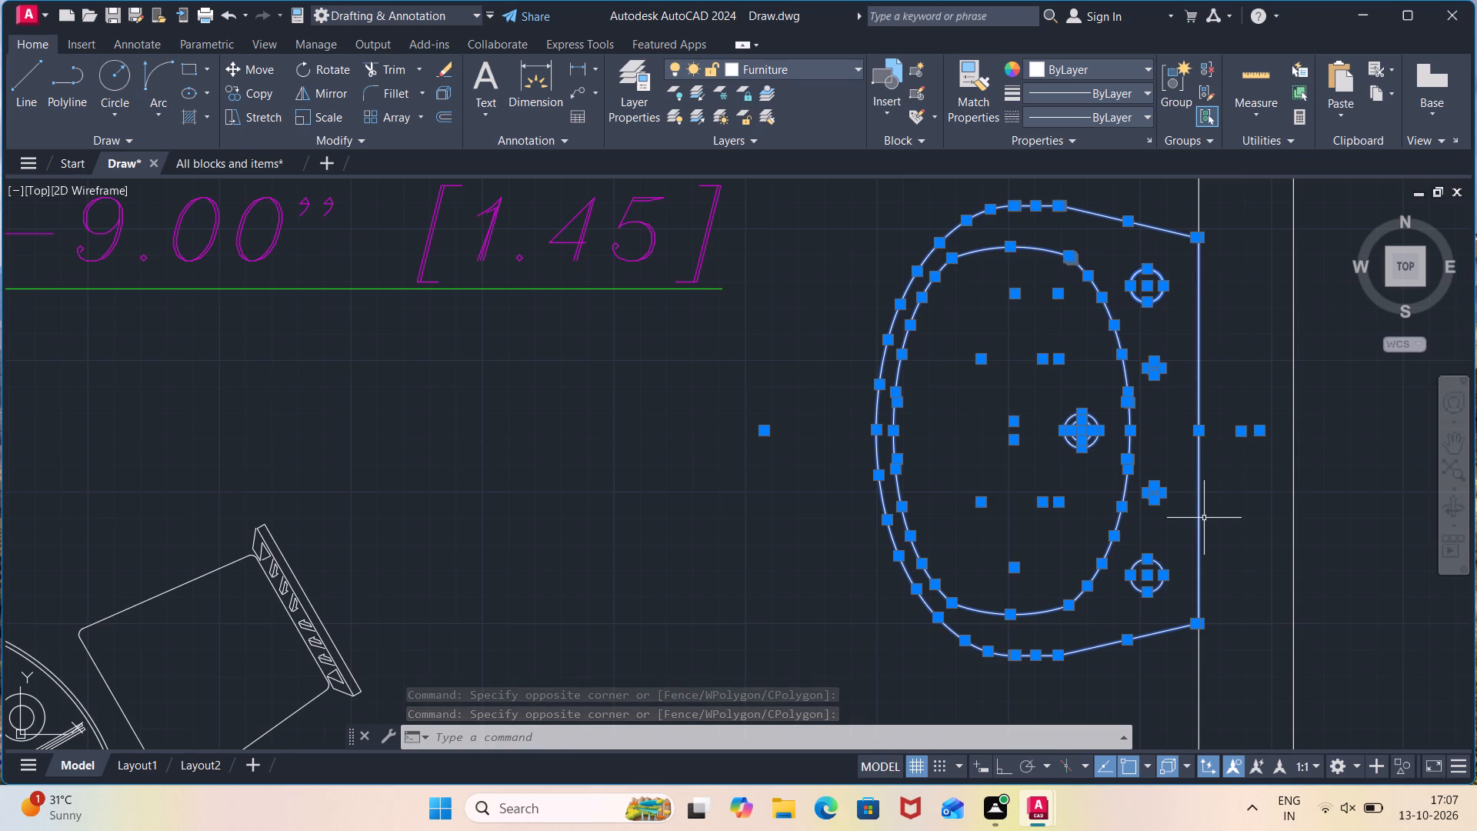
pyautogui.press('m')
pyautogui.press('Return')
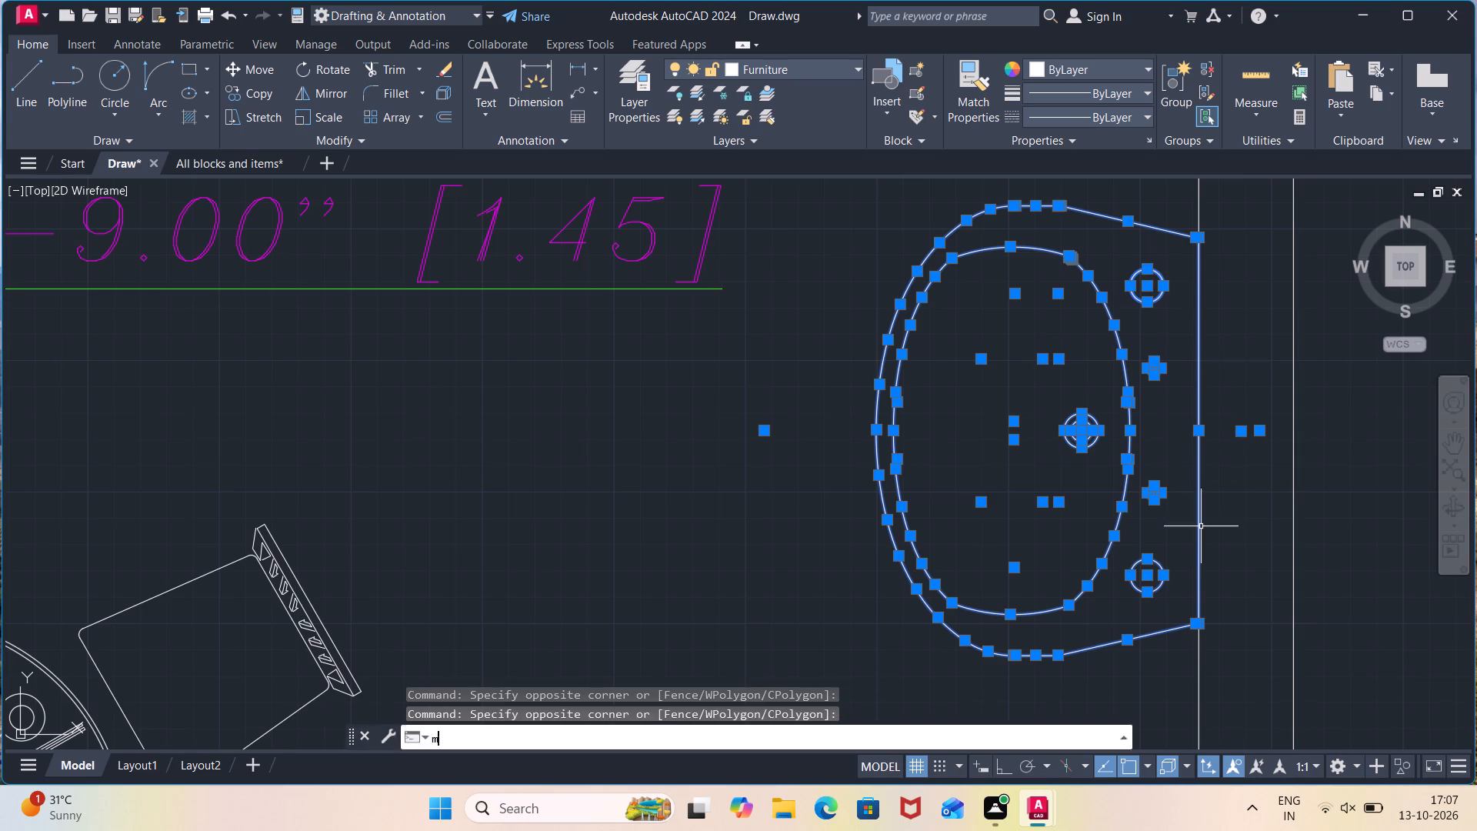
pyautogui.click(1199, 622)
pyautogui.scroll(-2, 1186, 666)
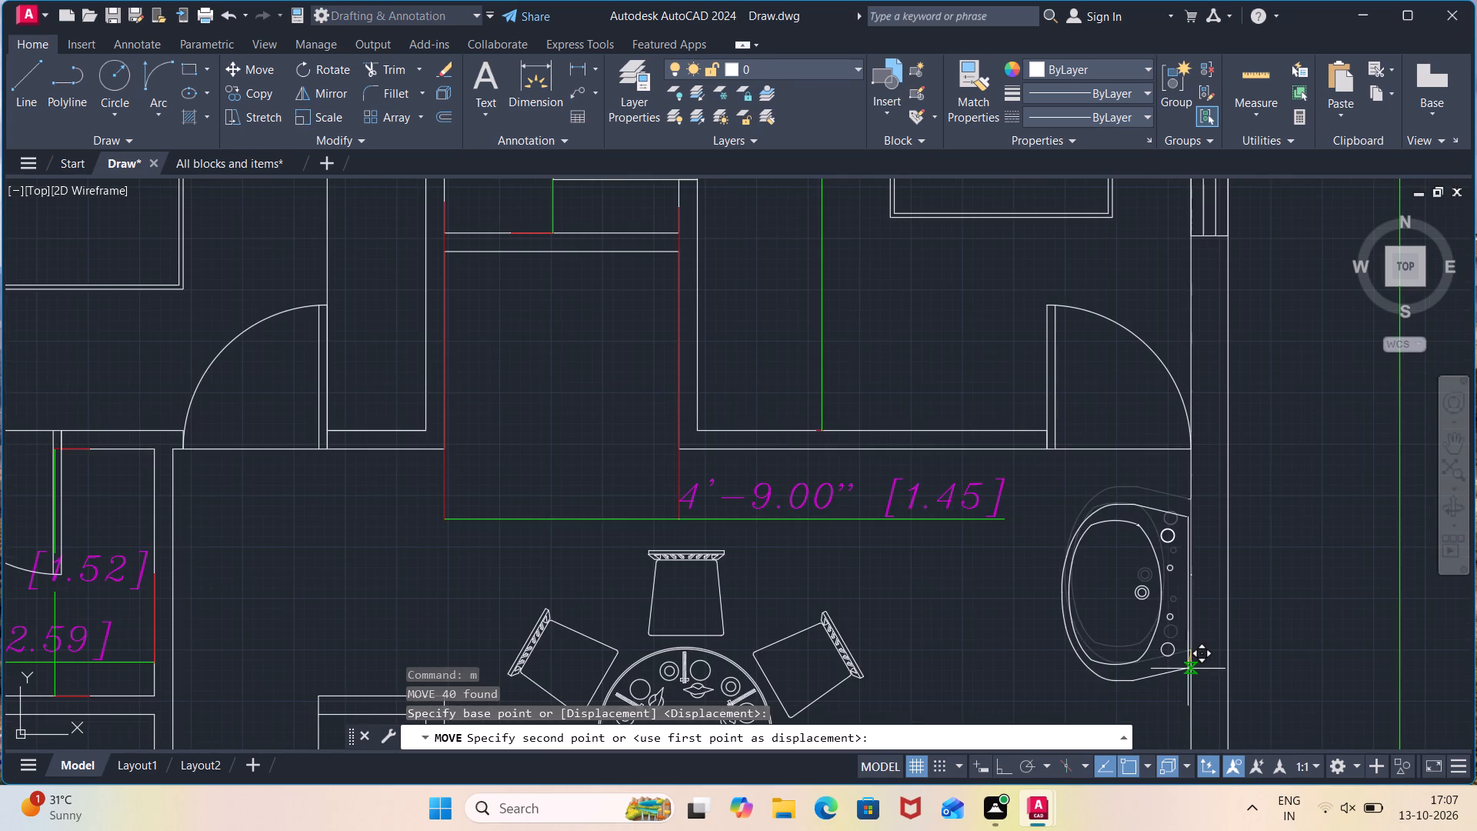
pyautogui.moveTo(1191, 670); pyautogui.dragTo(1206, 481, button='middle')
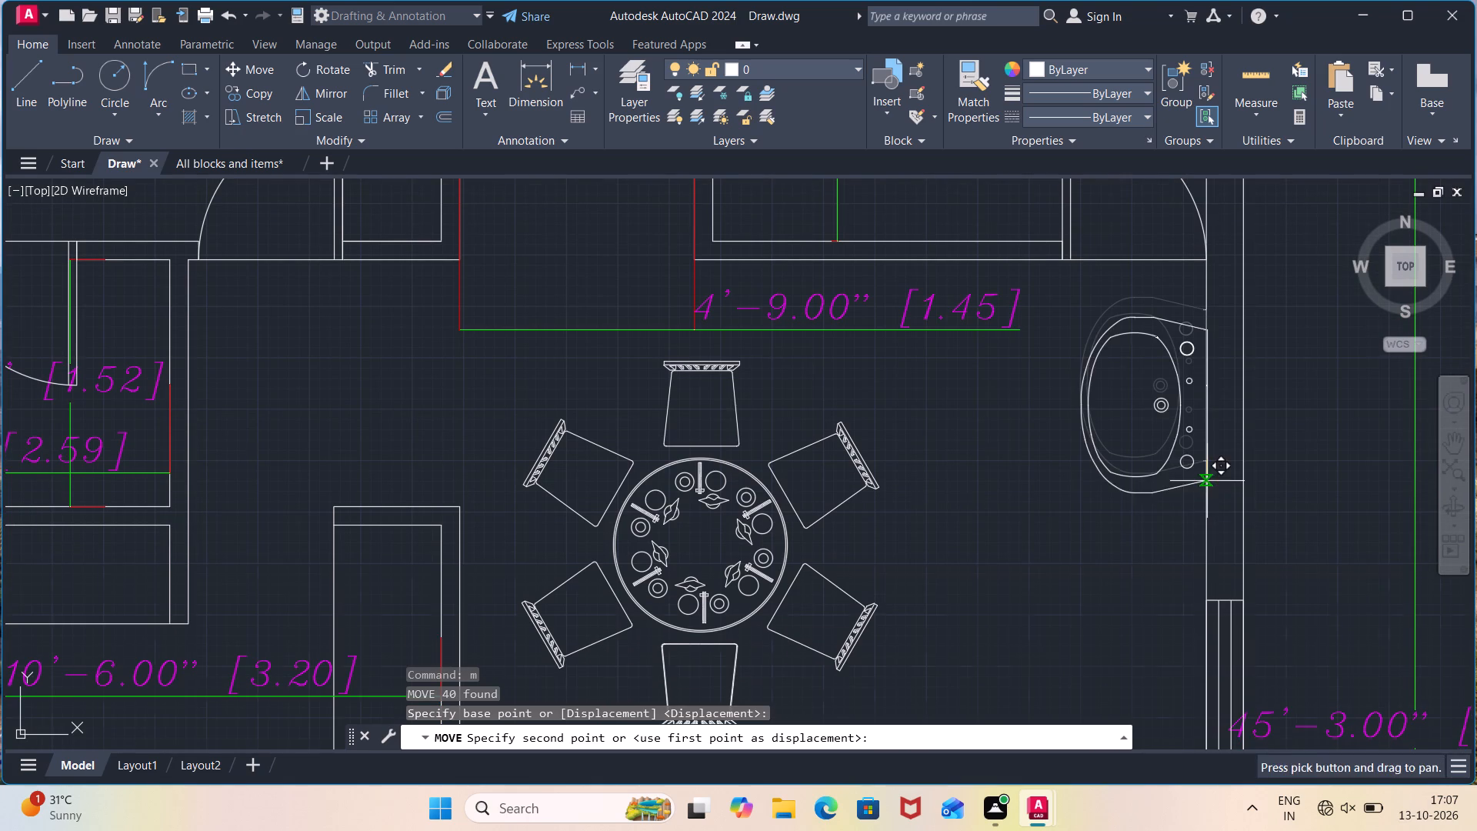
pyautogui.click(1202, 528)
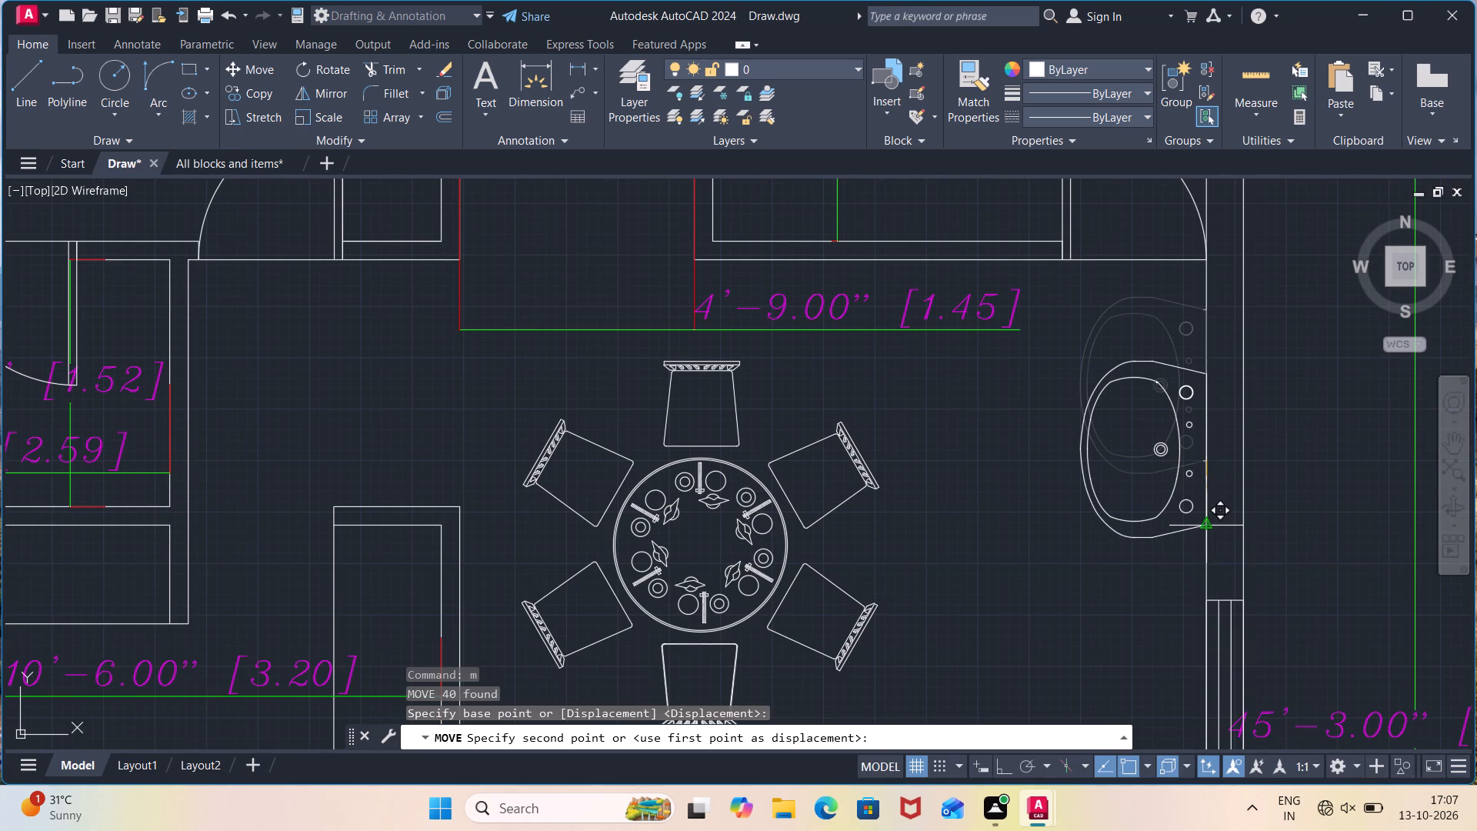
# Move the tiny leftover line on the east wall south to the north end of the washbasin's straight back edge.
pyautogui.scroll(3, 1248, 331)
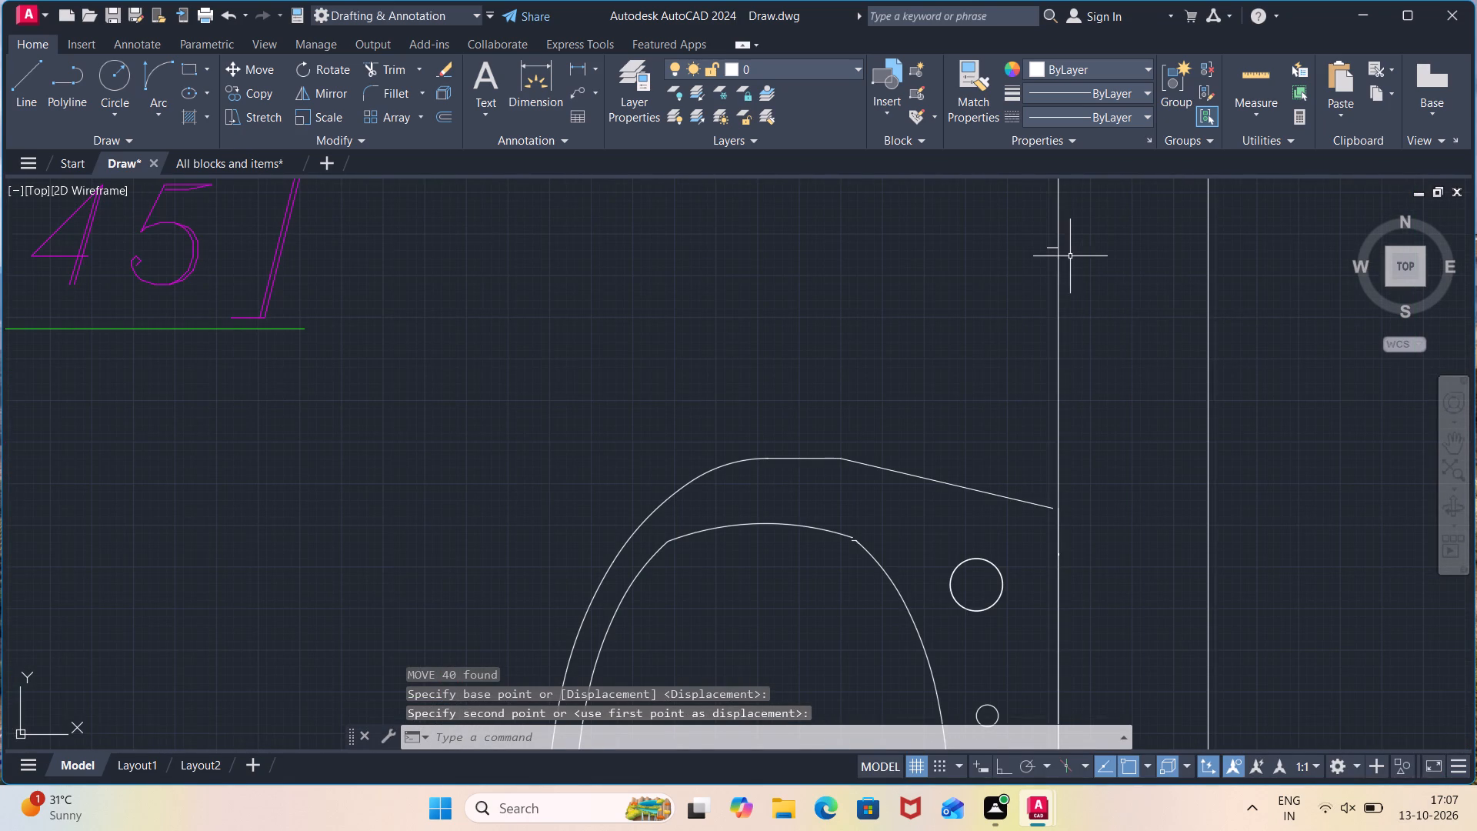
pyautogui.click(1050, 245)
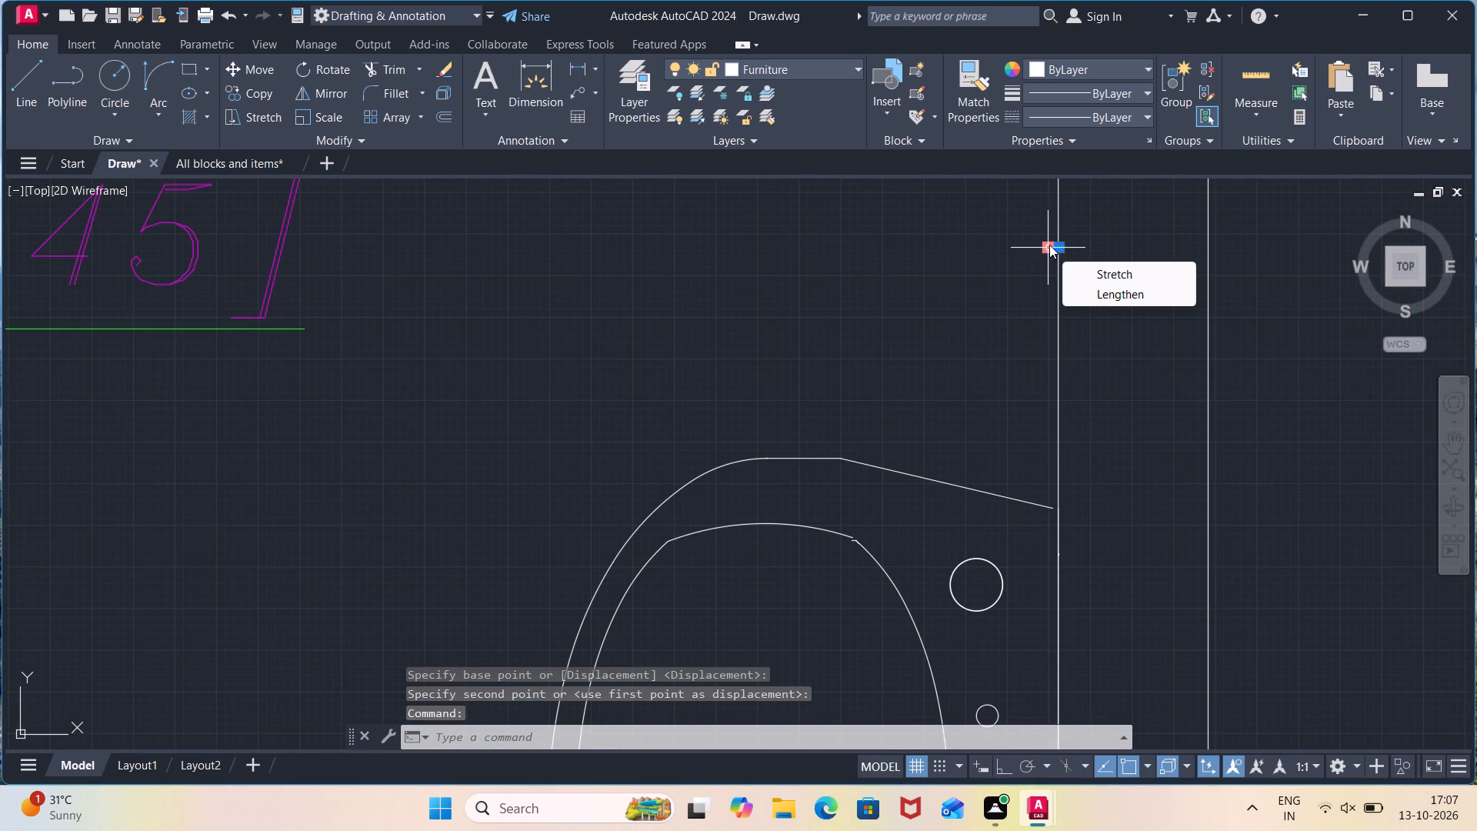
pyautogui.press('m')
pyautogui.press('Return')
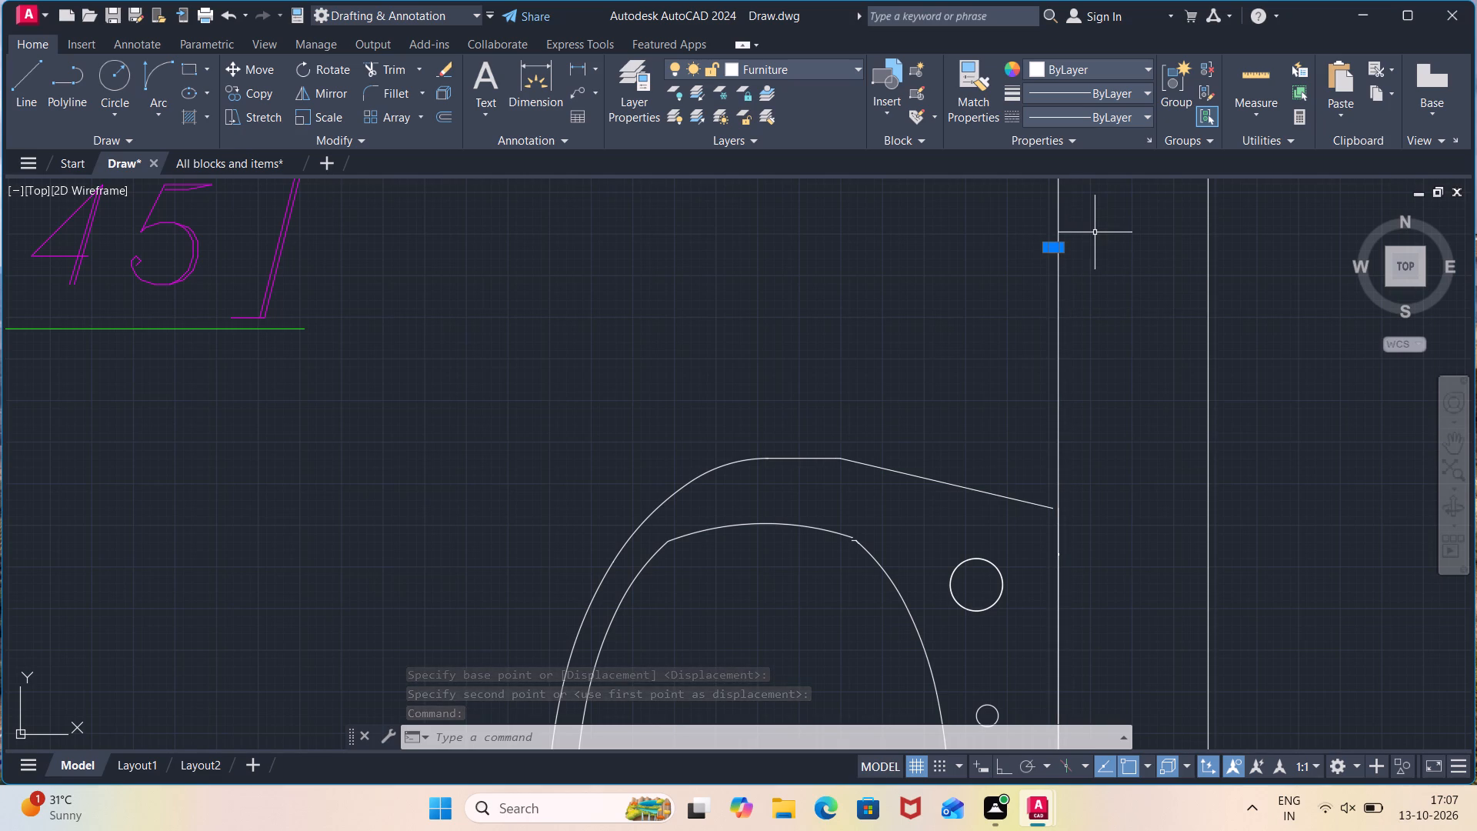
pyautogui.press('m')
pyautogui.press('Return')
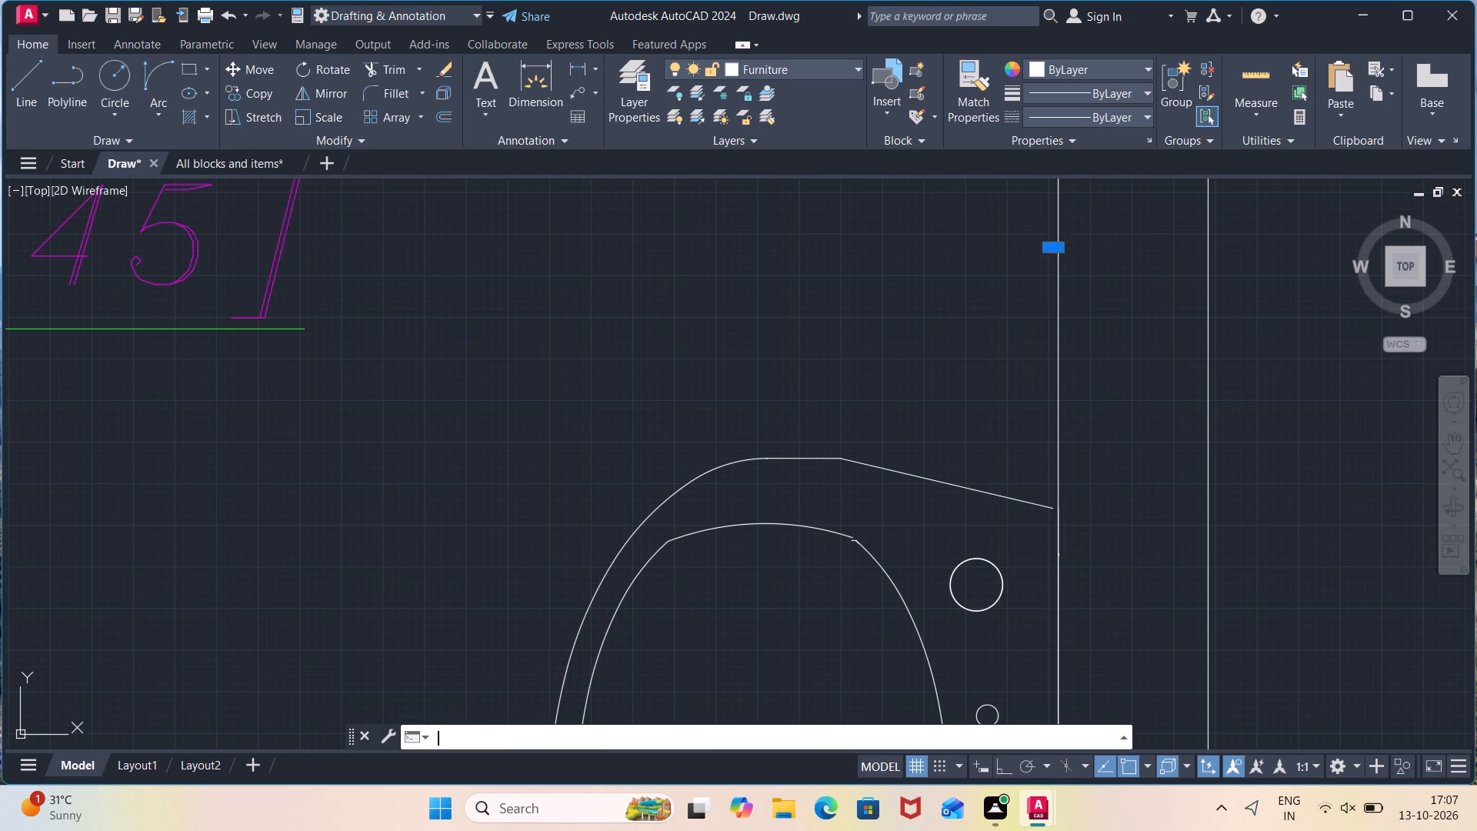
pyautogui.click(1060, 245)
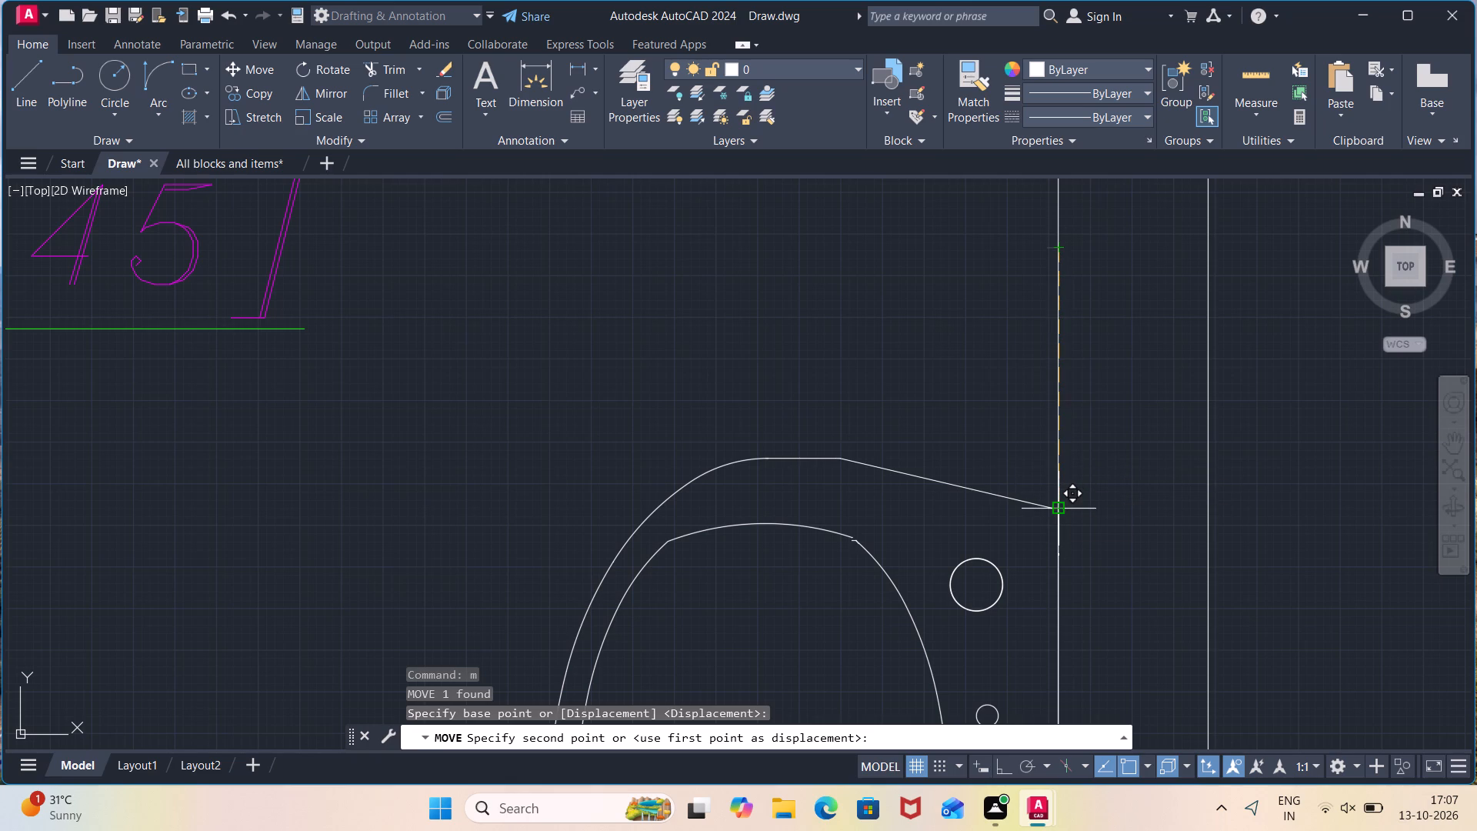
pyautogui.scroll(4, 1061, 508)
pyautogui.click(1005, 524)
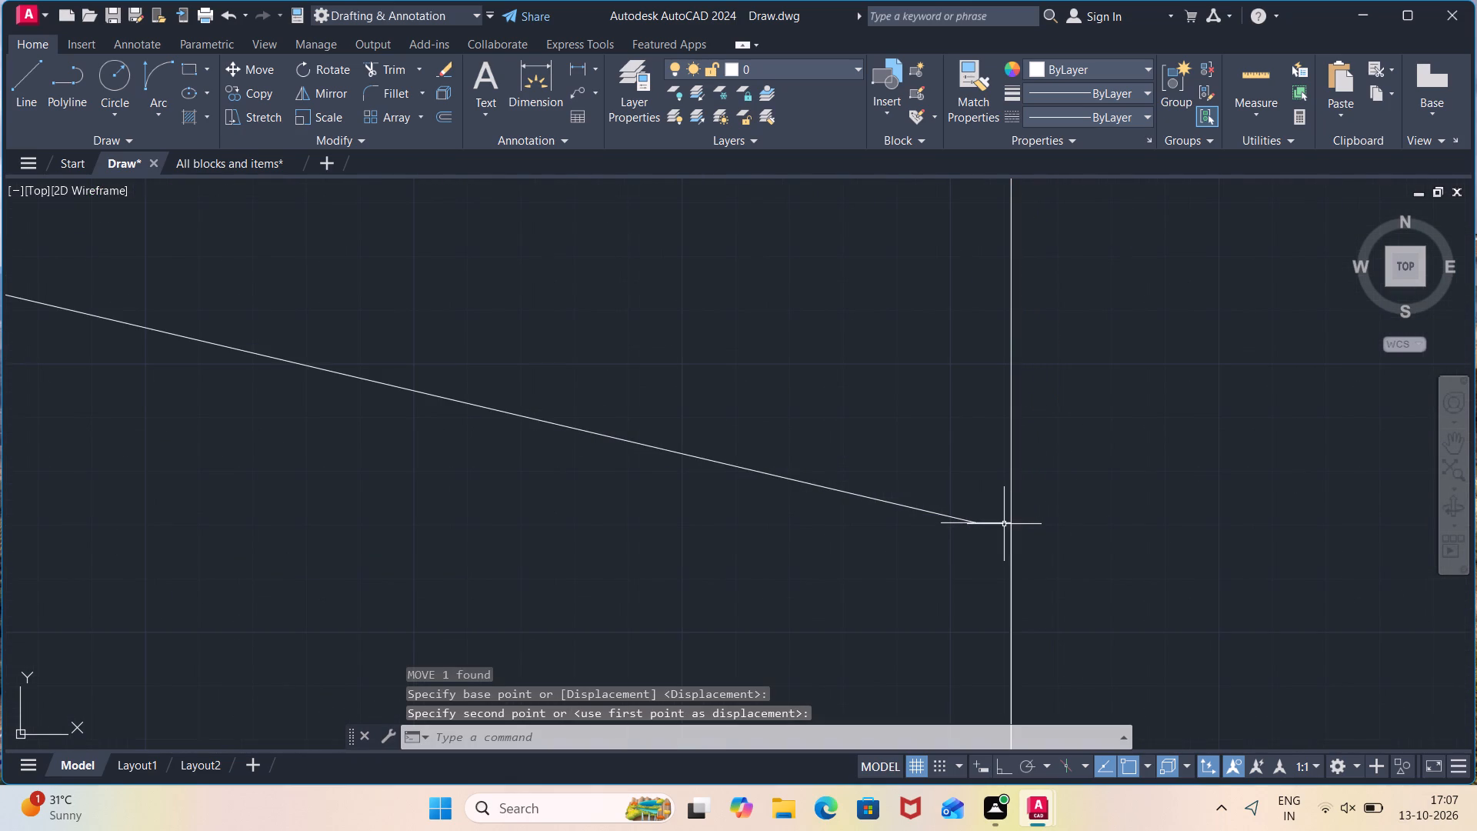
# In the All blocks and items drawing, select the front-view microwave with a diagonally hatched door, beside the glazed panels, and copy it to the clipboard.
pyautogui.scroll(-4, 1060, 487)
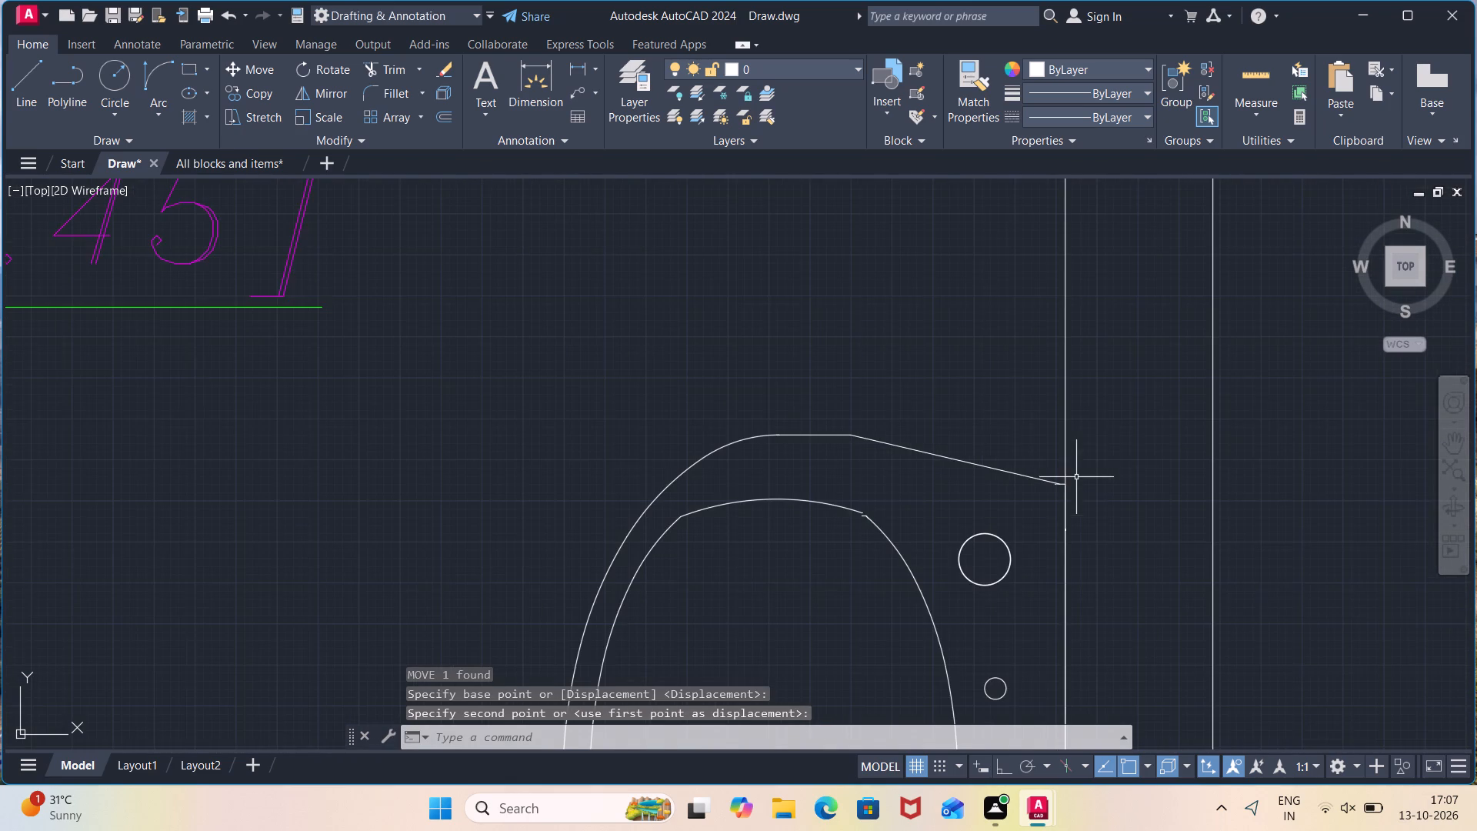
pyautogui.scroll(-3, 1102, 444)
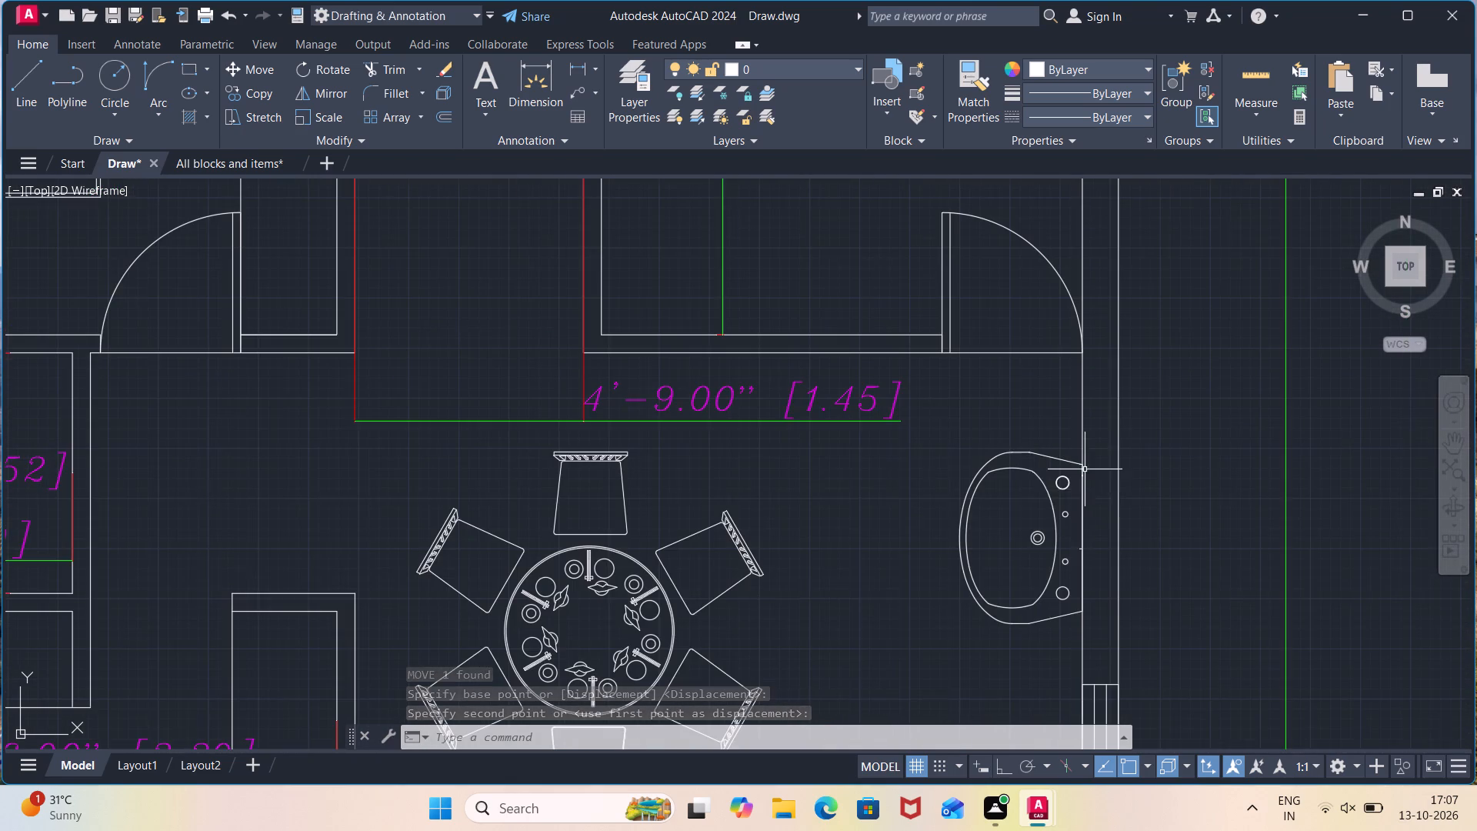
pyautogui.scroll(-1, 1189, 344)
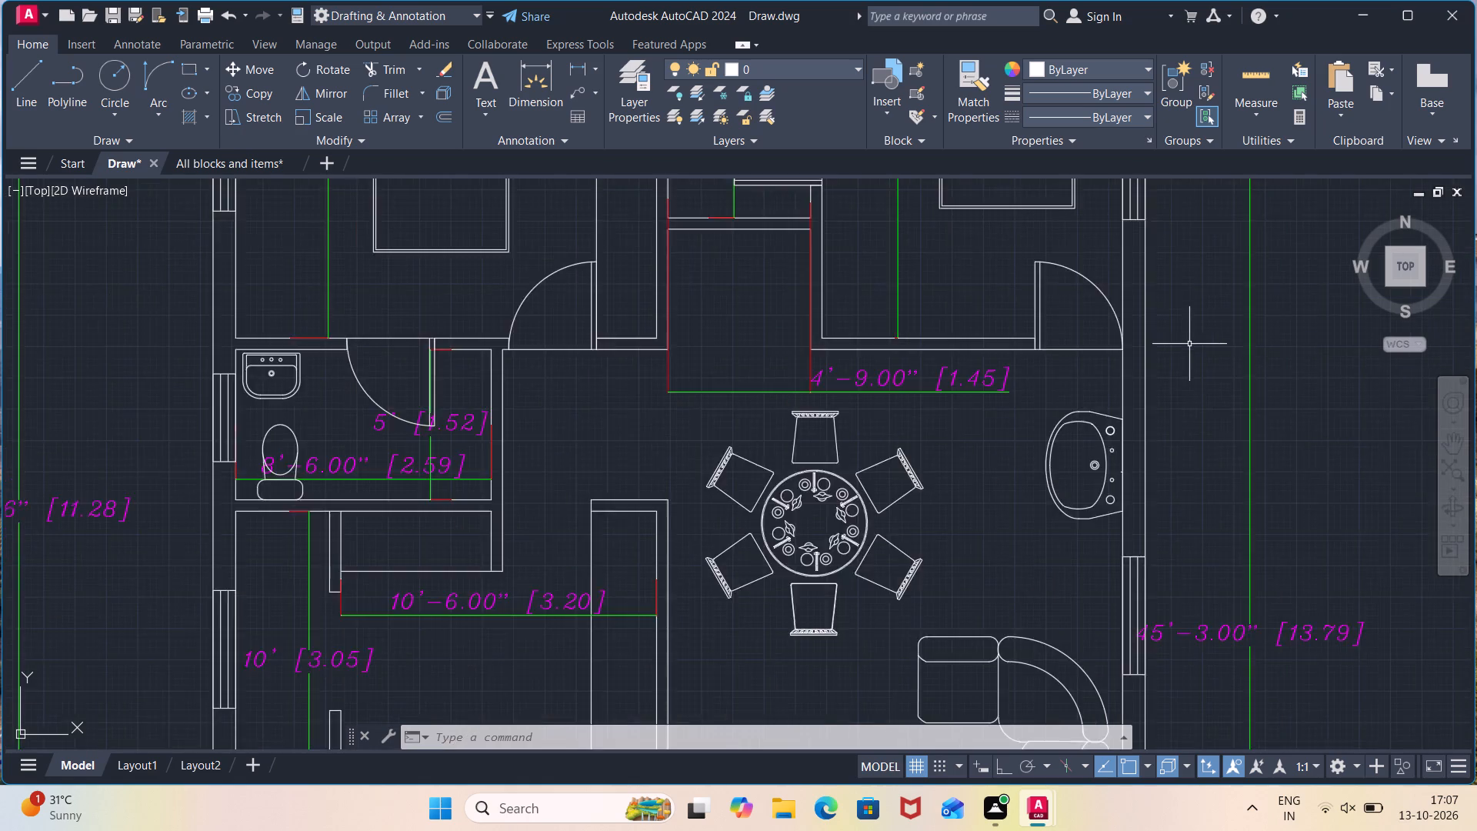
pyautogui.scroll(-2, 1189, 344)
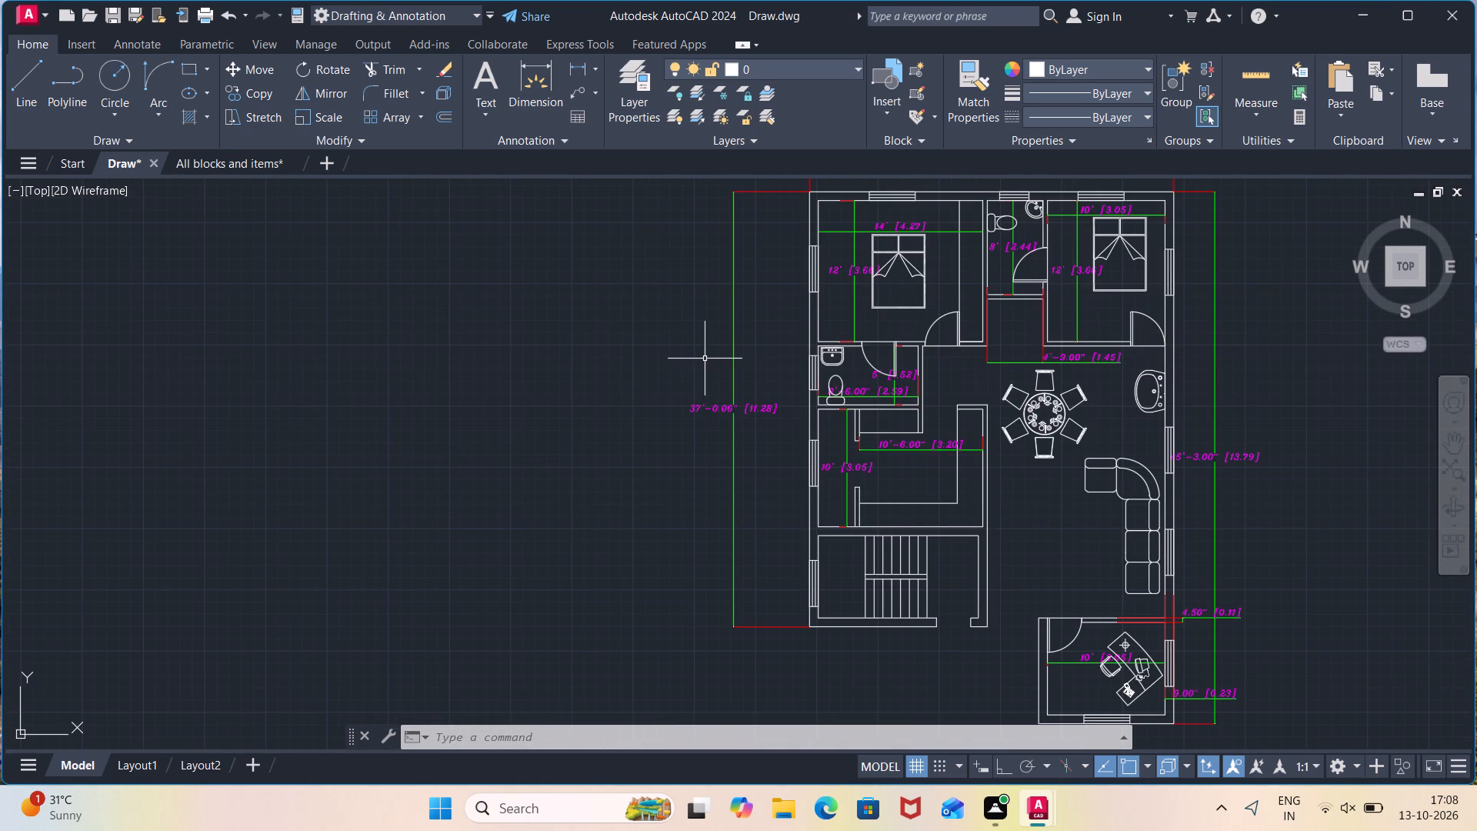
pyautogui.click(256, 164)
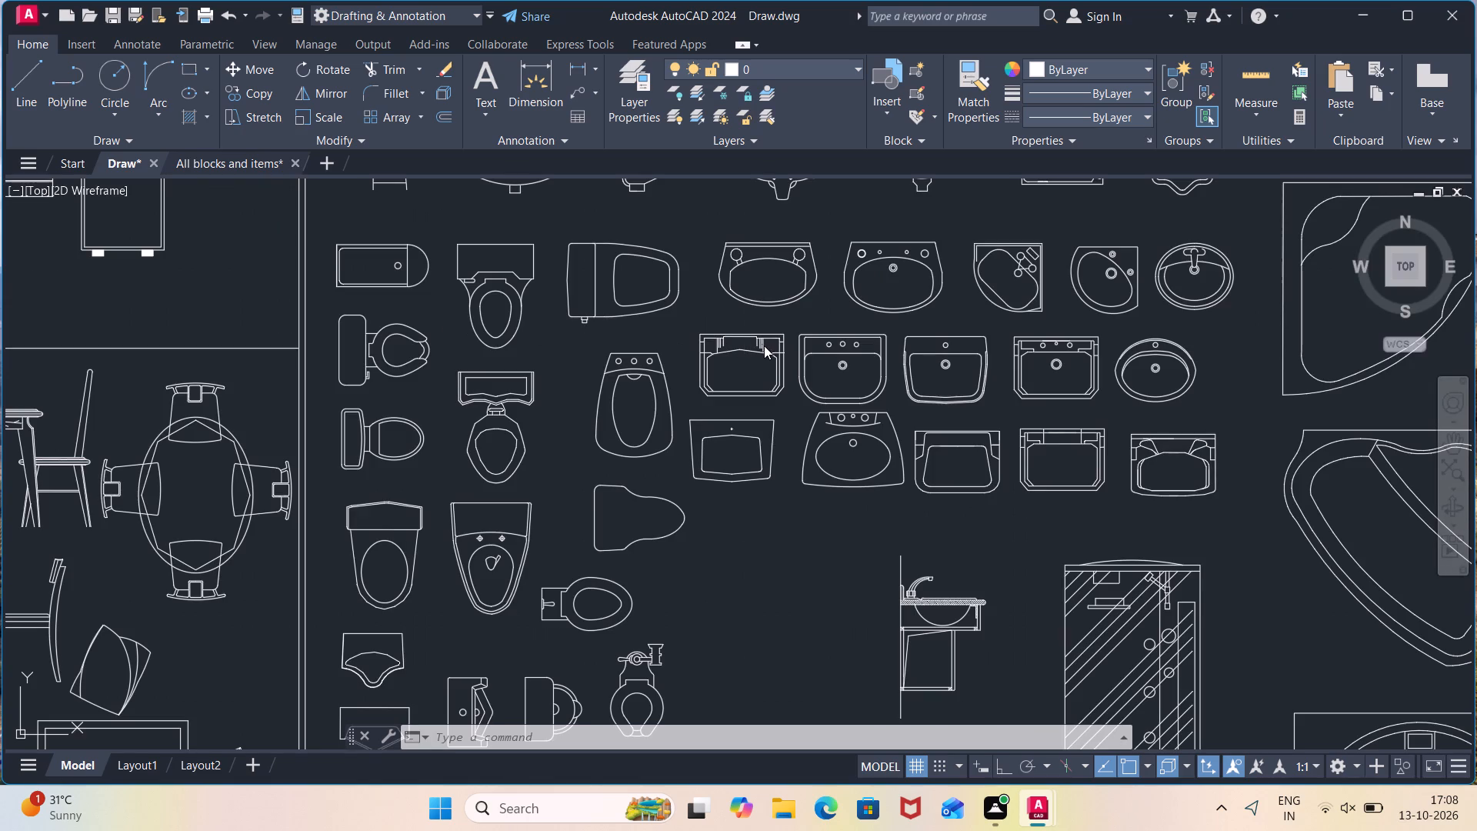
pyautogui.scroll(-4, 765, 355)
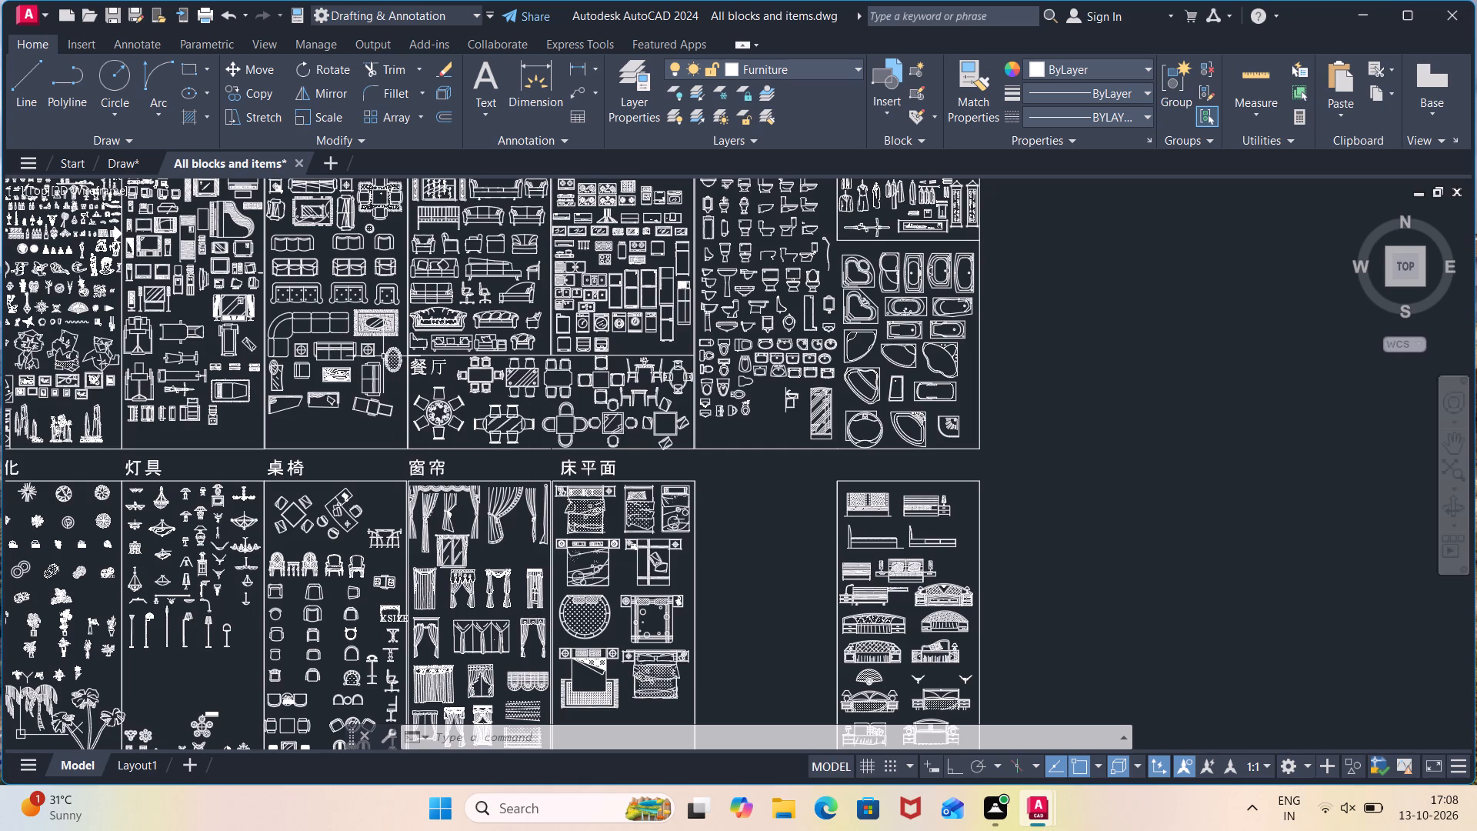
pyautogui.moveTo(383, 356); pyautogui.dragTo(747, 368, button='middle')
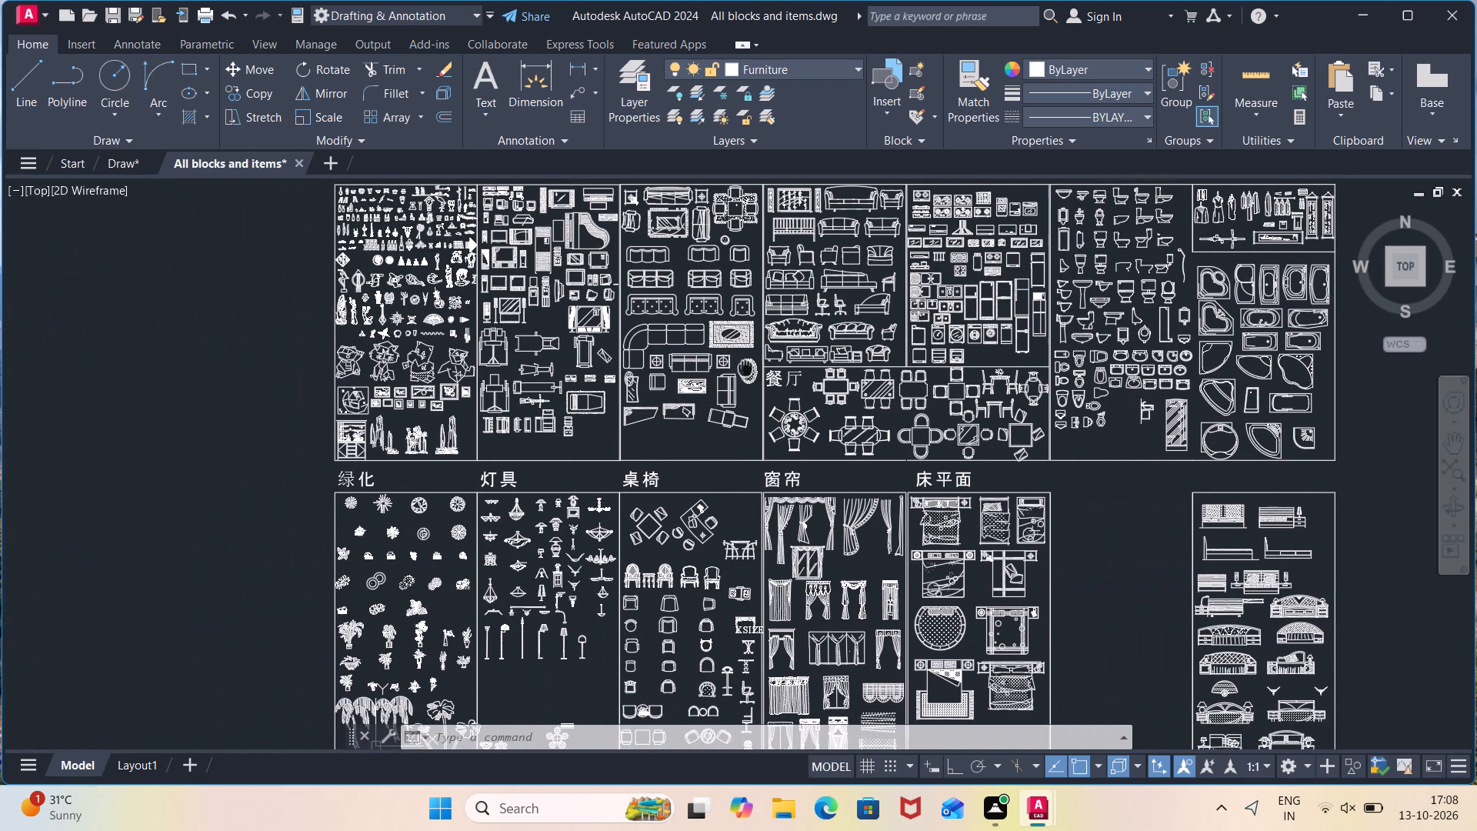
pyautogui.moveTo(747, 368); pyautogui.dragTo(748, 368, button='middle')
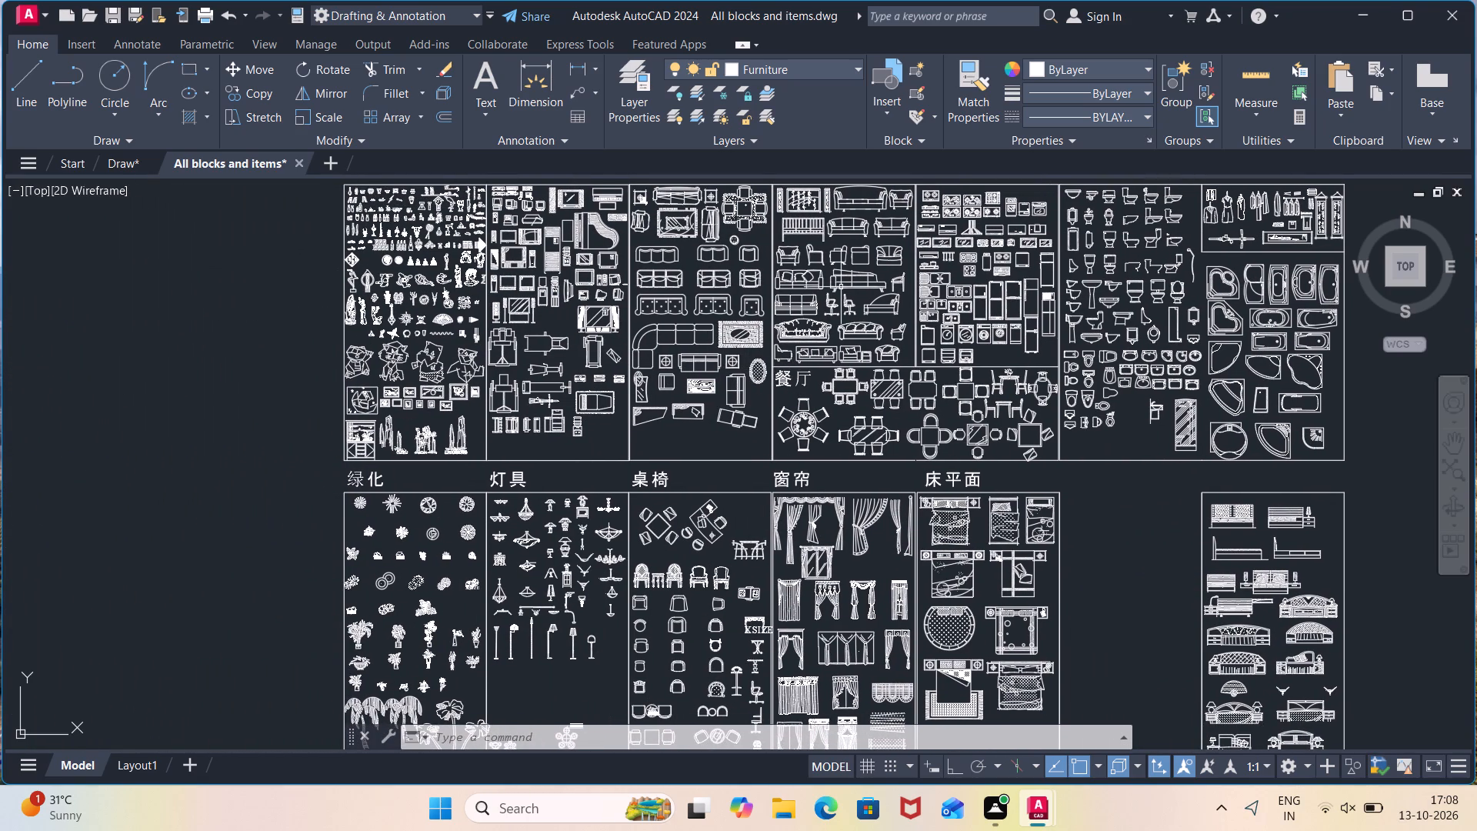
pyautogui.scroll(3, 984, 259)
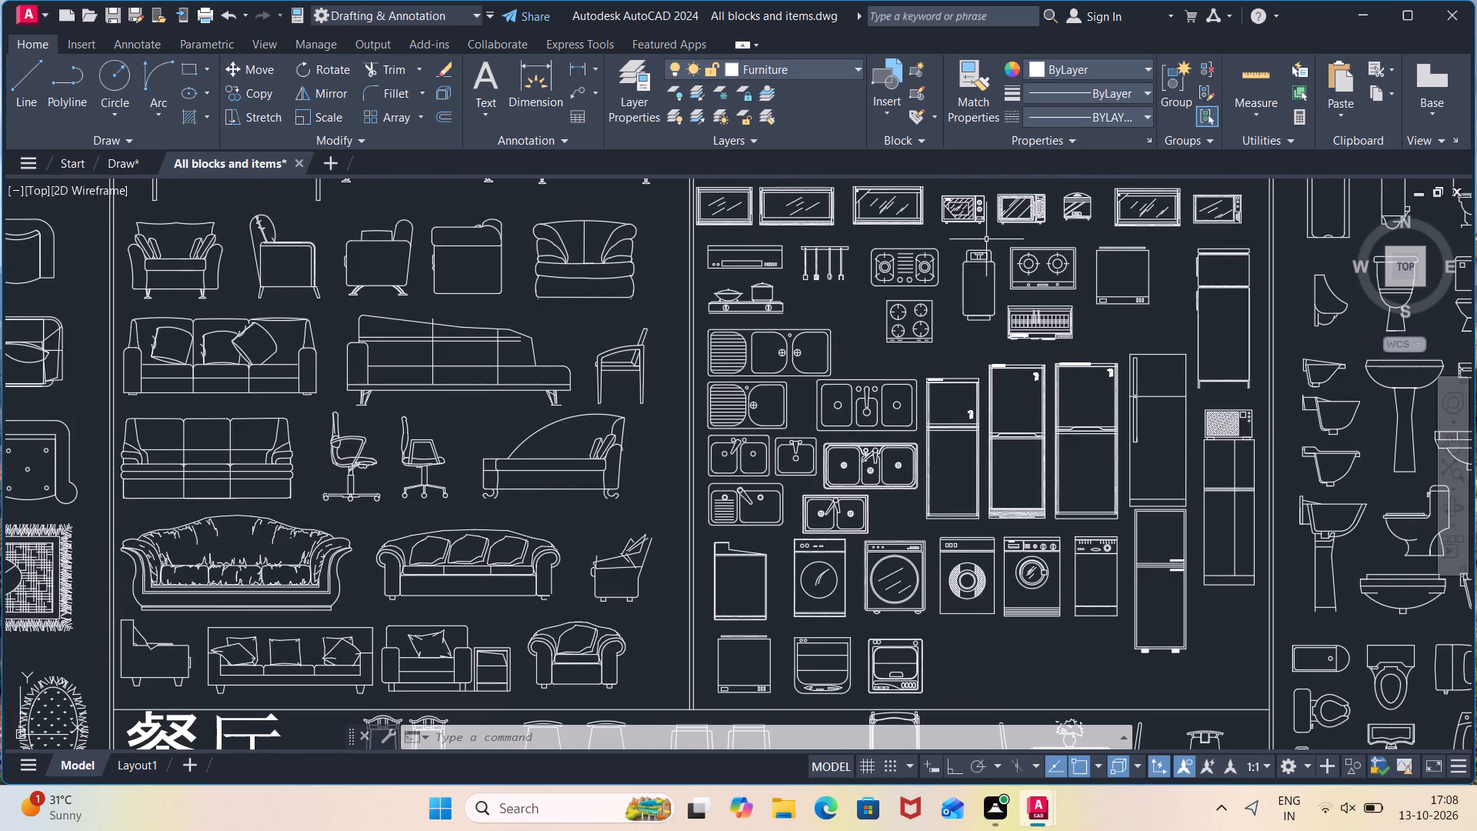
pyautogui.moveTo(986, 239); pyautogui.dragTo(982, 316, button='middle')
pyautogui.scroll(2, 979, 308)
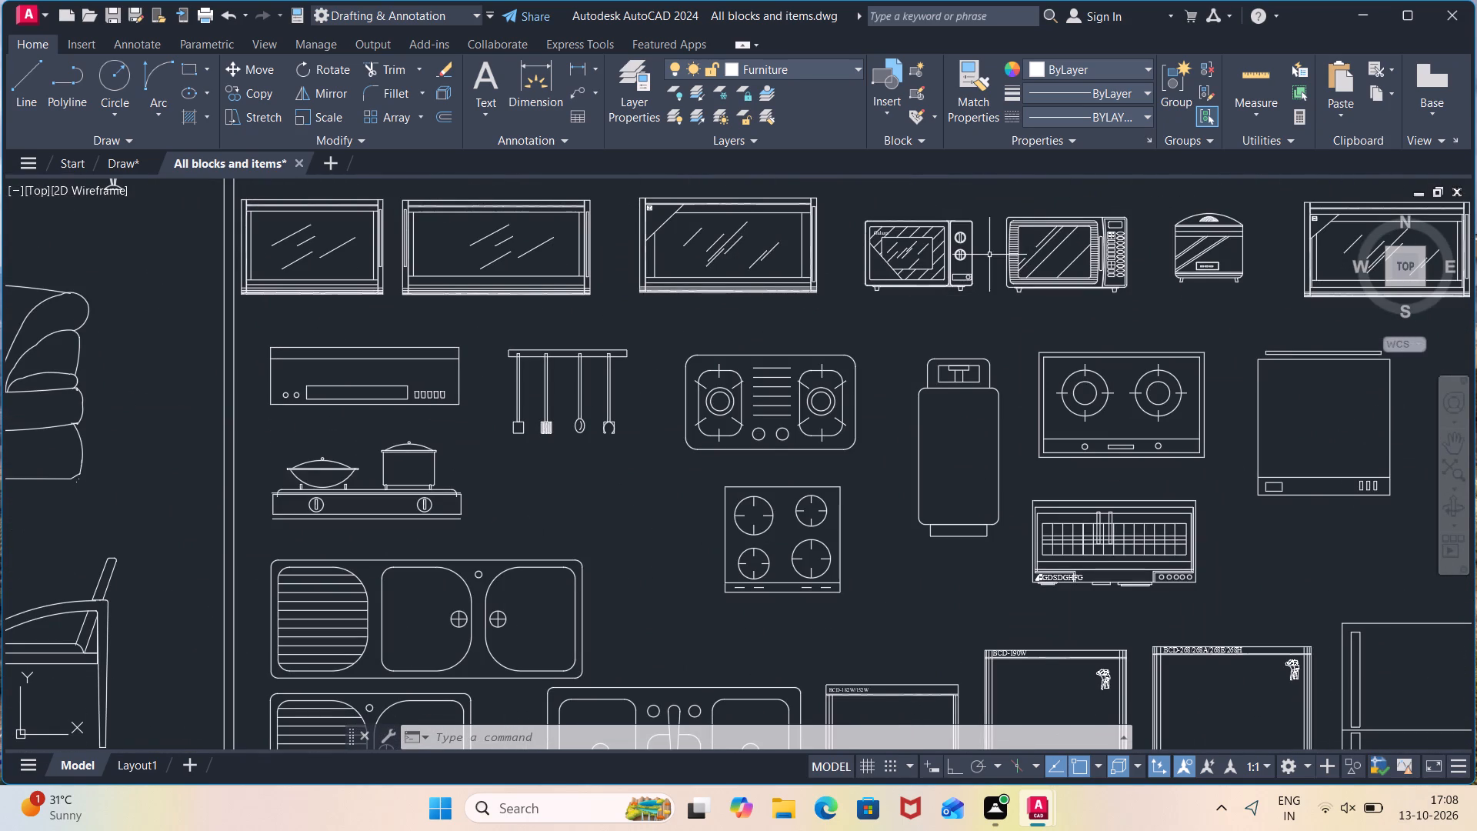
pyautogui.scroll(-1, 992, 199)
pyautogui.click(992, 199)
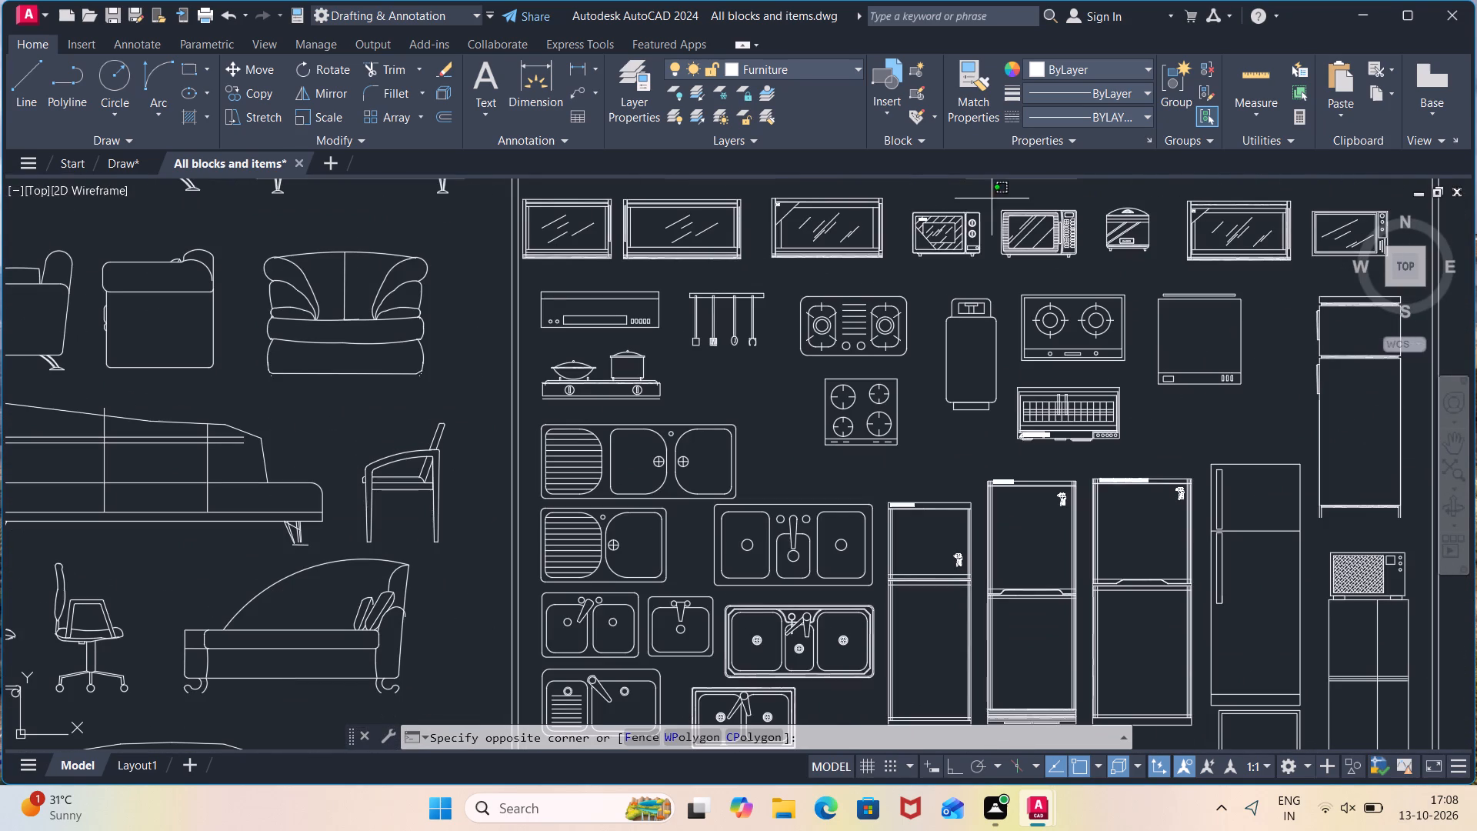
pyautogui.click(900, 282)
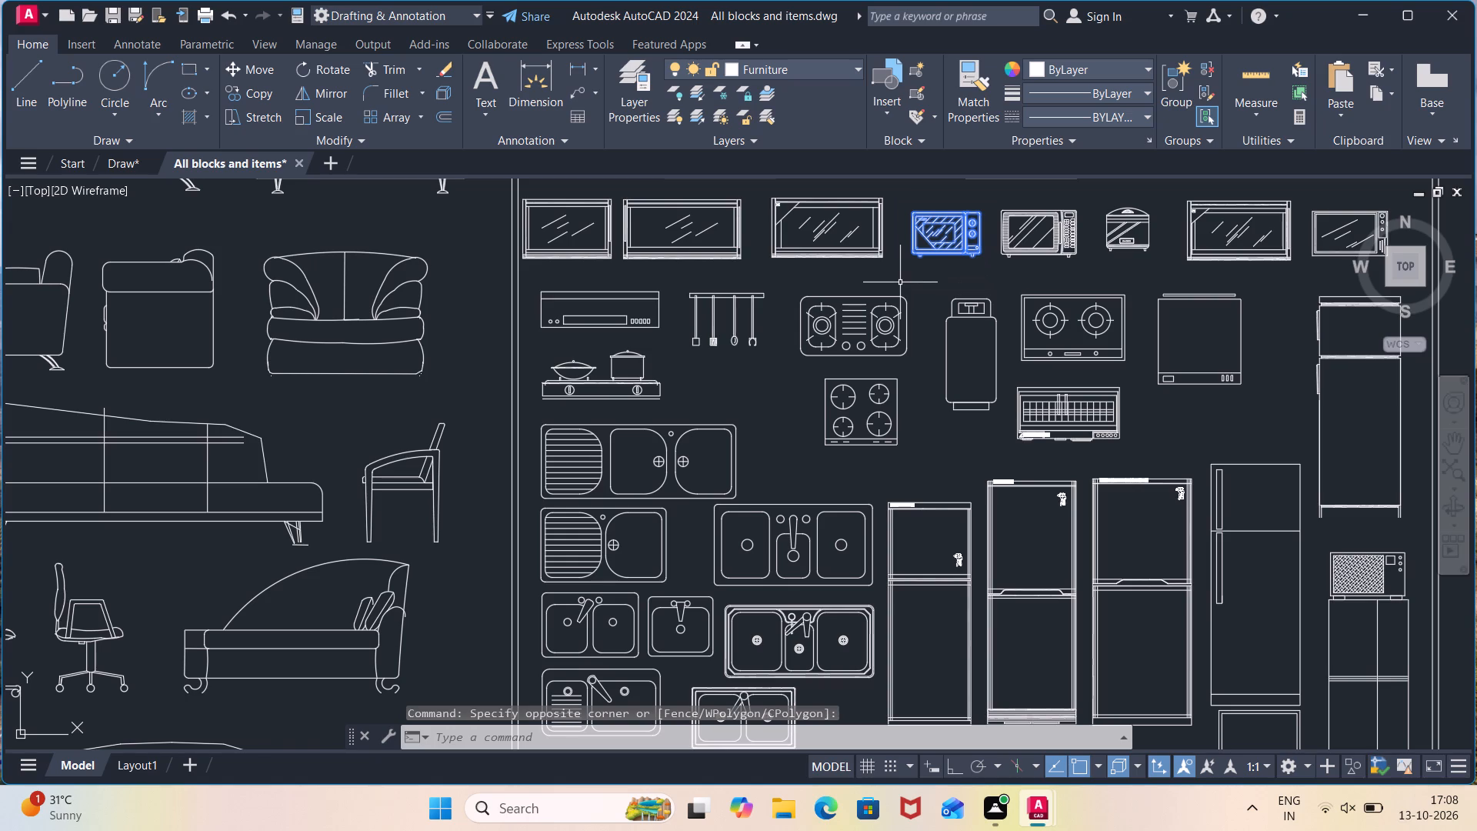
pyautogui.hotkey('ctrl', 'c')
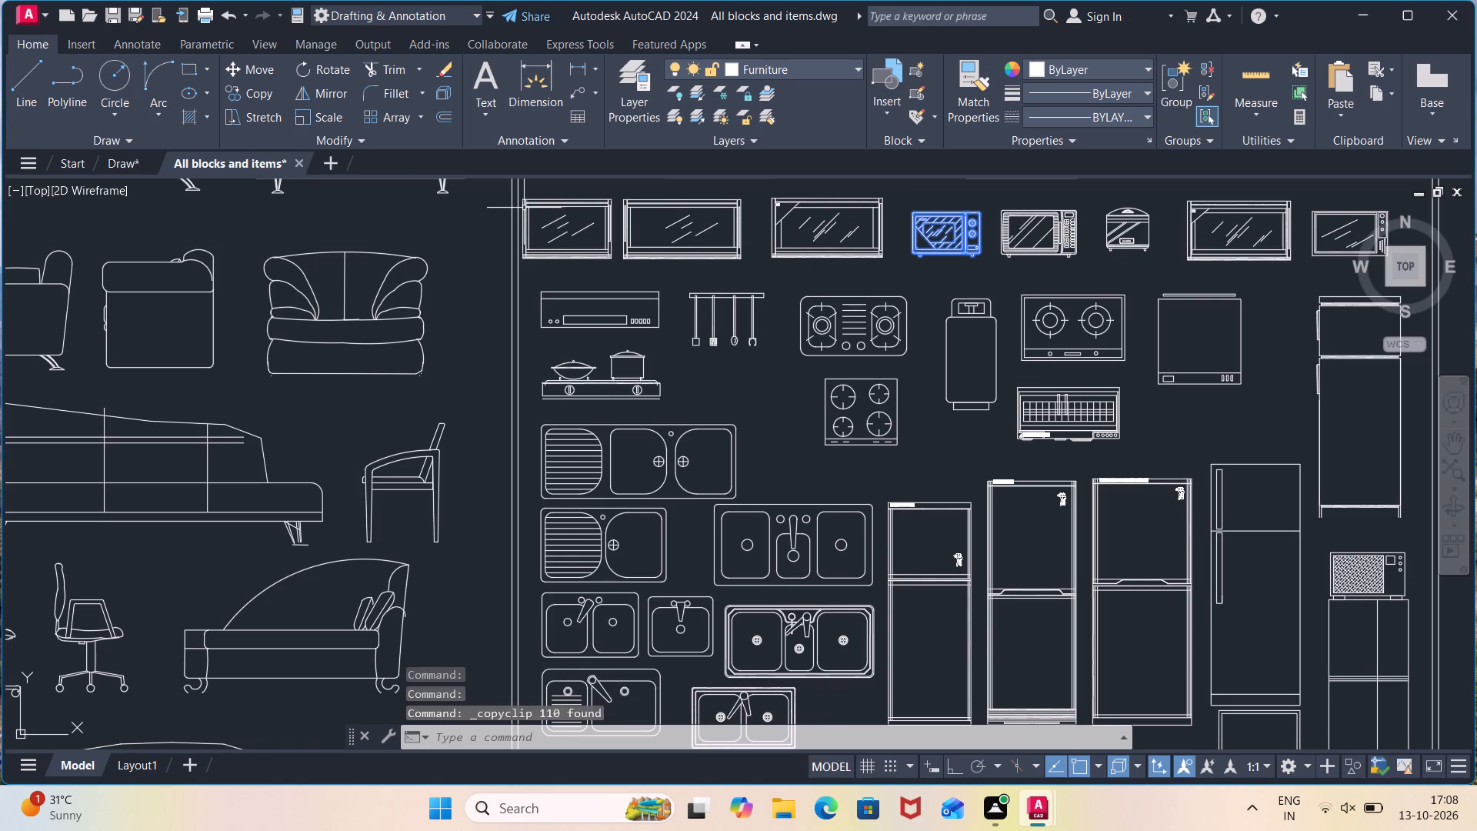
# Switch to the Draw drawing and paste the copied microwave onto the kitchen's south counter, near the short wall at its west end.
pyautogui.click(127, 162)
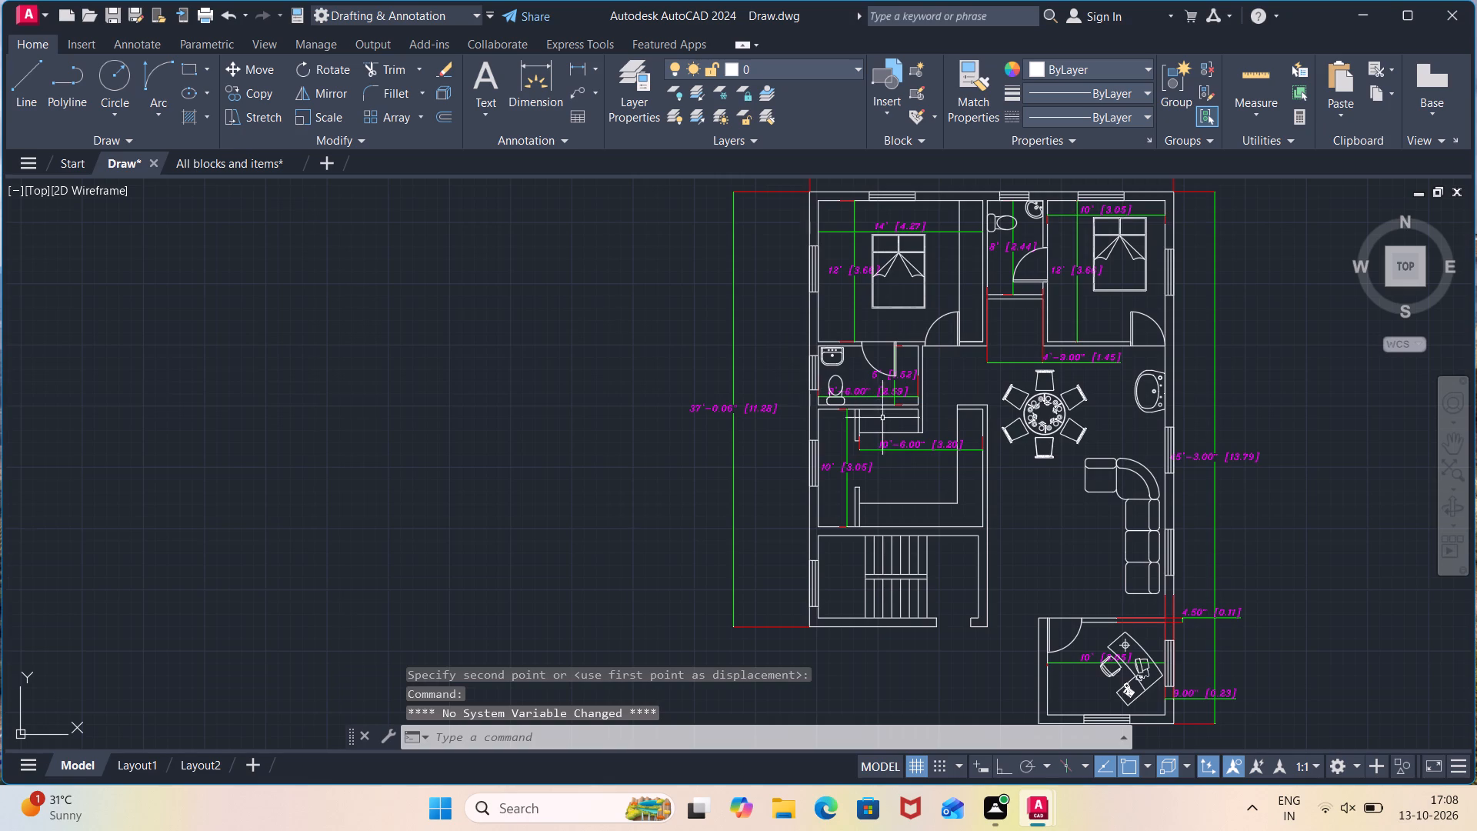
pyautogui.scroll(3, 890, 428)
pyautogui.scroll(-2, 890, 428)
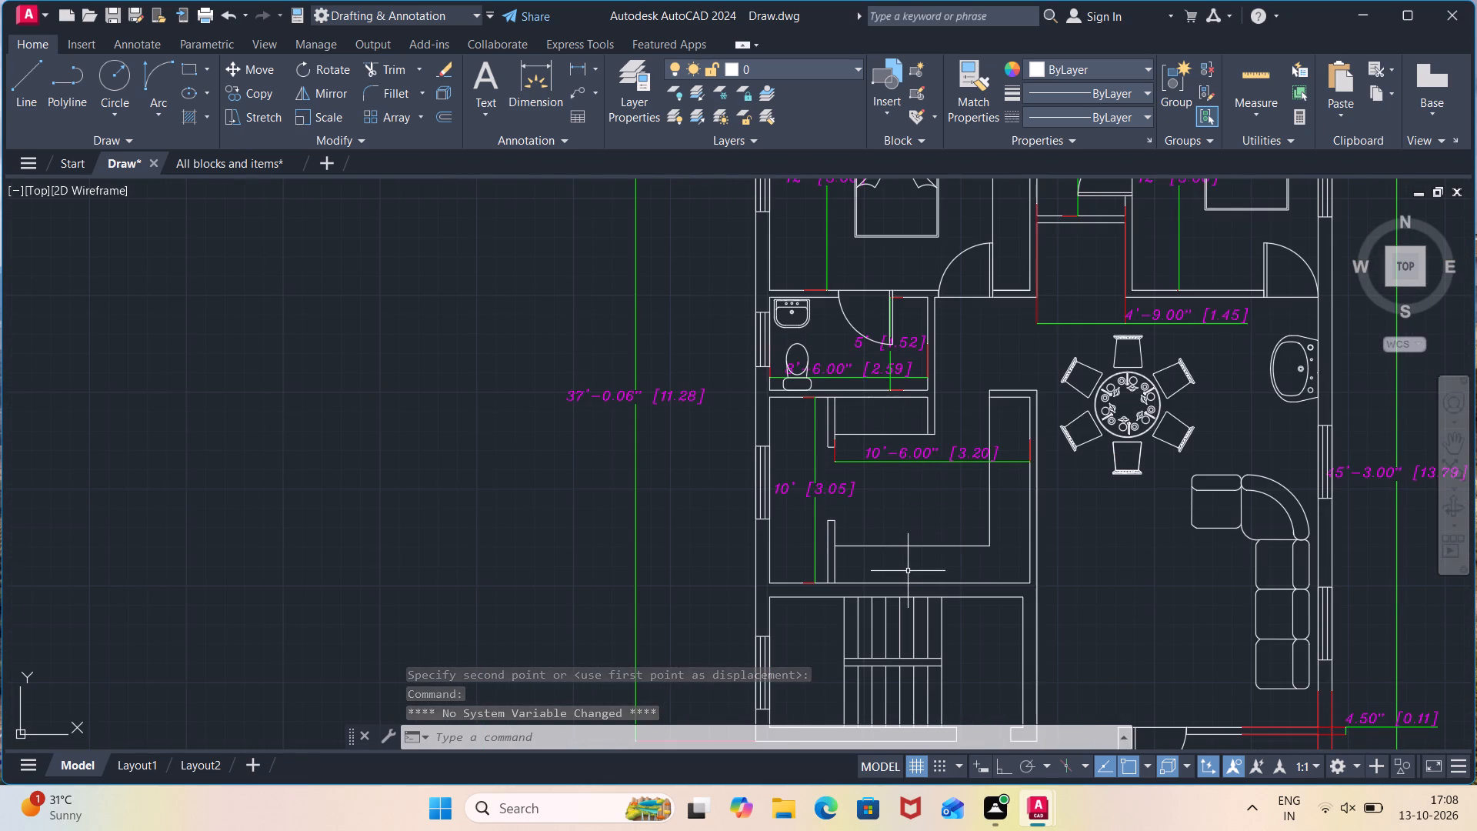
pyautogui.click(908, 571)
pyautogui.hotkey('ctrl', 'v')
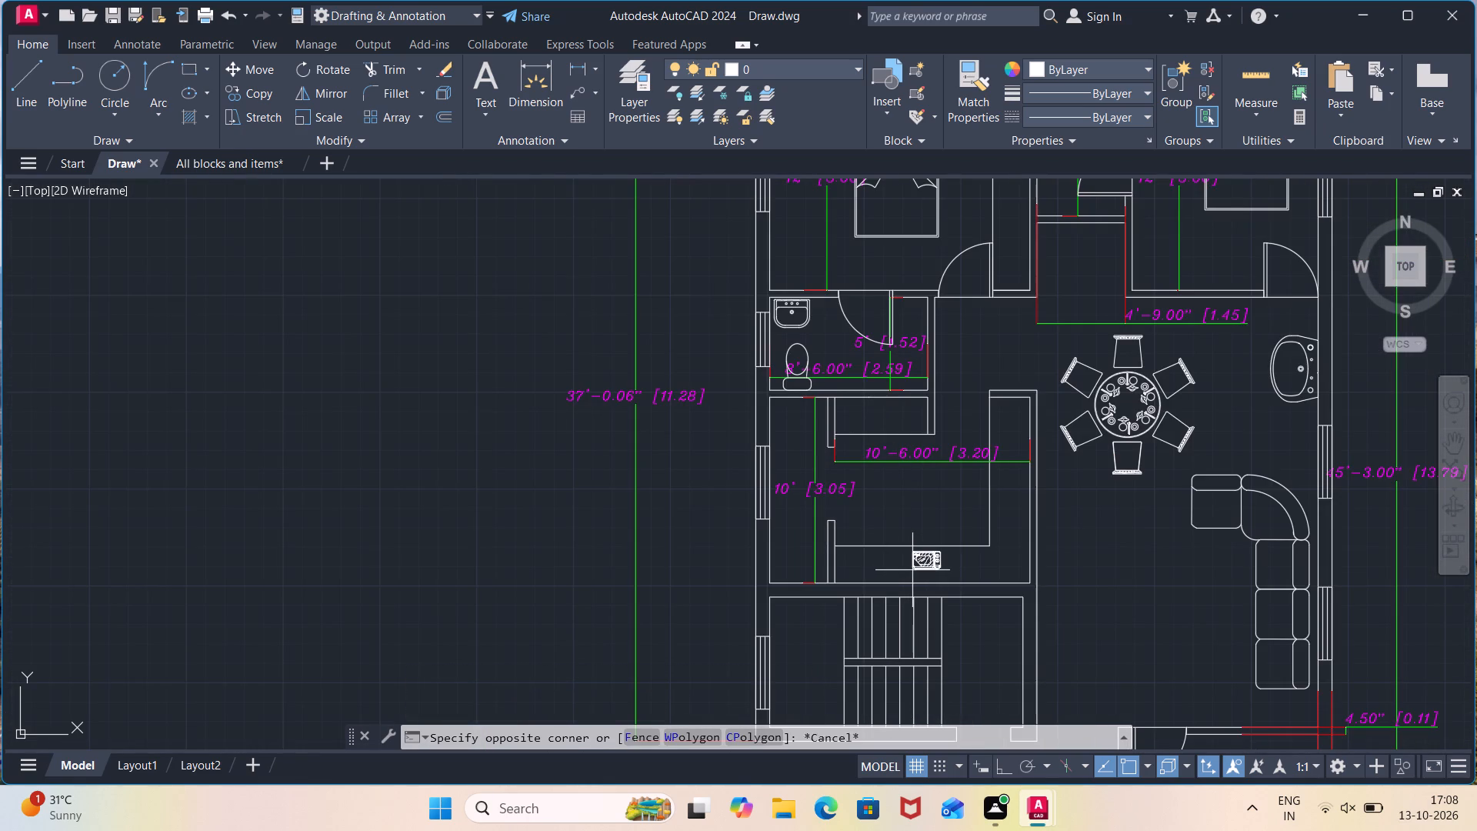
pyautogui.scroll(4, 869, 566)
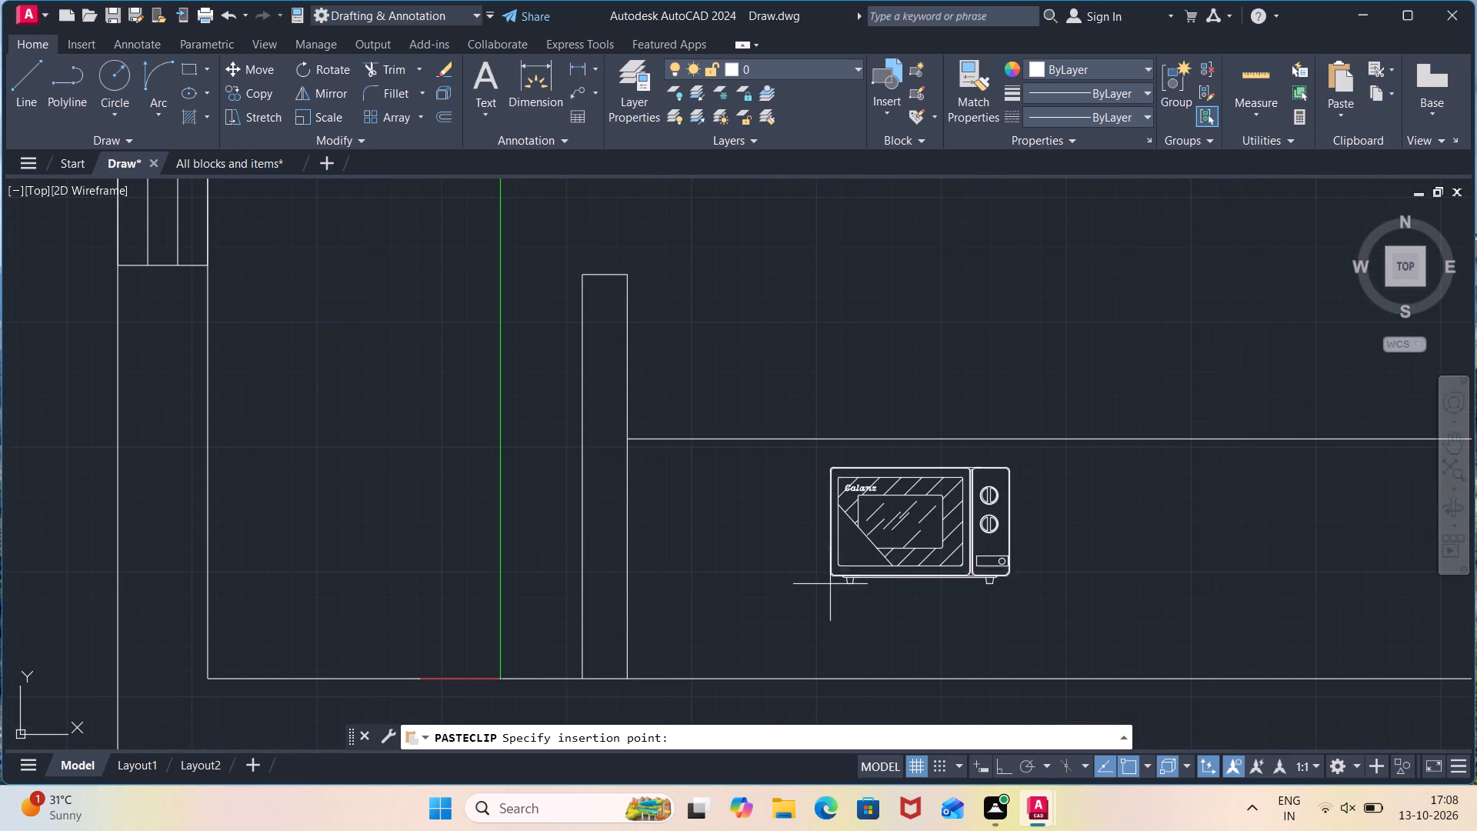
pyautogui.click(826, 591)
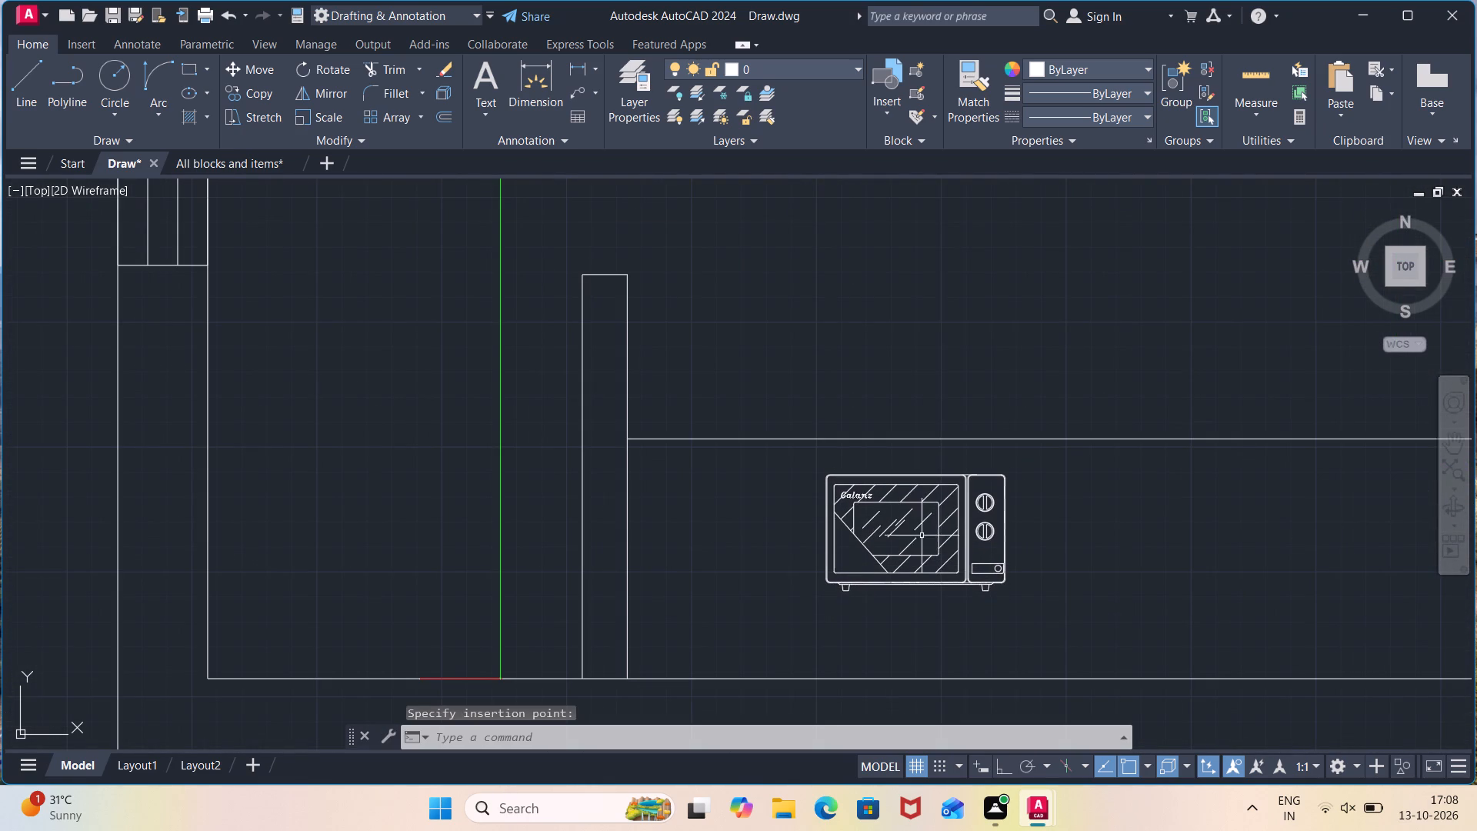
# Select the whole pasted microwave and scale it up freehand from its lower-left corner until it nearly fills up to the counter's front edge.
pyautogui.click(1026, 466)
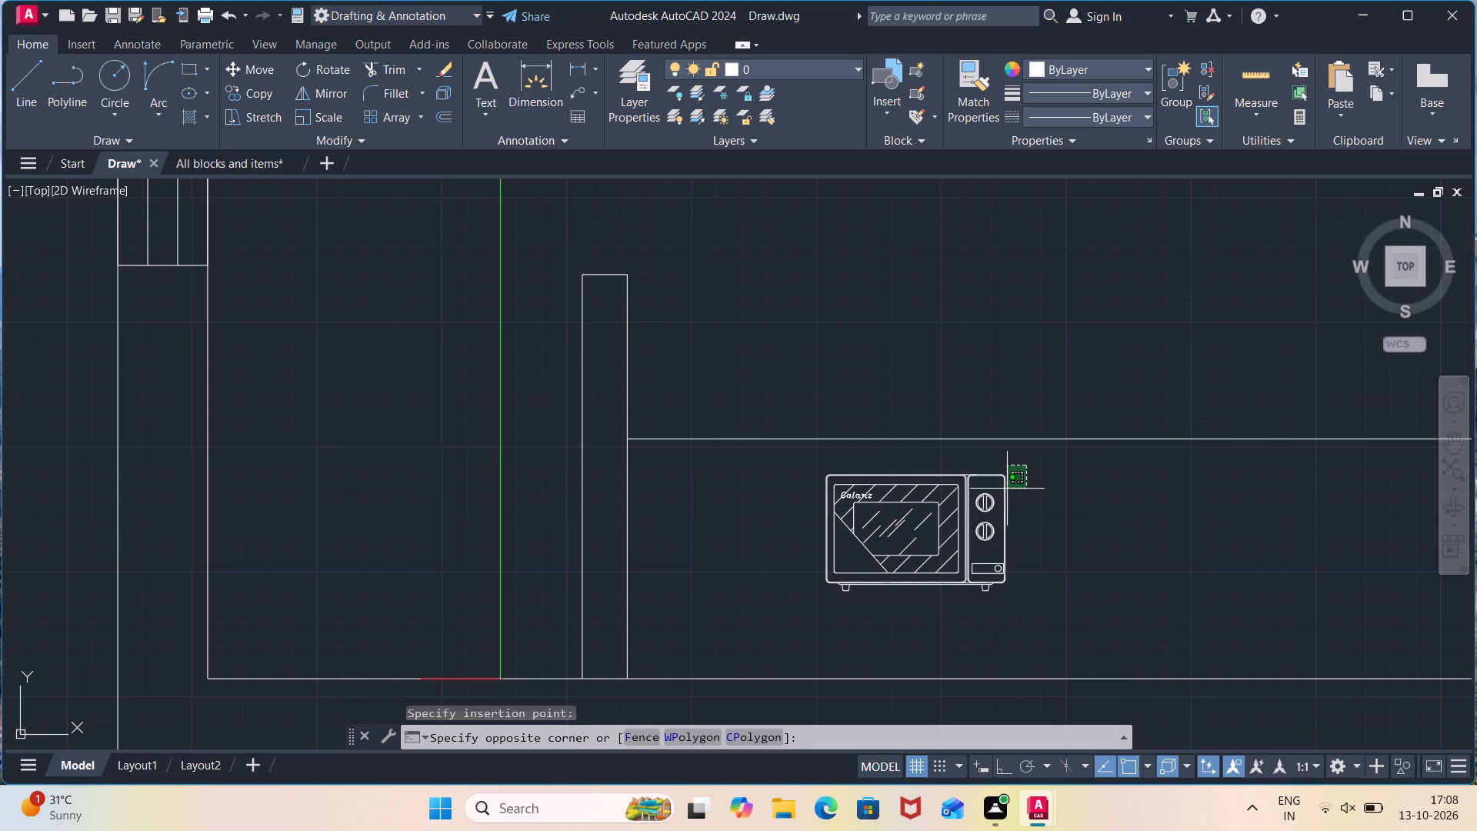
pyautogui.click(719, 647)
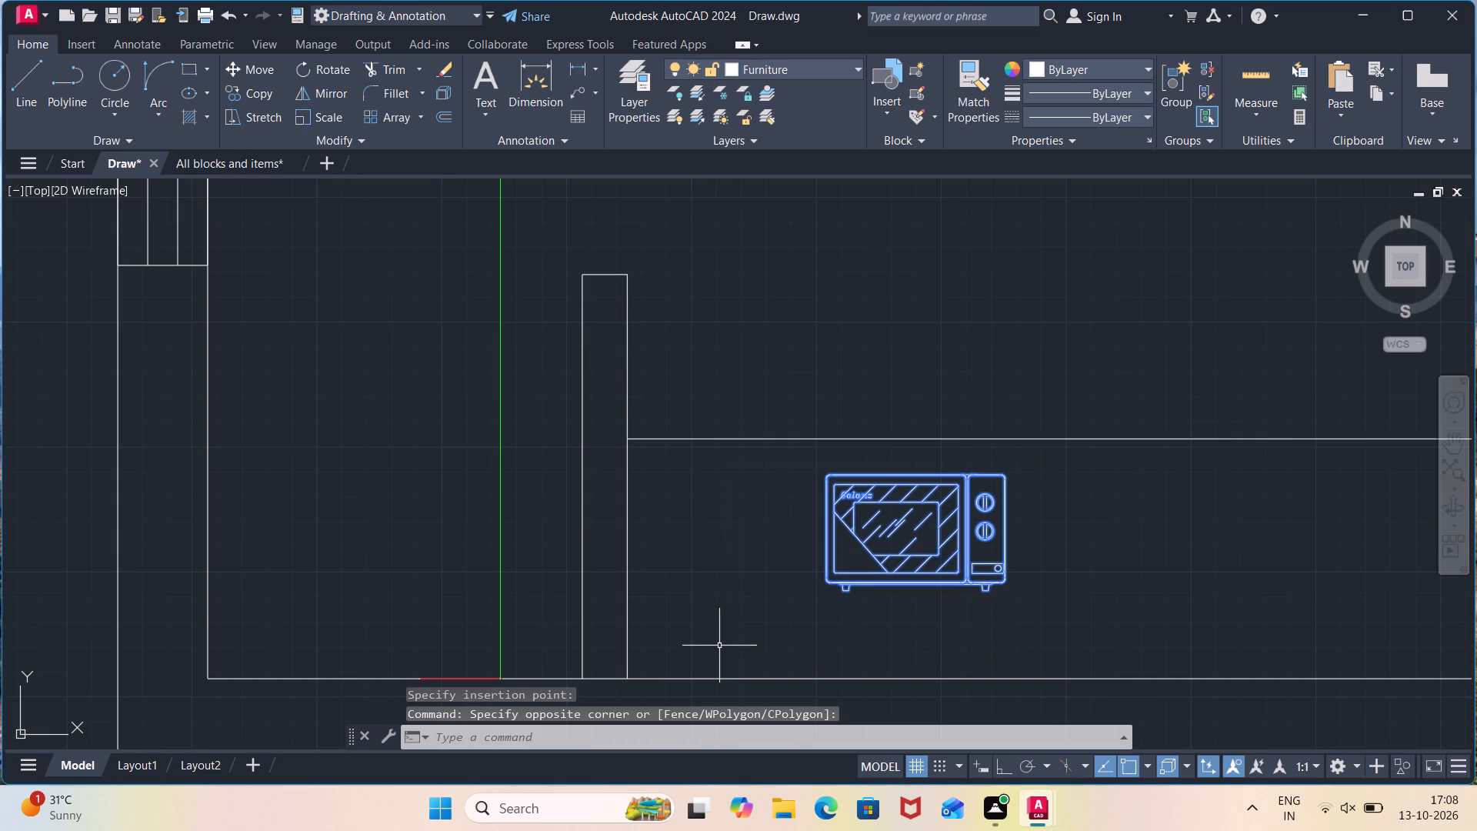
pyautogui.write('sc')
pyautogui.press('Return')
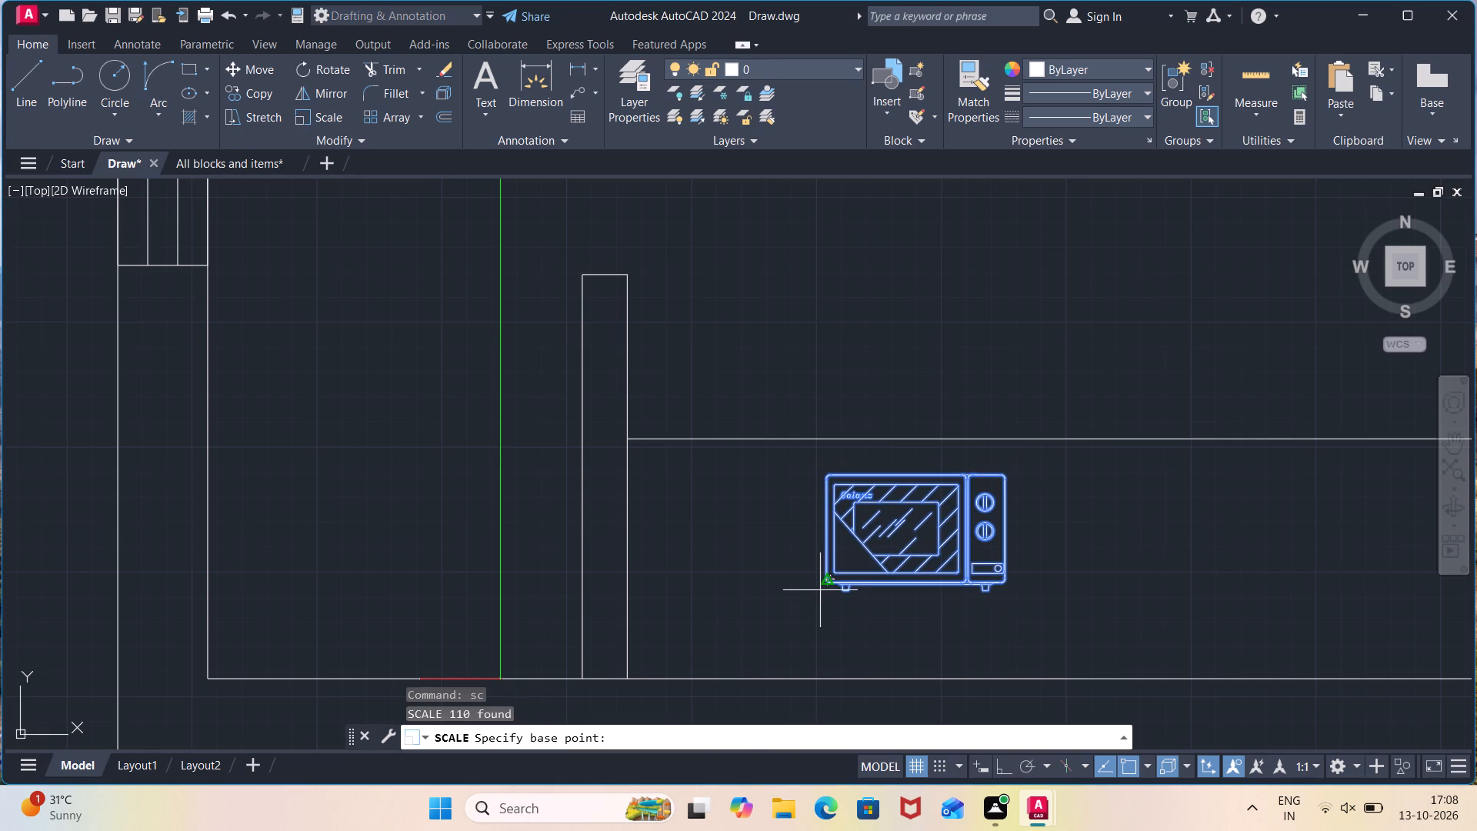
pyautogui.click(822, 589)
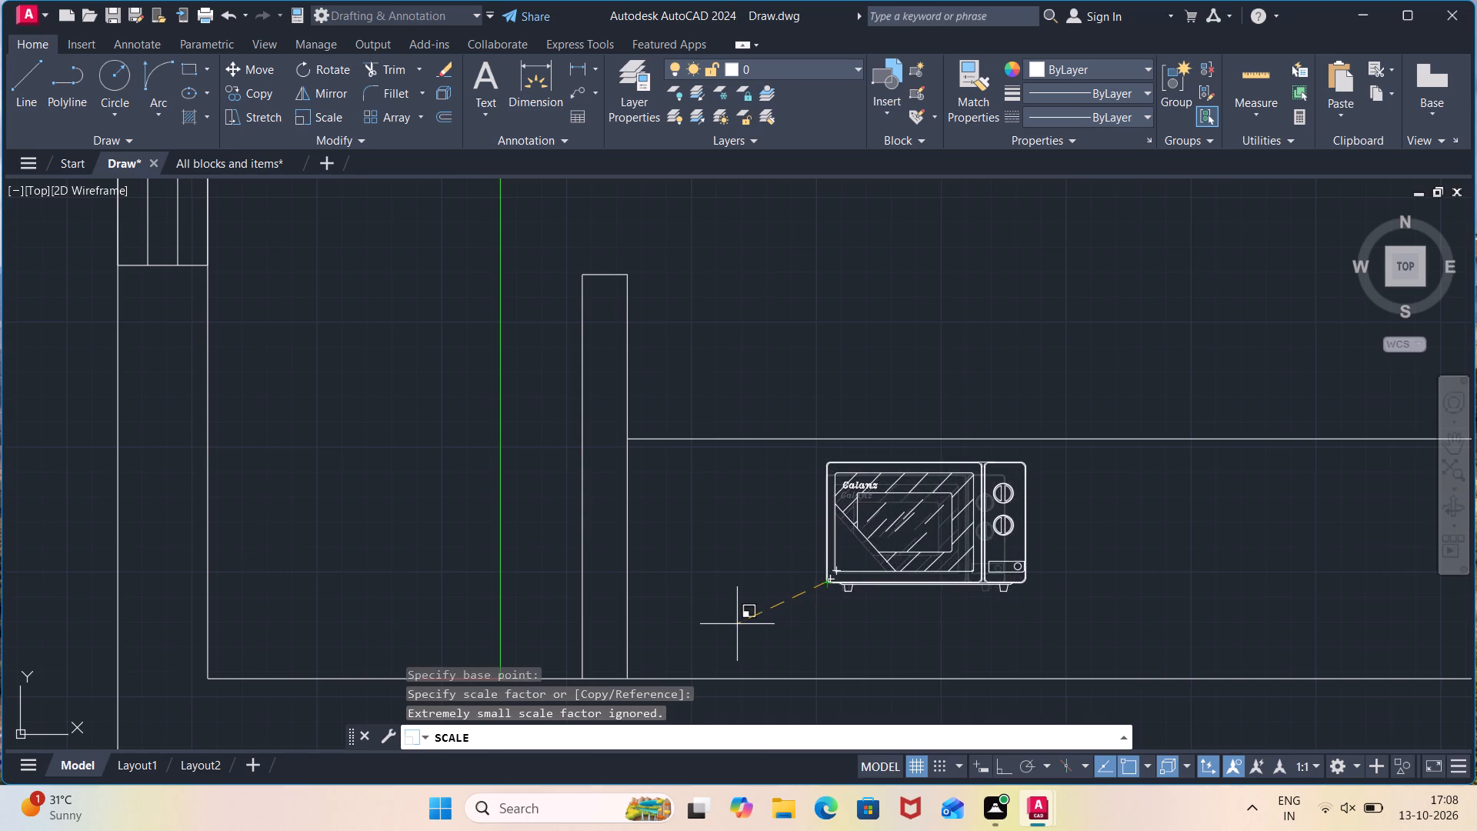
pyautogui.click(724, 631)
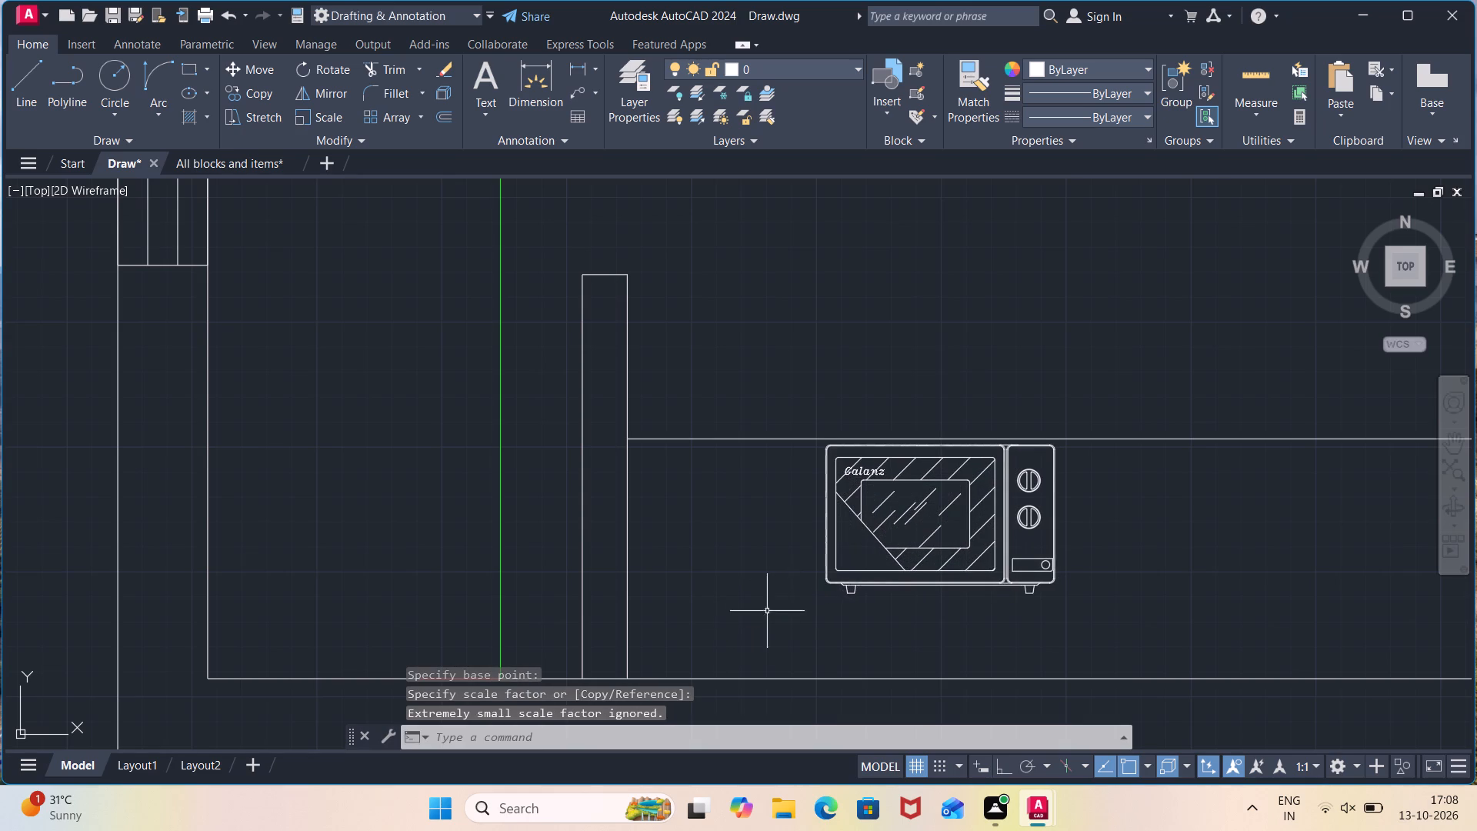
# Select the enlarged microwave and move it a short distance southeast along the kitchen's south counter, closer to the back wall.
pyautogui.scroll(2, 1122, 439)
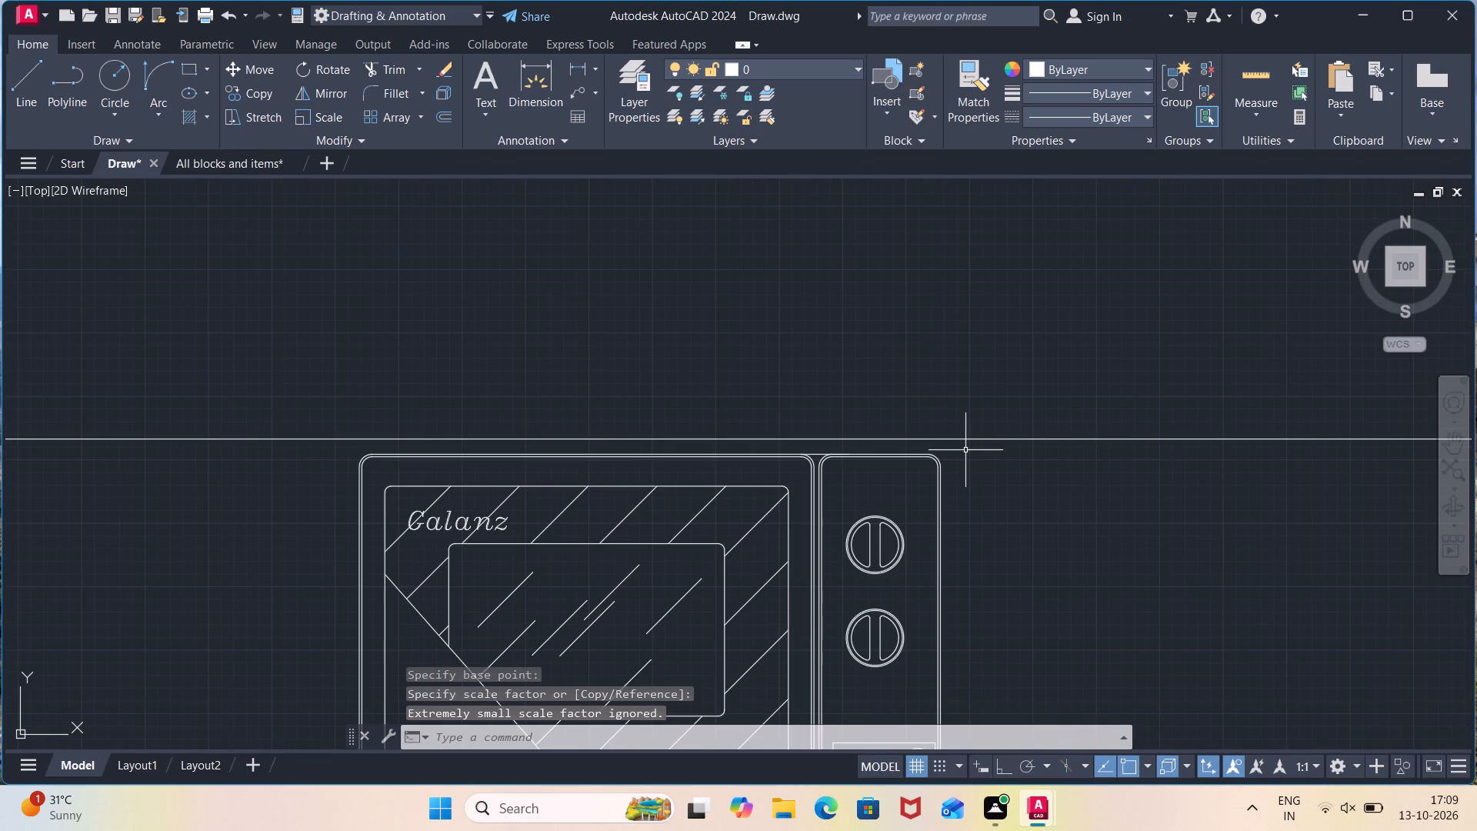
pyautogui.click(965, 450)
pyautogui.scroll(-2, 738, 619)
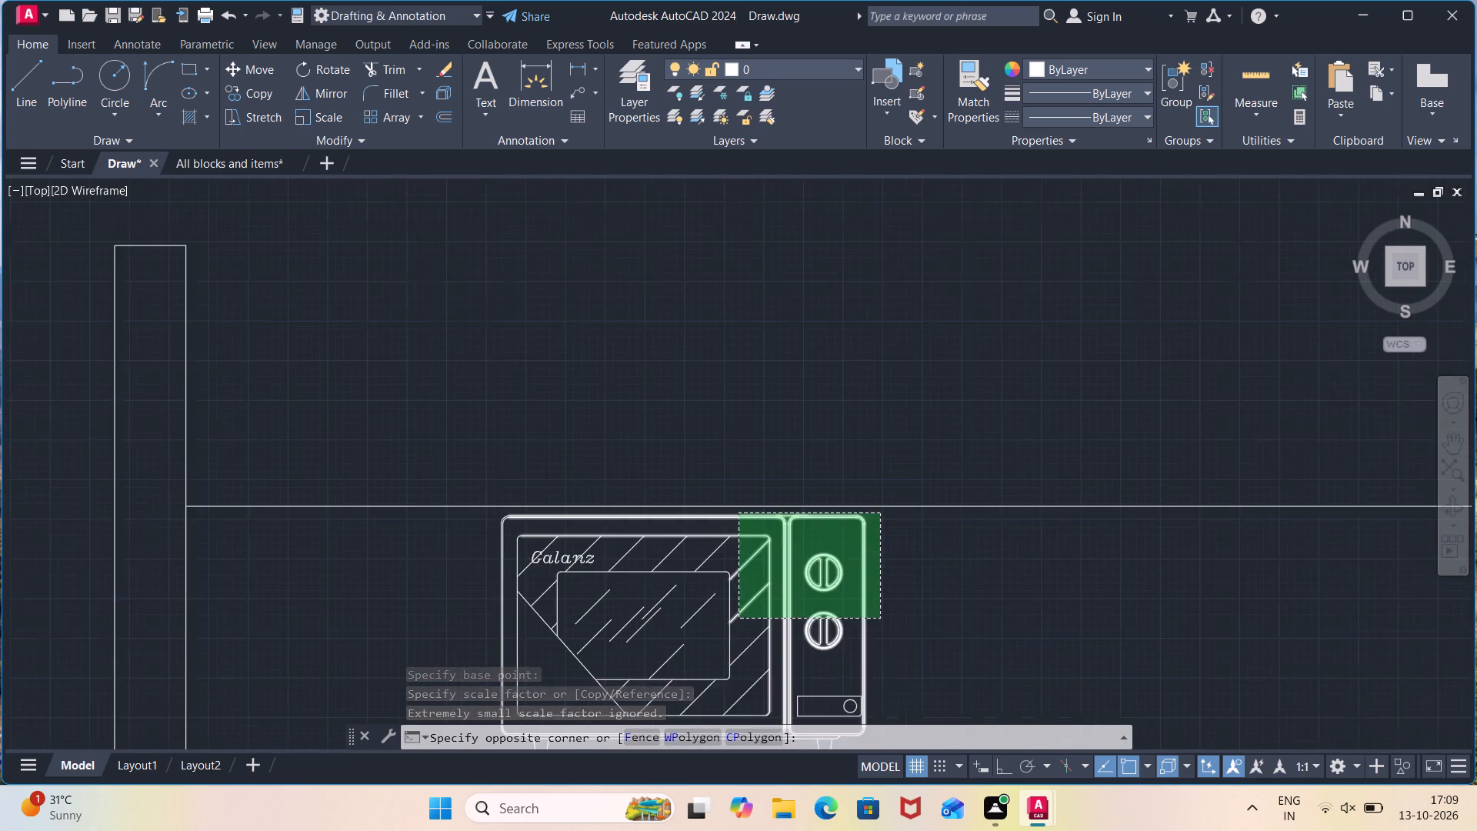
pyautogui.scroll(-1, 714, 636)
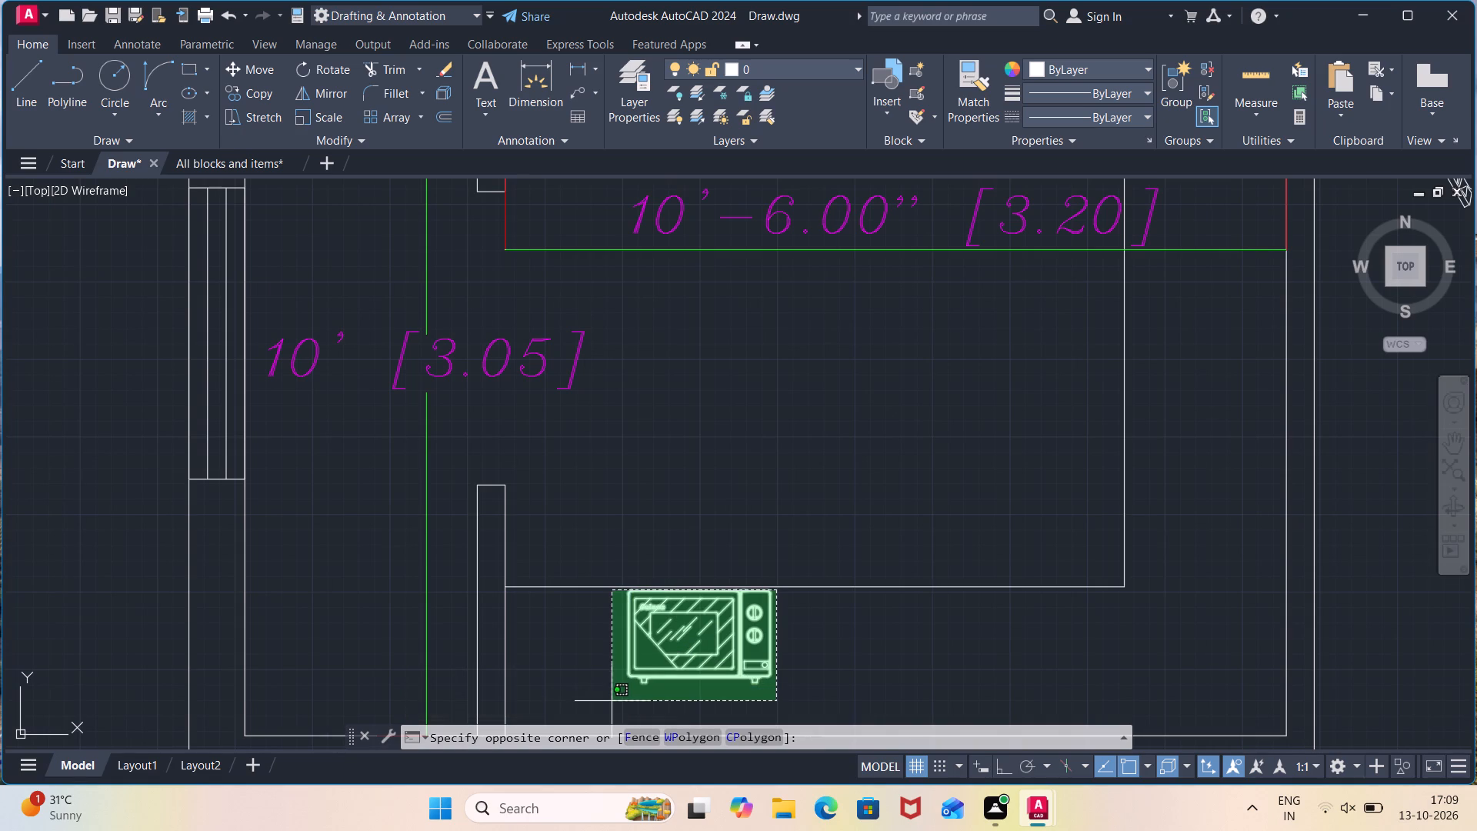
pyautogui.click(612, 699)
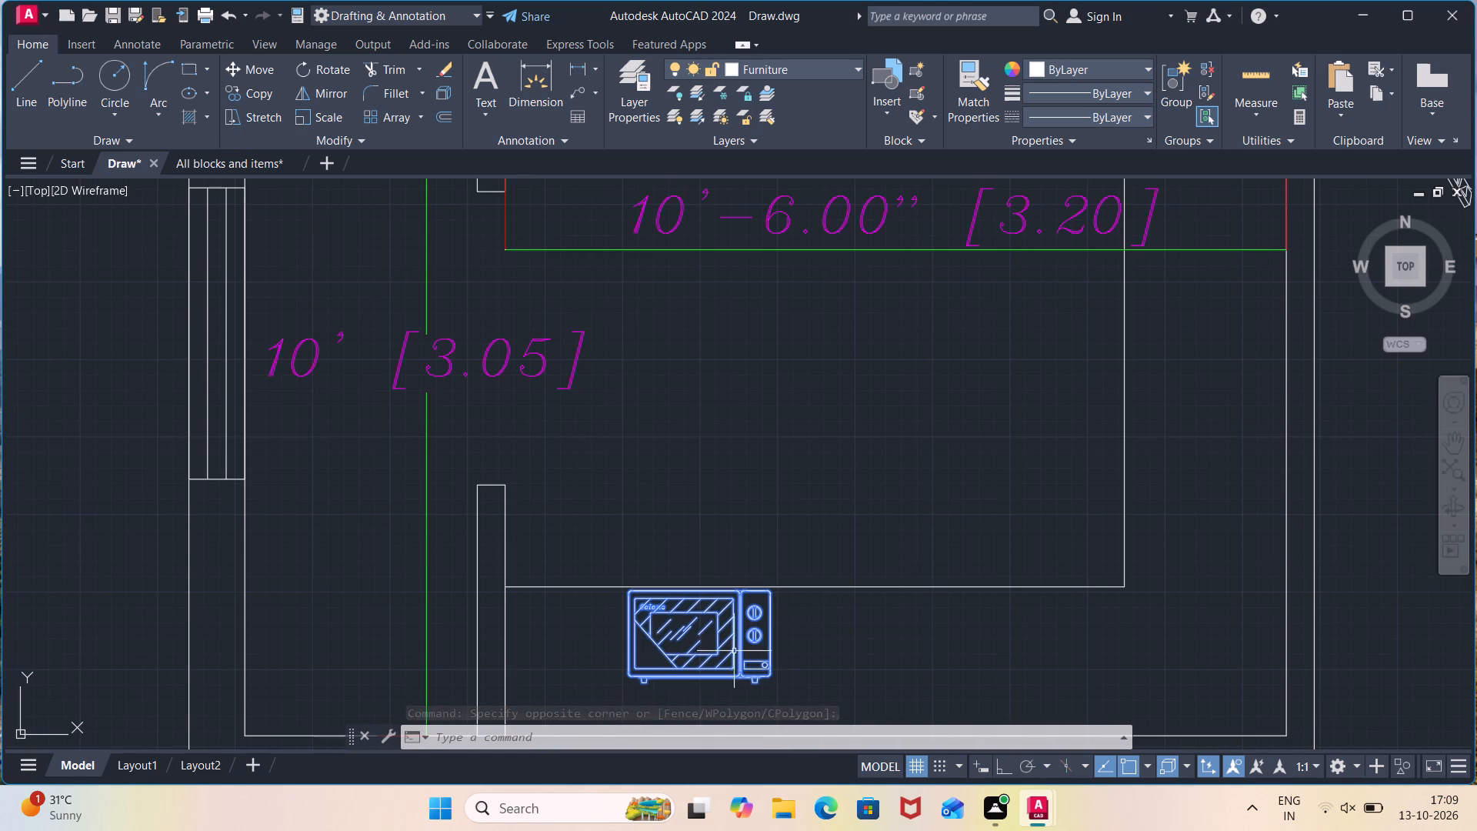
pyautogui.moveTo(825, 657); pyautogui.dragTo(807, 518, button='middle')
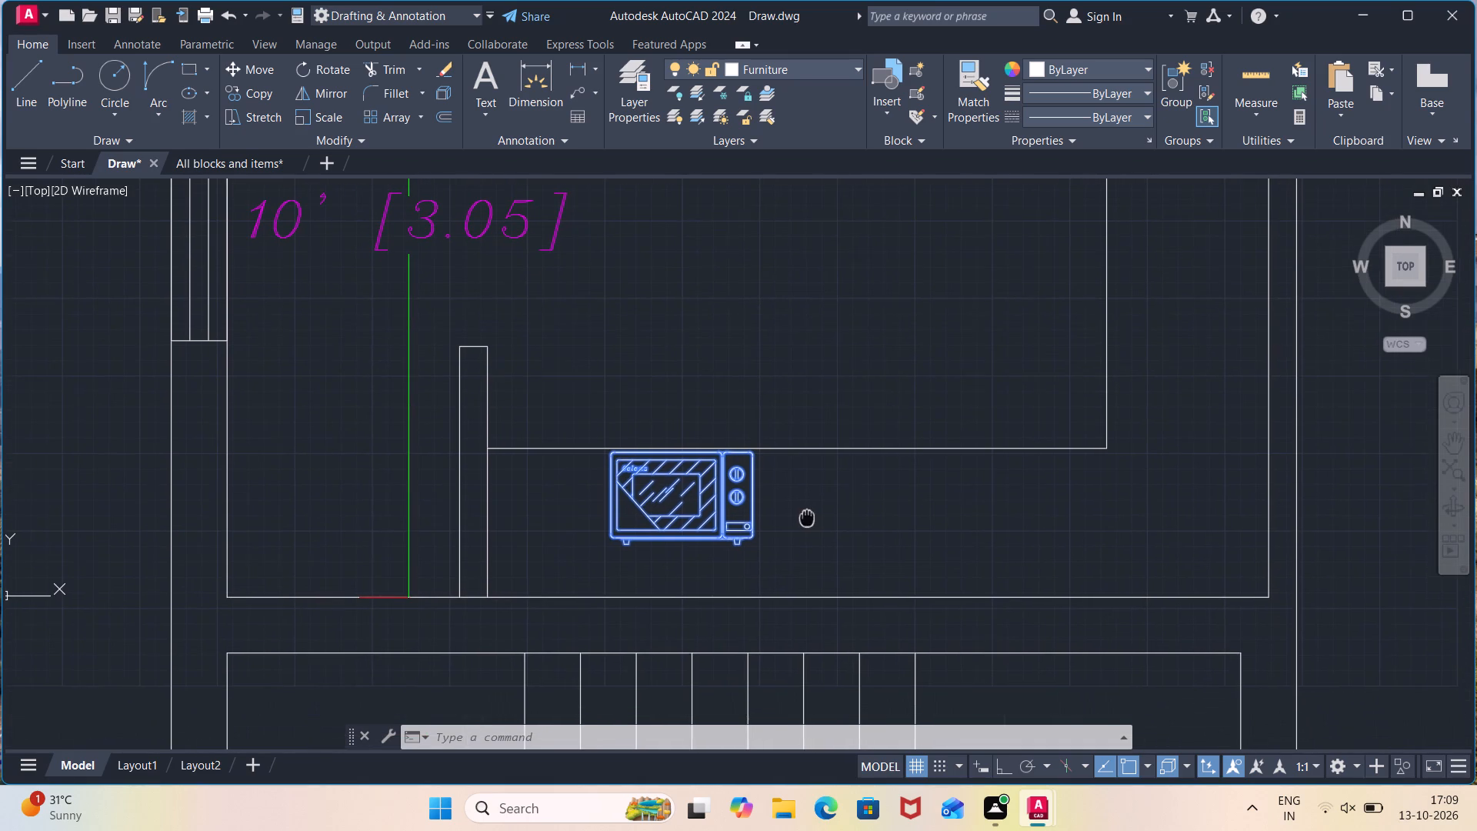
pyautogui.moveTo(807, 518); pyautogui.dragTo(807, 516, button='middle')
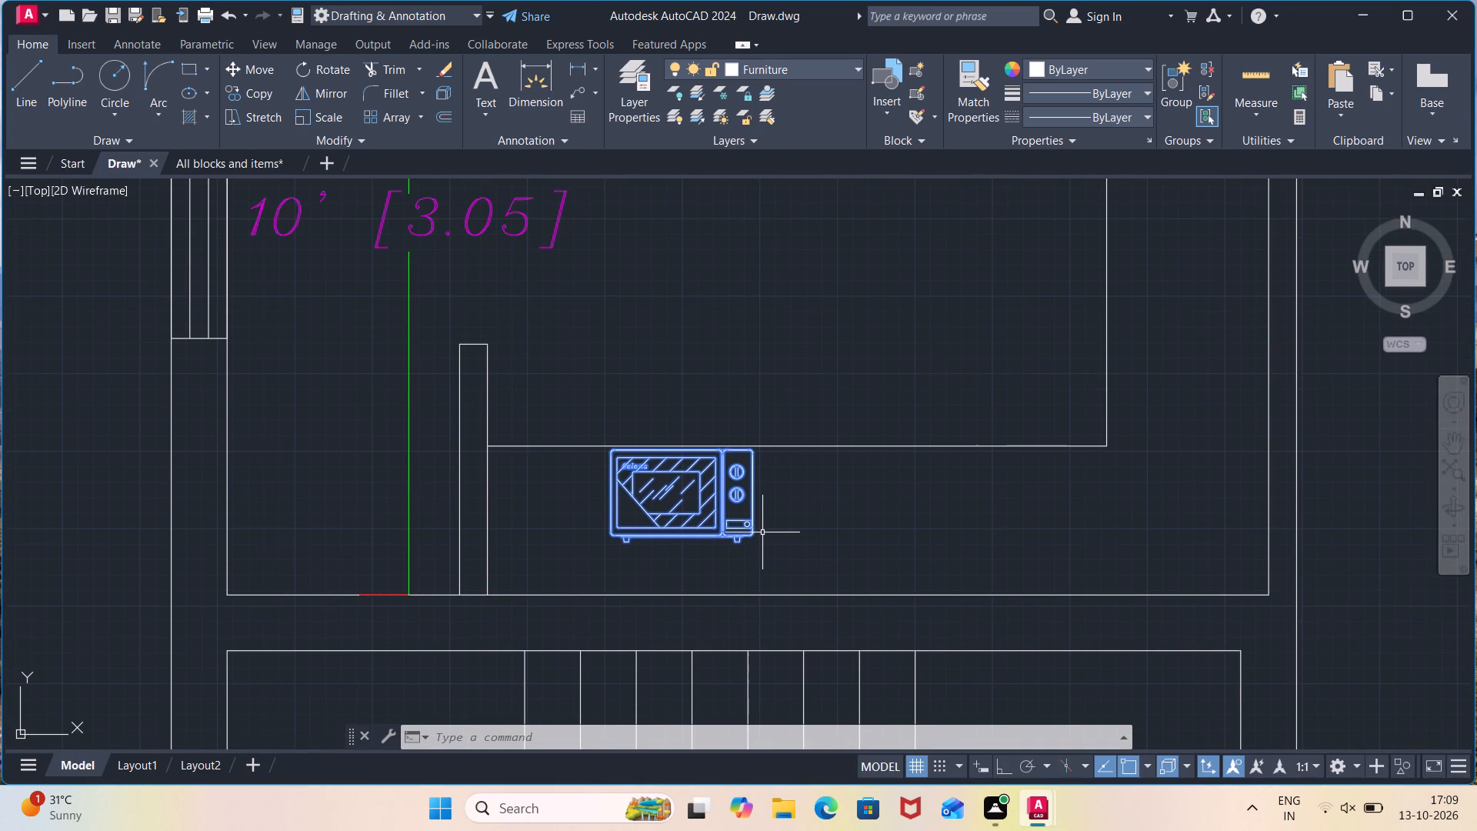
pyautogui.press('m')
pyautogui.press('Return')
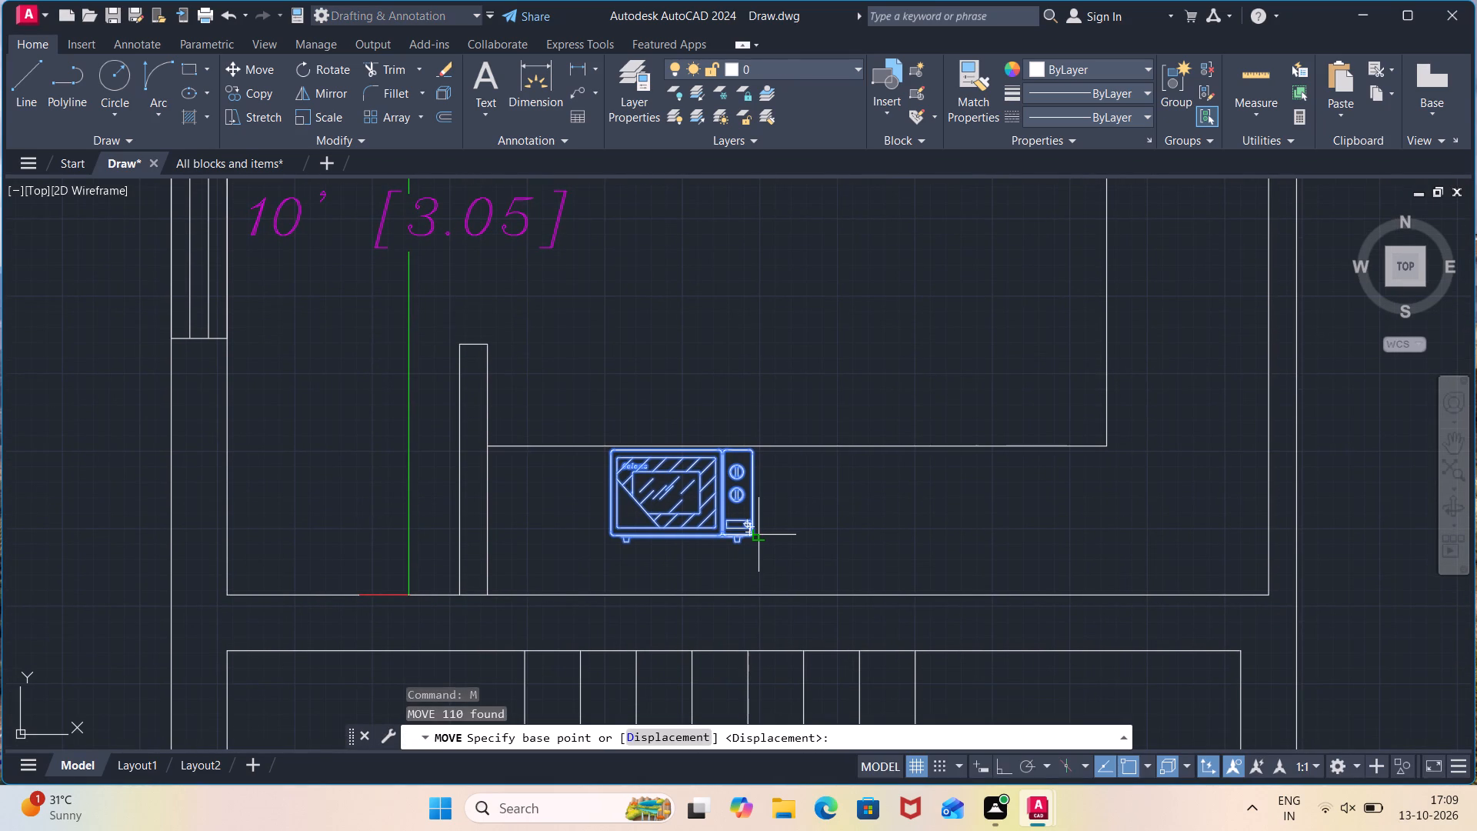
pyautogui.click(756, 534)
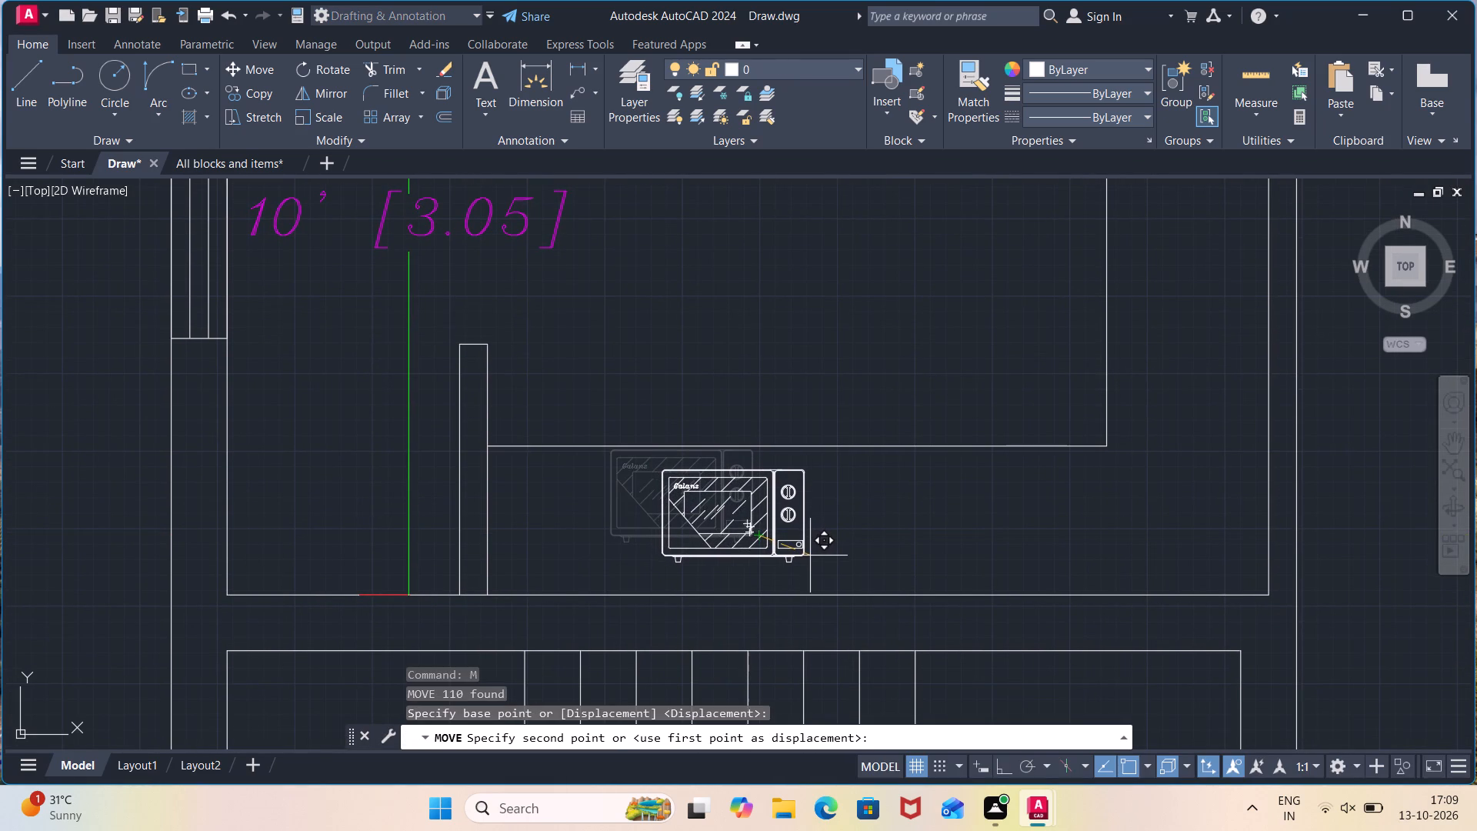
pyautogui.press('r')
pyautogui.press('o')
pyautogui.press('Return')
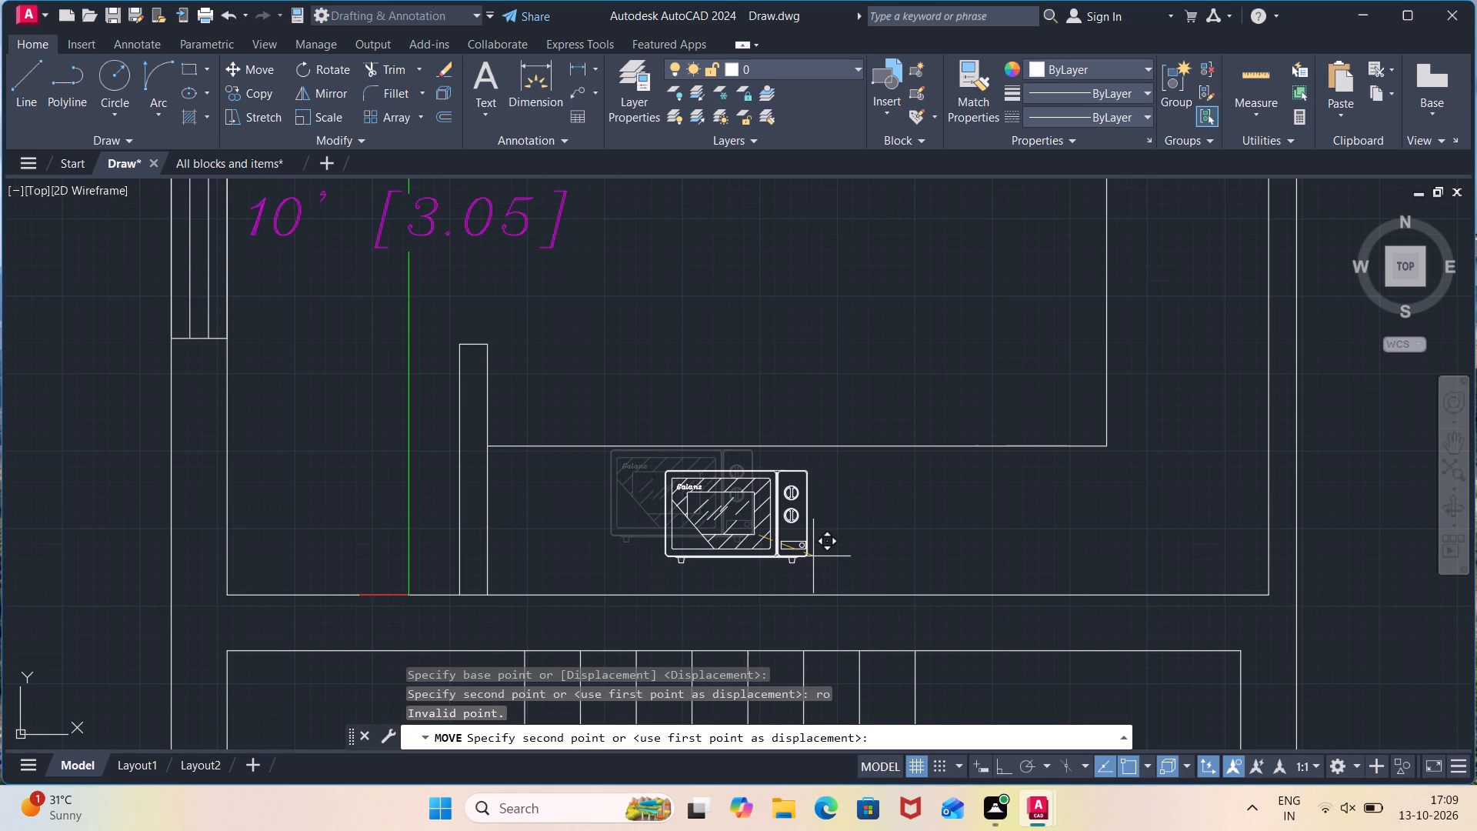
pyautogui.click(860, 563)
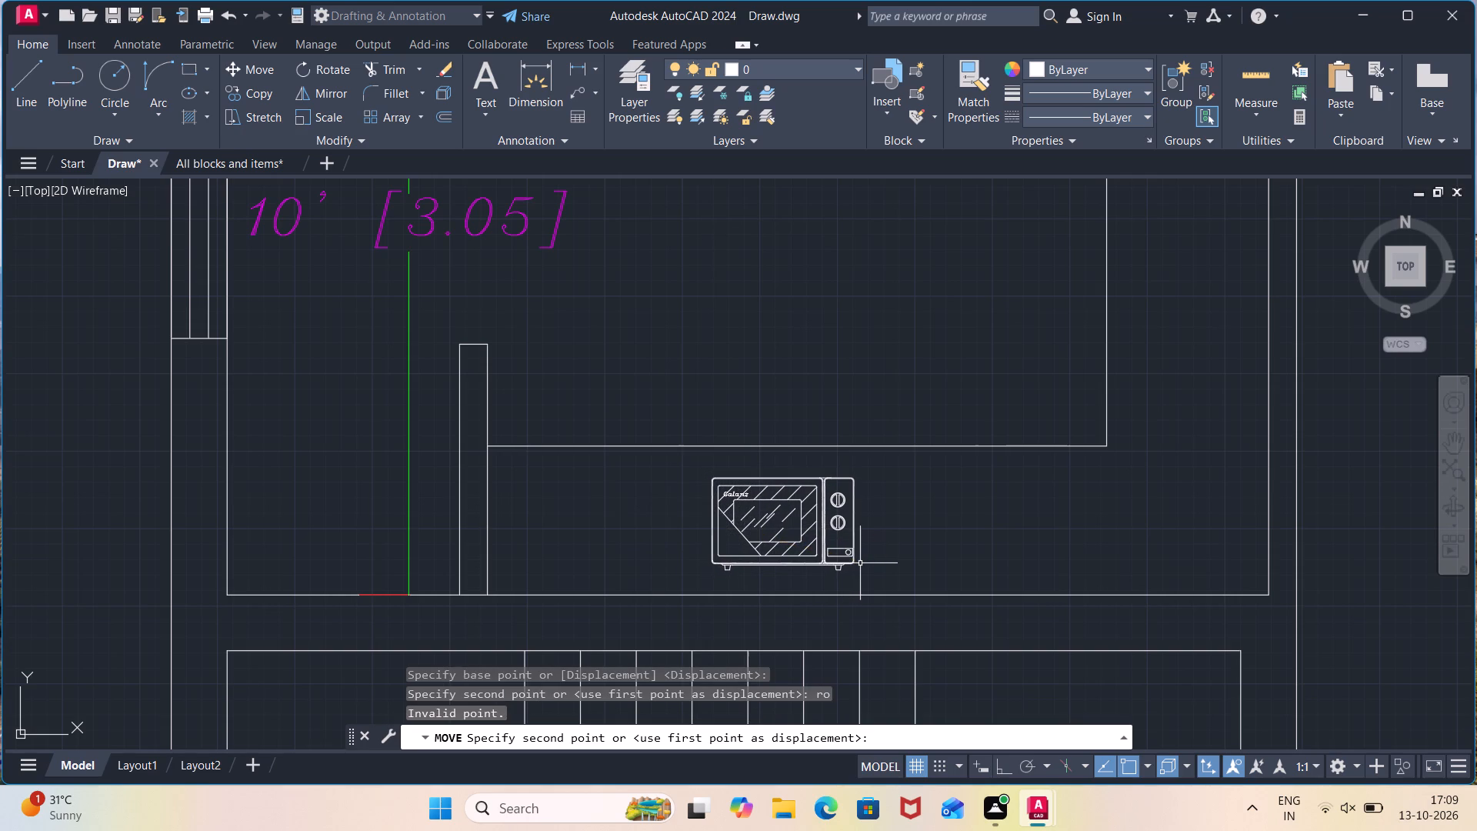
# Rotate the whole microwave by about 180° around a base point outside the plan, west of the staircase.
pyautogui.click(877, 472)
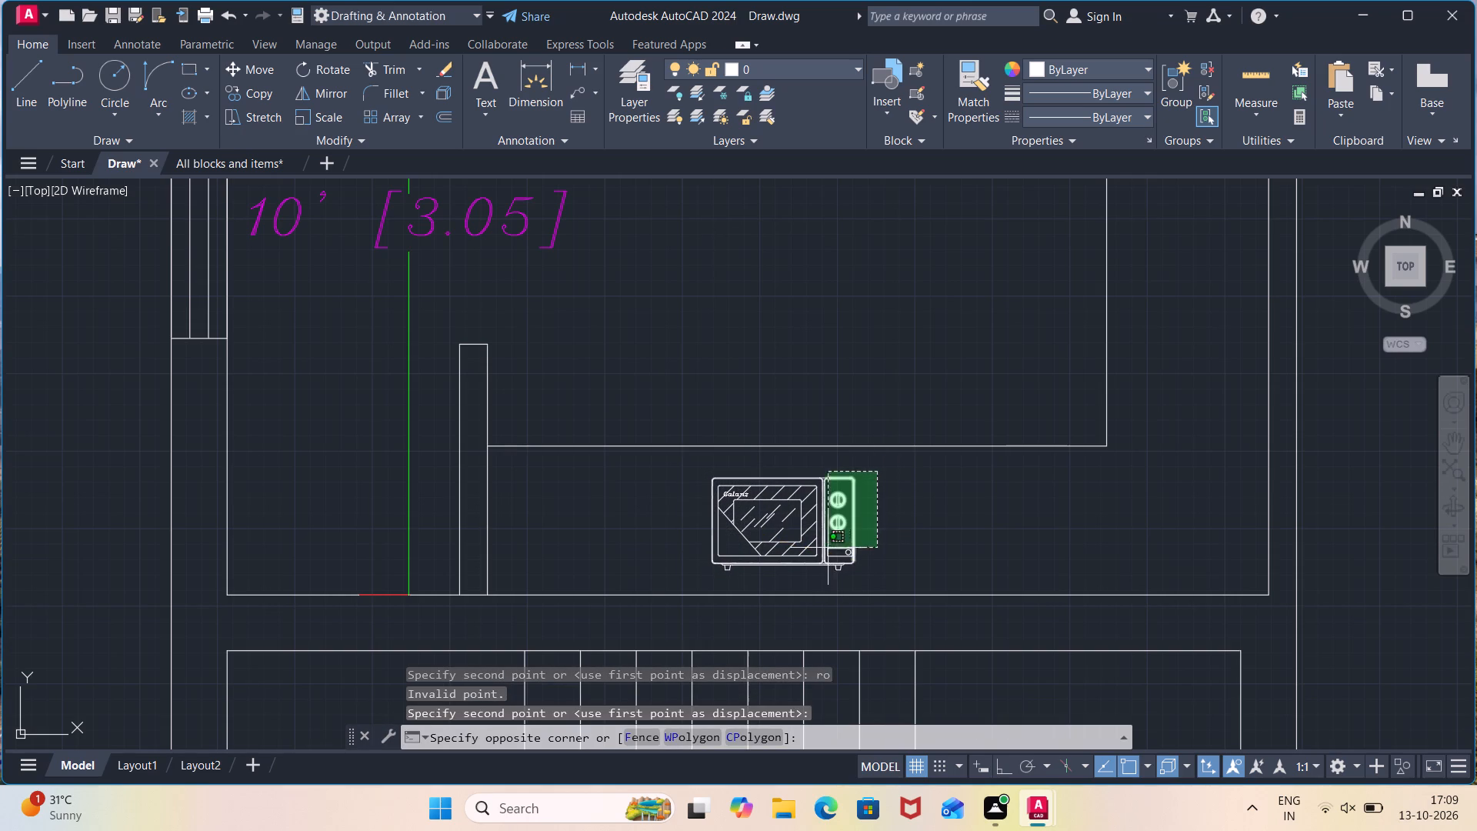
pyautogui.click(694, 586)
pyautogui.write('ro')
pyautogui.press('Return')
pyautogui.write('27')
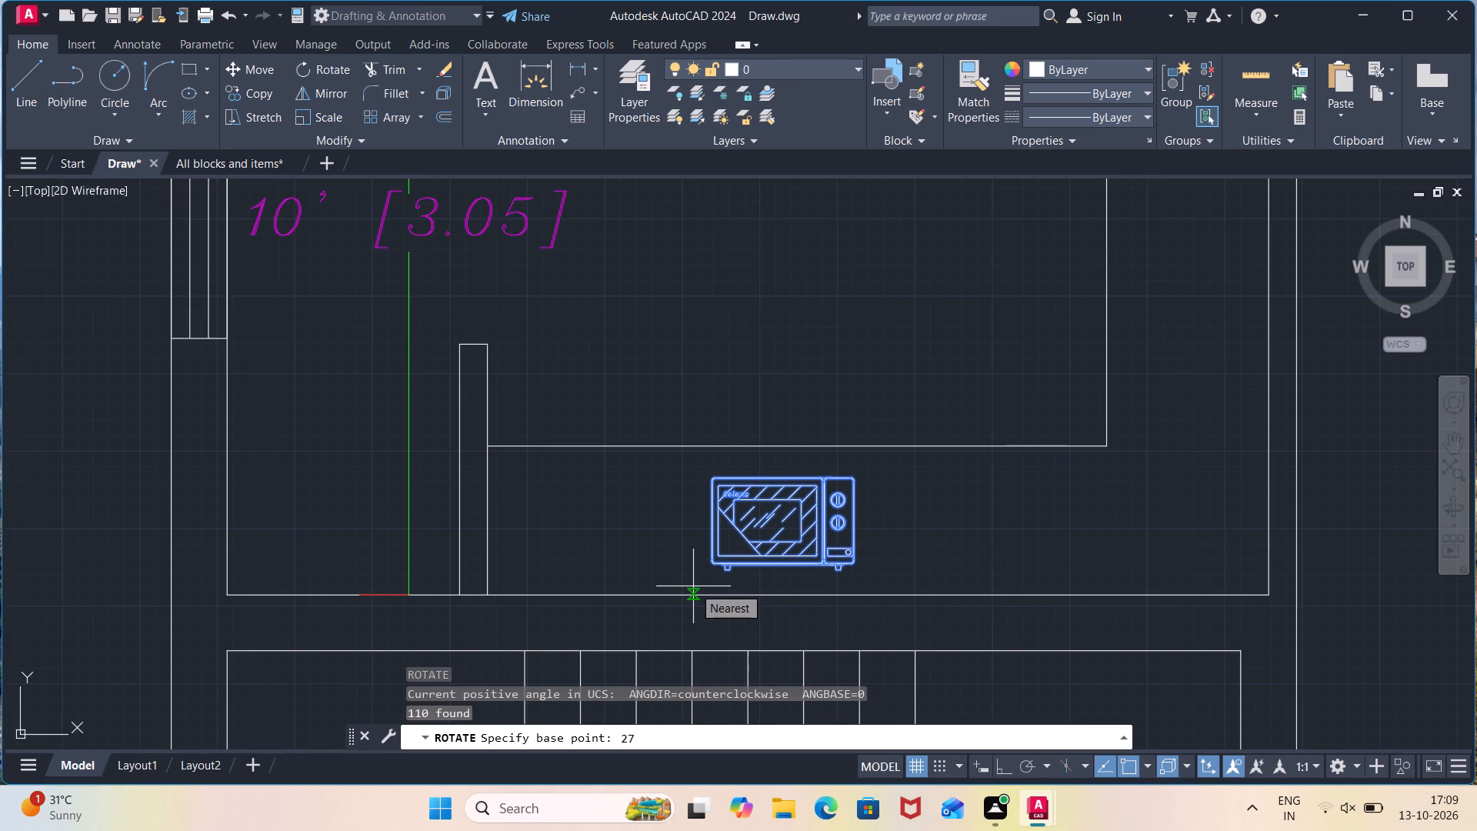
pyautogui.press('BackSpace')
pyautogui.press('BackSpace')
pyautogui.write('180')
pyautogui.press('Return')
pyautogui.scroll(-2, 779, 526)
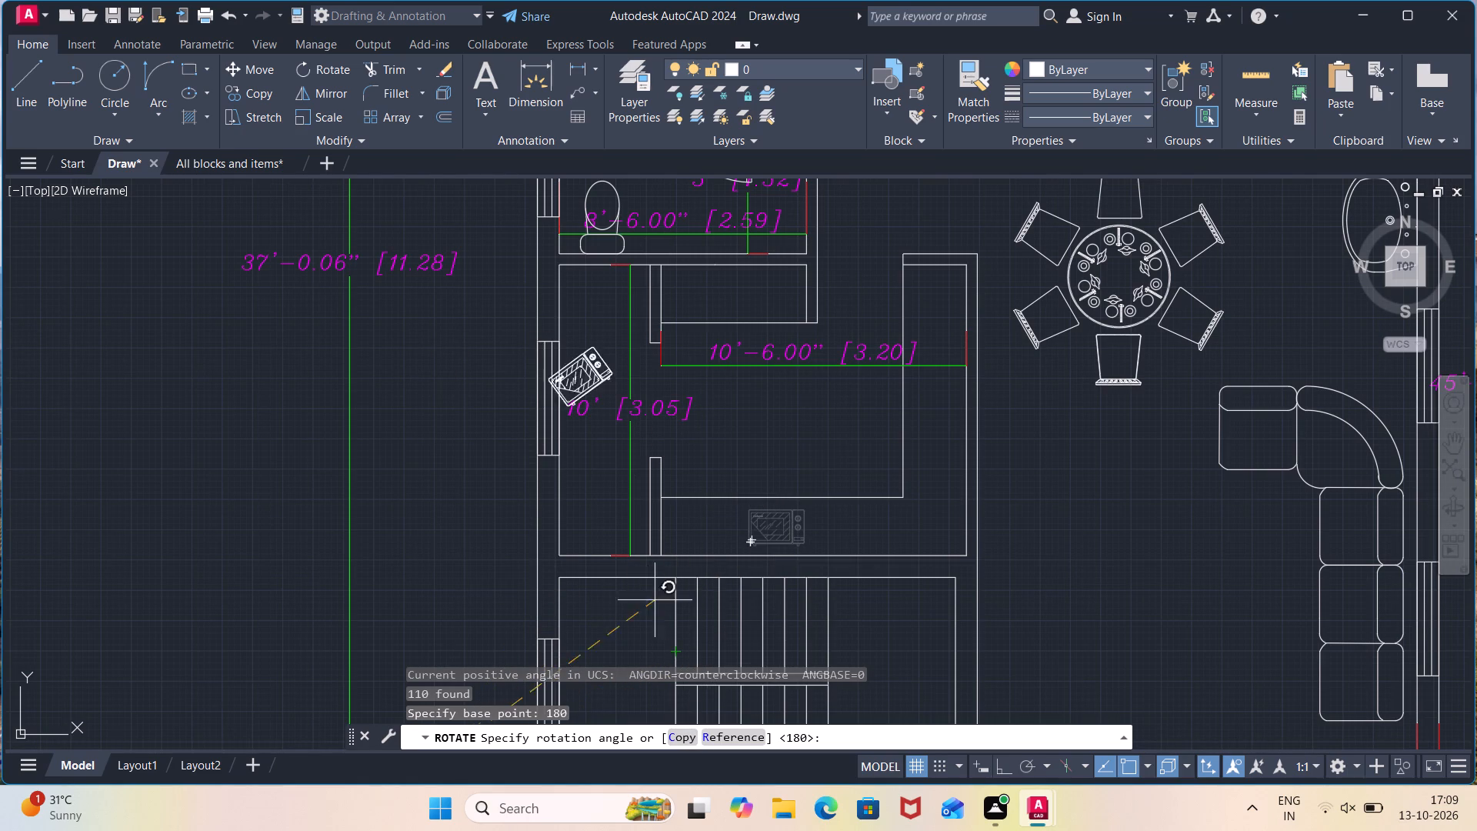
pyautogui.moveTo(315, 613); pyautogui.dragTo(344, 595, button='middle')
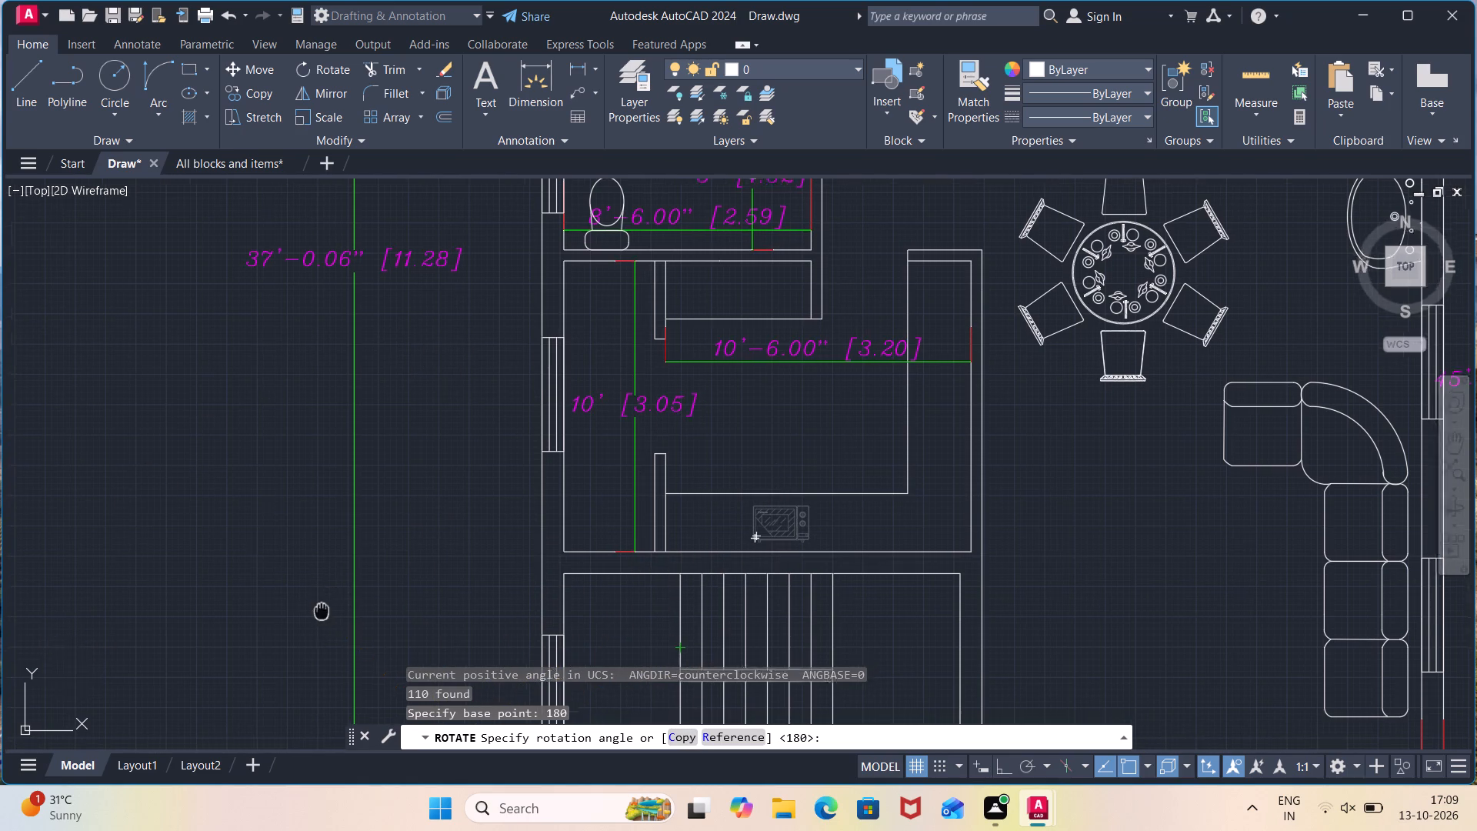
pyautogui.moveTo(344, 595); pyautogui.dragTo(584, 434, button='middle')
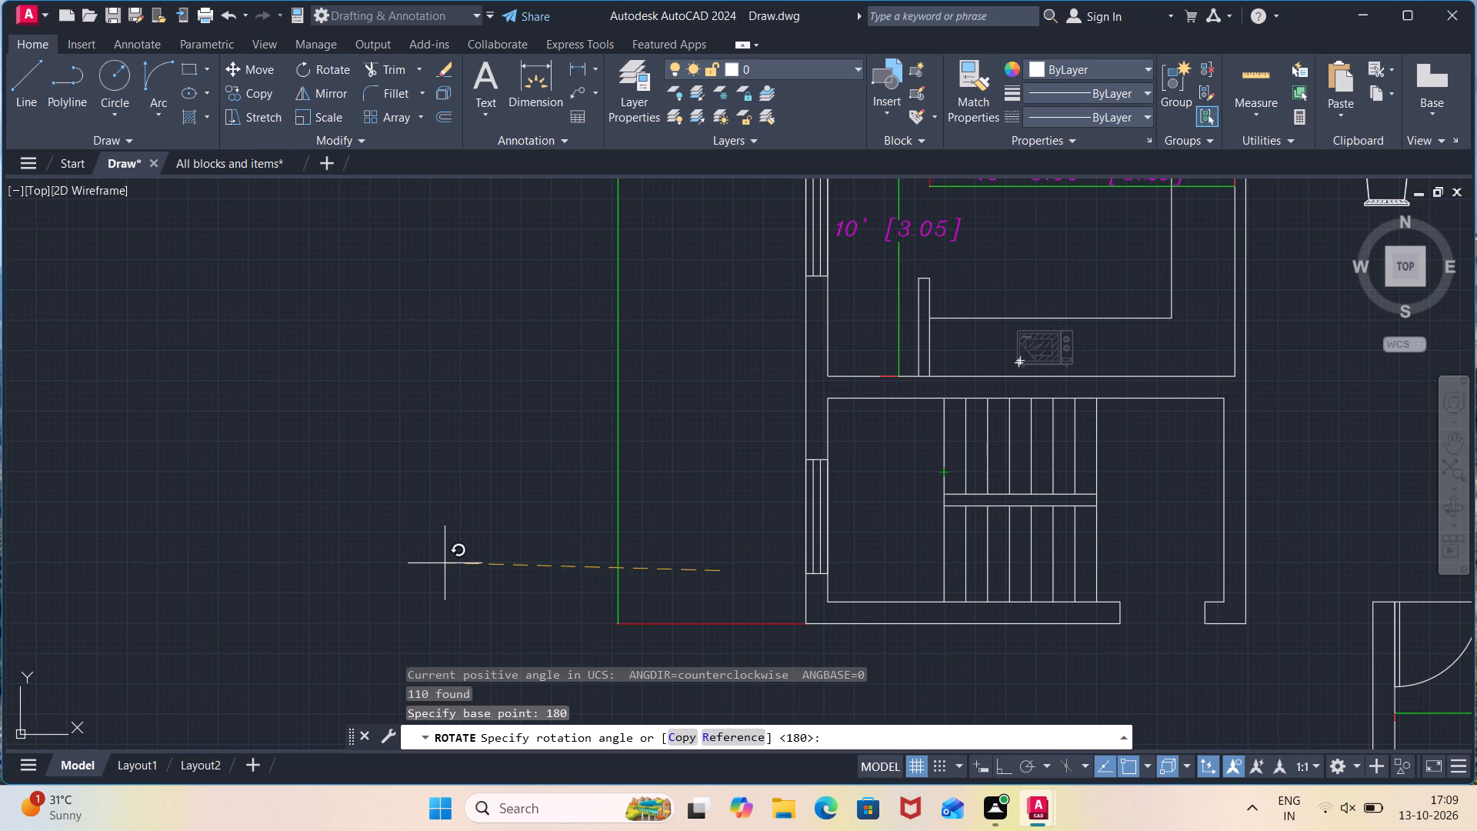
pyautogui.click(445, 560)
# Select the rotated microwave lying southwest of the floor plan and start moving it.
pyautogui.scroll(-1, 517, 555)
pyautogui.moveTo(519, 555); pyautogui.dragTo(588, 397, button='middle')
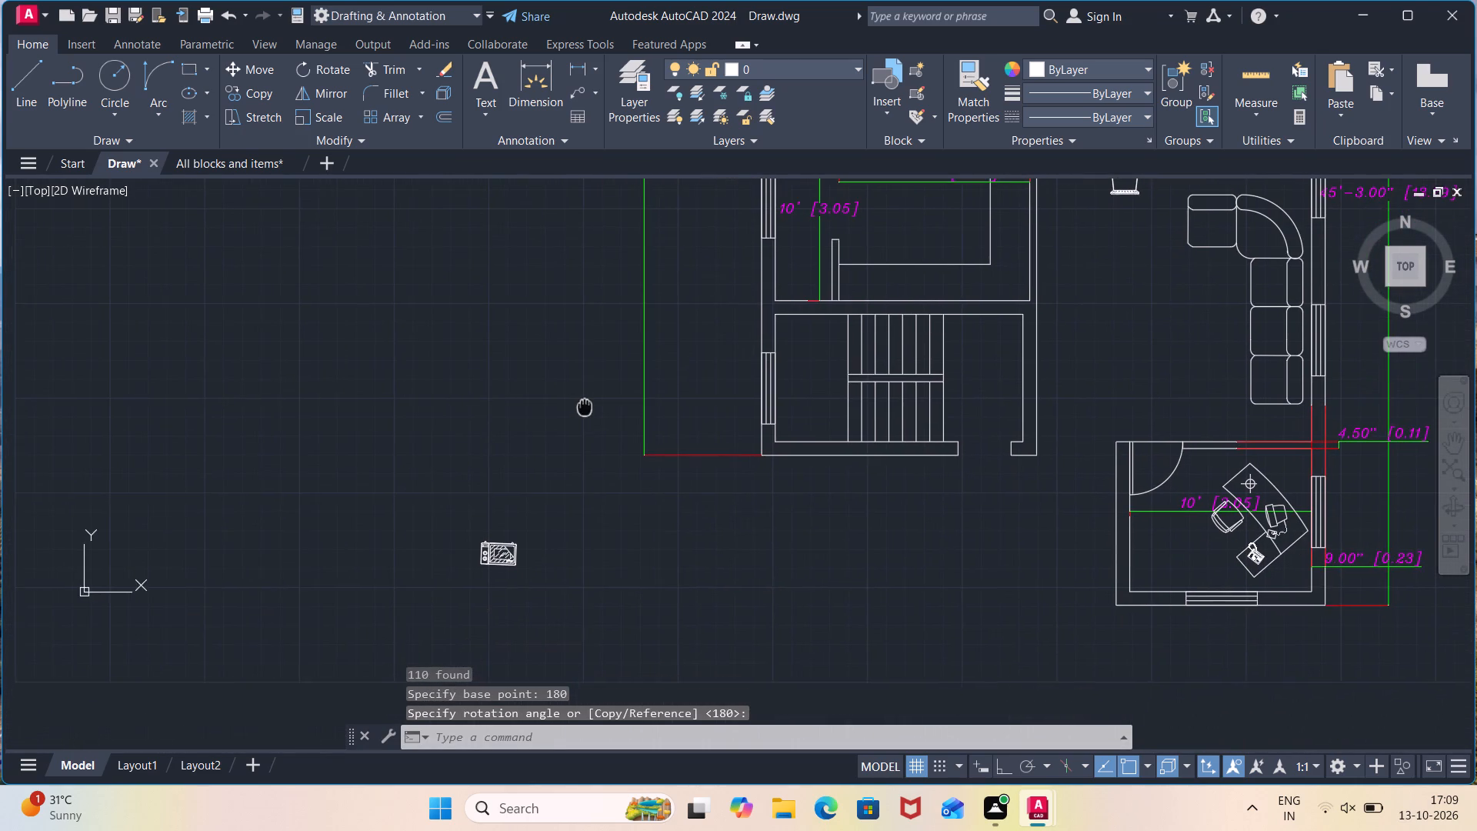
pyautogui.click(526, 510)
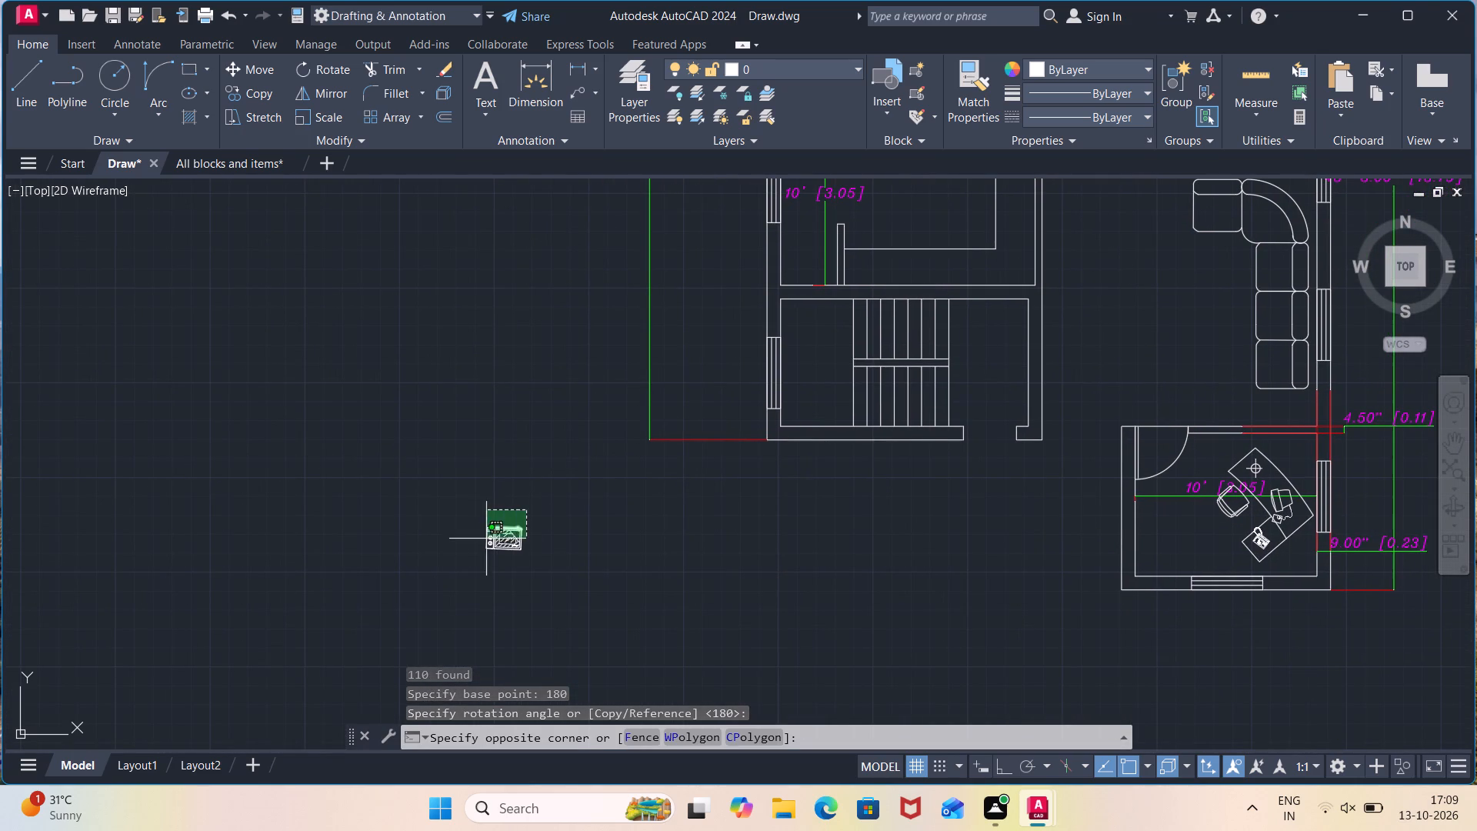
pyautogui.click(436, 564)
pyautogui.press('m')
pyautogui.press('Return')
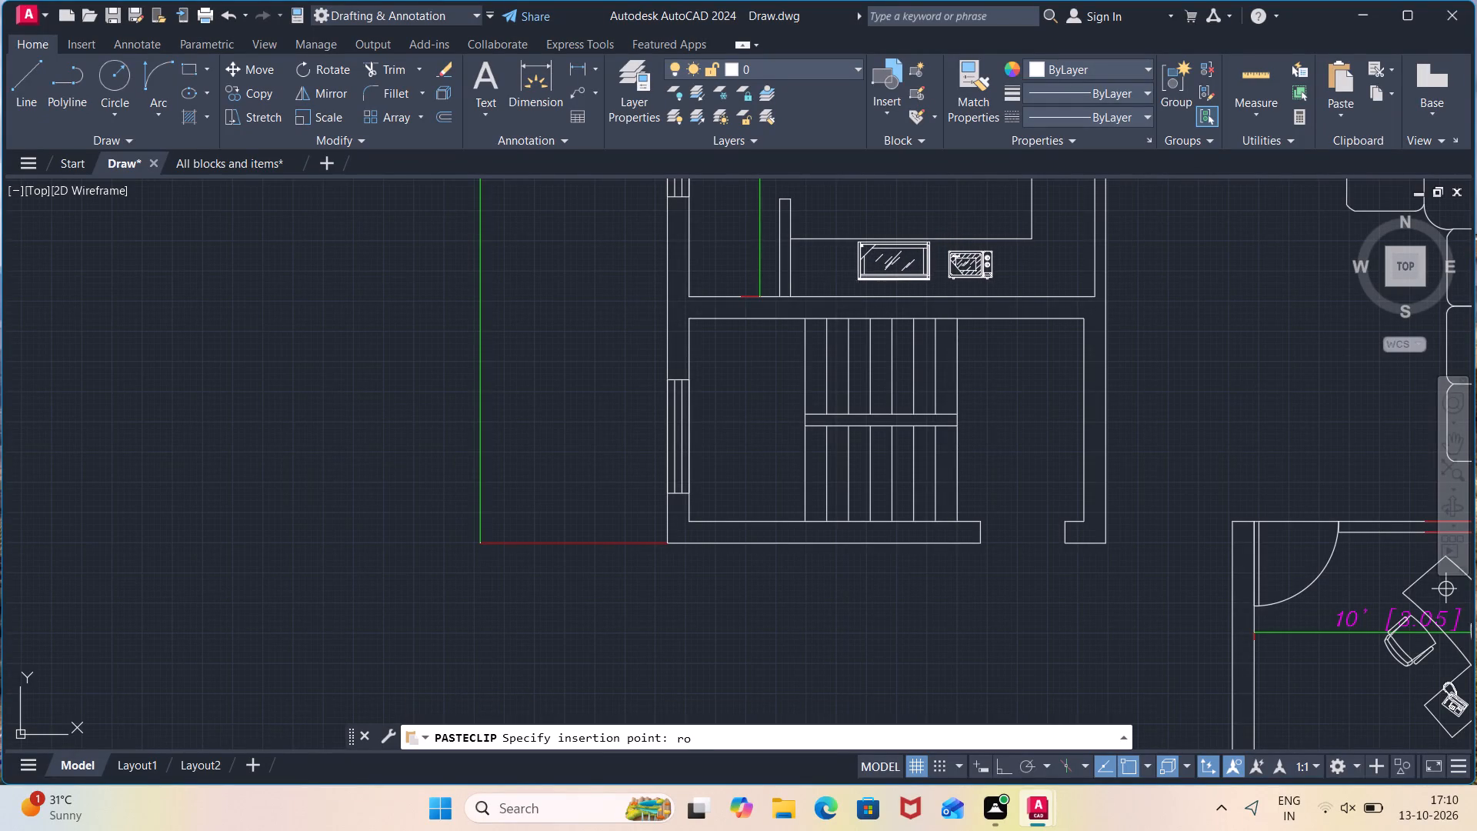
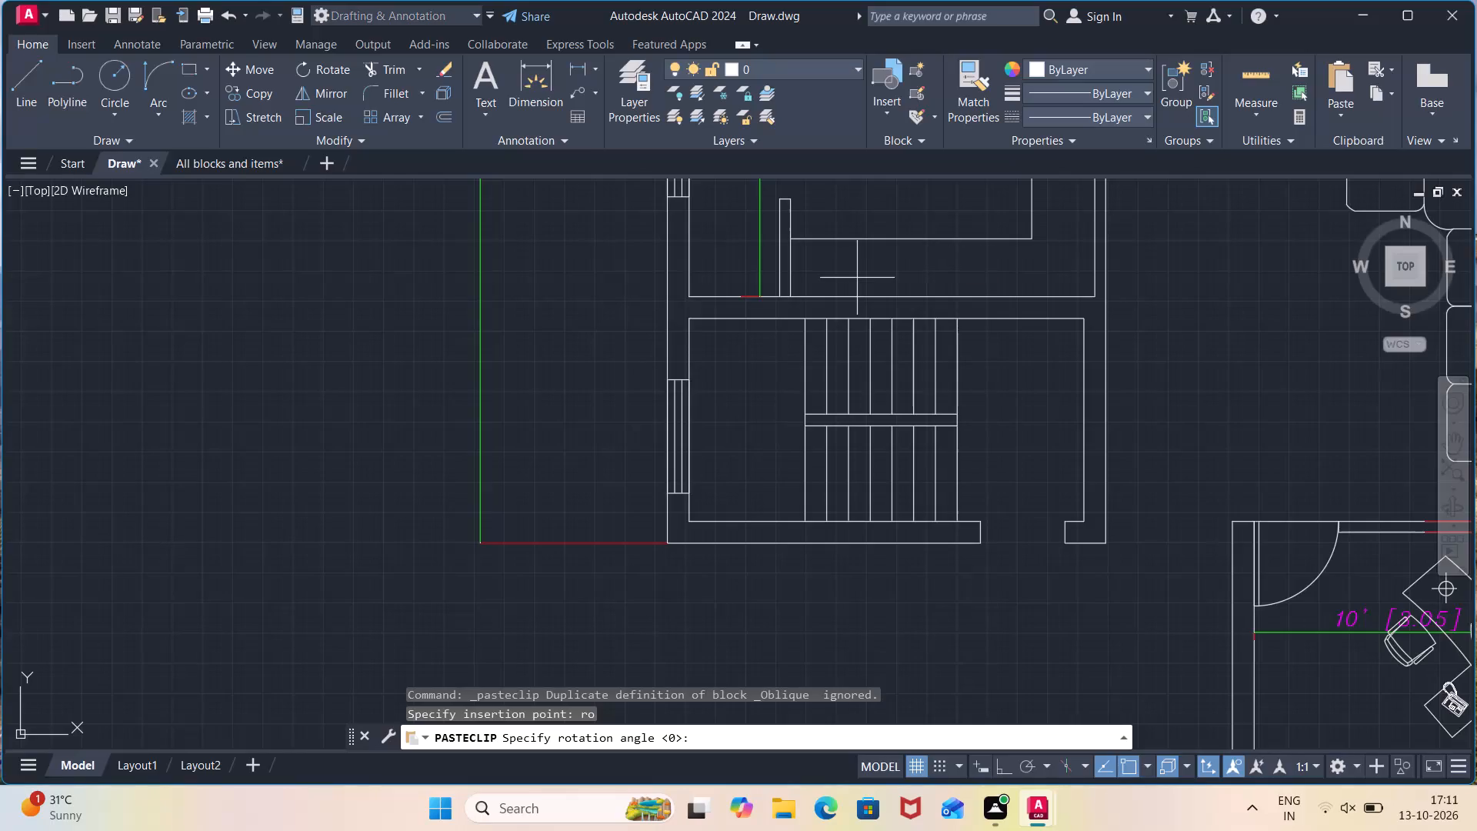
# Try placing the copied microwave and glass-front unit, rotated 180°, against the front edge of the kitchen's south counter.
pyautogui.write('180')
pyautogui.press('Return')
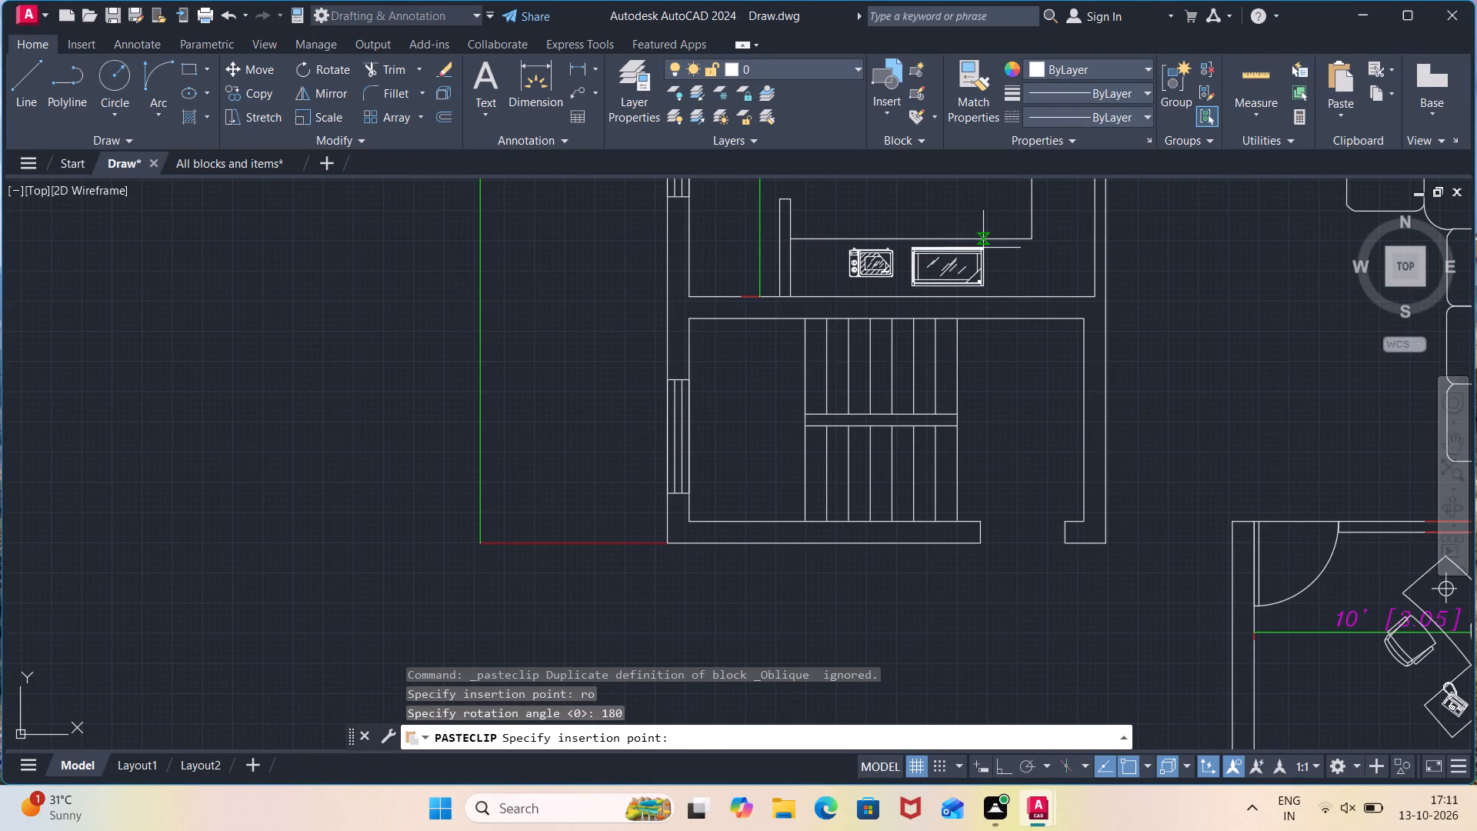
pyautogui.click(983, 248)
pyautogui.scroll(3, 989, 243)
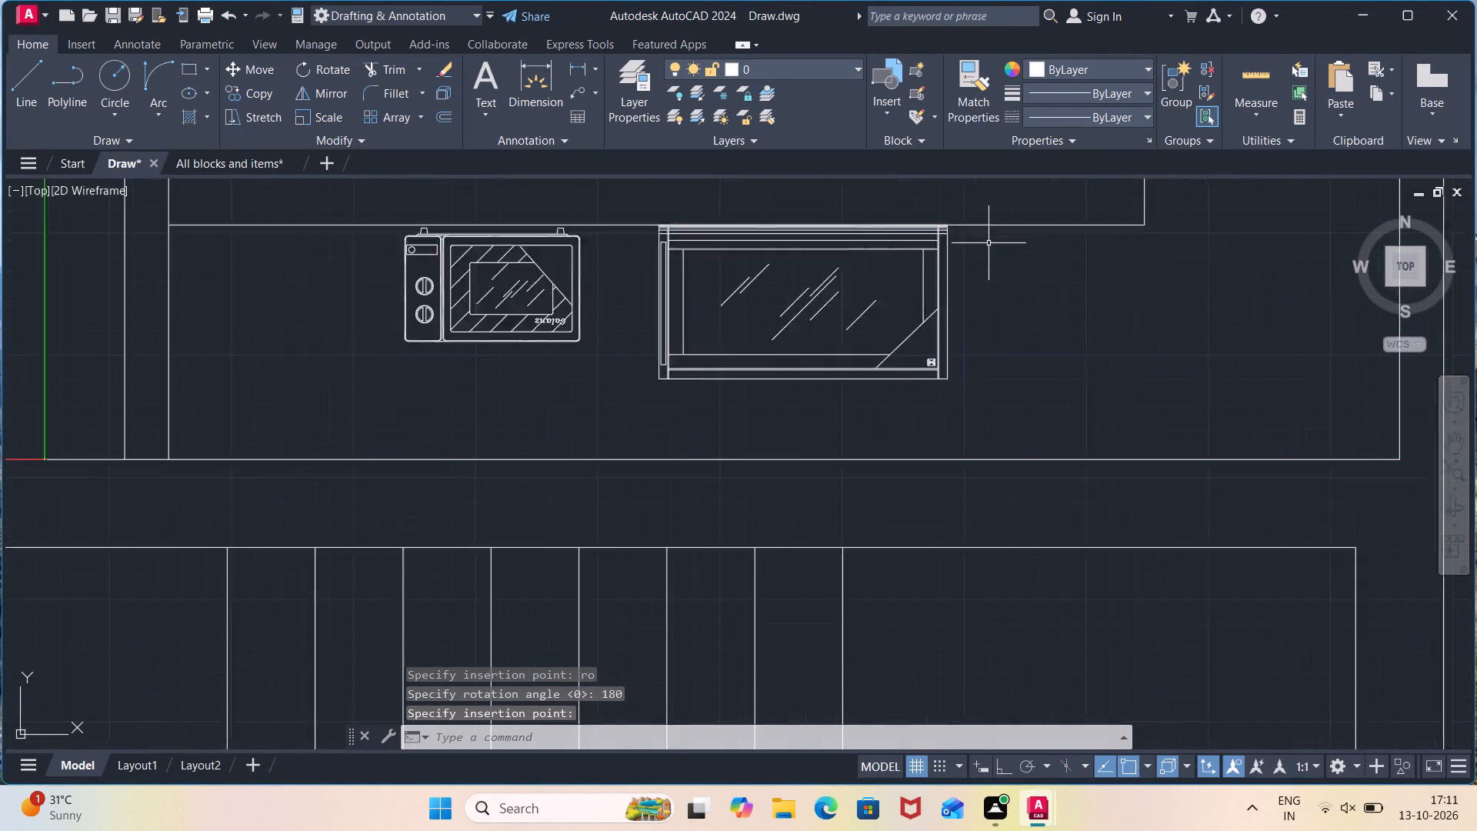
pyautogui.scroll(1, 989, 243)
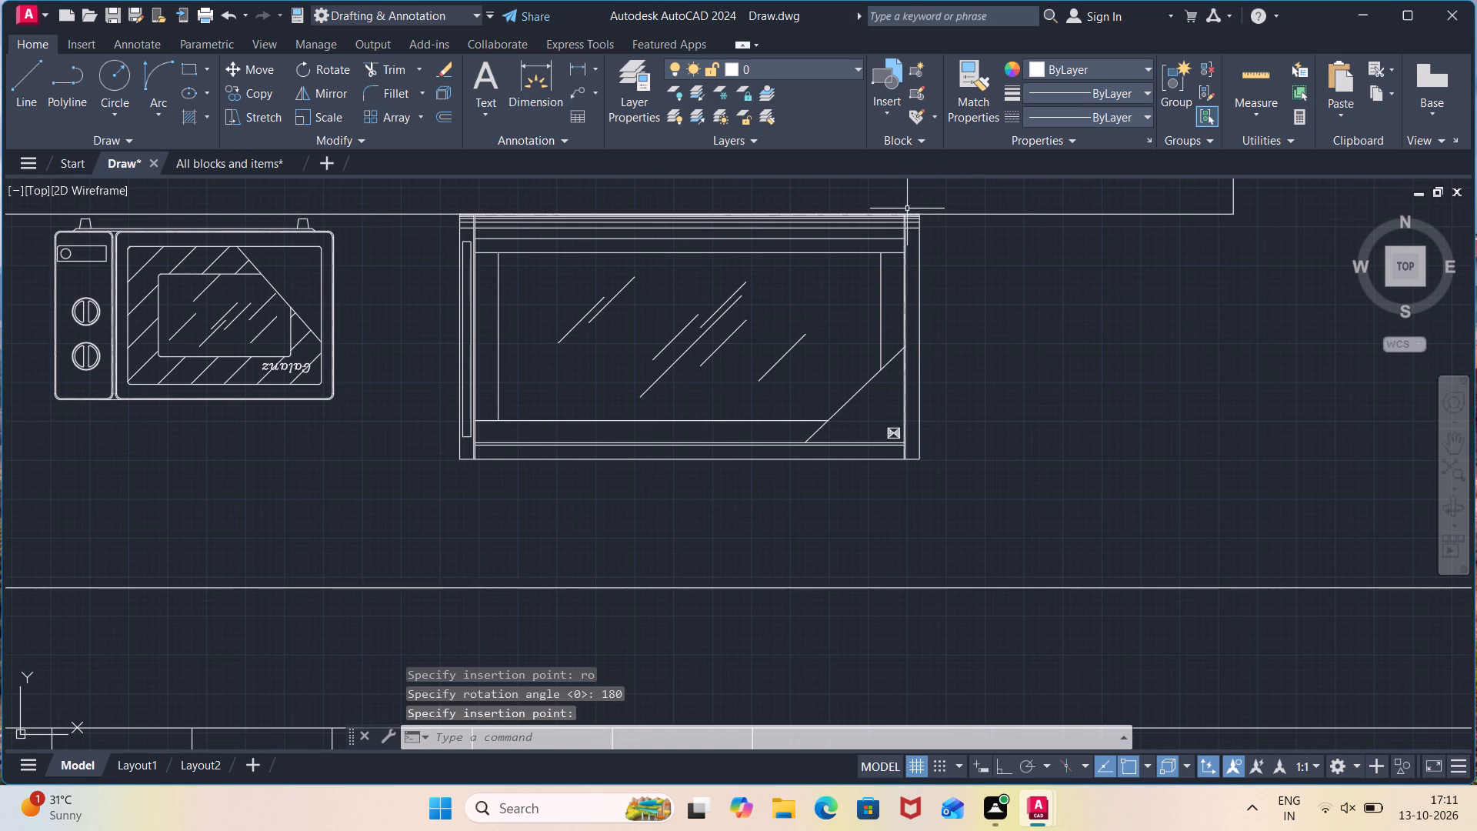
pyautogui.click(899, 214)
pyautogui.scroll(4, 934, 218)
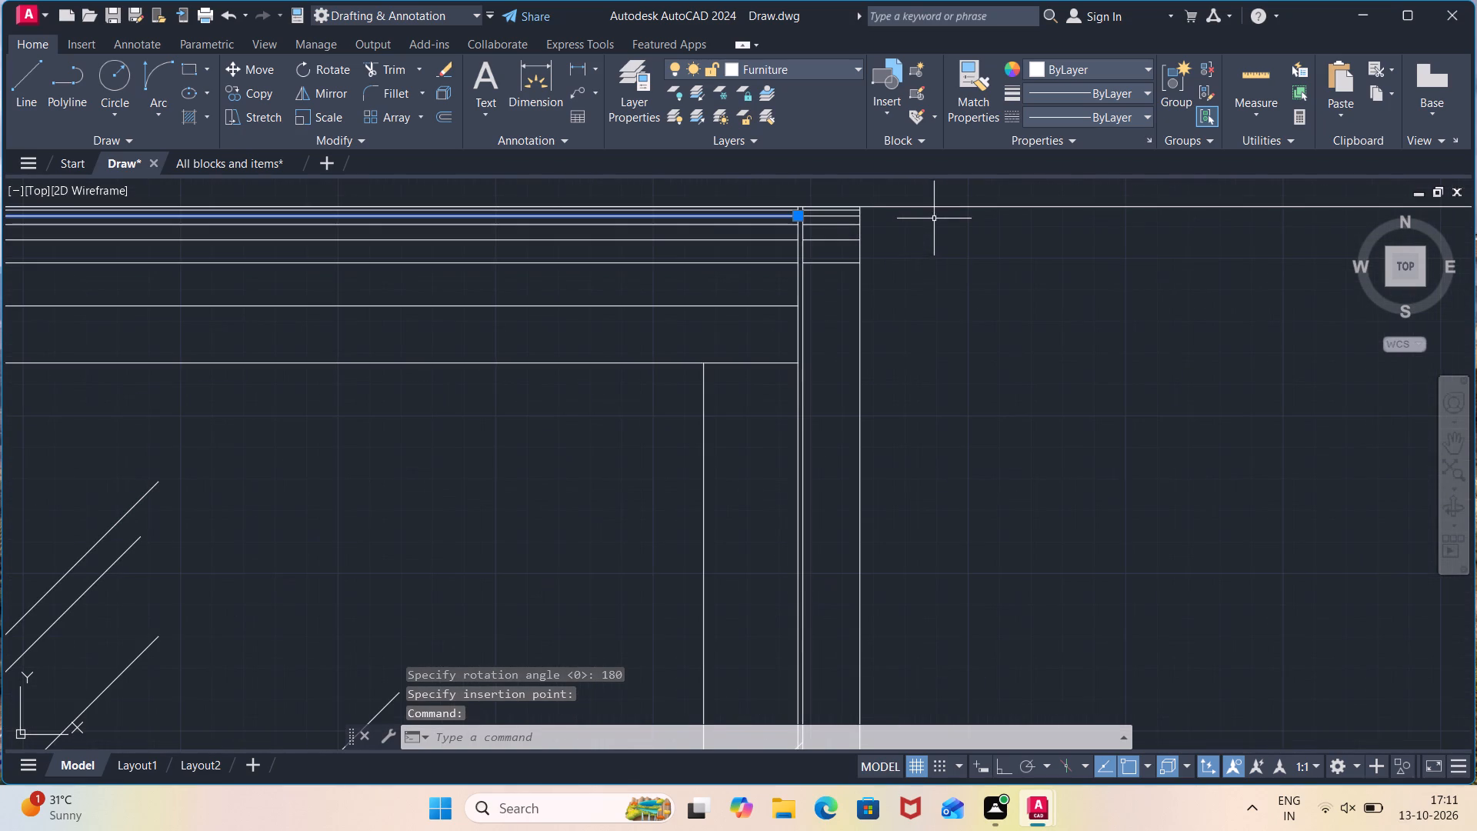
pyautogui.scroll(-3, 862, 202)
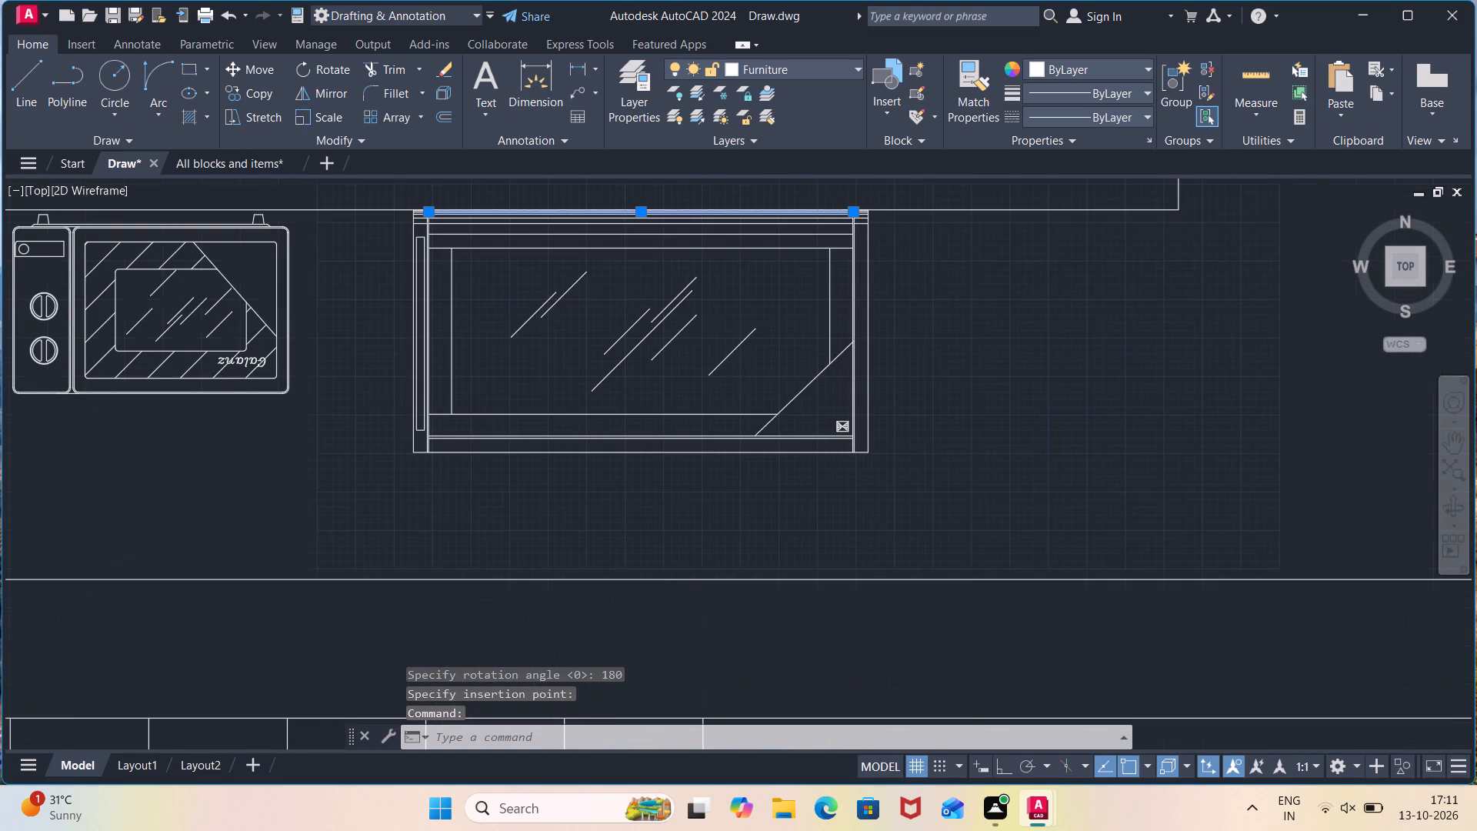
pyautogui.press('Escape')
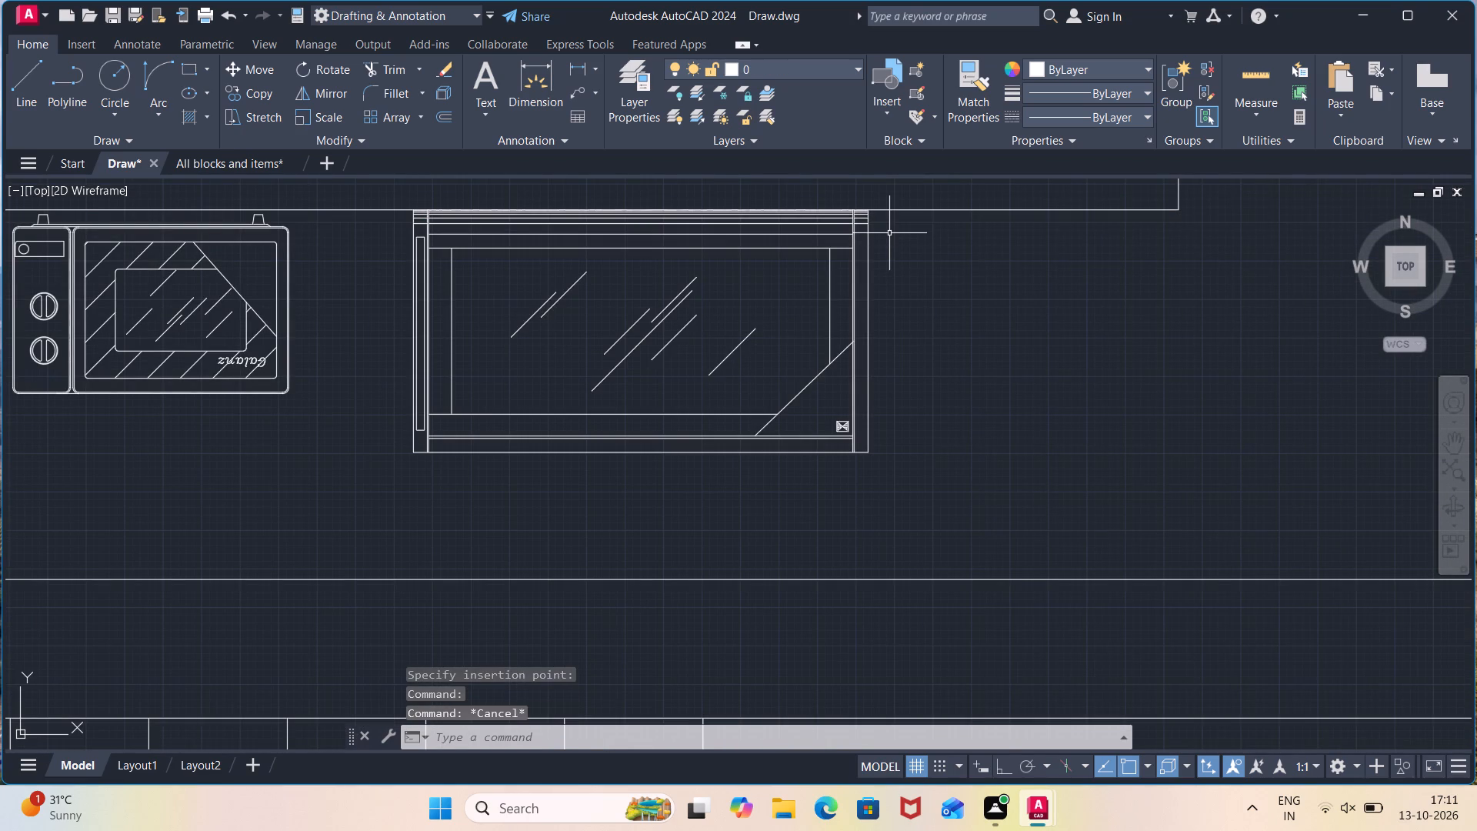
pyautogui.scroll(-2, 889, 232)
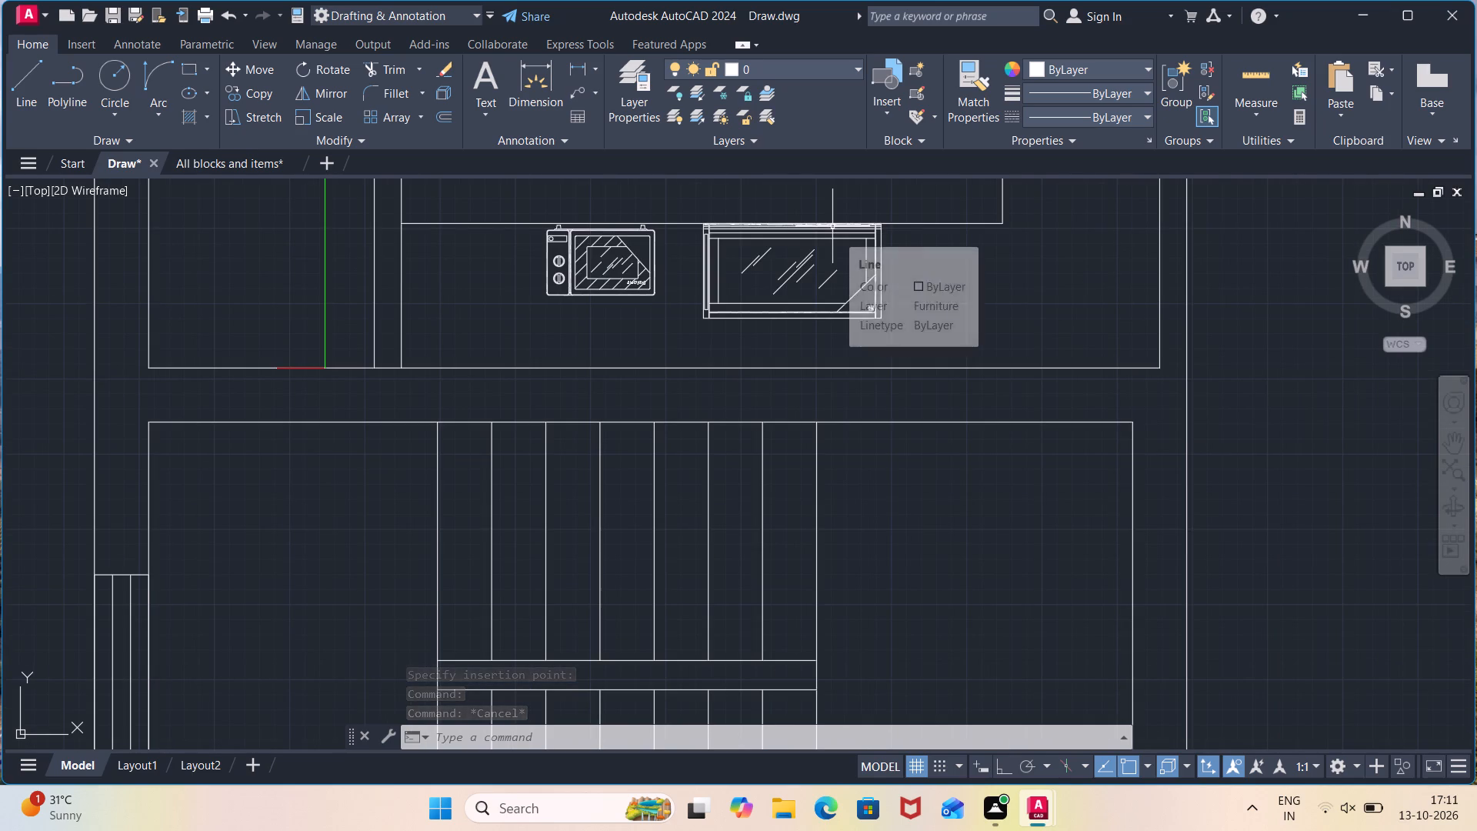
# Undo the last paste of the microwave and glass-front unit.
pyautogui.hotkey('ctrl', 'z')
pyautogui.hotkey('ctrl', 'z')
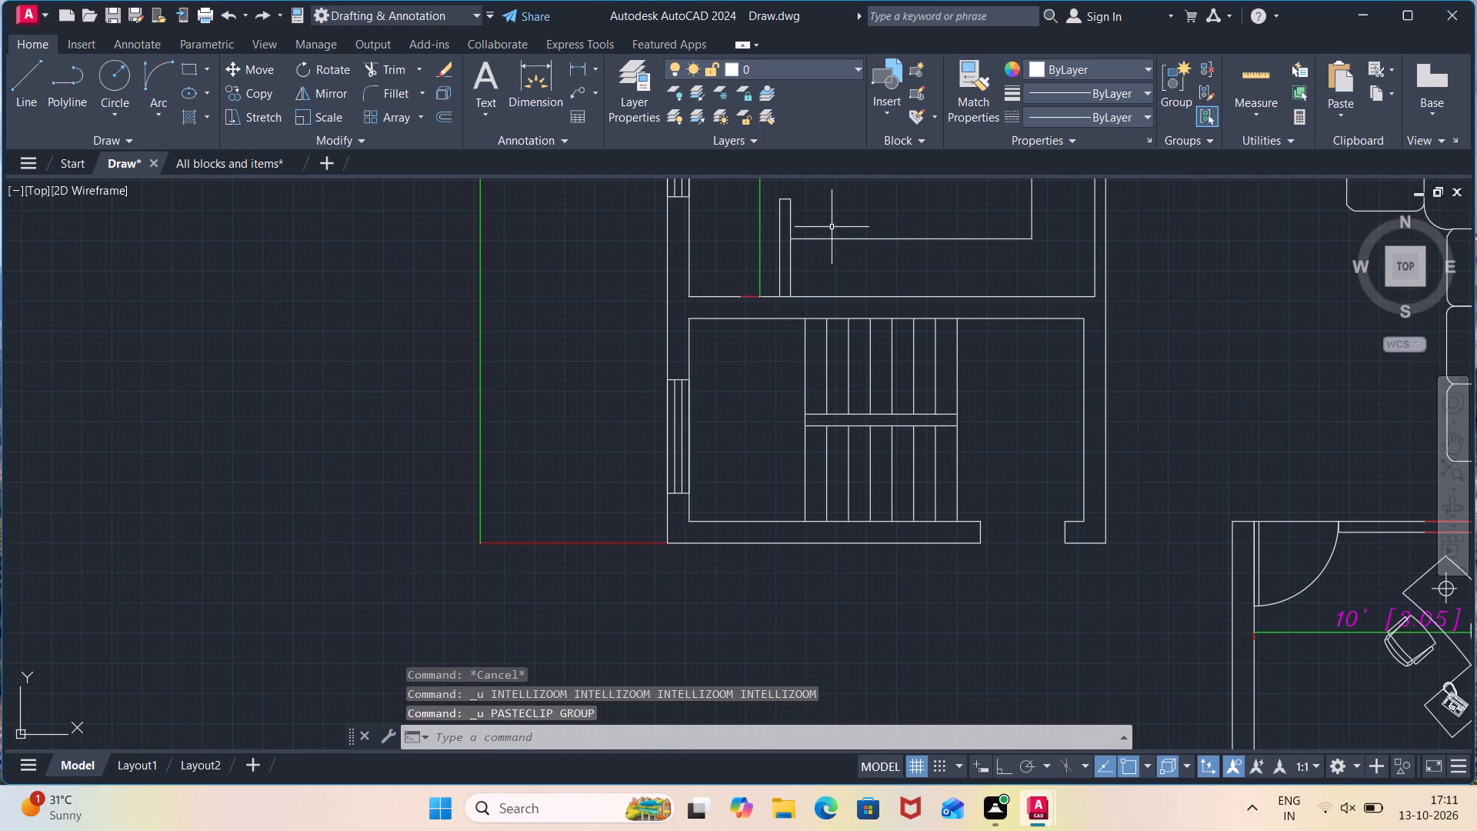
# Paste the microwave and glass-front unit rotated 180° onto the kitchen's south counter, slightly clear of its front edge.
pyautogui.click(857, 271)
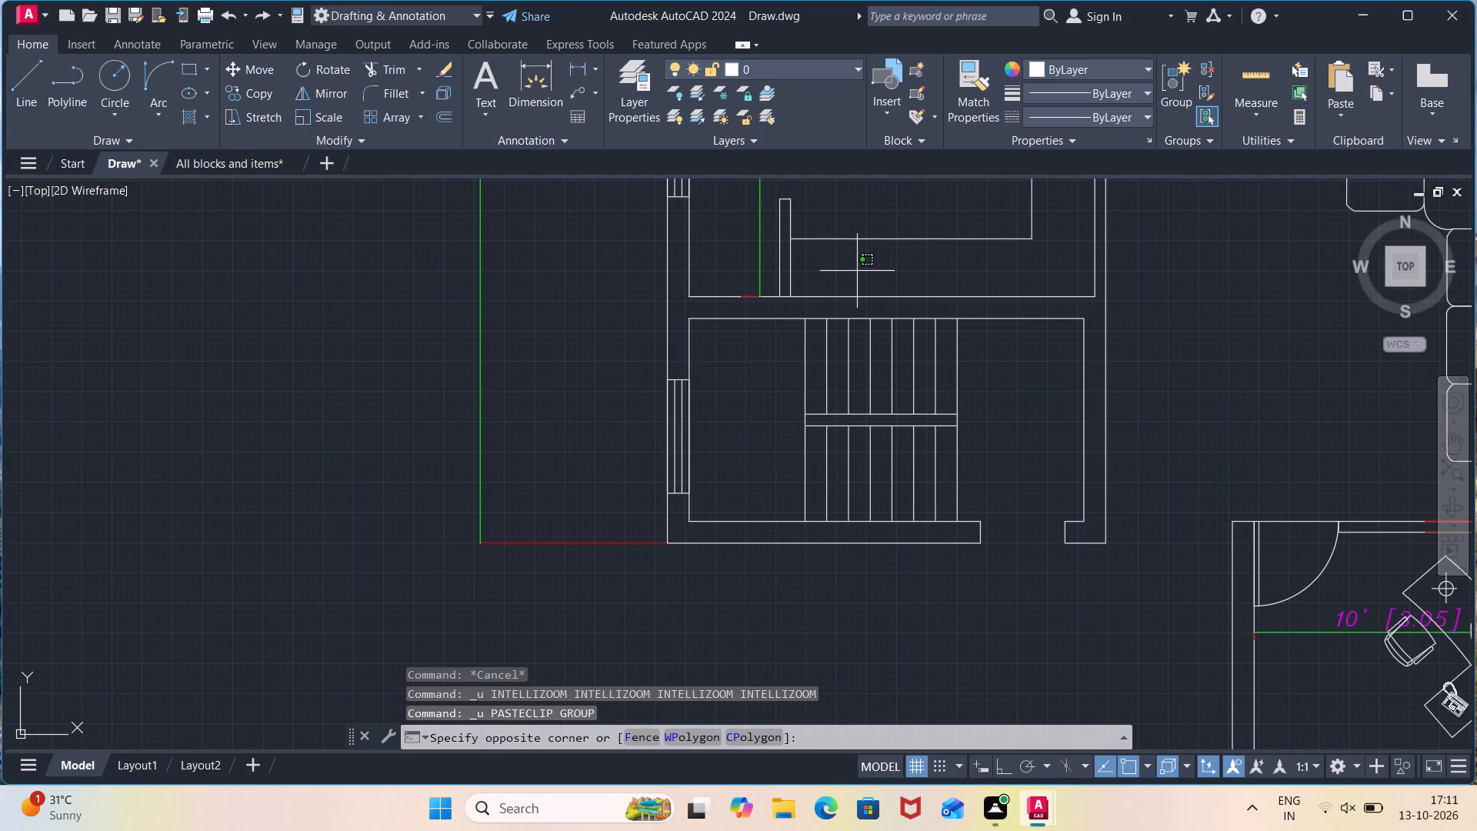
pyautogui.hotkey('ctrl', 'v')
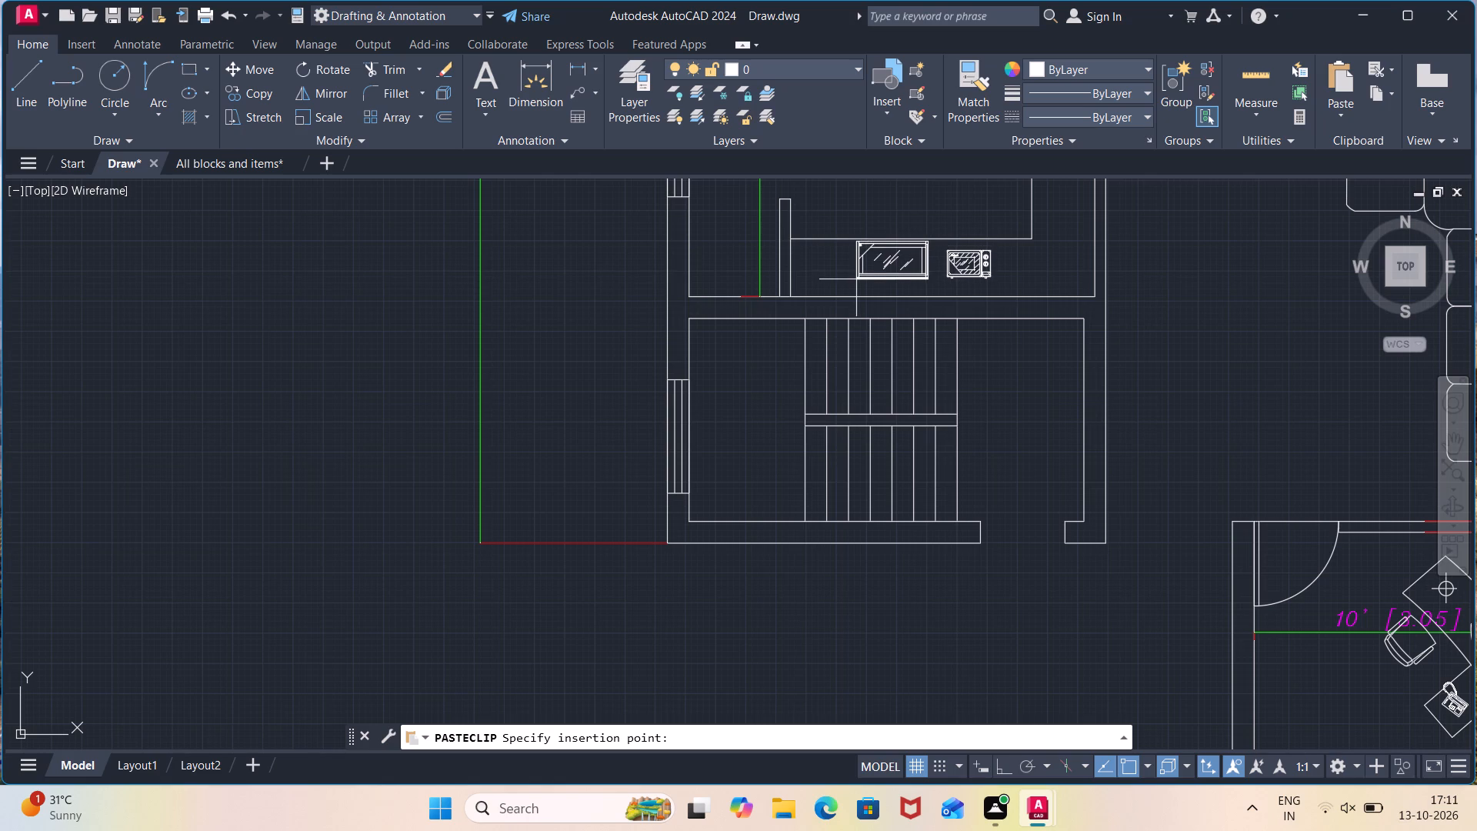
pyautogui.write('ro')
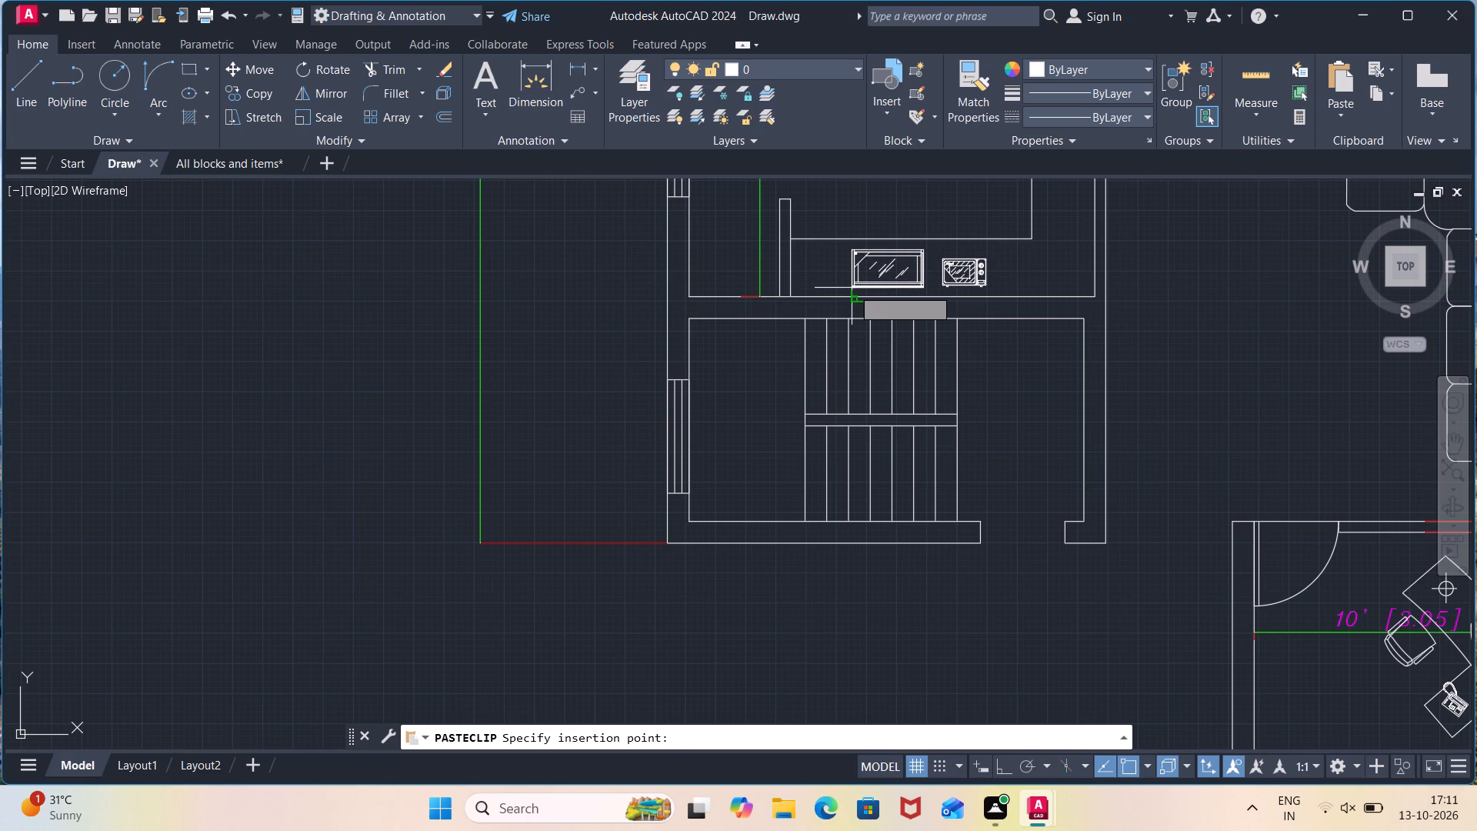
pyautogui.press('Return')
pyautogui.write('180')
pyautogui.press('Return')
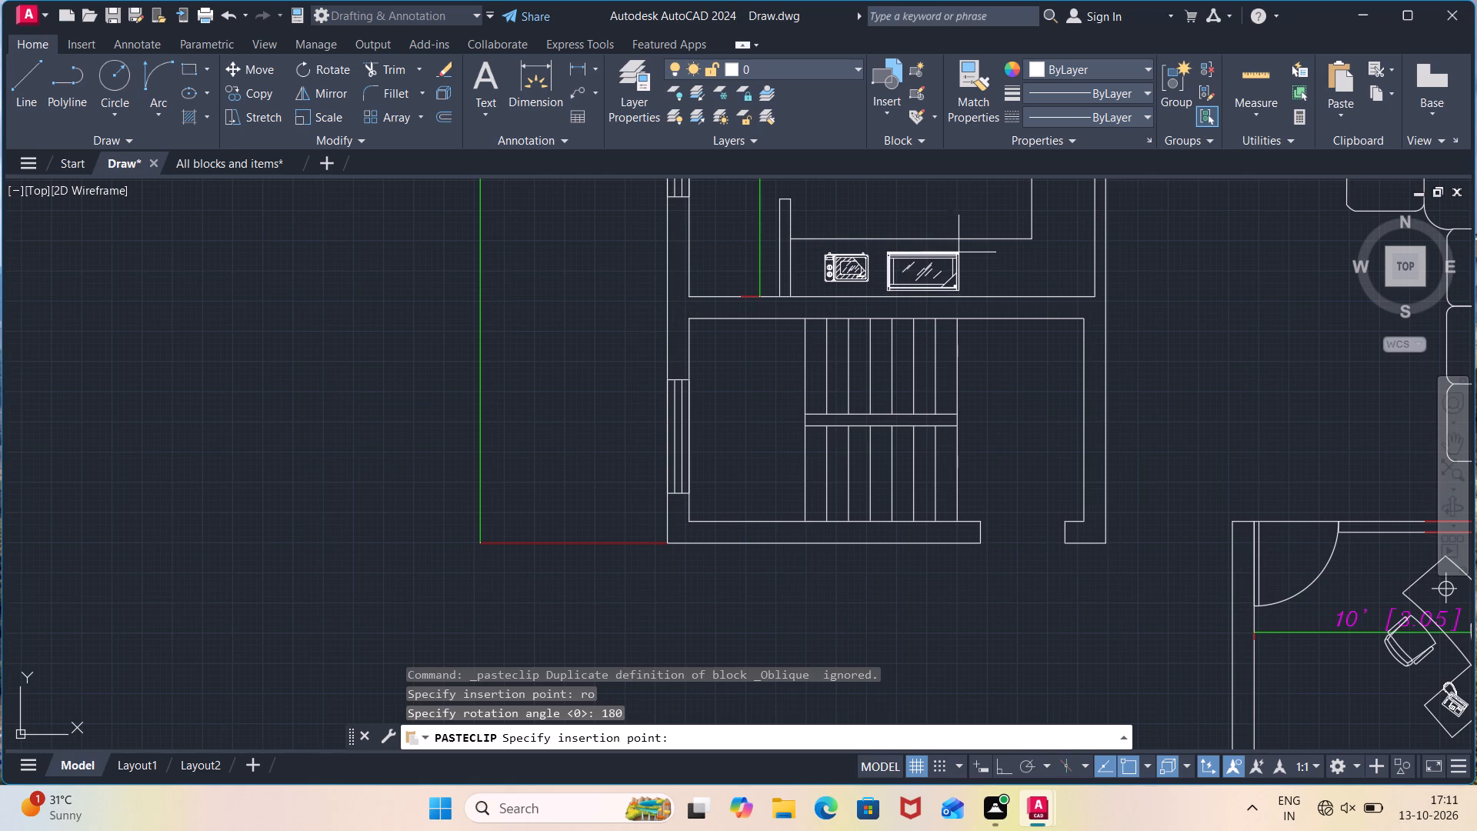
pyautogui.click(975, 251)
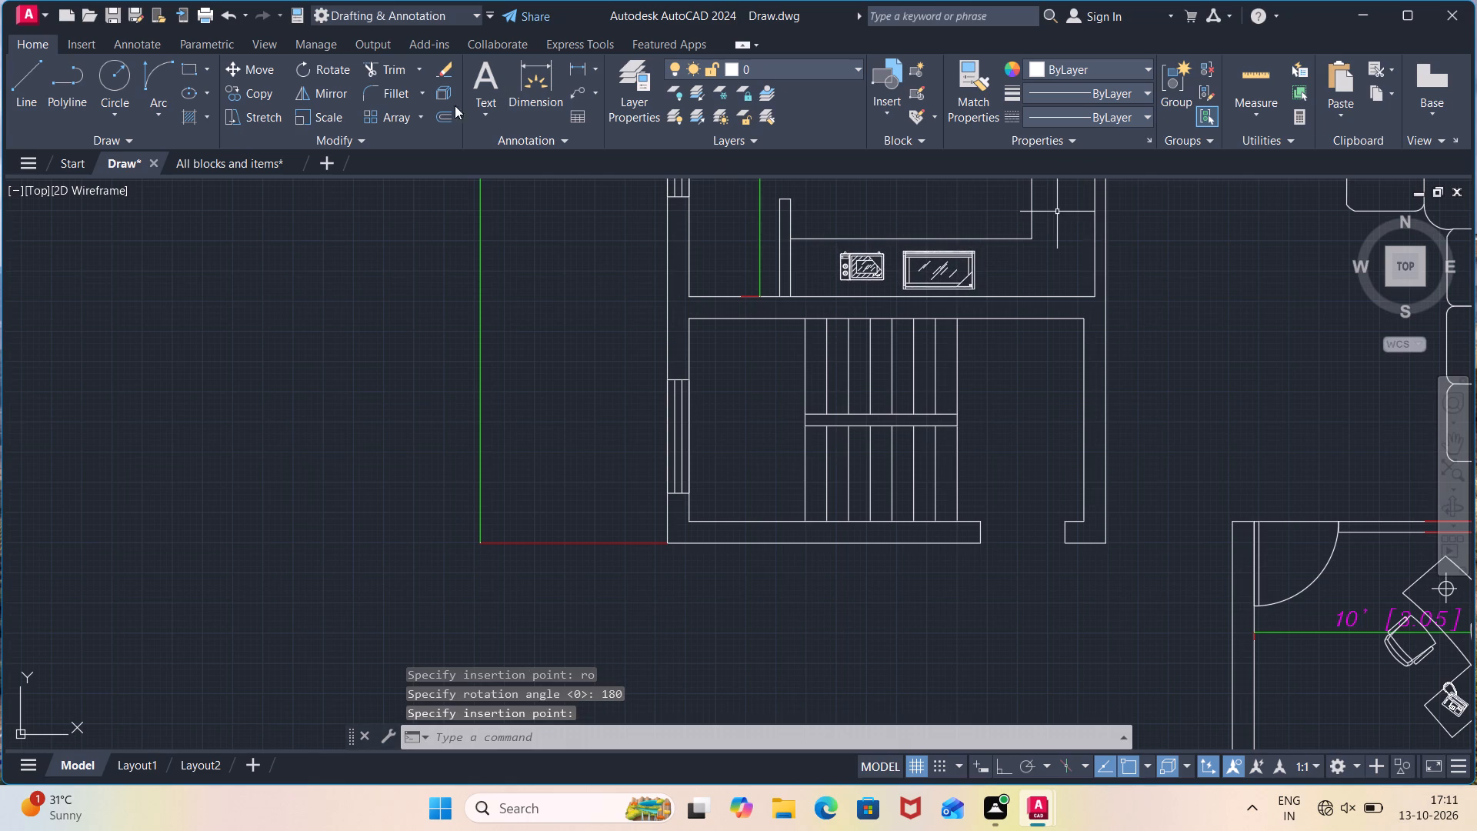
# In the All blocks and items drawing, copy the hanging utensil rack together with the adjacent two-burner hob.
pyautogui.click(258, 165)
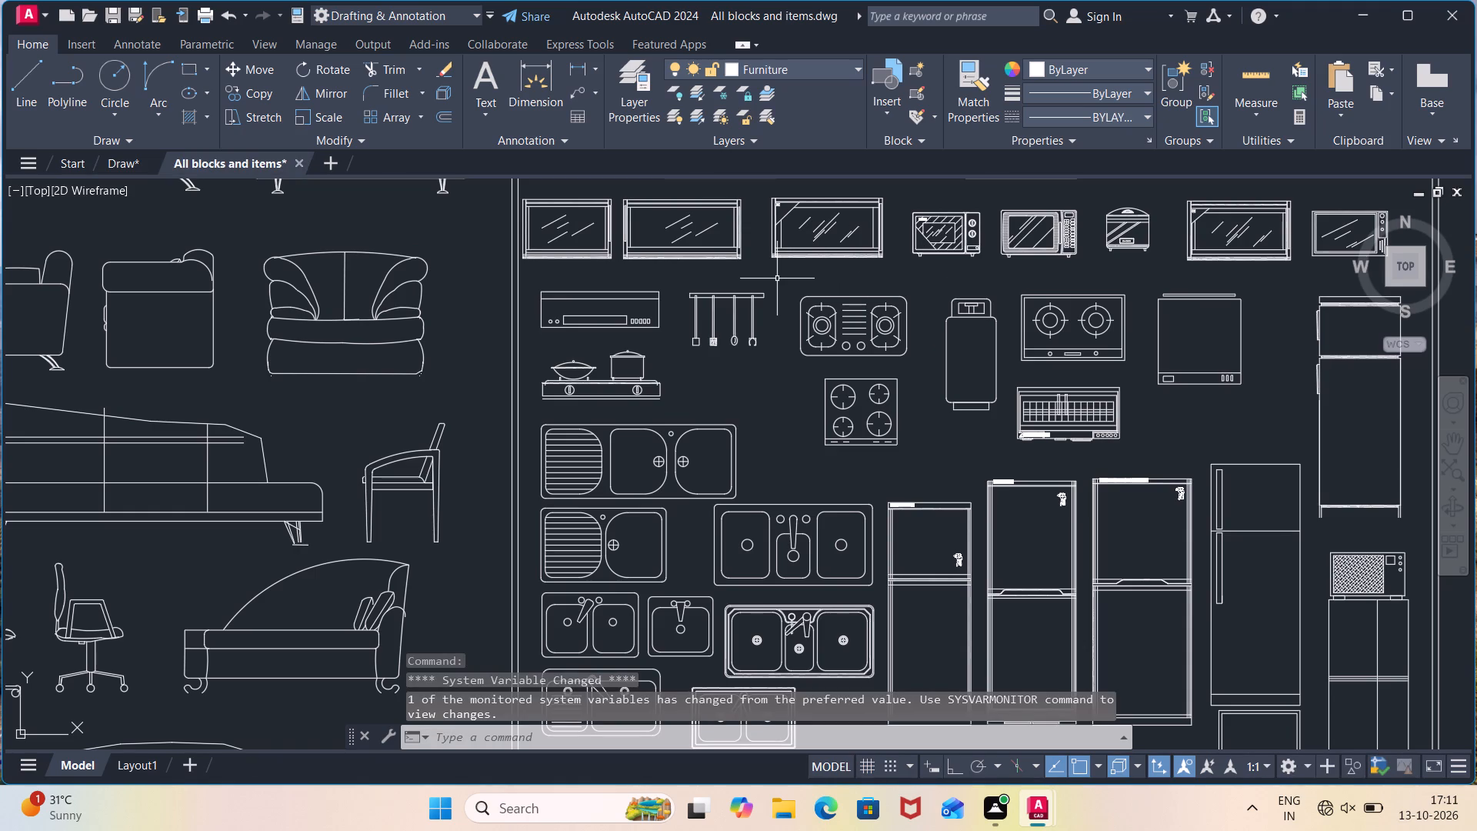
pyautogui.click(930, 274)
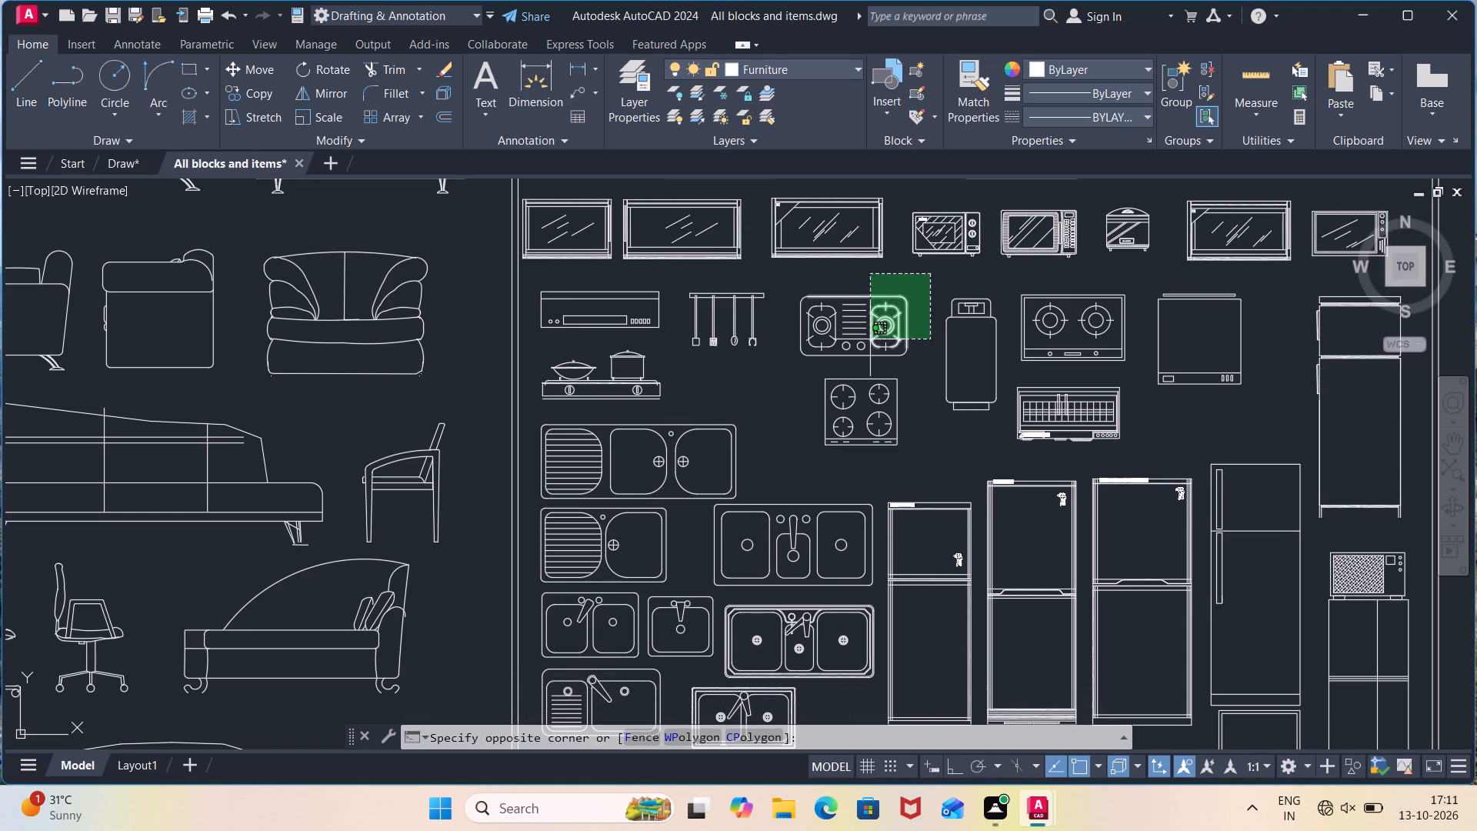
pyautogui.click(679, 366)
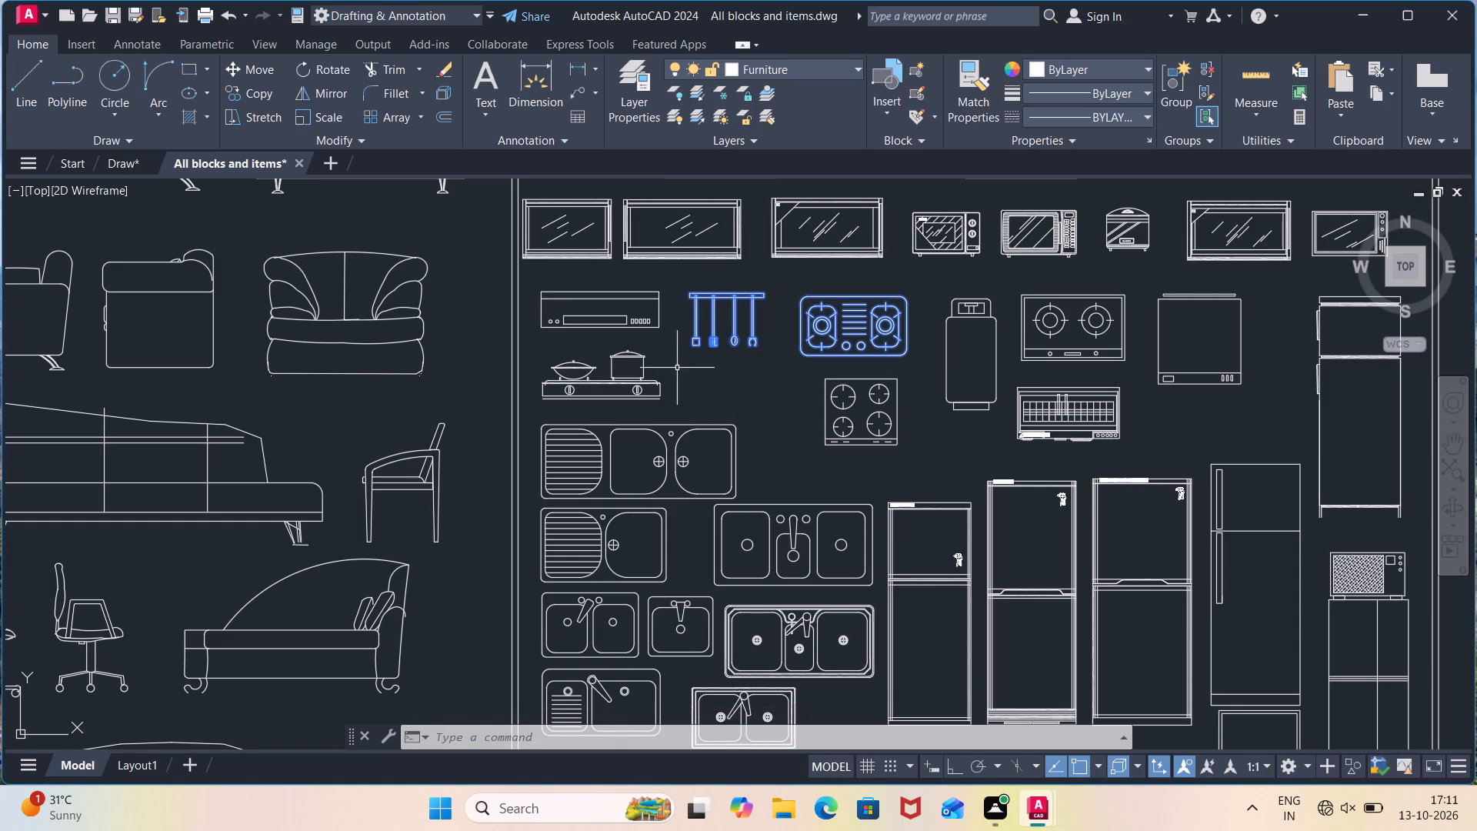
pyautogui.hotkey('ctrl', 'c')
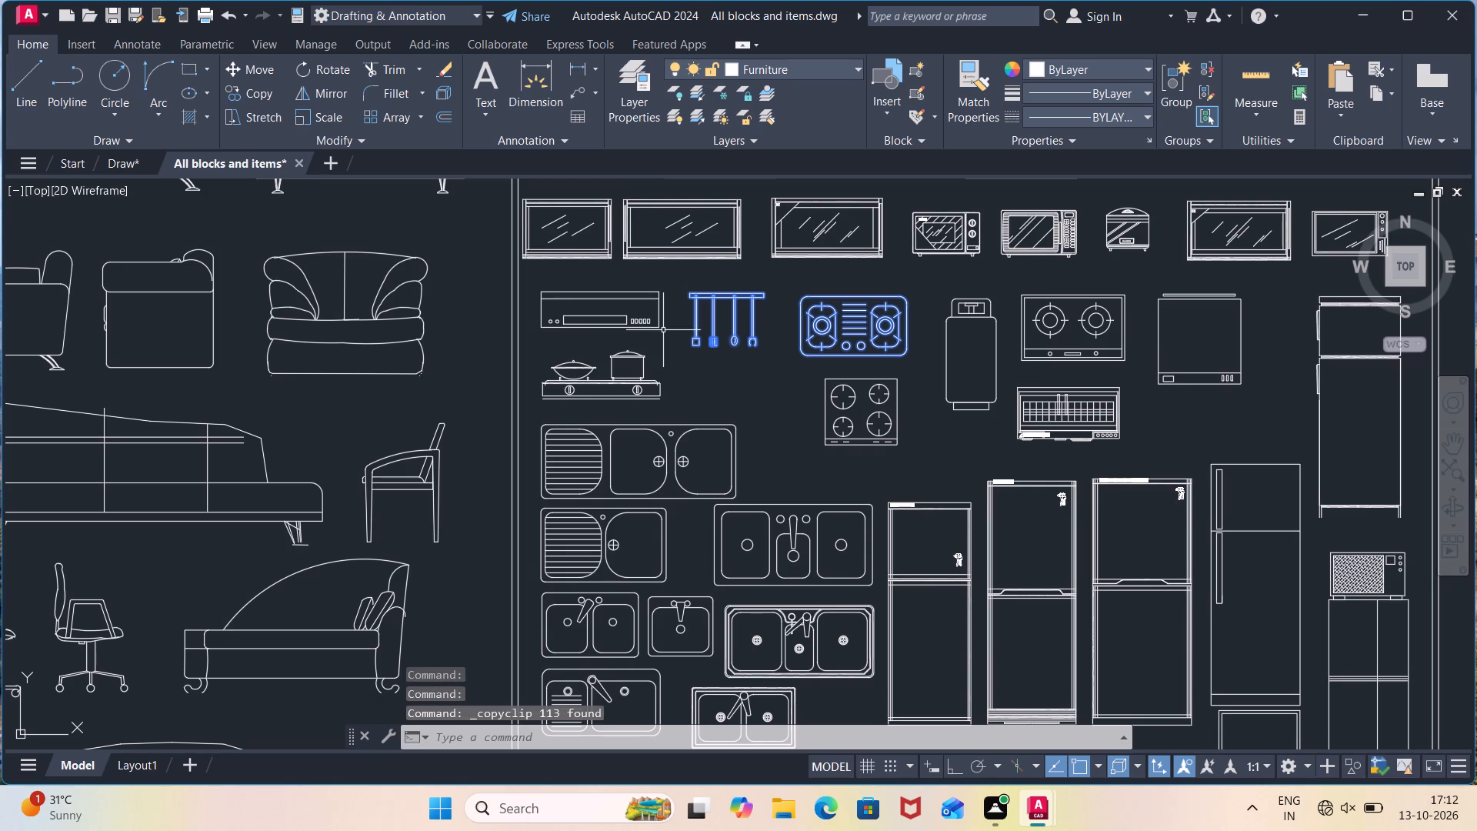
# Paste the utensil rack and two-burner hob into the Draw floor plan, rotated 270°, on the kitchen's east counter.
pyautogui.click(136, 163)
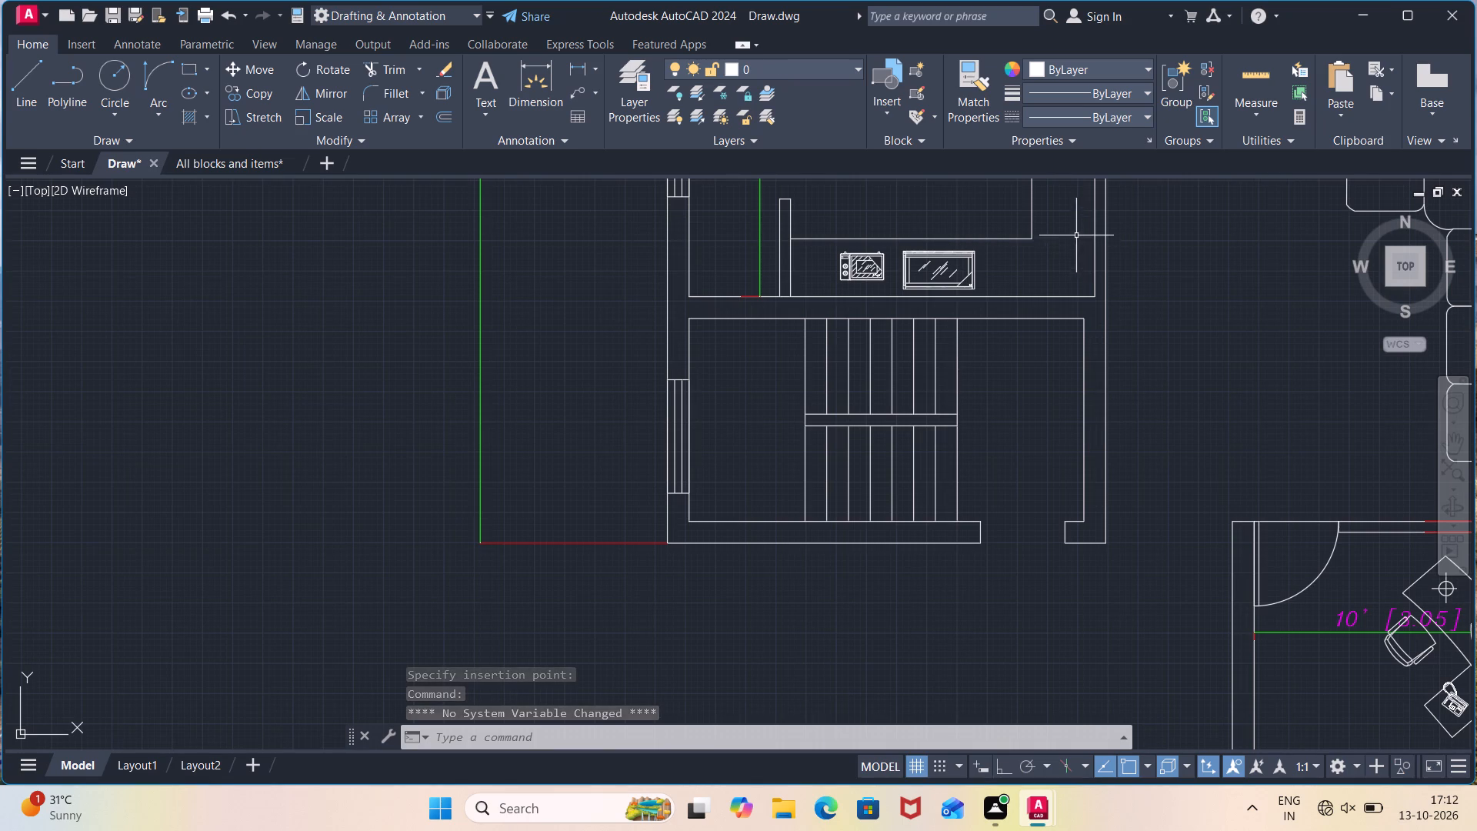
pyautogui.moveTo(1070, 227); pyautogui.dragTo(1072, 349, button='middle')
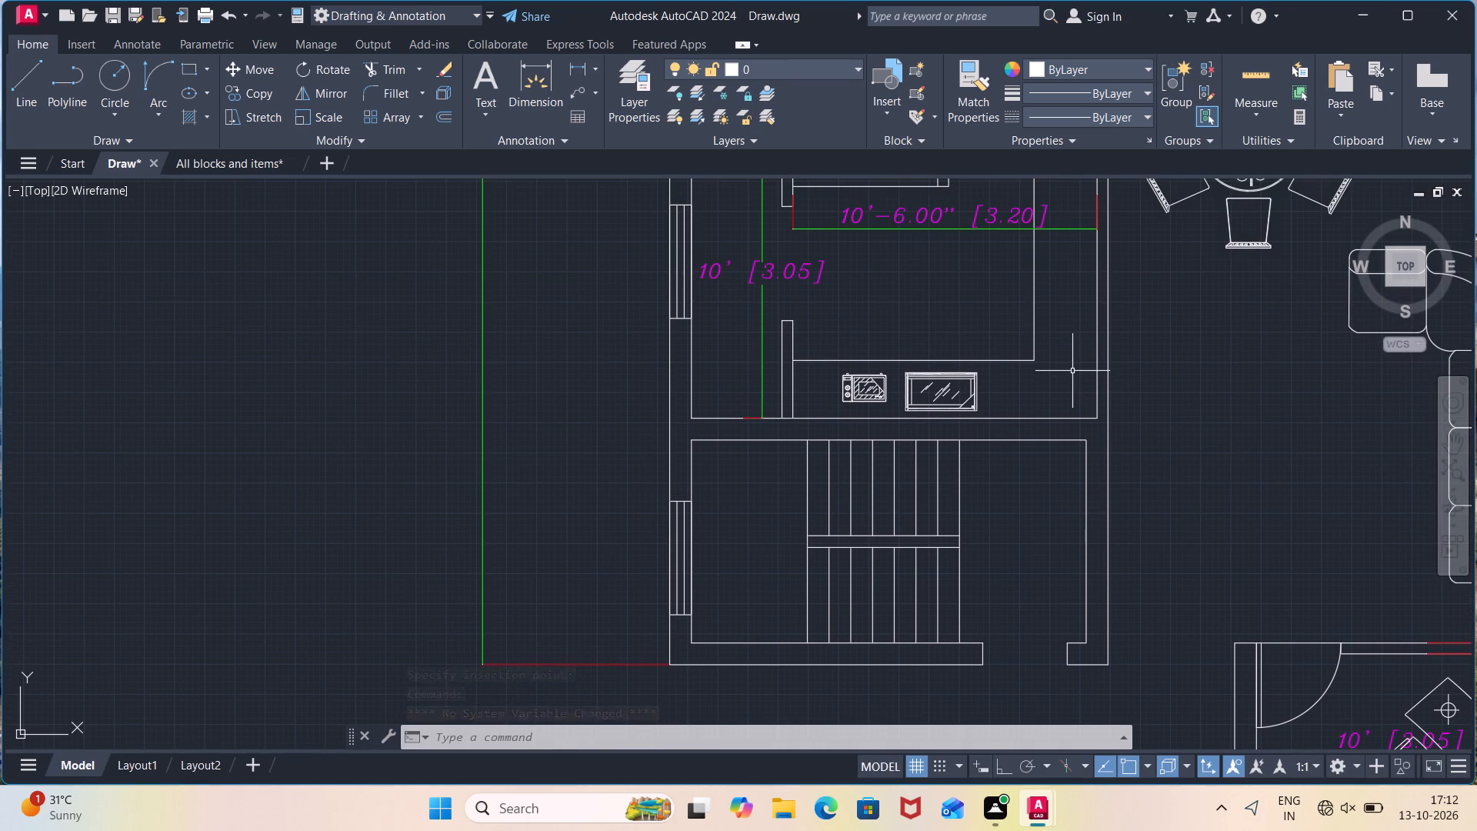
pyautogui.click(1059, 269)
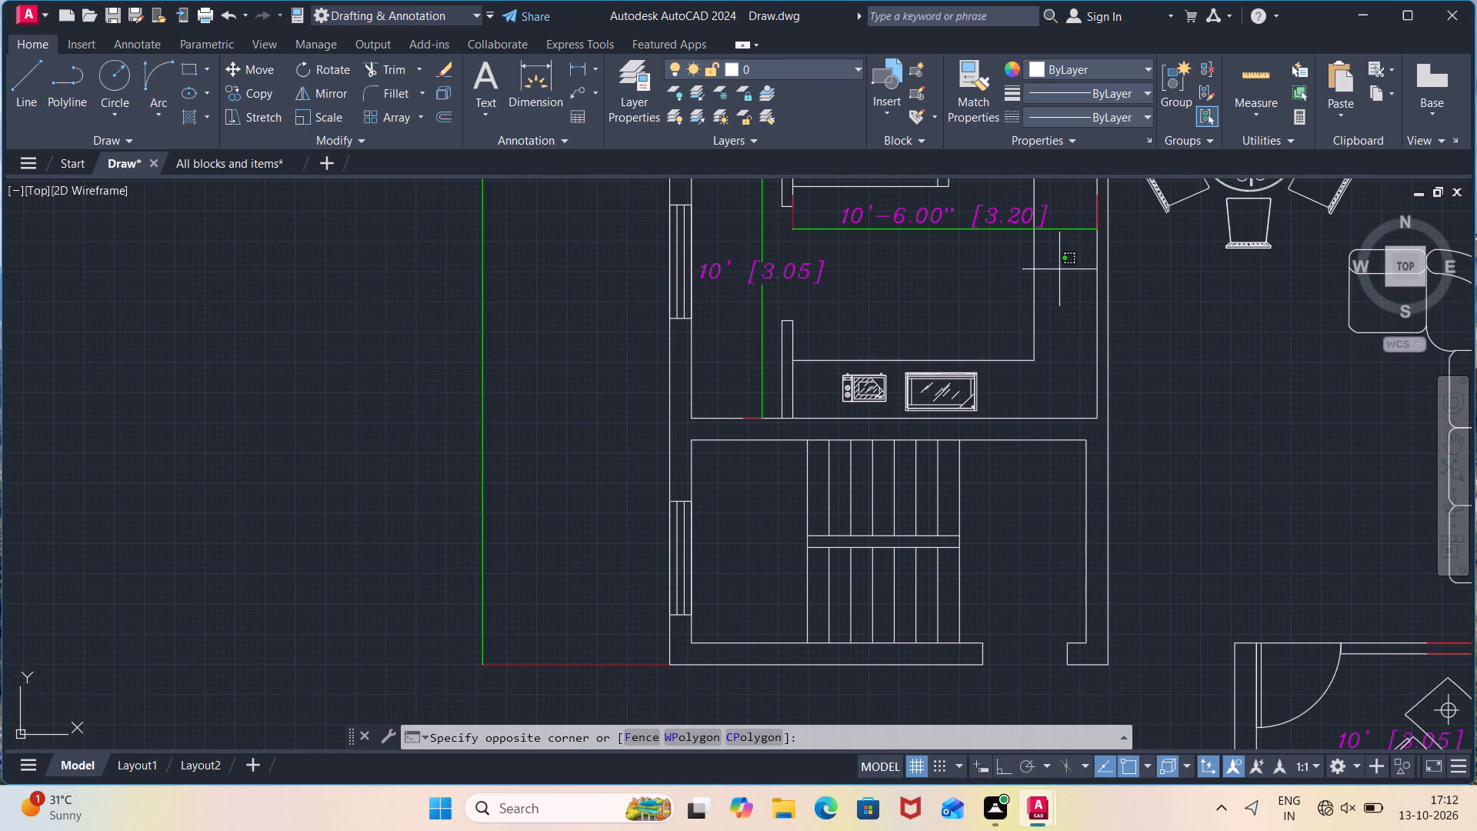
pyautogui.hotkey('ctrl', 'v')
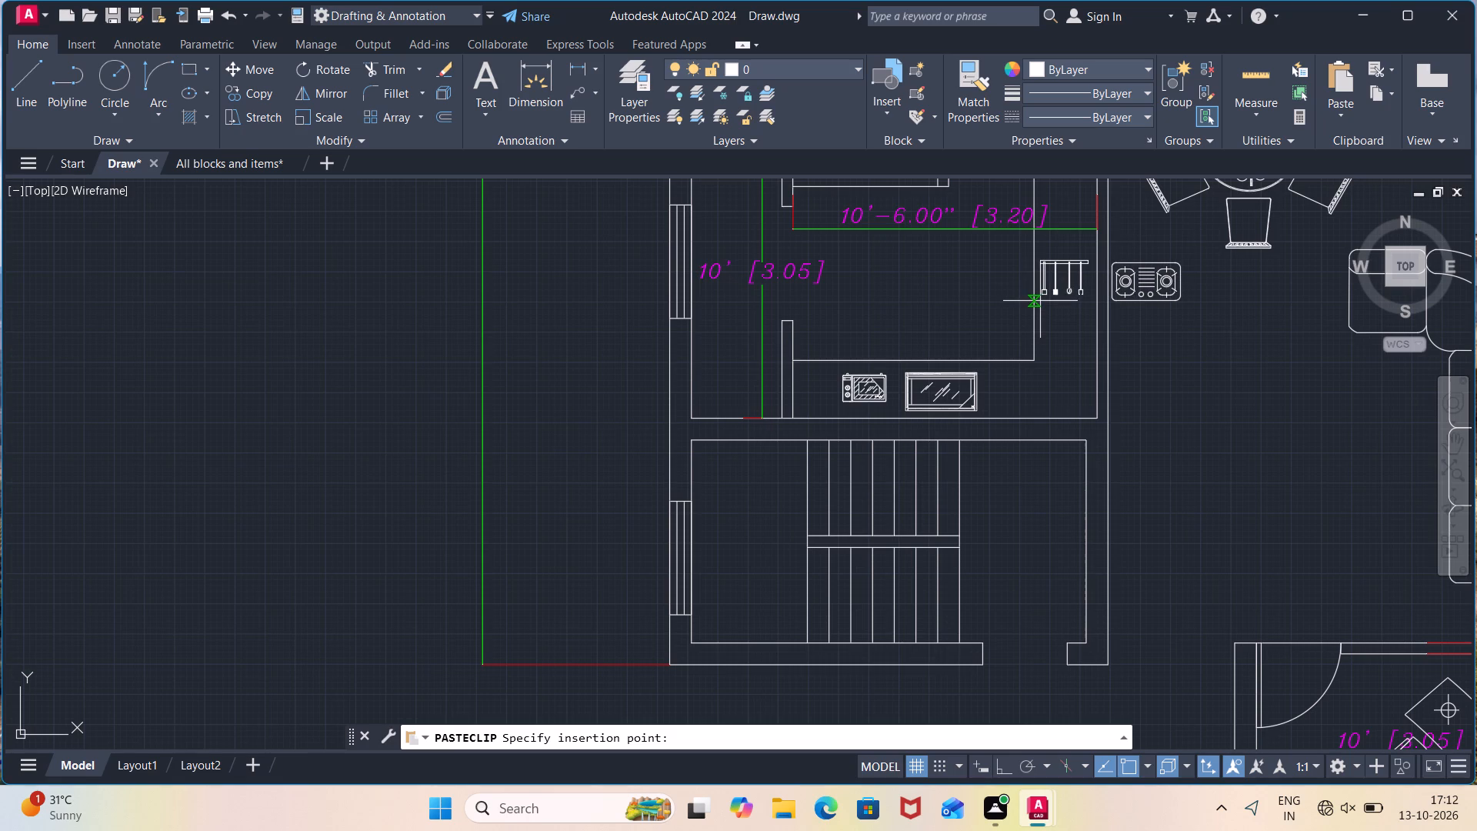
pyautogui.write('ro')
pyautogui.press('Return')
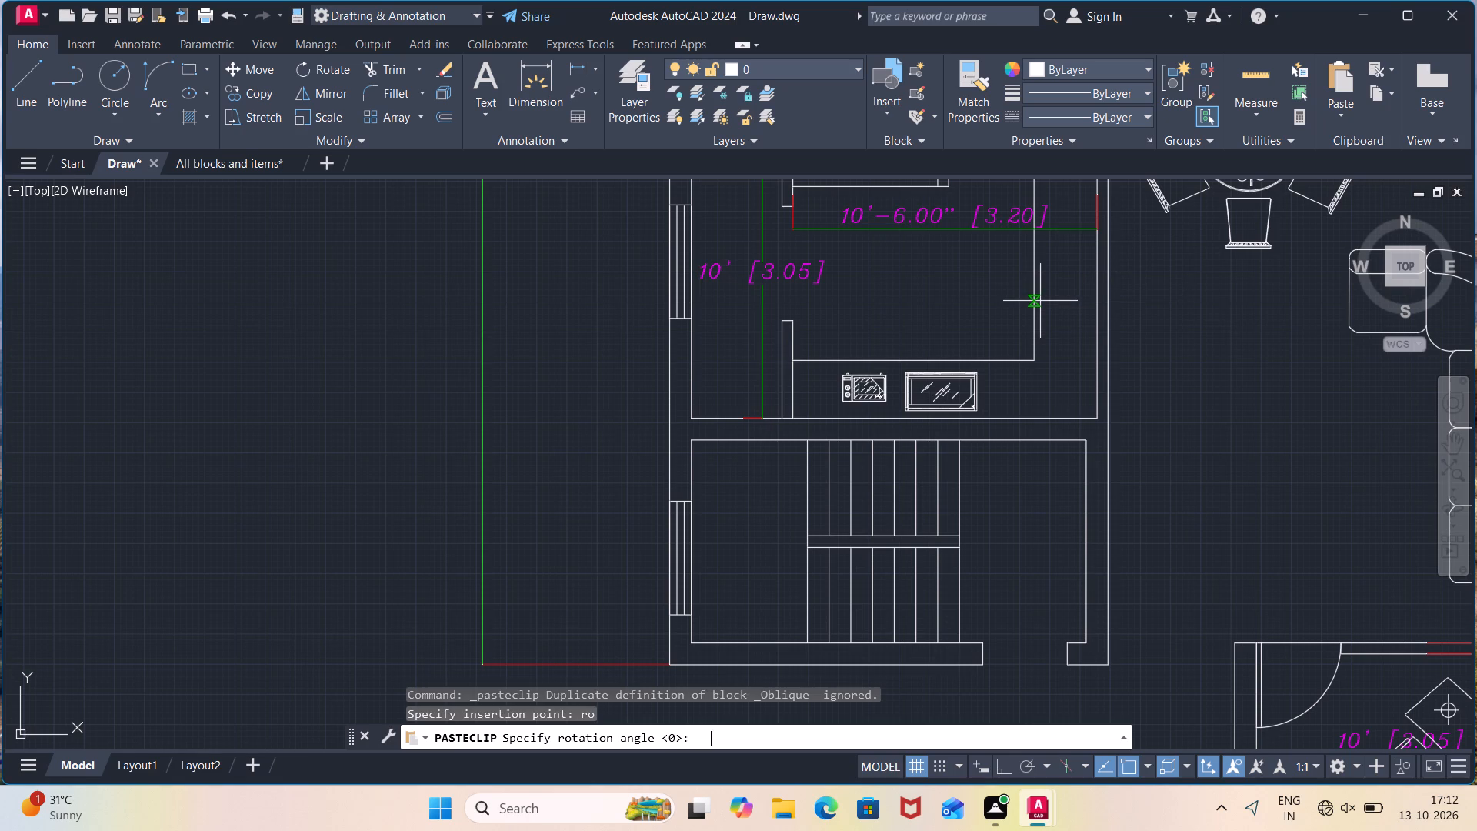
pyautogui.write('270')
pyautogui.press('Return')
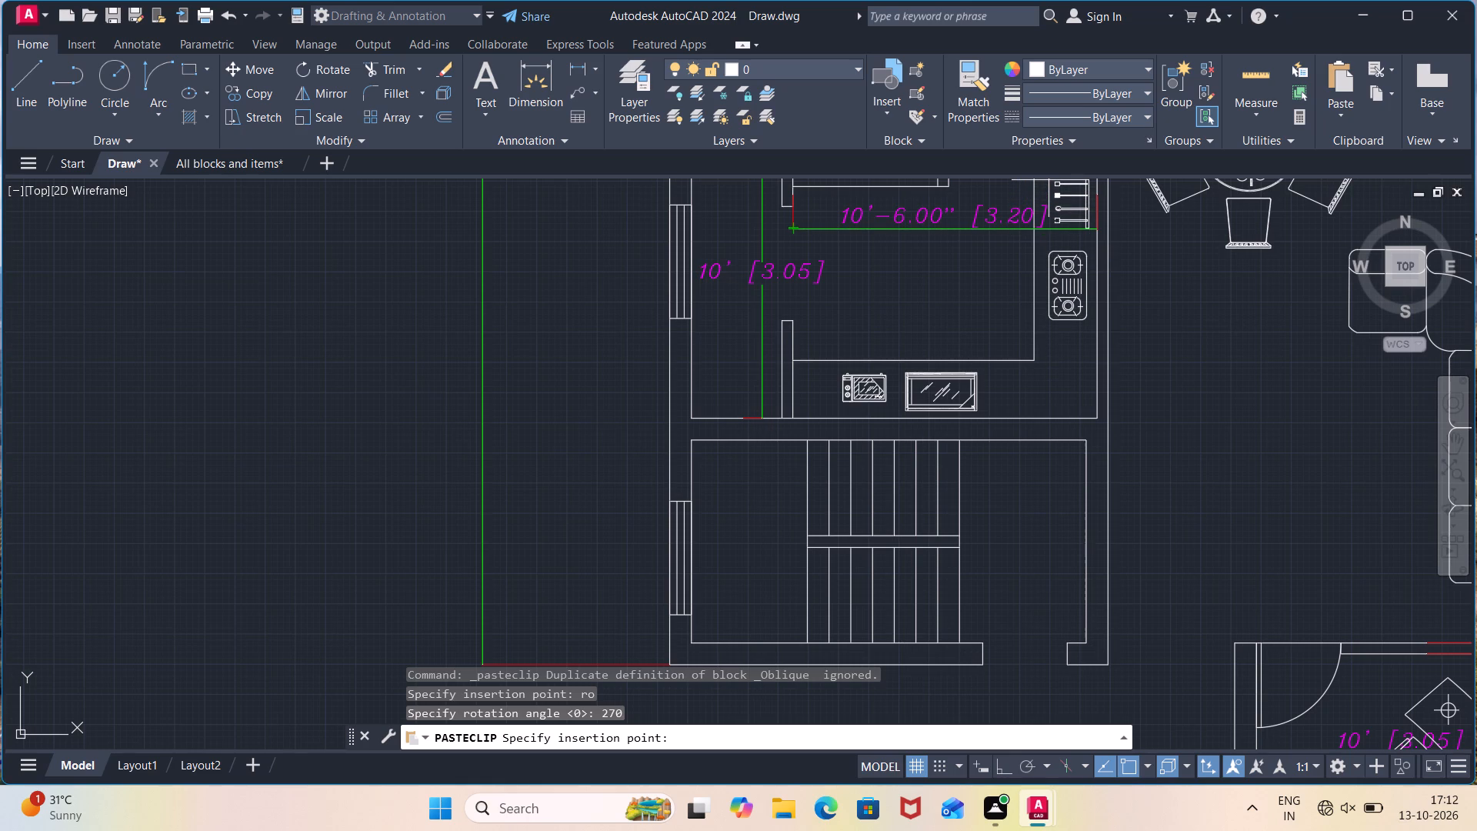
pyautogui.moveTo(1049, 176); pyautogui.dragTo(1043, 248, button='middle')
pyautogui.moveTo(1045, 239); pyautogui.dragTo(998, 385, button='middle')
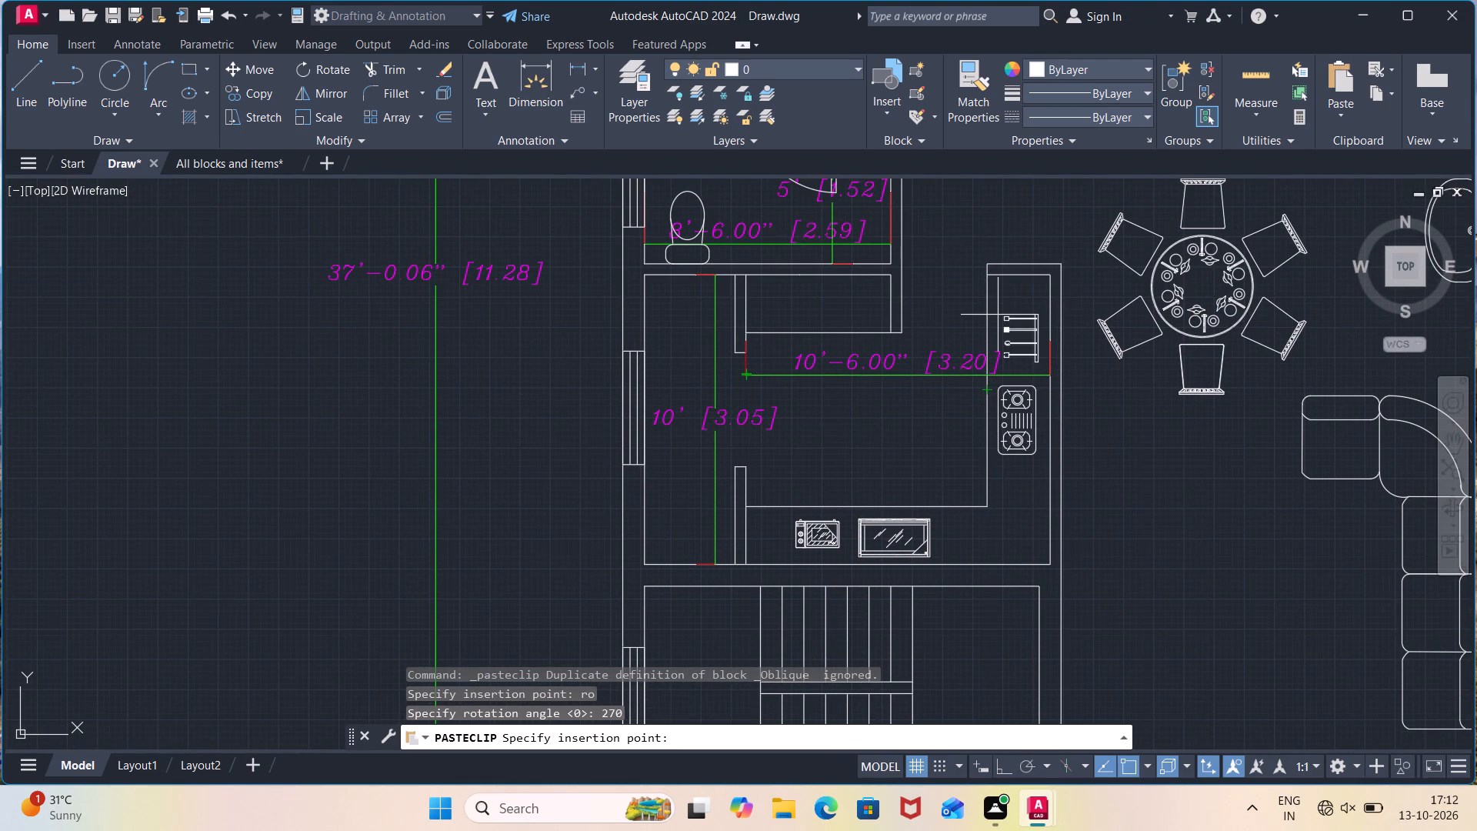
pyautogui.click(1004, 315)
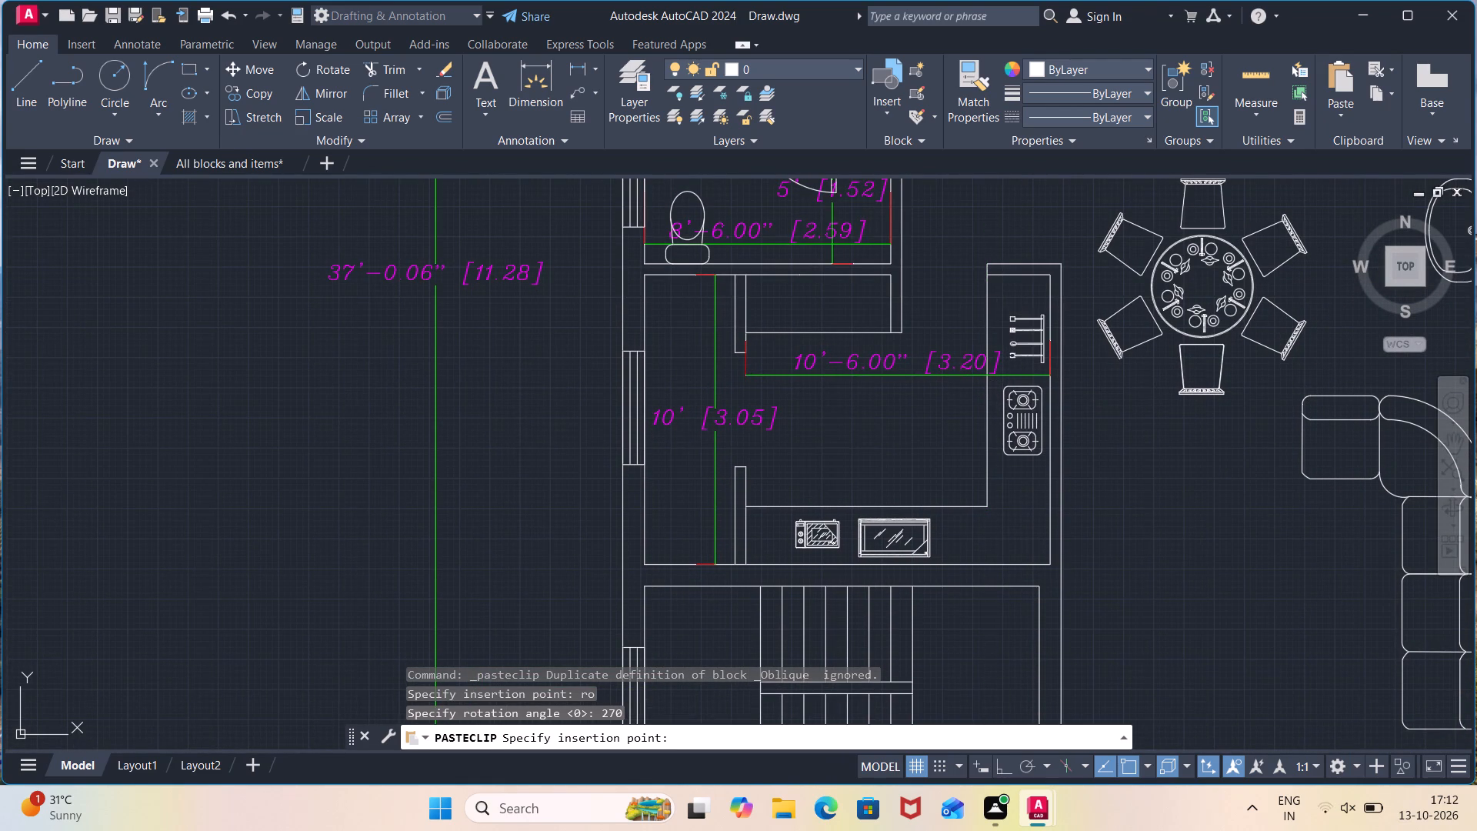
# Set up a plot to Microsoft Print to PDF with a window around the whole dimensioned floor plan as plot area.
pyautogui.scroll(-2, 1123, 428)
pyautogui.moveTo(1135, 452); pyautogui.dragTo(1055, 446, button='middle')
pyautogui.scroll(-1, 1055, 446)
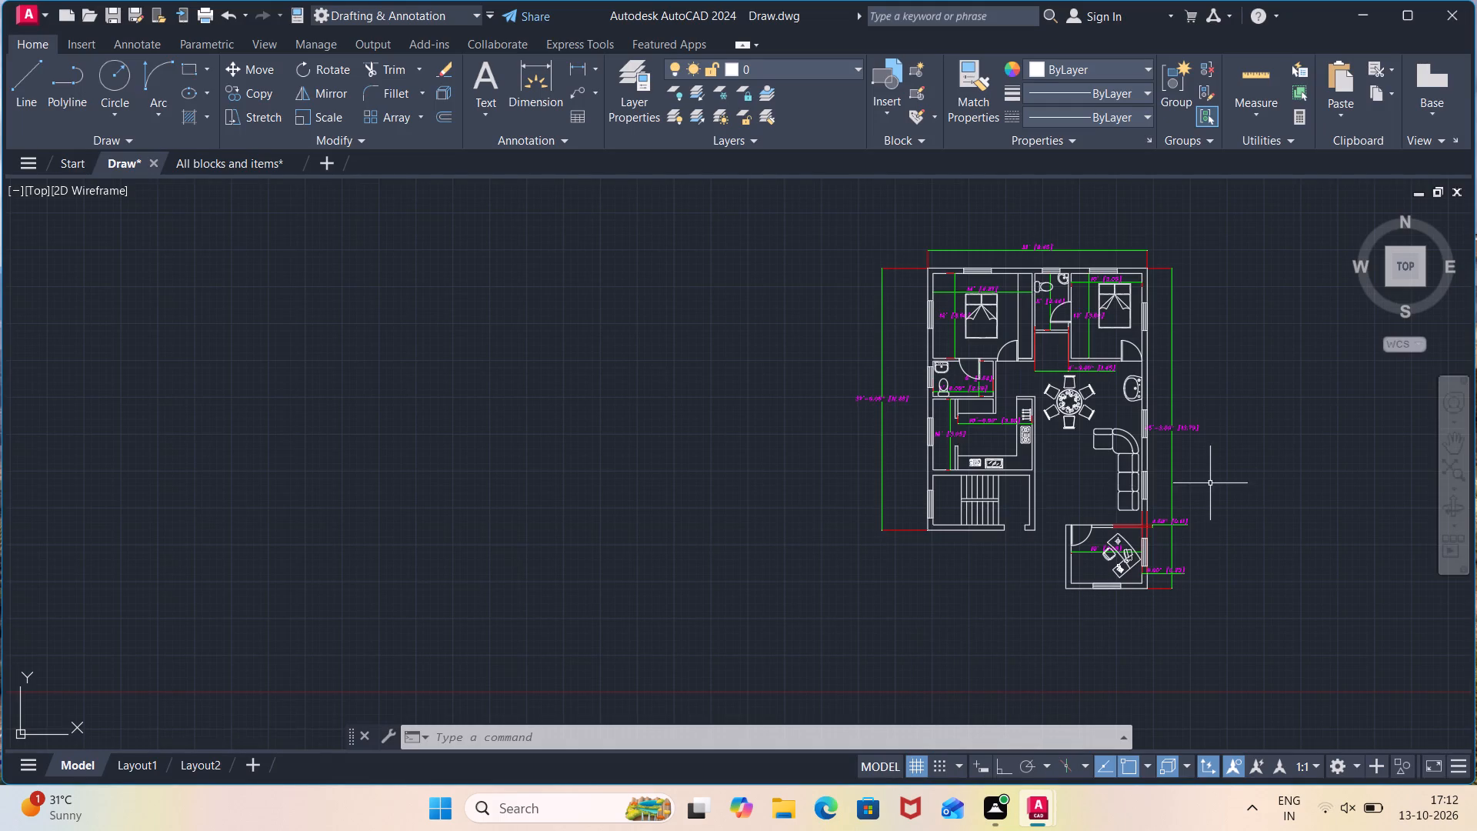
pyautogui.hotkey('ctrl', 'p')
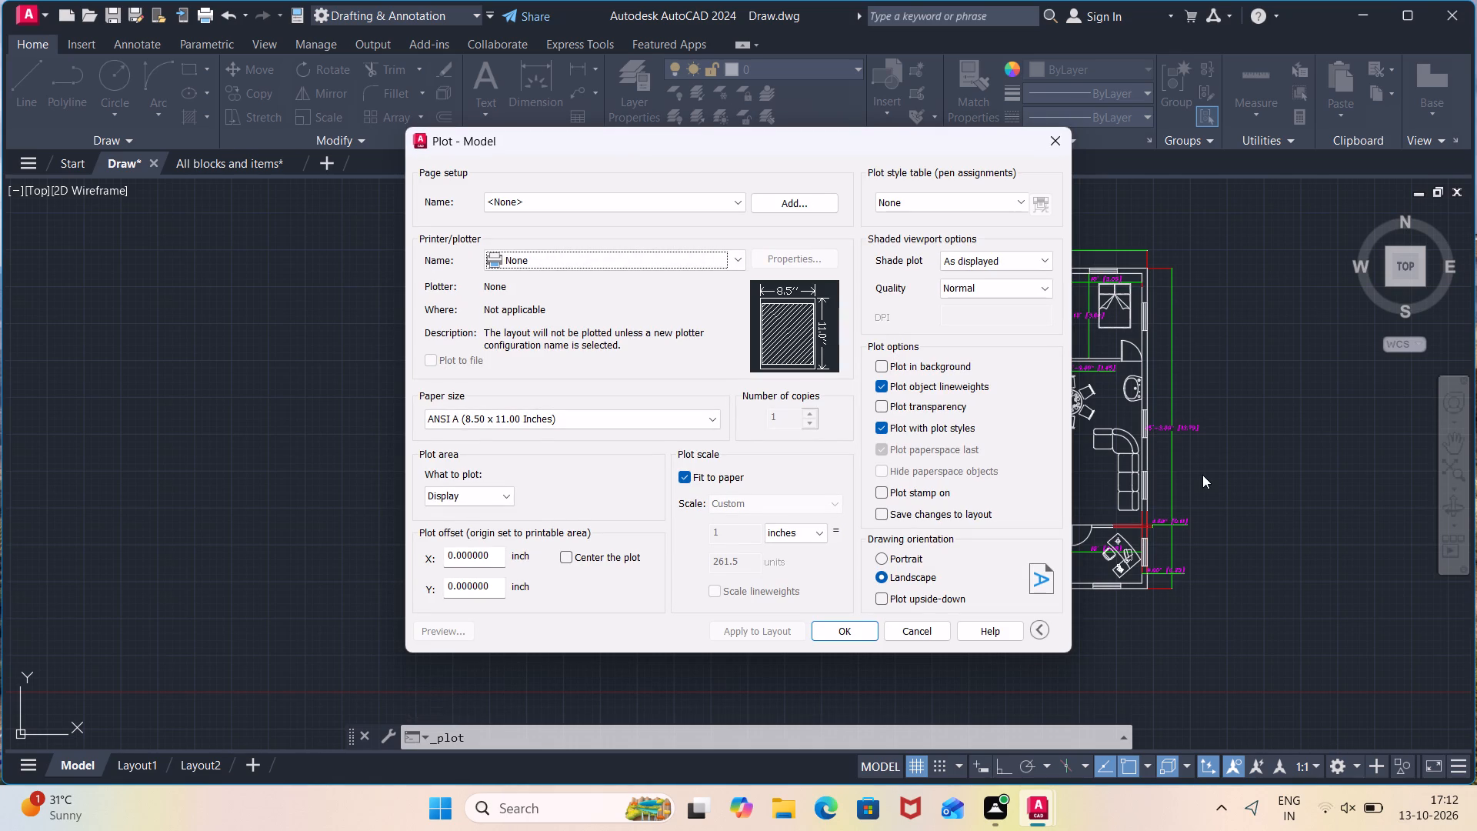
pyautogui.click(743, 263)
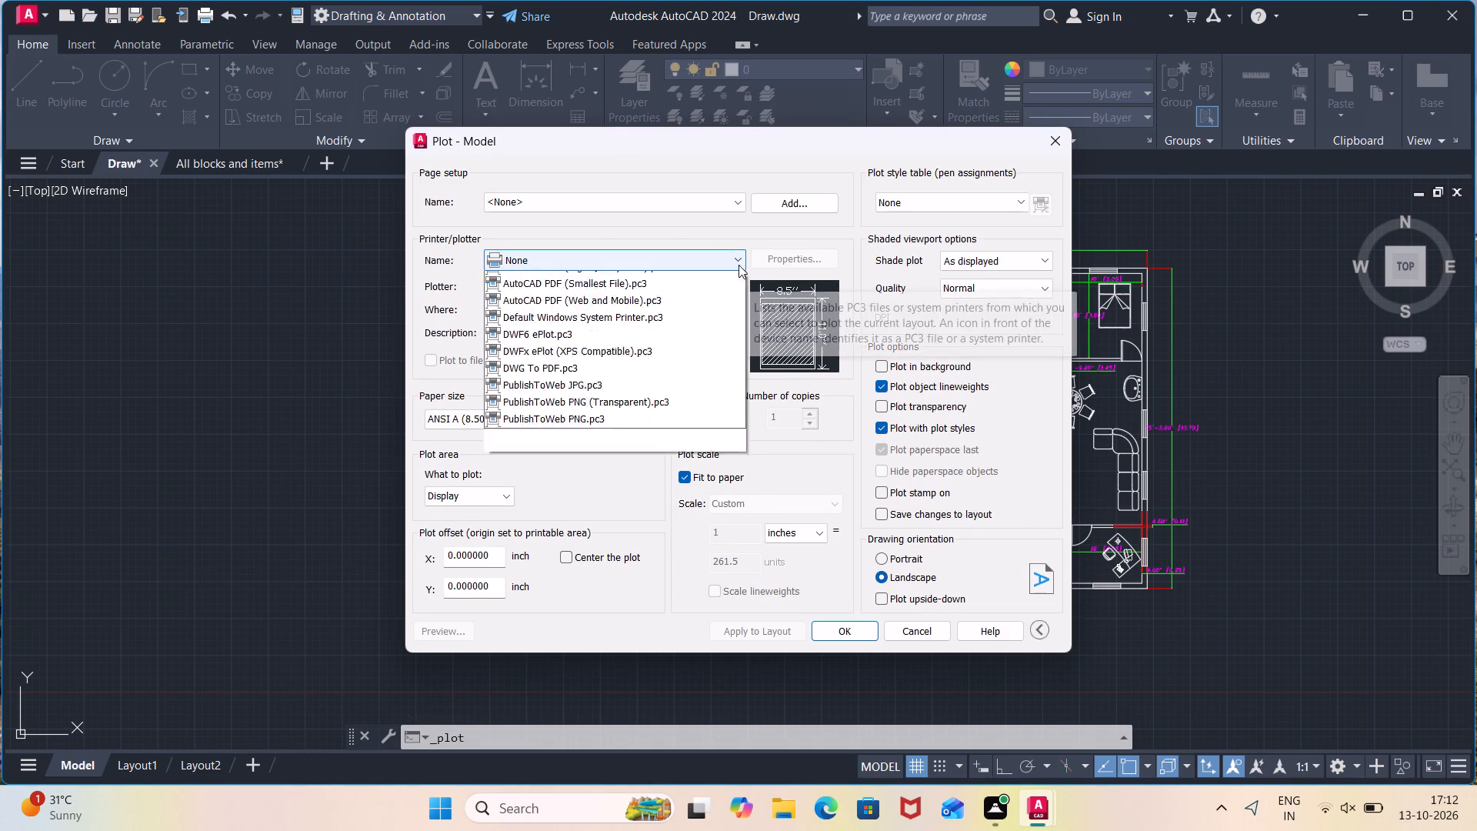
pyautogui.click(690, 308)
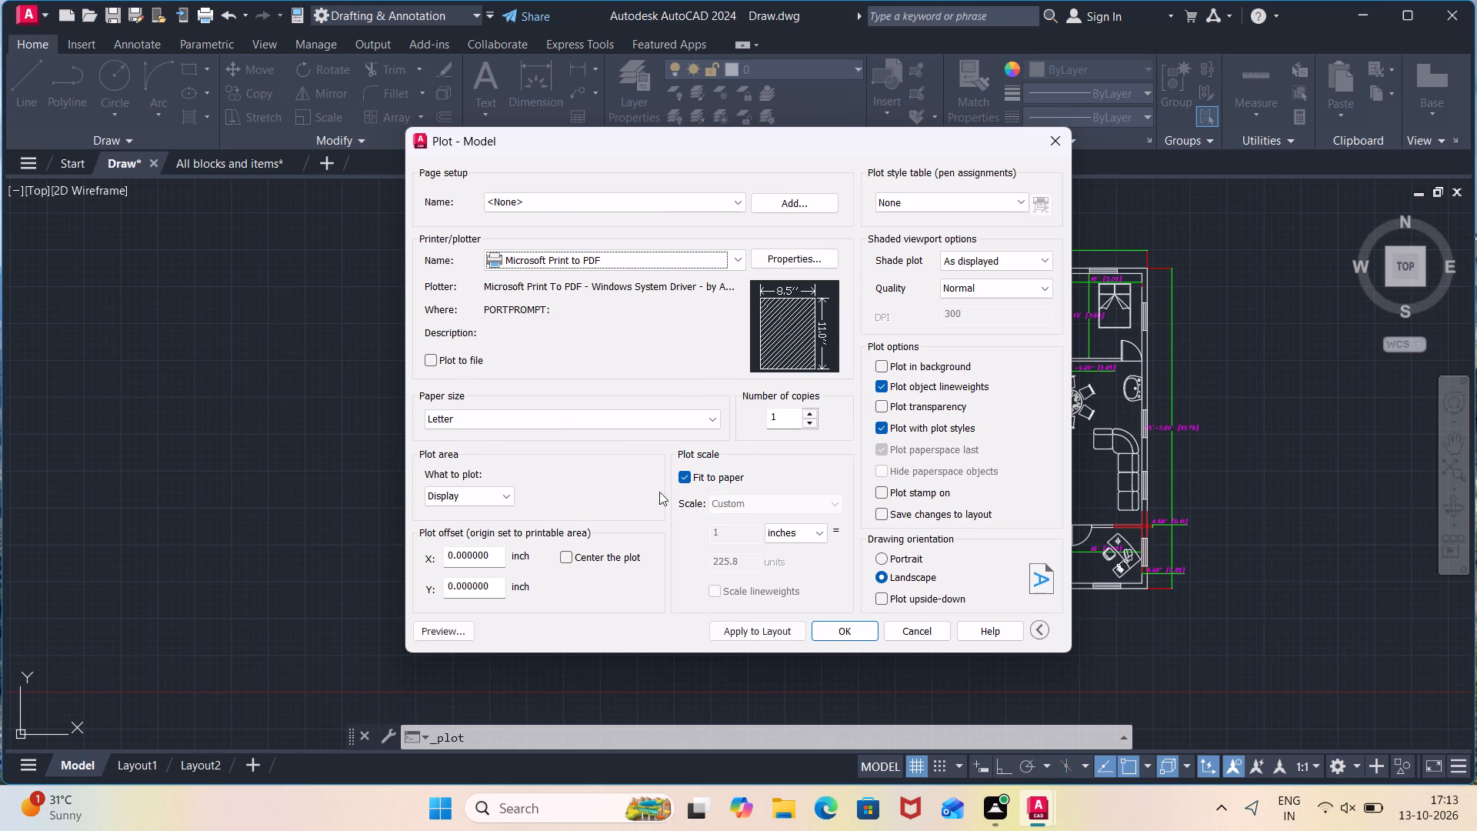
pyautogui.click(504, 499)
pyautogui.click(488, 551)
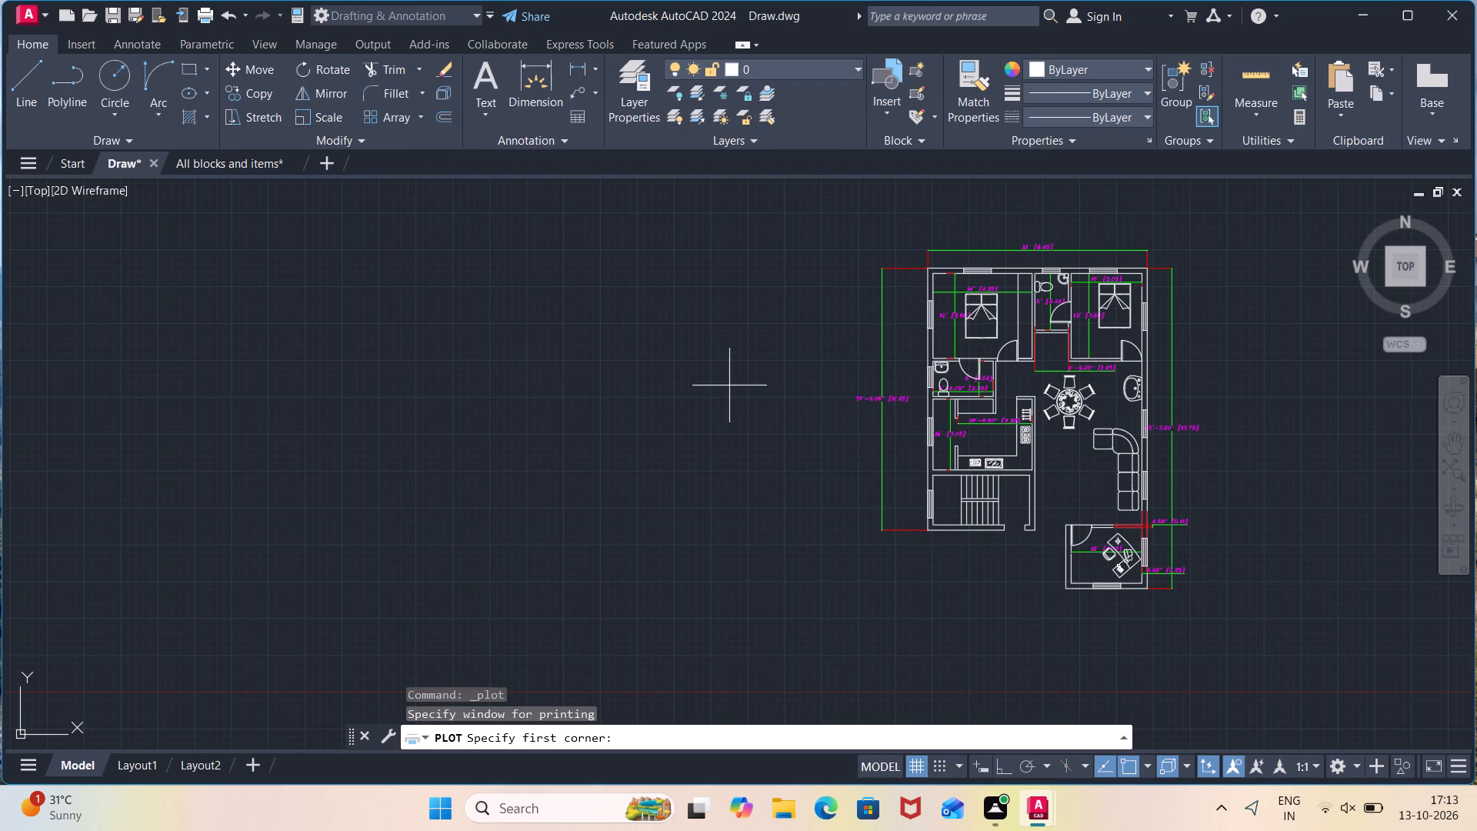
pyautogui.click(863, 207)
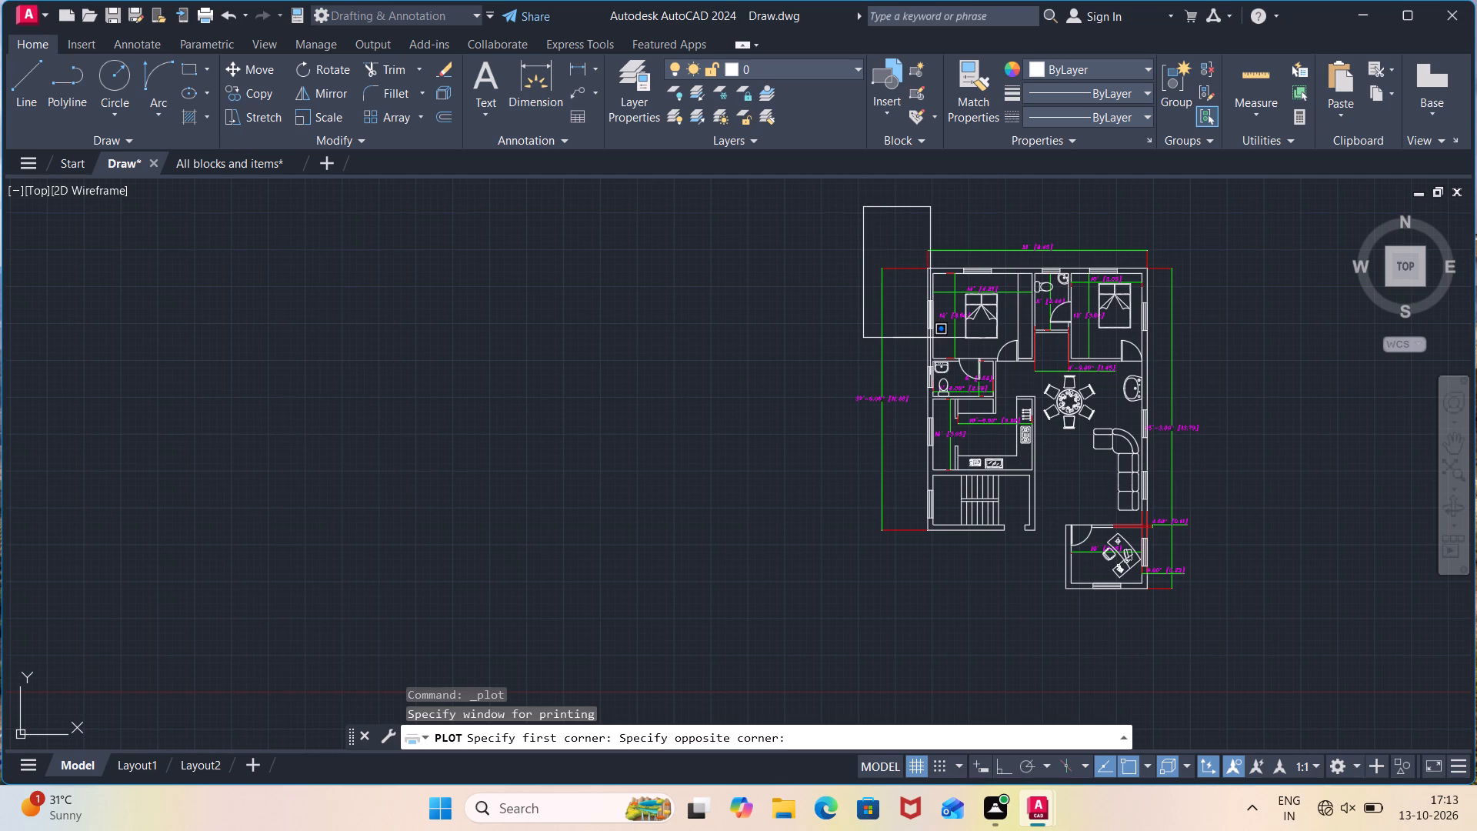
pyautogui.click(1244, 629)
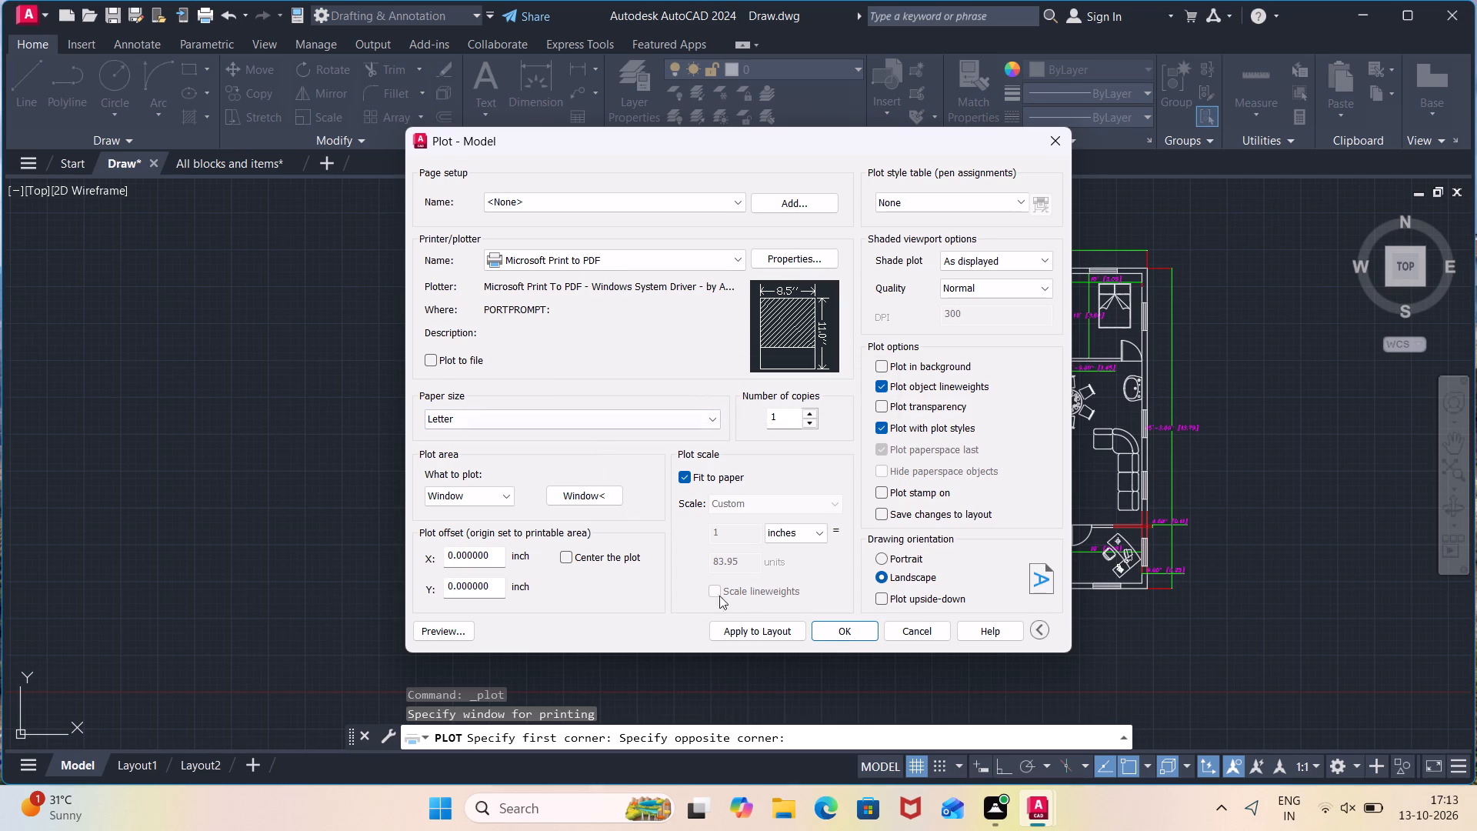
# Run the plot and save the PDF output as draw in the Documents folder.
pyautogui.click(849, 633)
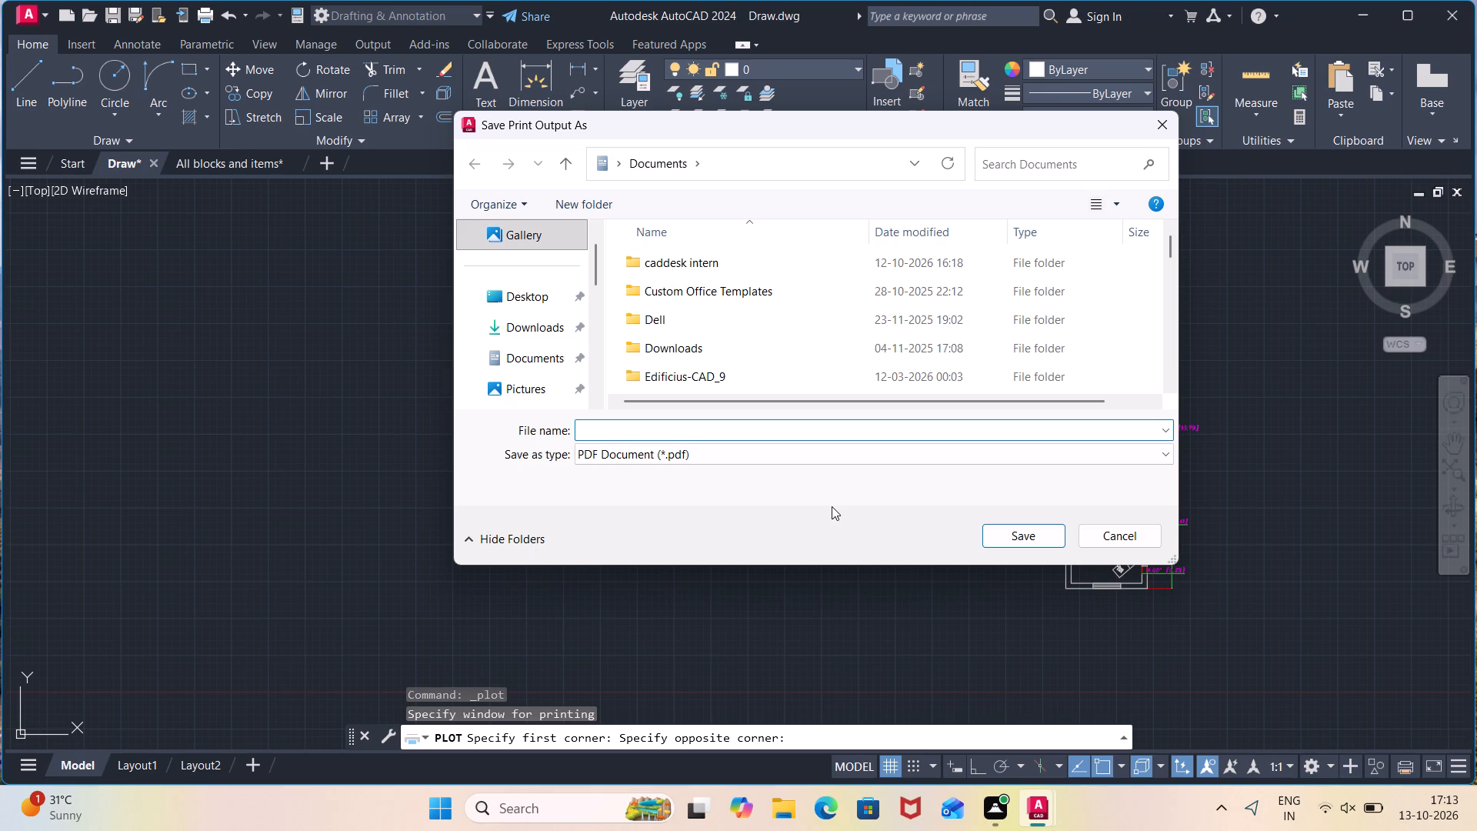
pyautogui.write('draw')
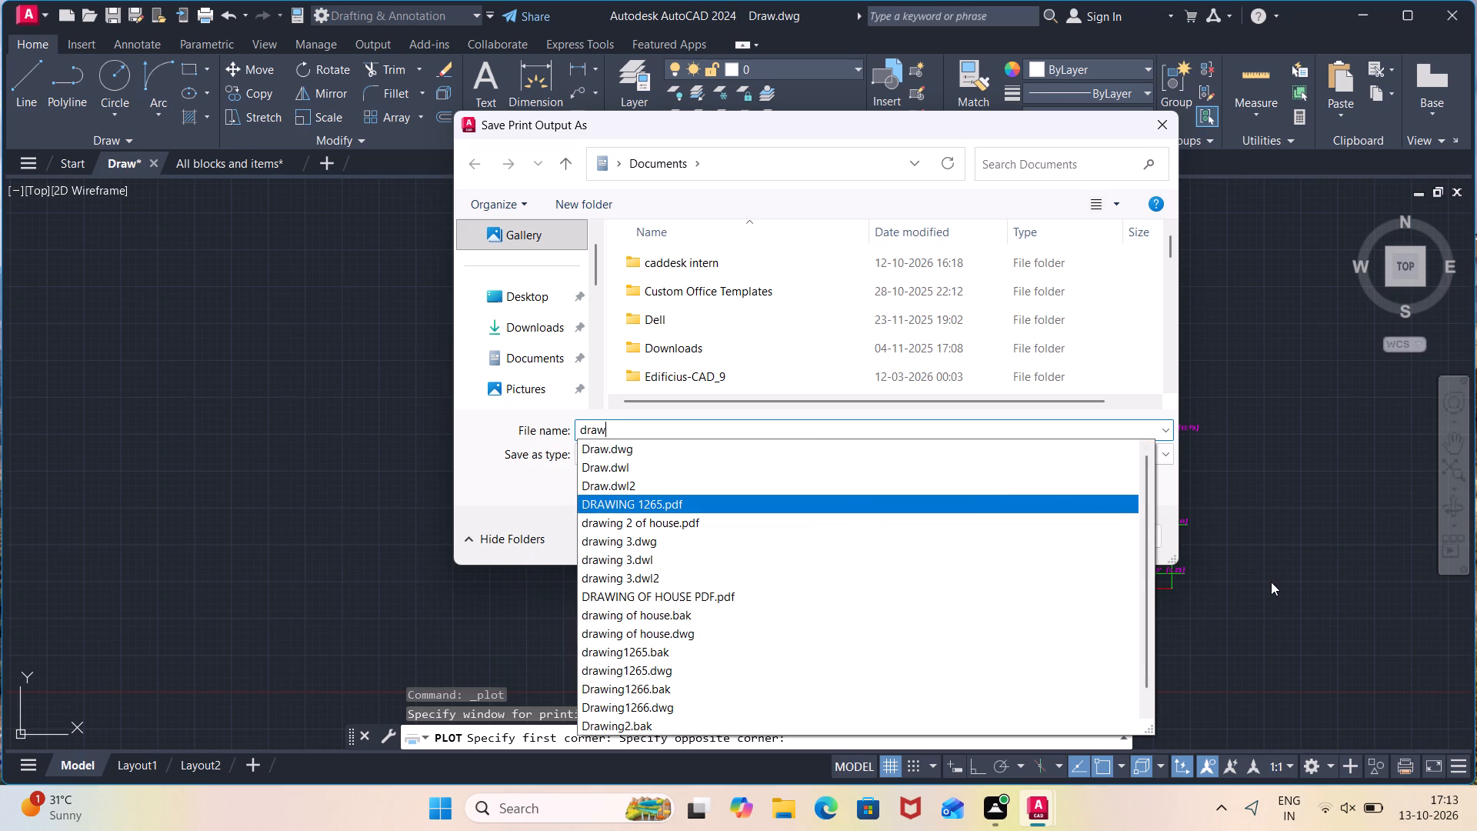
pyautogui.click(1247, 521)
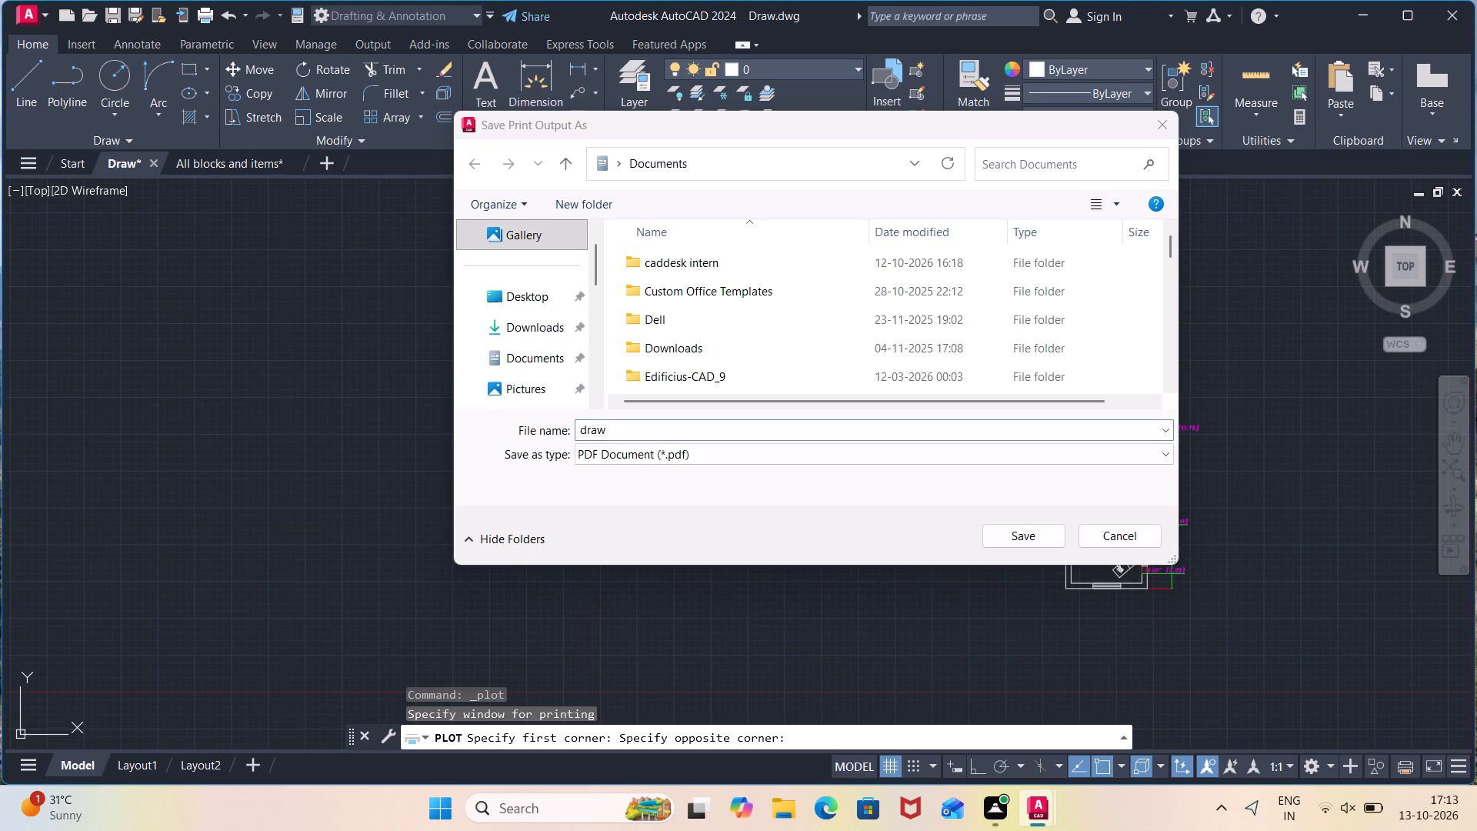
pyautogui.click(1034, 533)
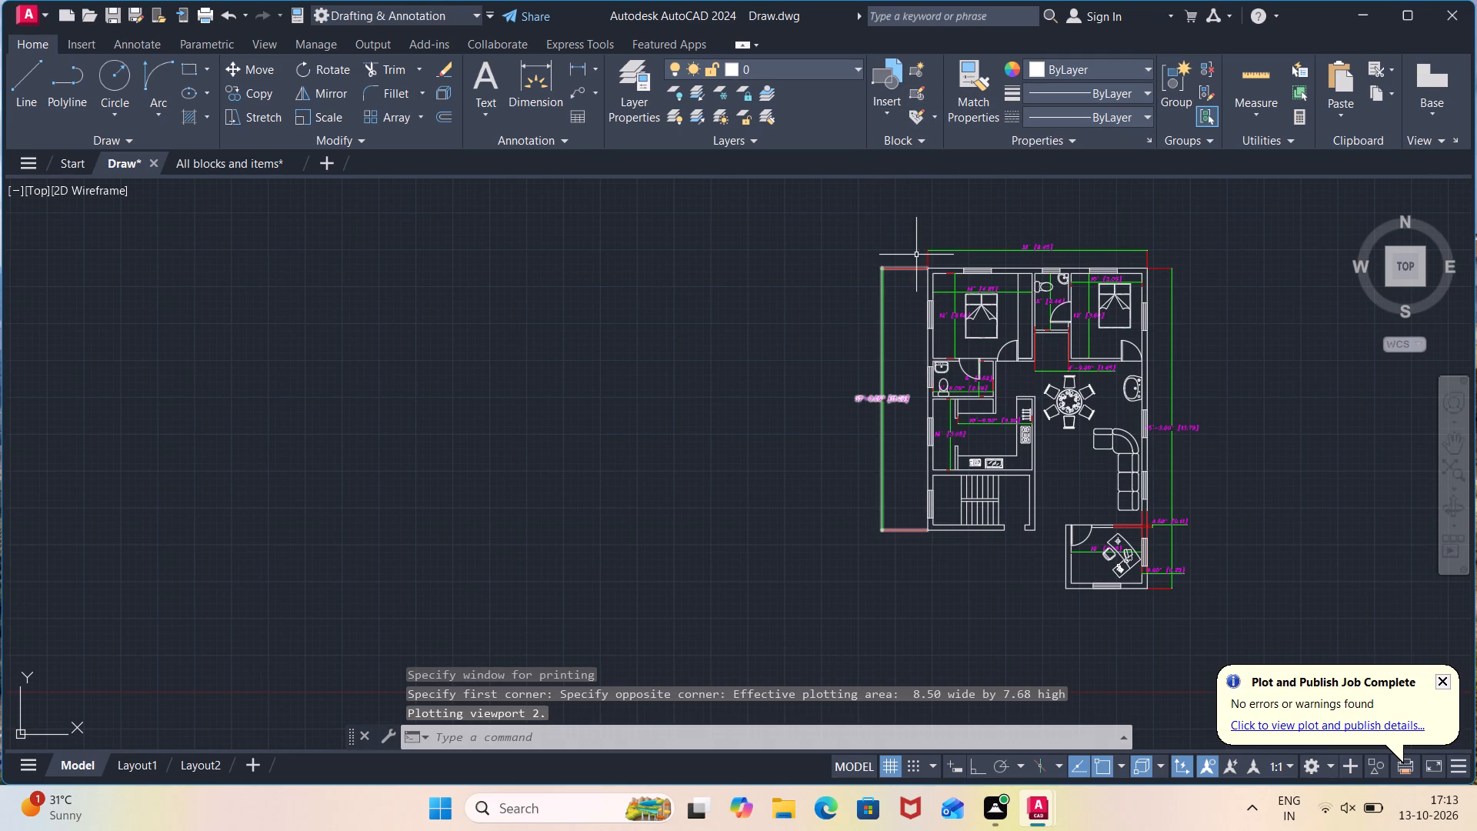
# Close the All blocks and items drawing without saving its changes.
pyautogui.moveTo(945, 225); pyautogui.dragTo(585, 211, button='middle')
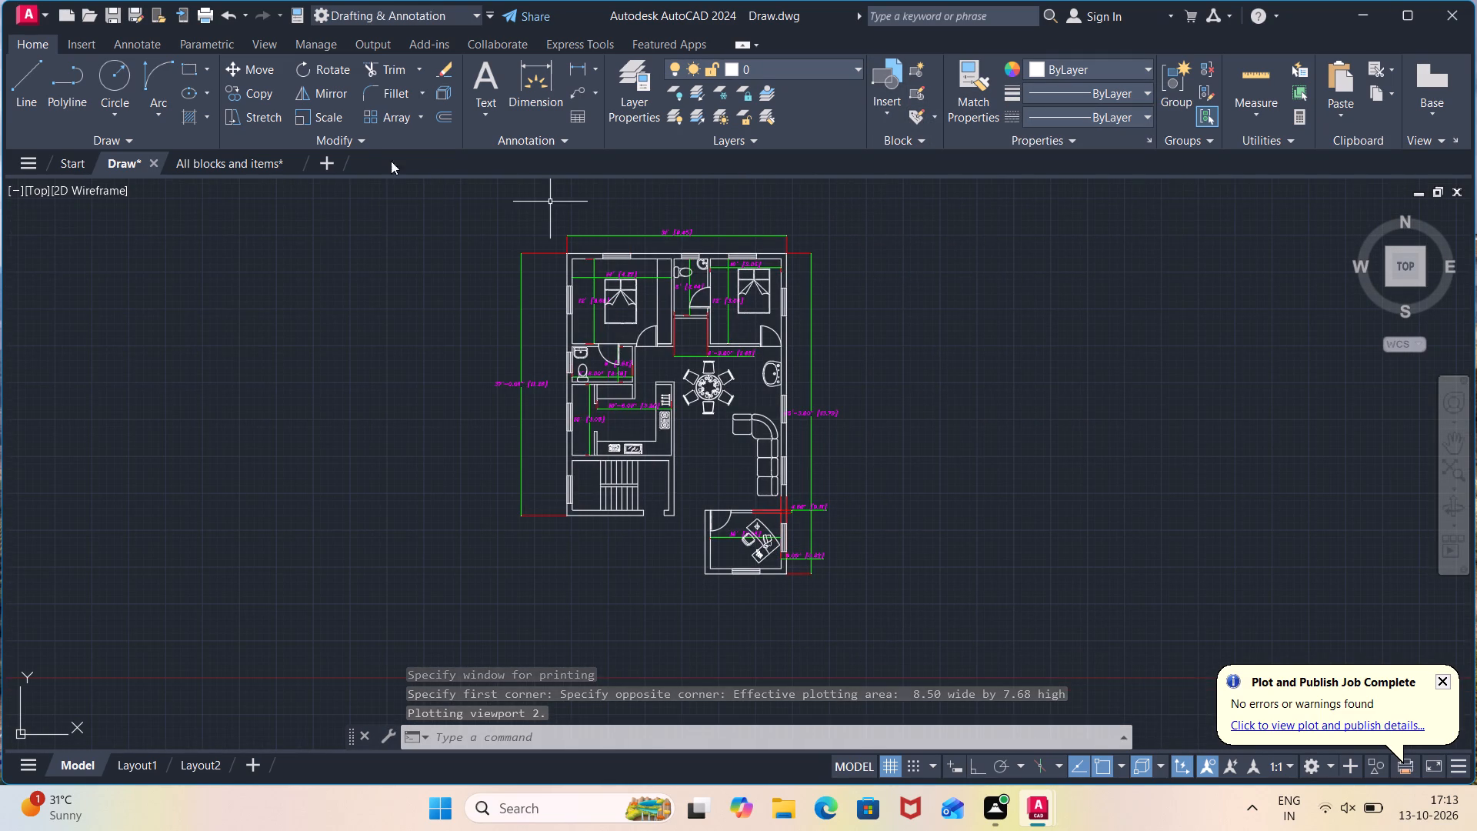
pyautogui.click(293, 165)
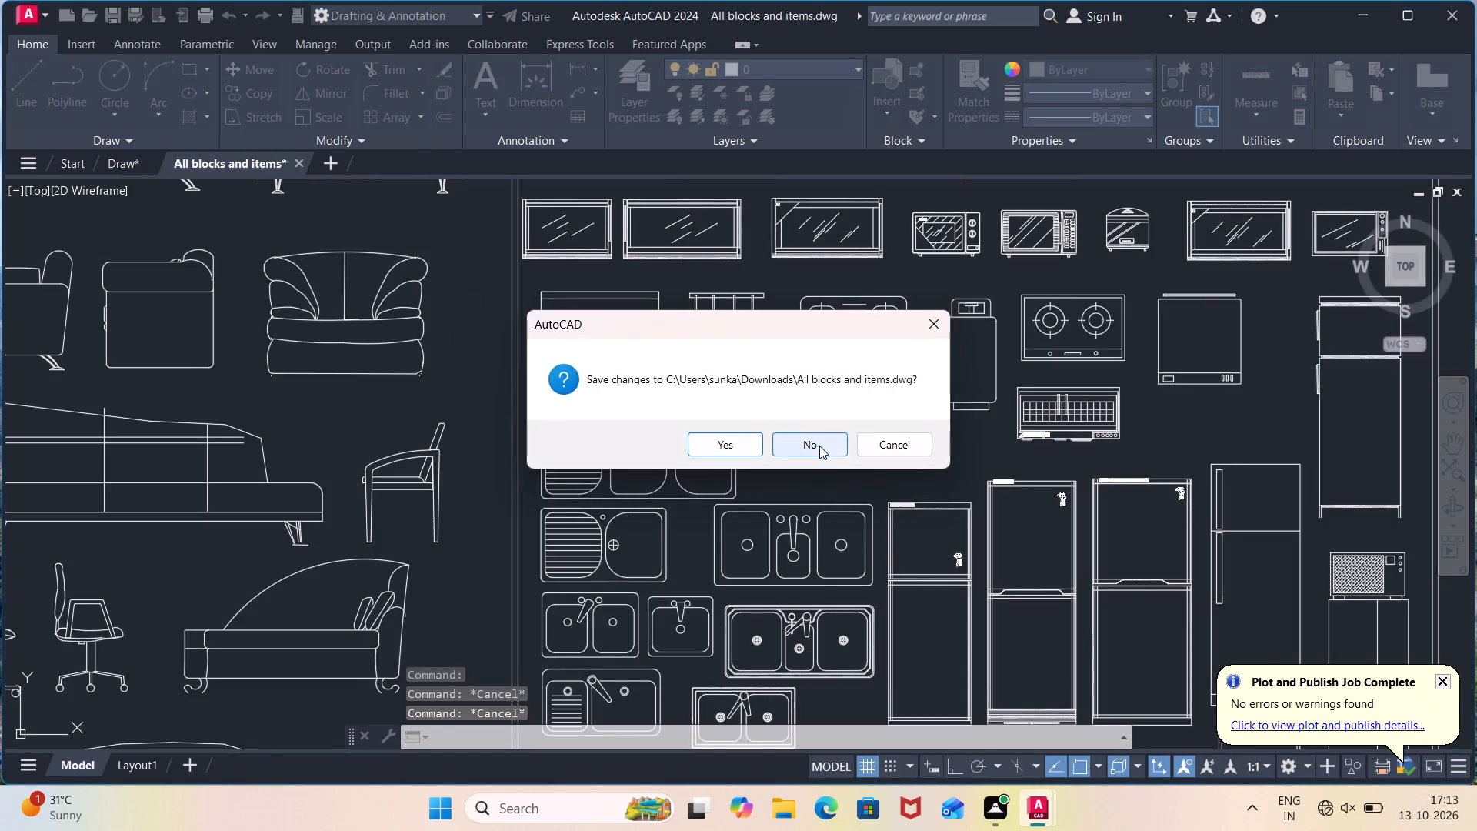
pyautogui.click(819, 446)
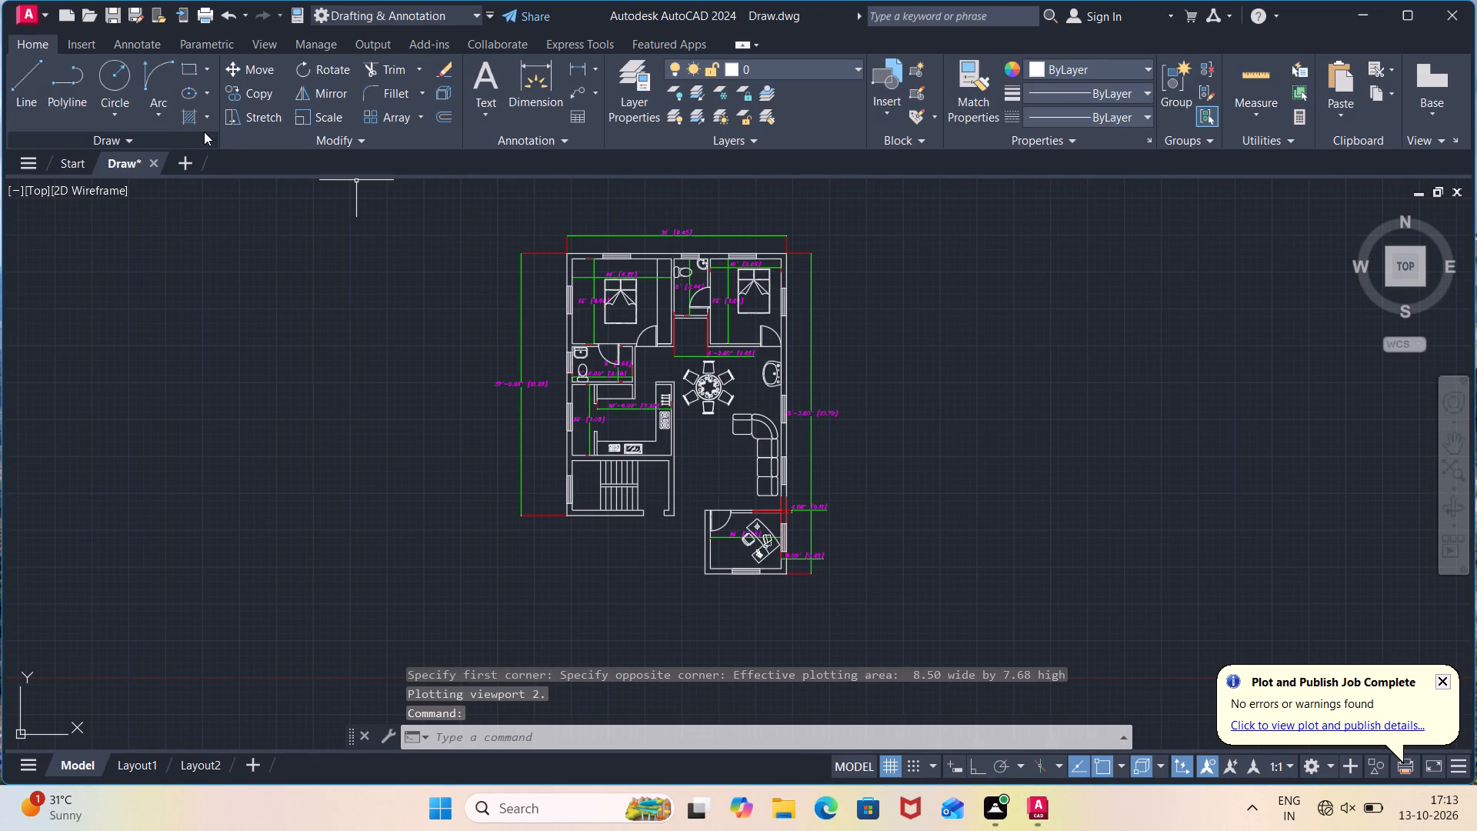
# Hatch the outer and partition walls around the two bedrooms and two bathrooms with a solid fill in colour 248,215,49.
pyautogui.click(194, 121)
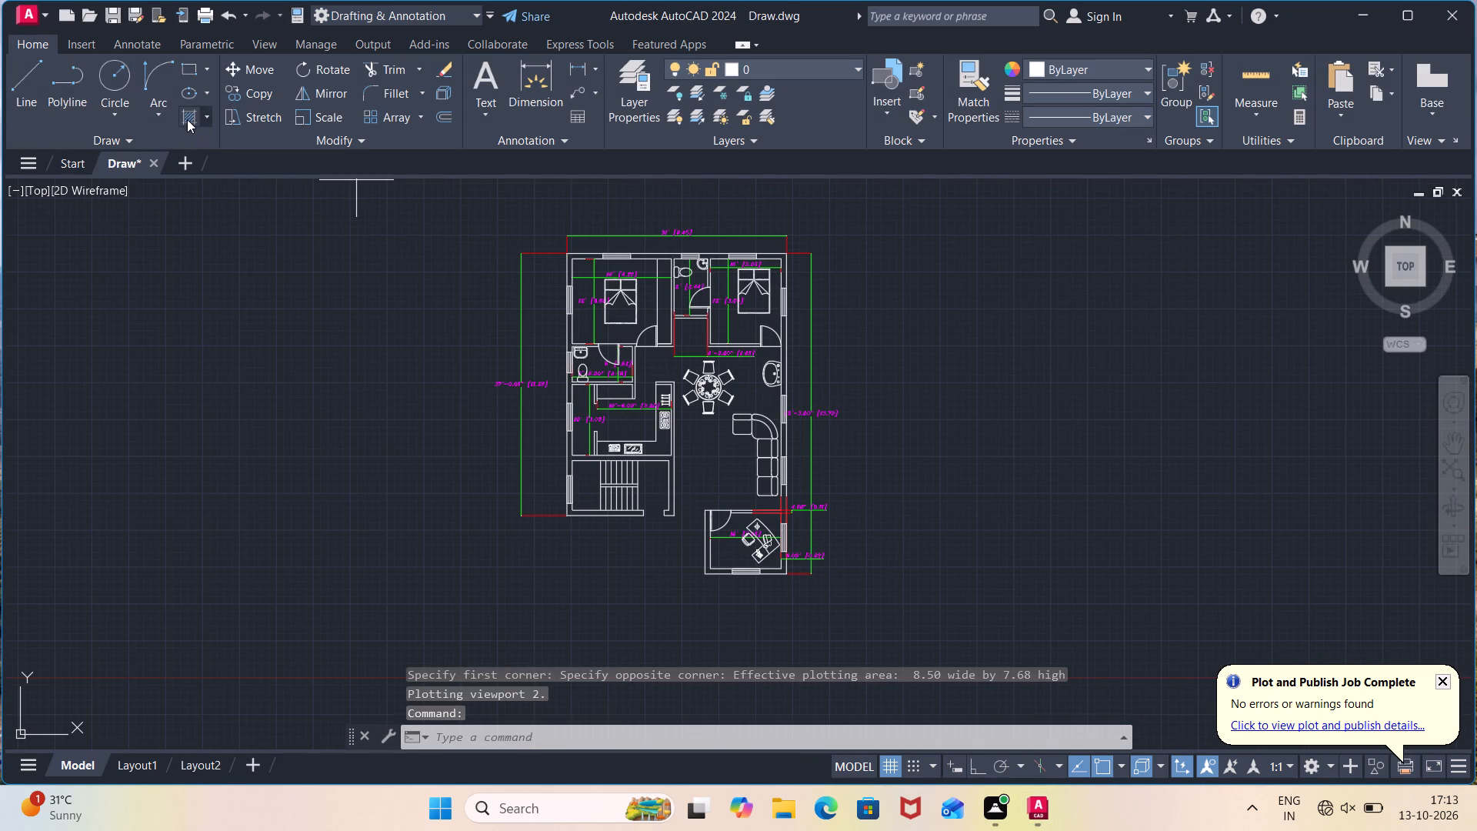
pyautogui.click(187, 119)
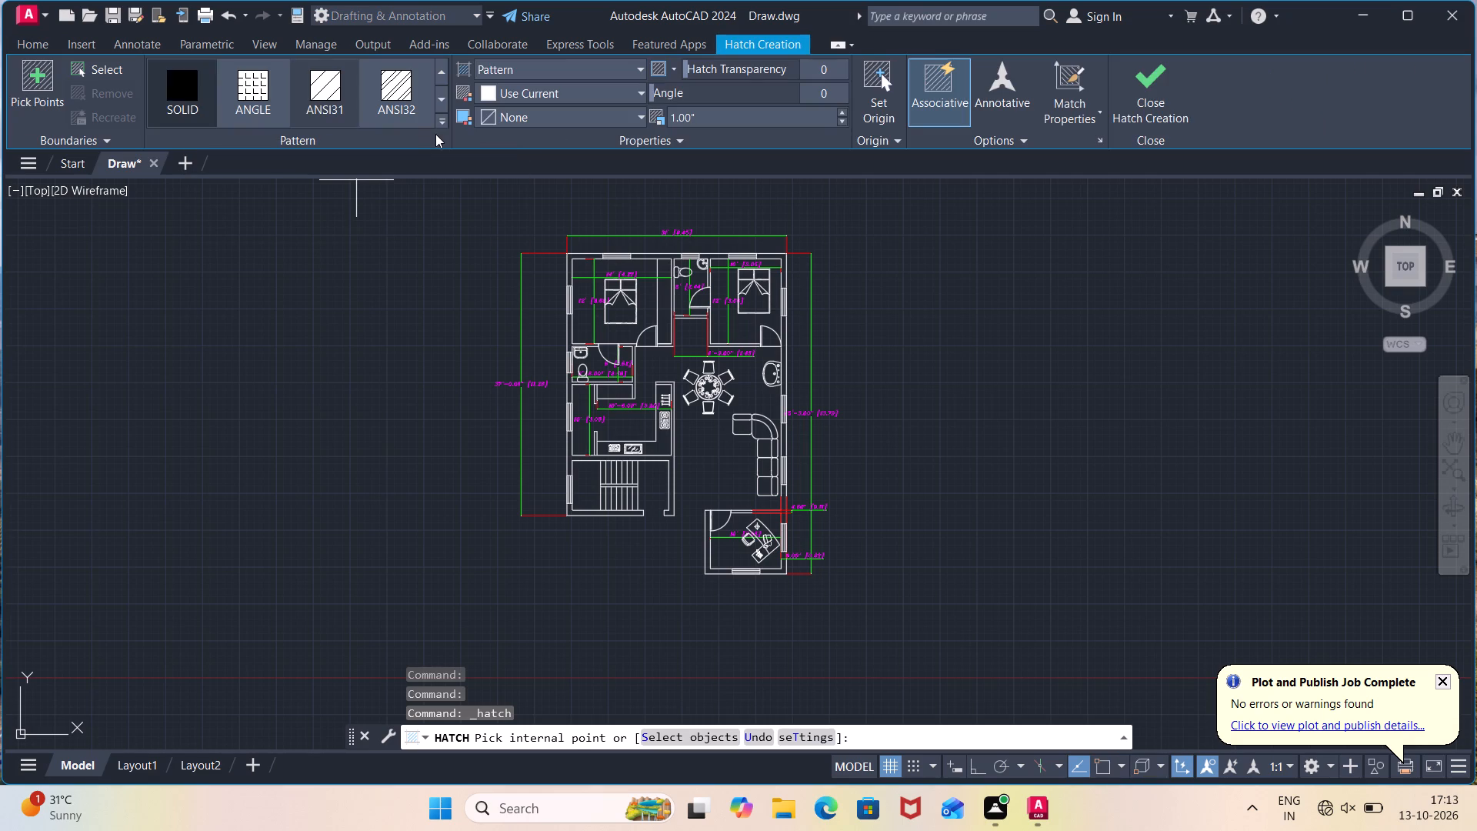
pyautogui.click(487, 92)
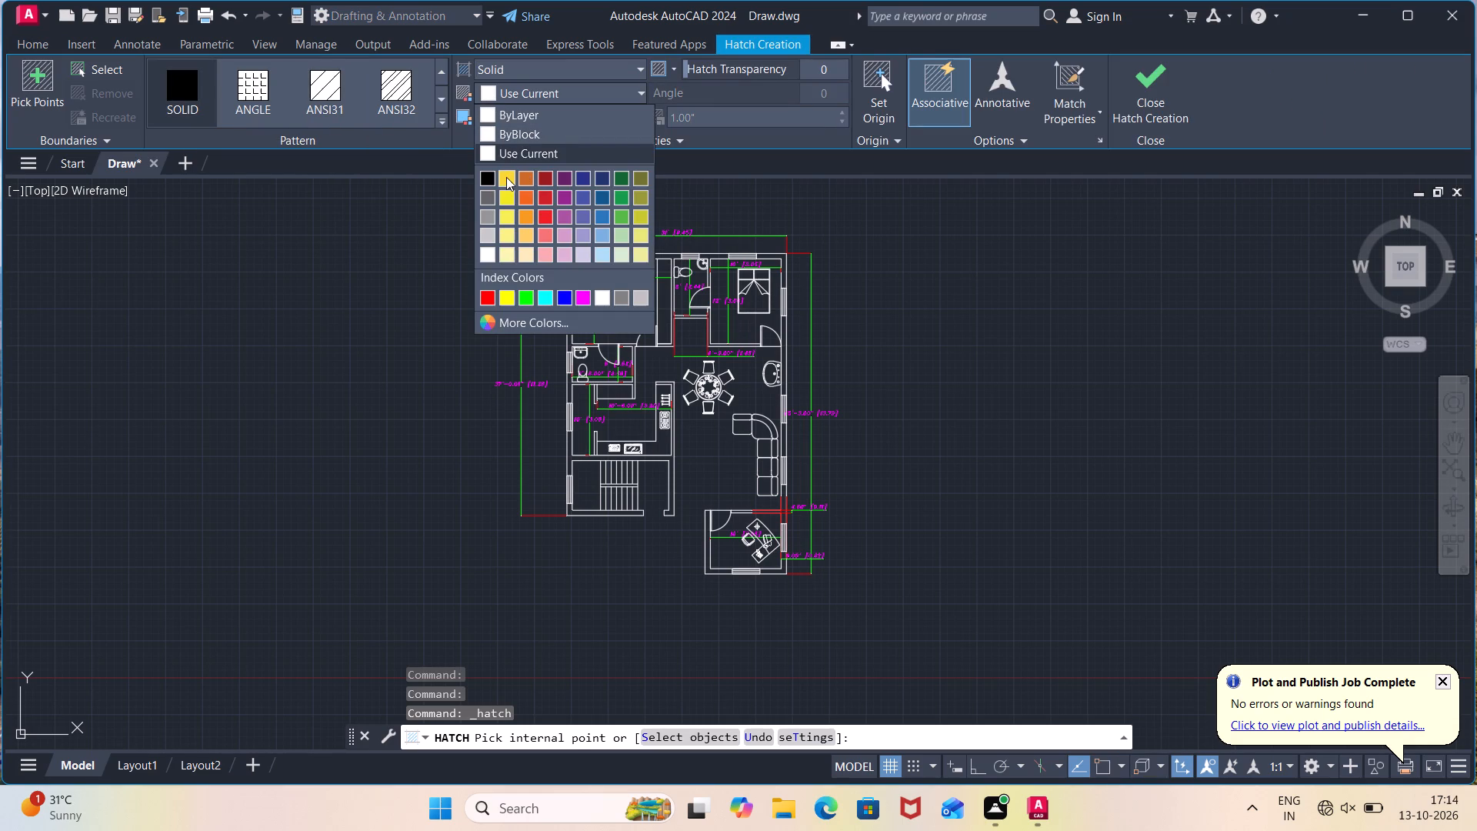
pyautogui.click(506, 177)
pyautogui.scroll(2, 583, 285)
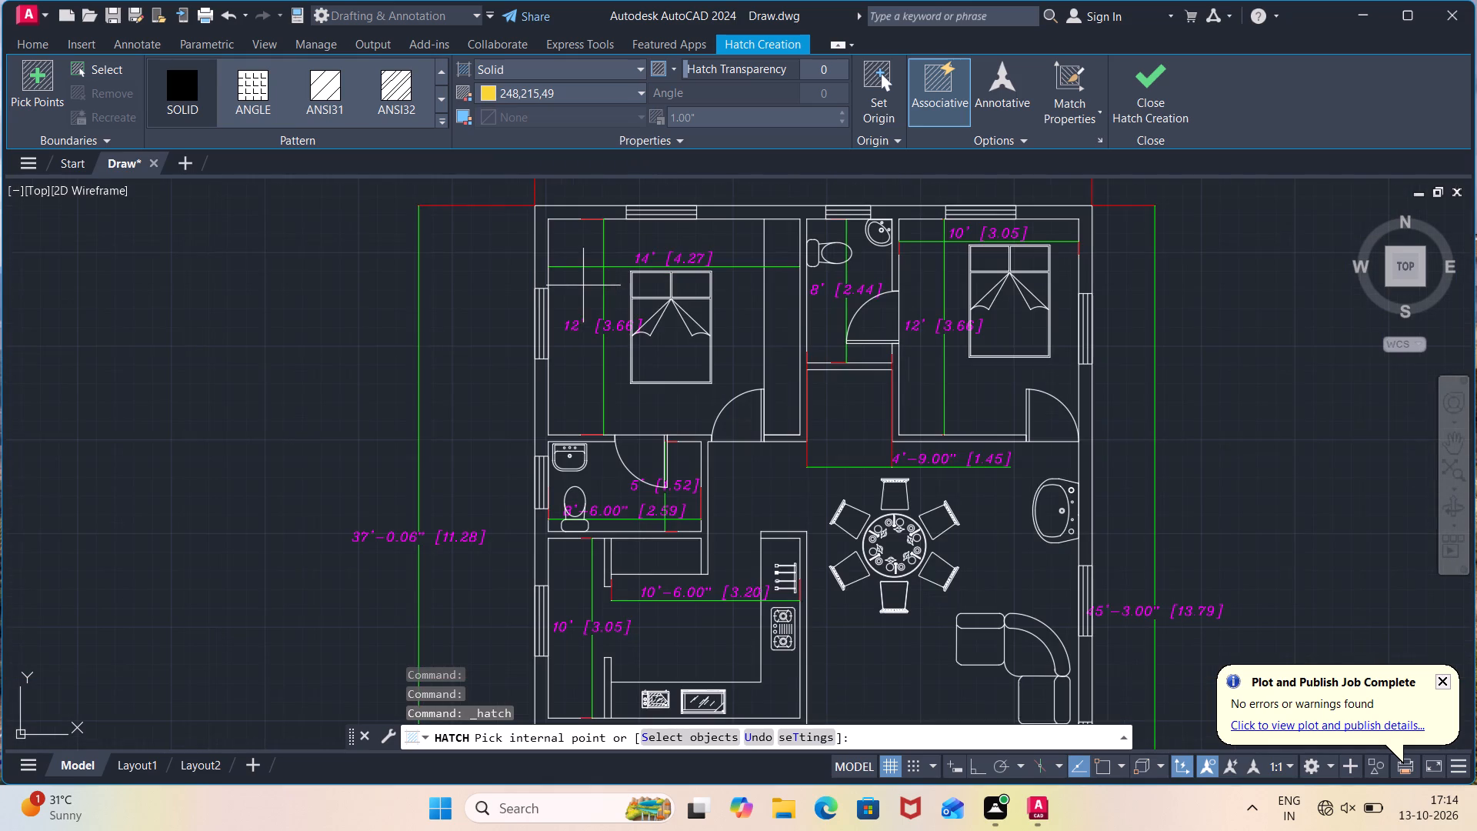
pyautogui.click(535, 256)
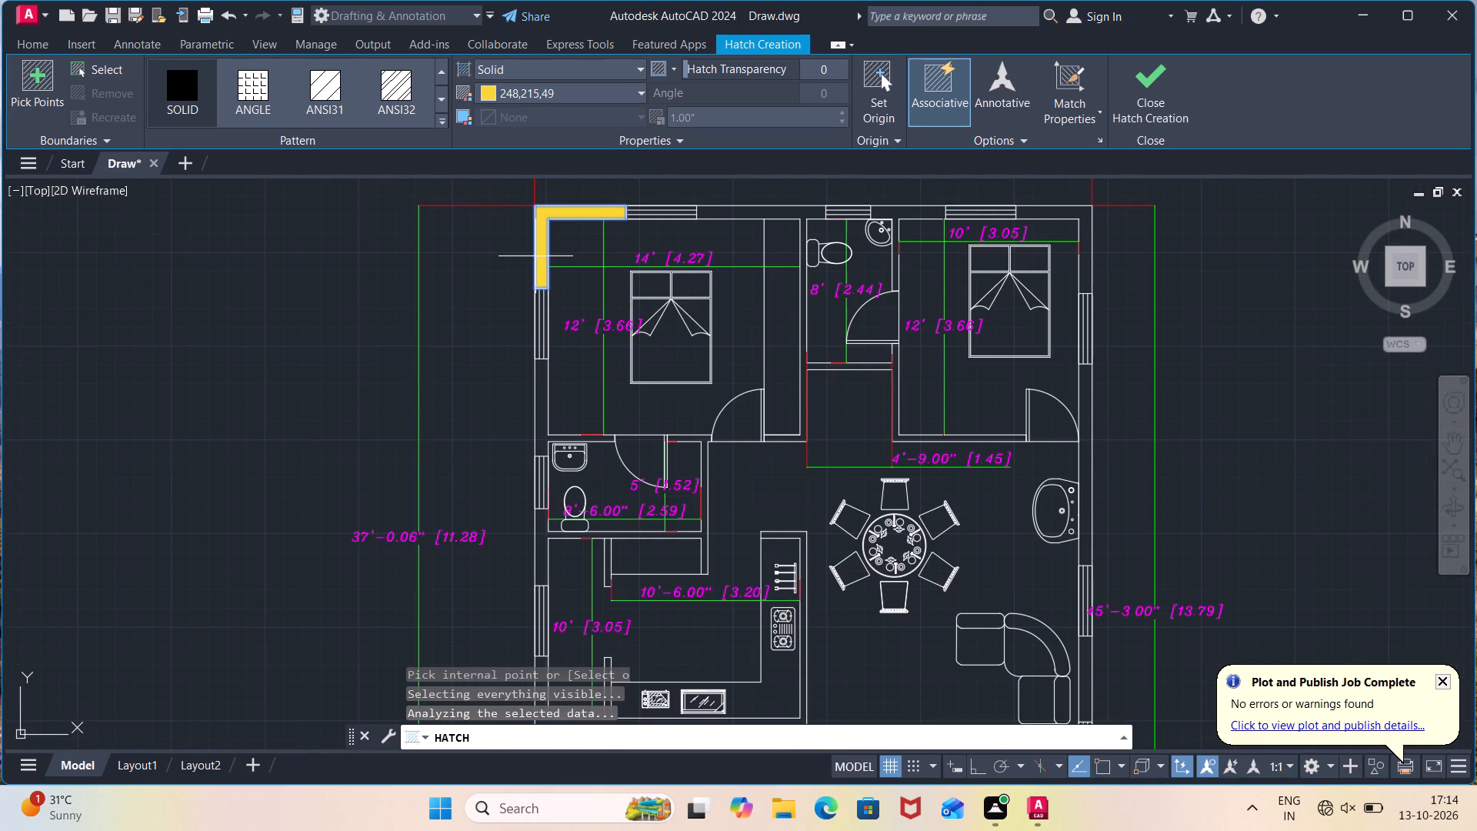
pyautogui.click(915, 215)
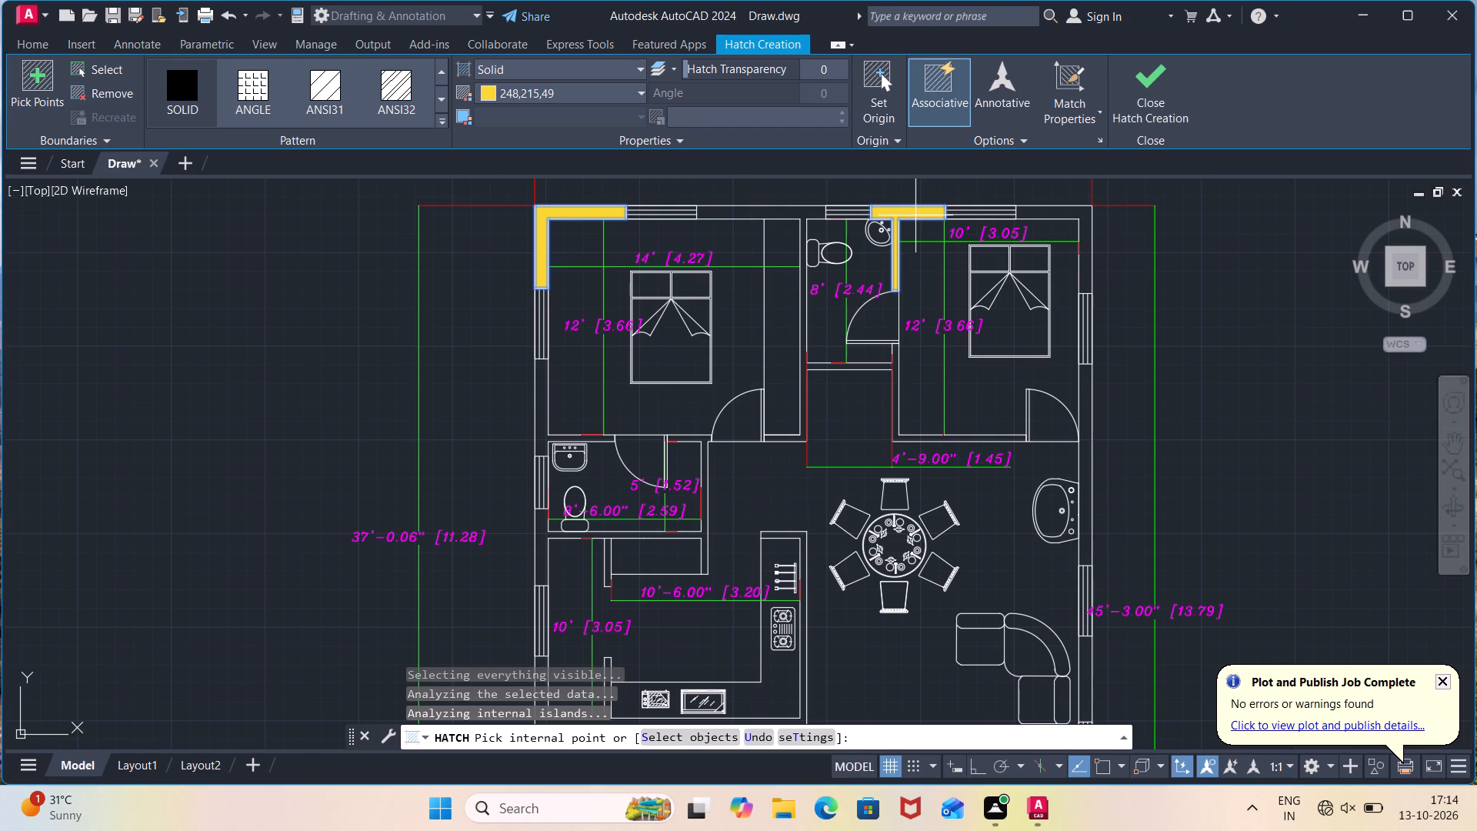
pyautogui.click(780, 212)
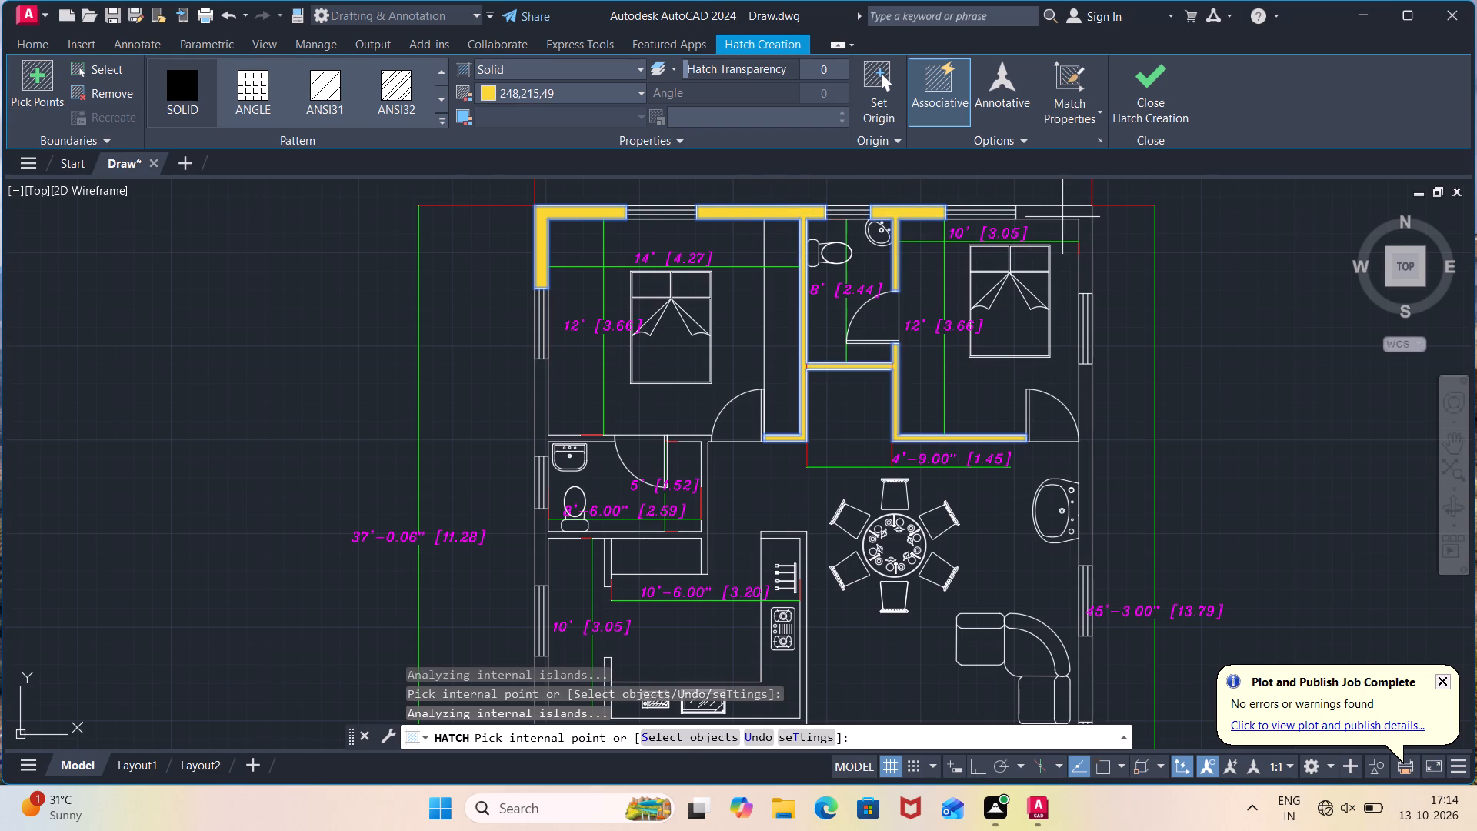
pyautogui.click(1066, 214)
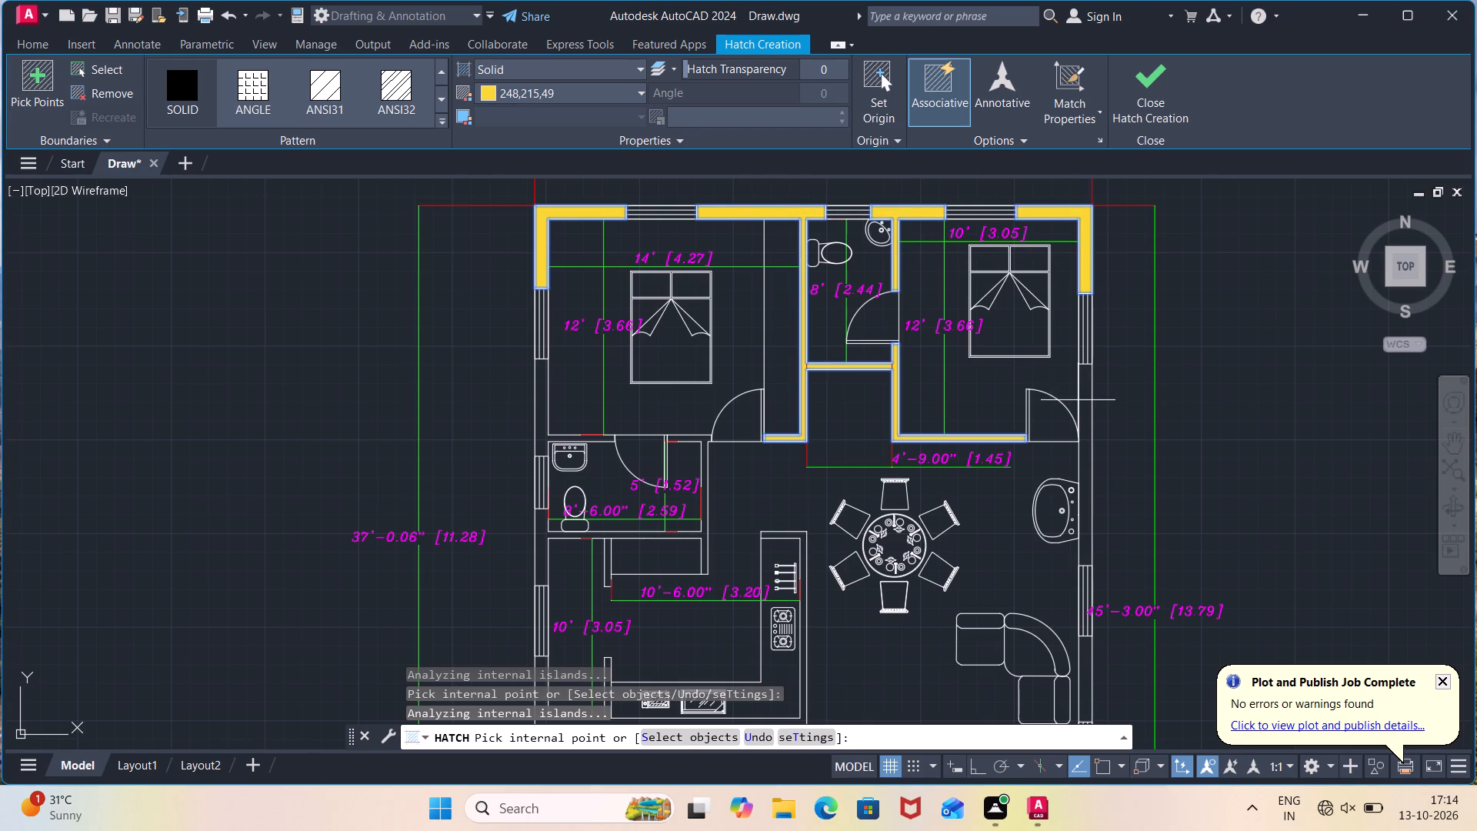
pyautogui.click(1084, 384)
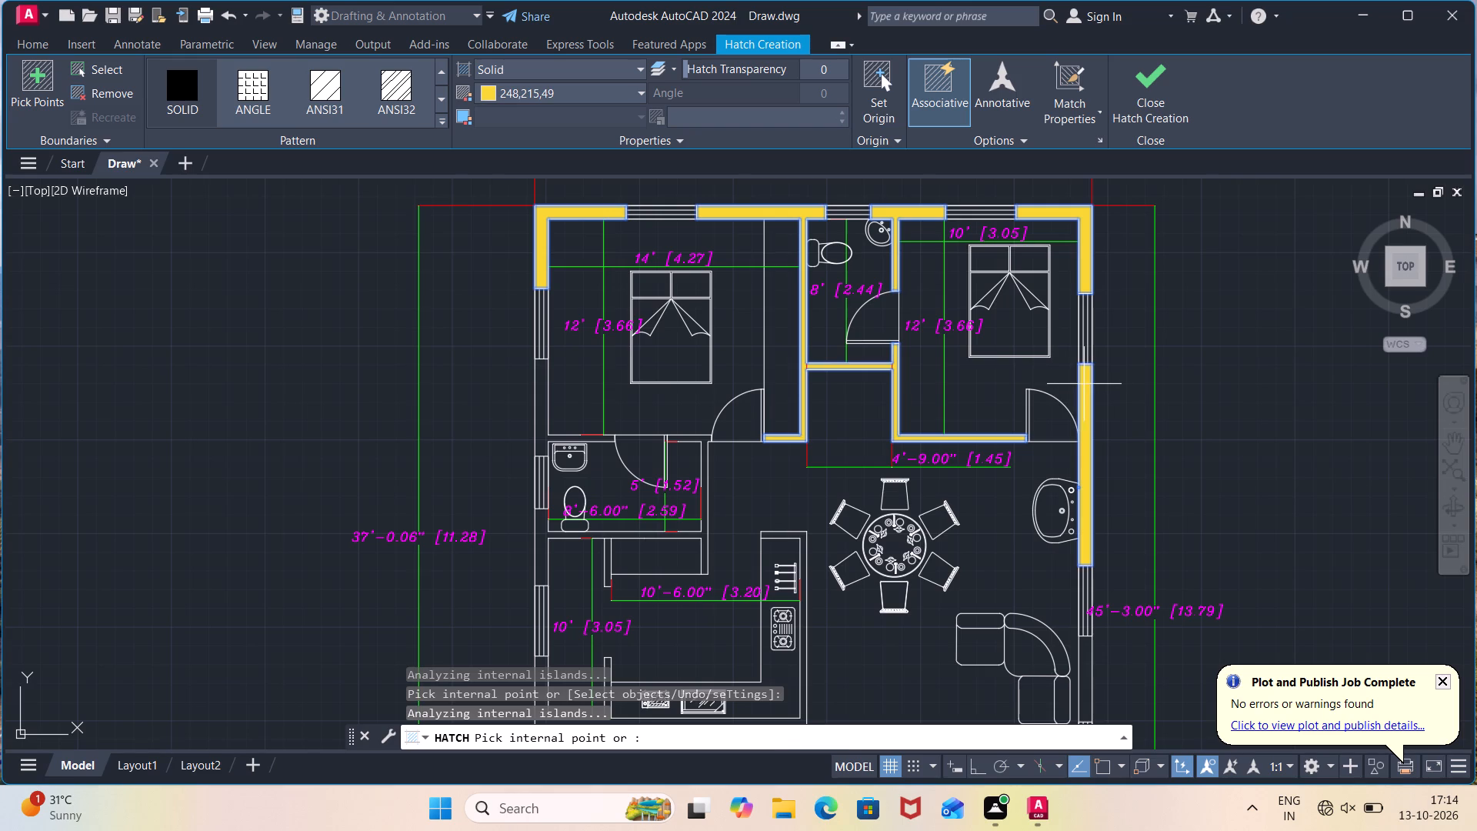
pyautogui.click(542, 413)
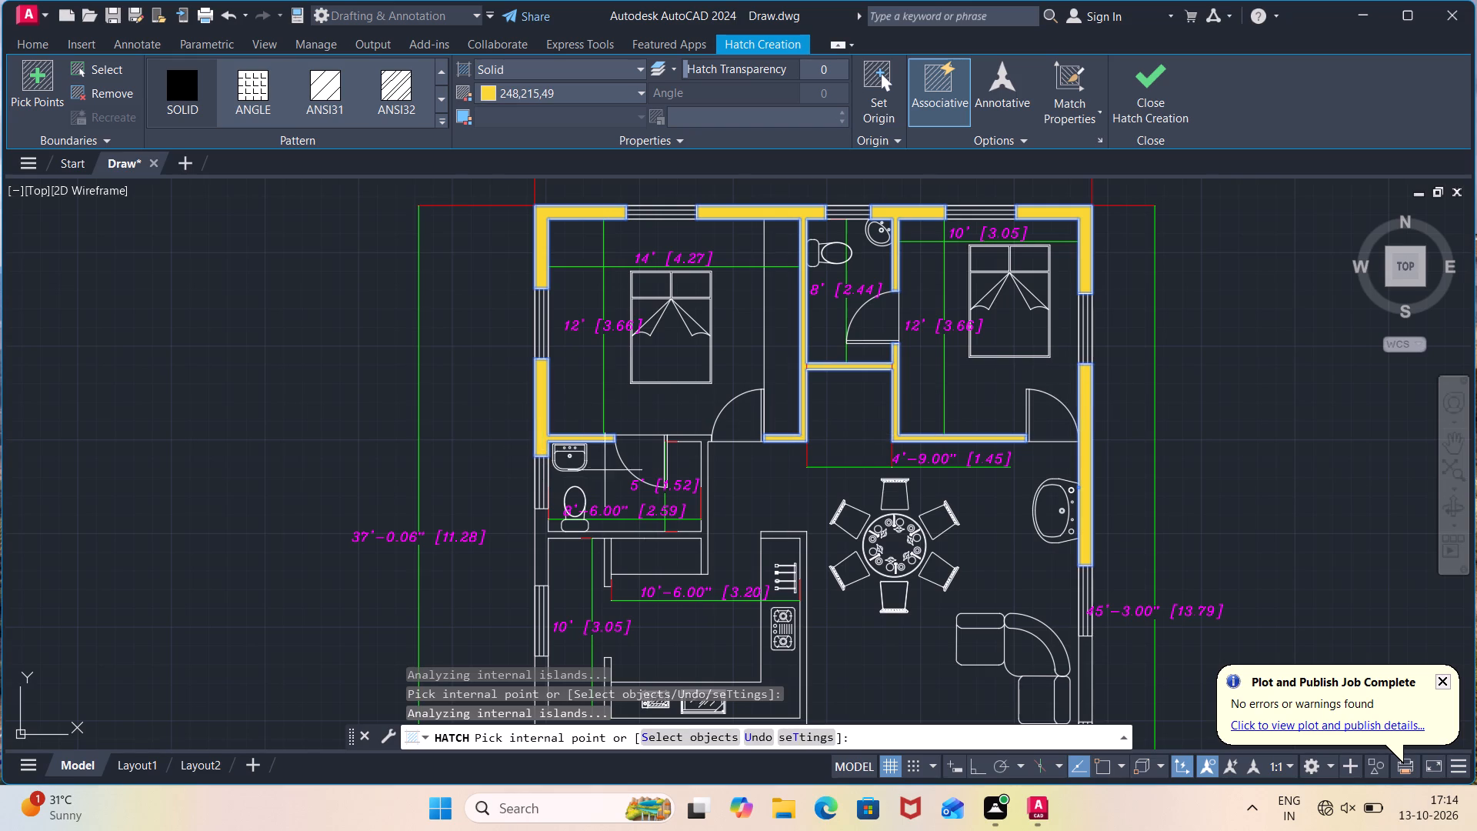
pyautogui.click(698, 437)
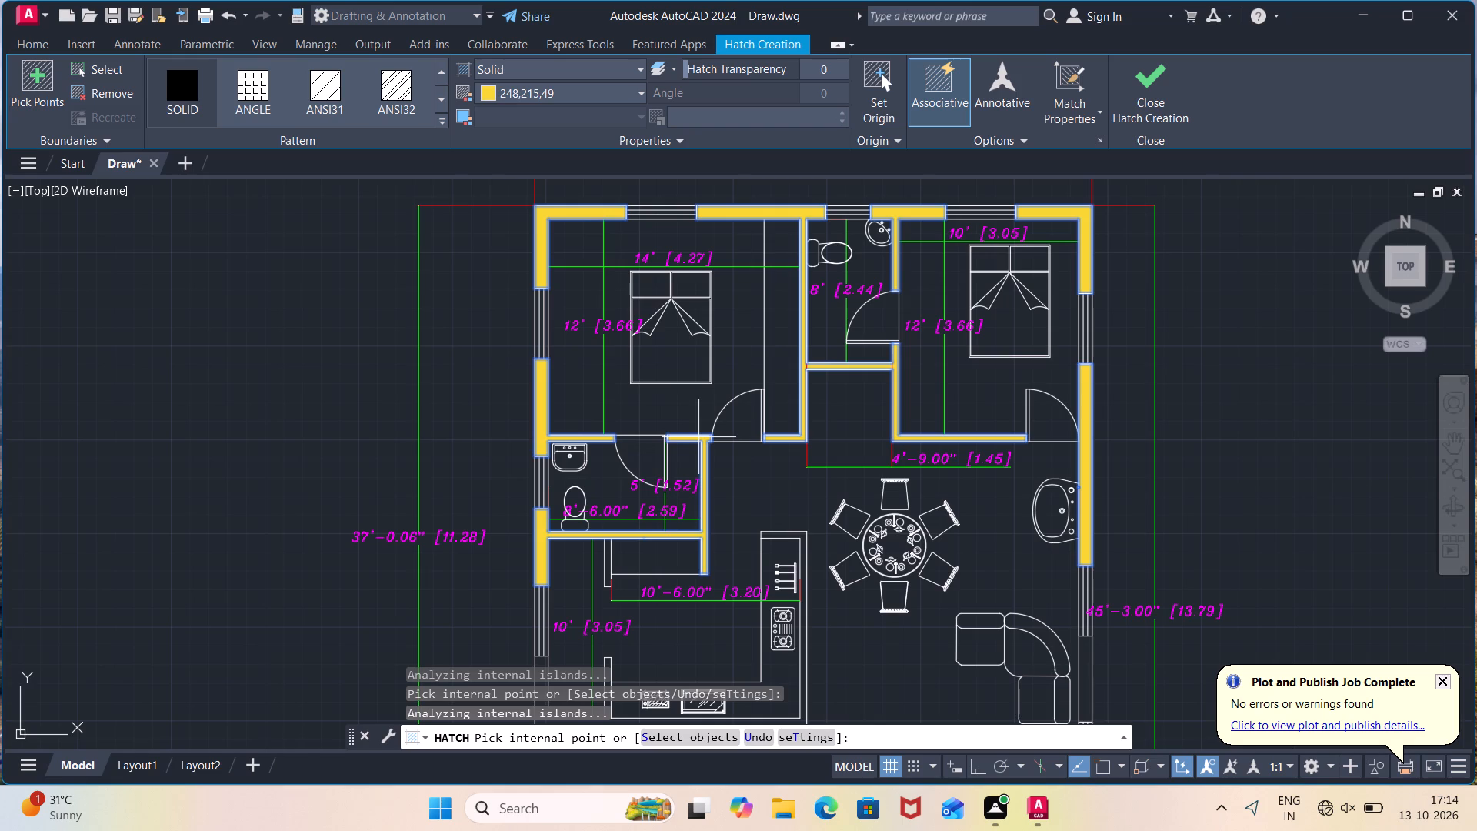
# Extend the solid yellow hatch to the kitchen's remaining walls and the staircase's north and east walls.
pyautogui.moveTo(708, 382); pyautogui.dragTo(705, 208, button='middle')
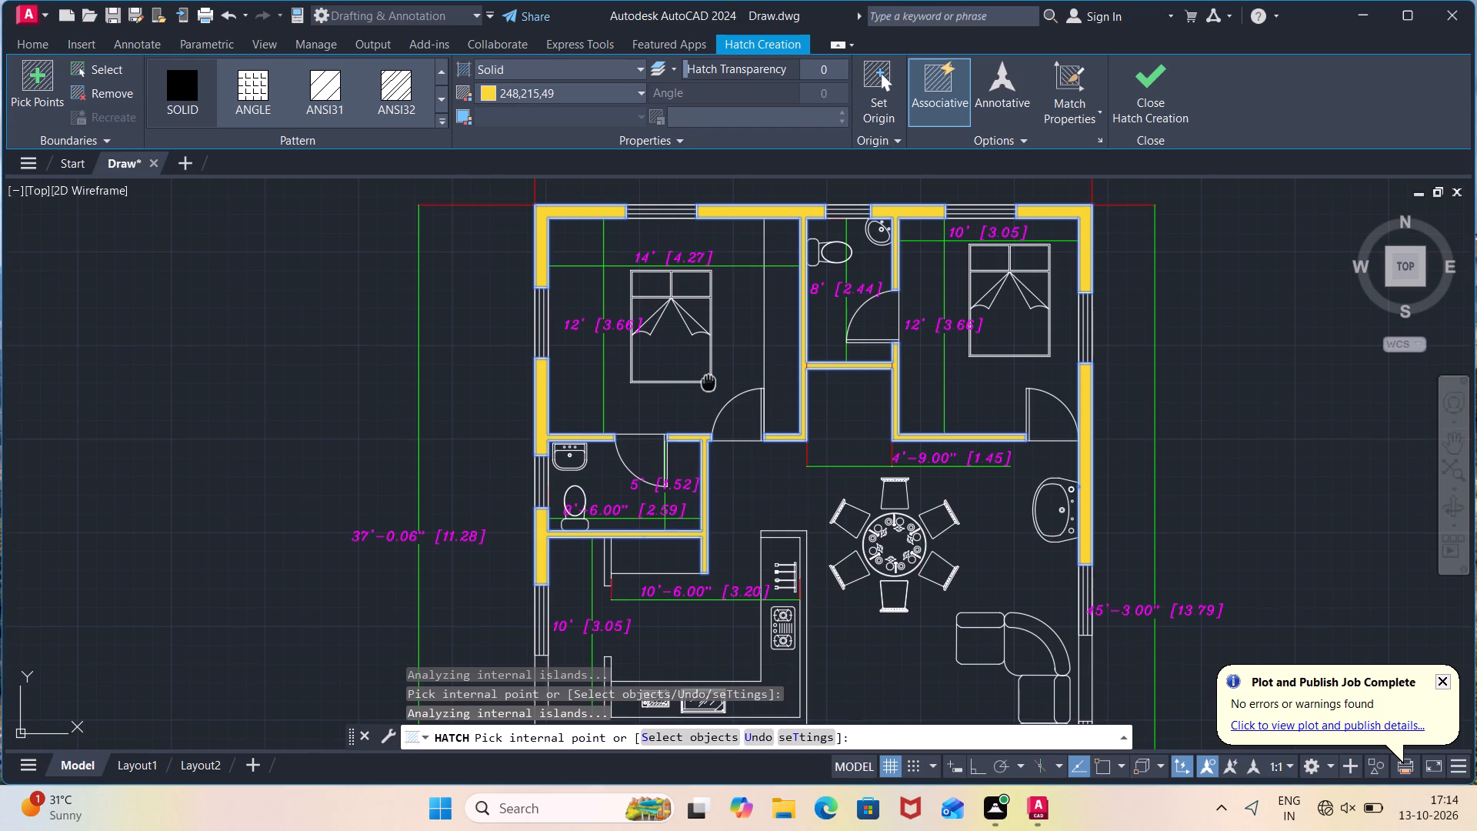
pyautogui.moveTo(705, 208); pyautogui.dragTo(709, 189, button='middle')
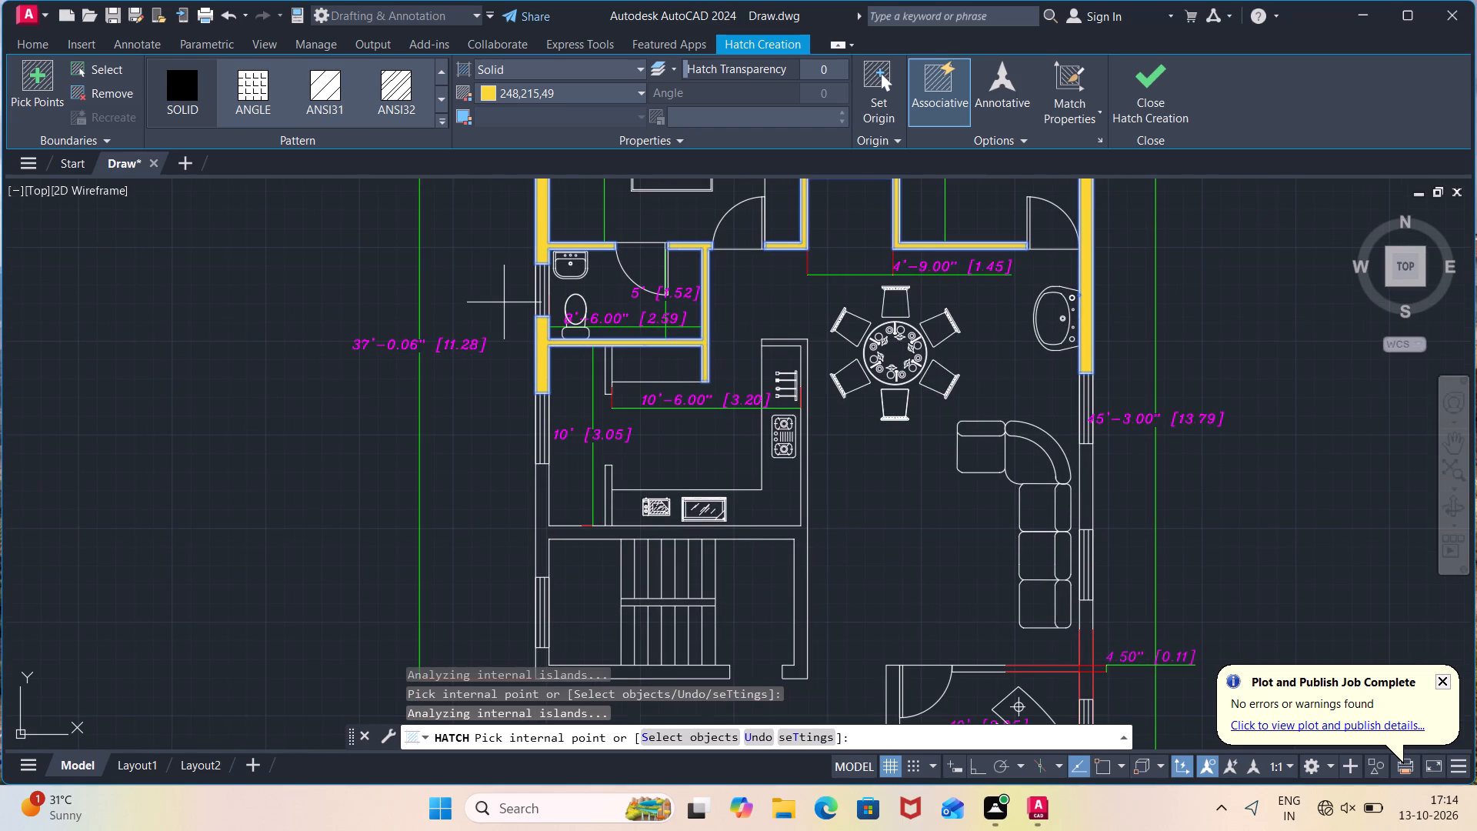
pyautogui.scroll(-2, 928, 376)
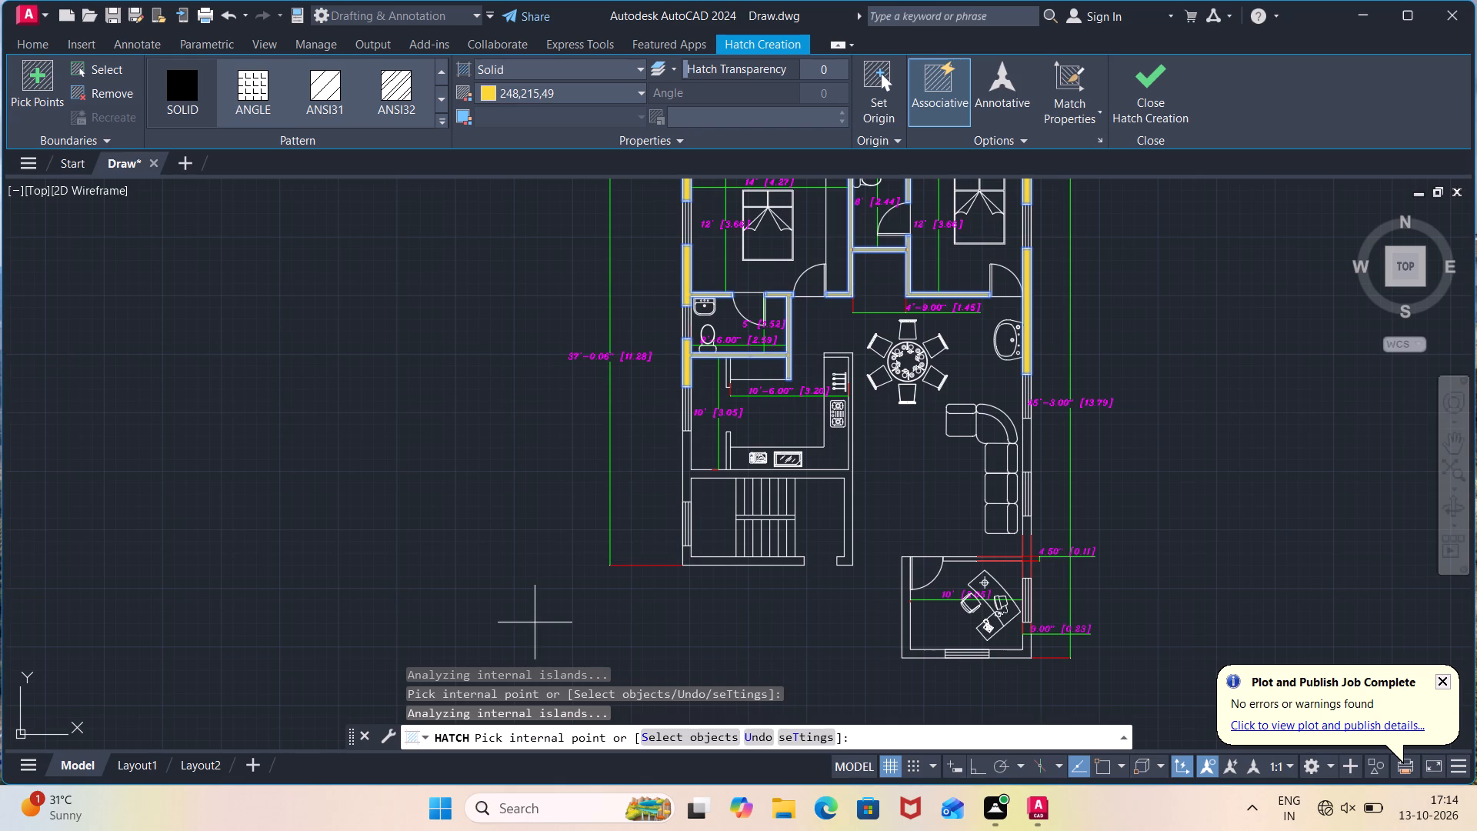
pyautogui.click(689, 466)
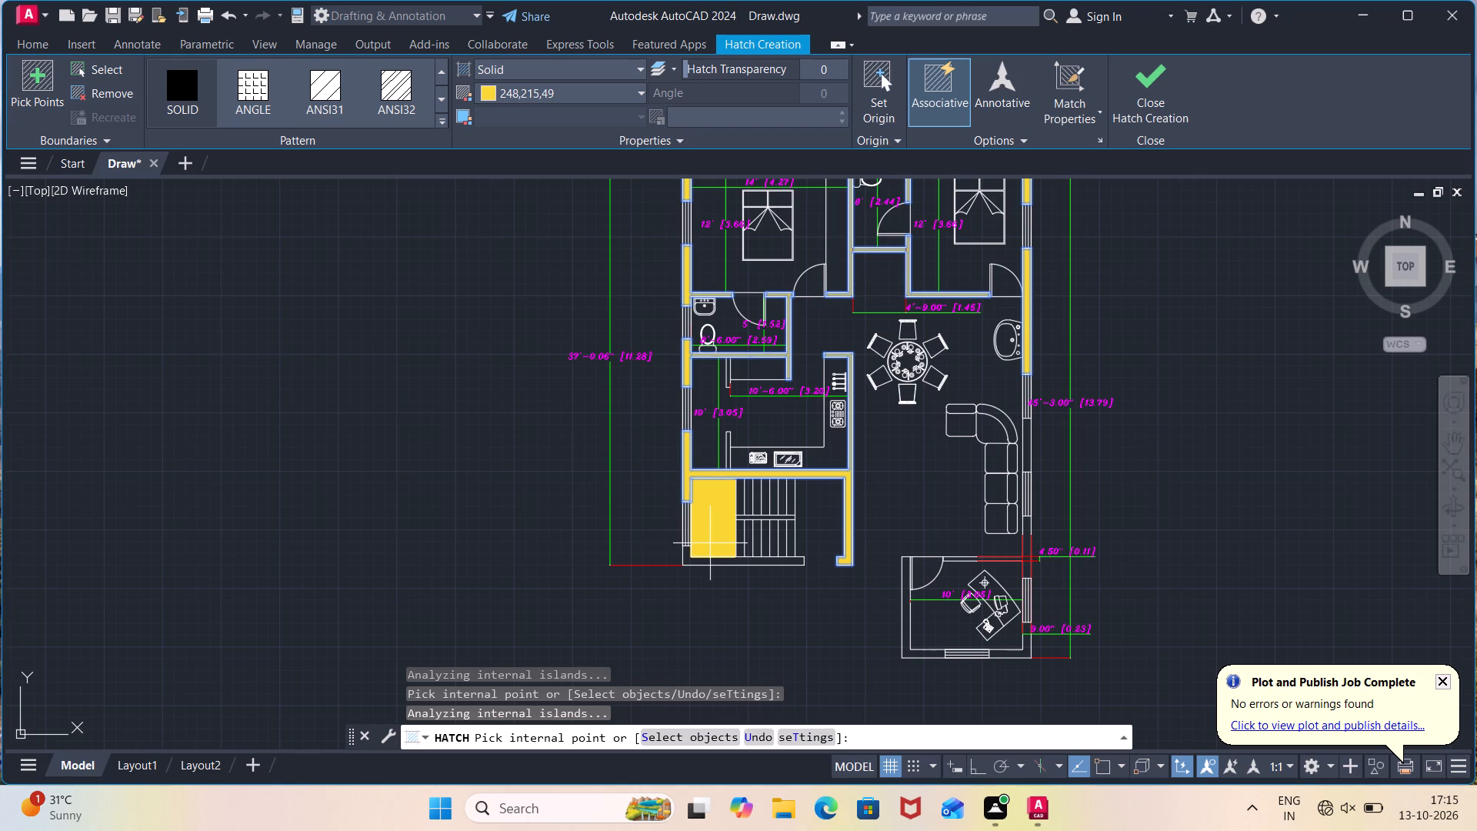
pyautogui.press('Escape')
pyautogui.press('Escape')
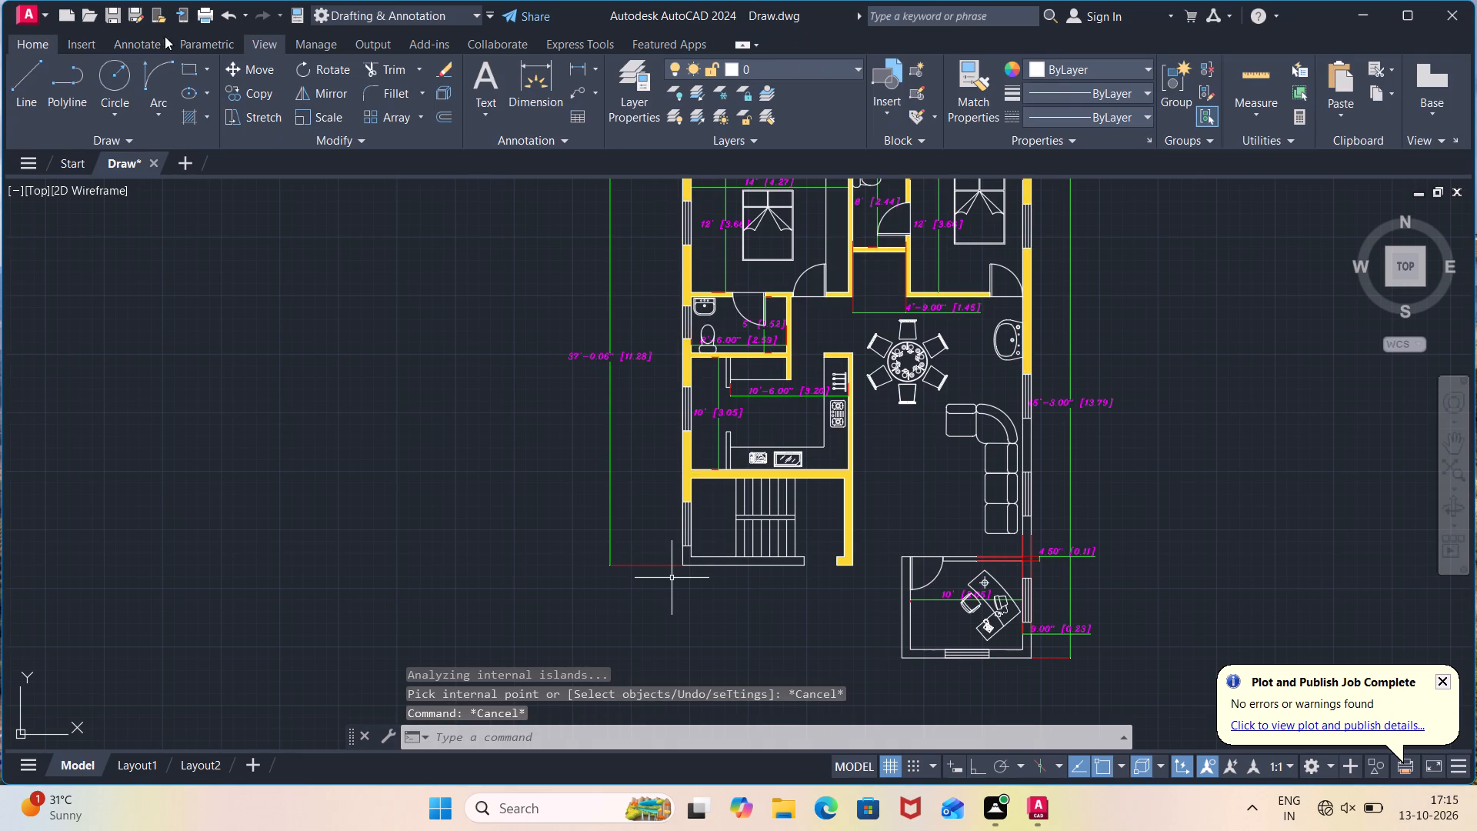
# Hatch the staircase's south wall, the living room's remaining east wall and the office room's walls in solid colour 248,215,49.
pyautogui.click(186, 114)
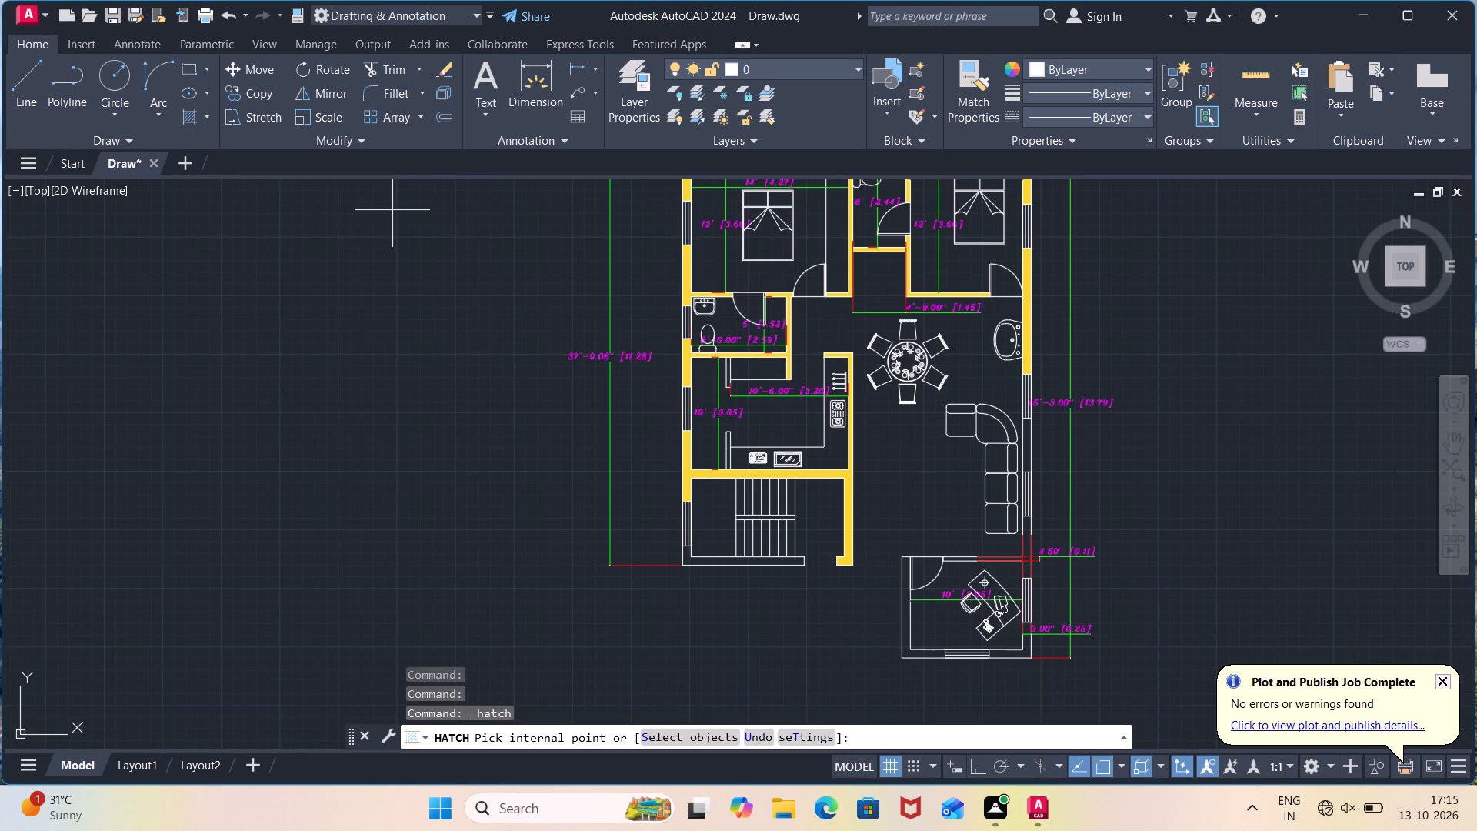
pyautogui.click(188, 115)
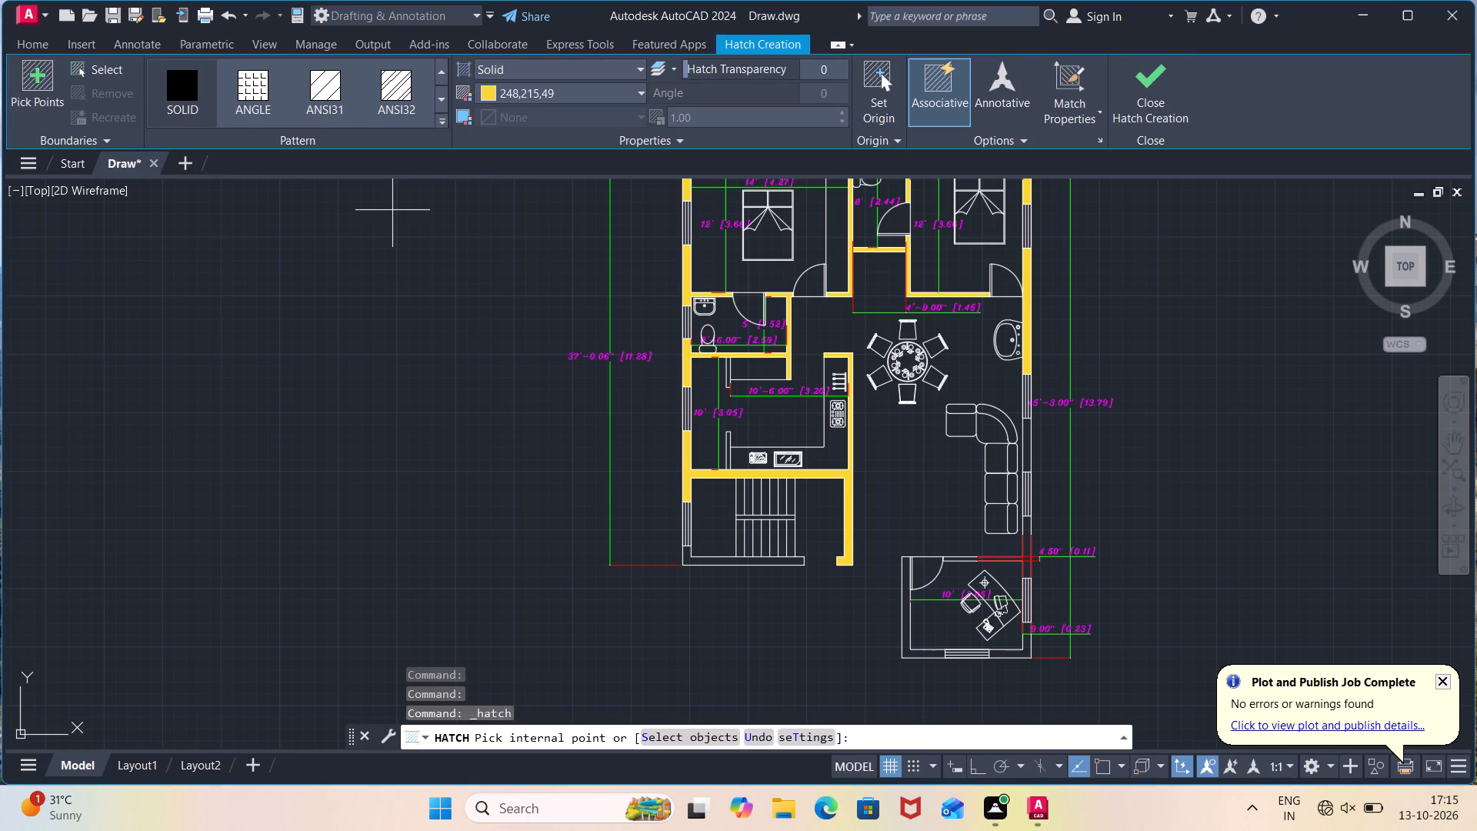
pyautogui.click(705, 560)
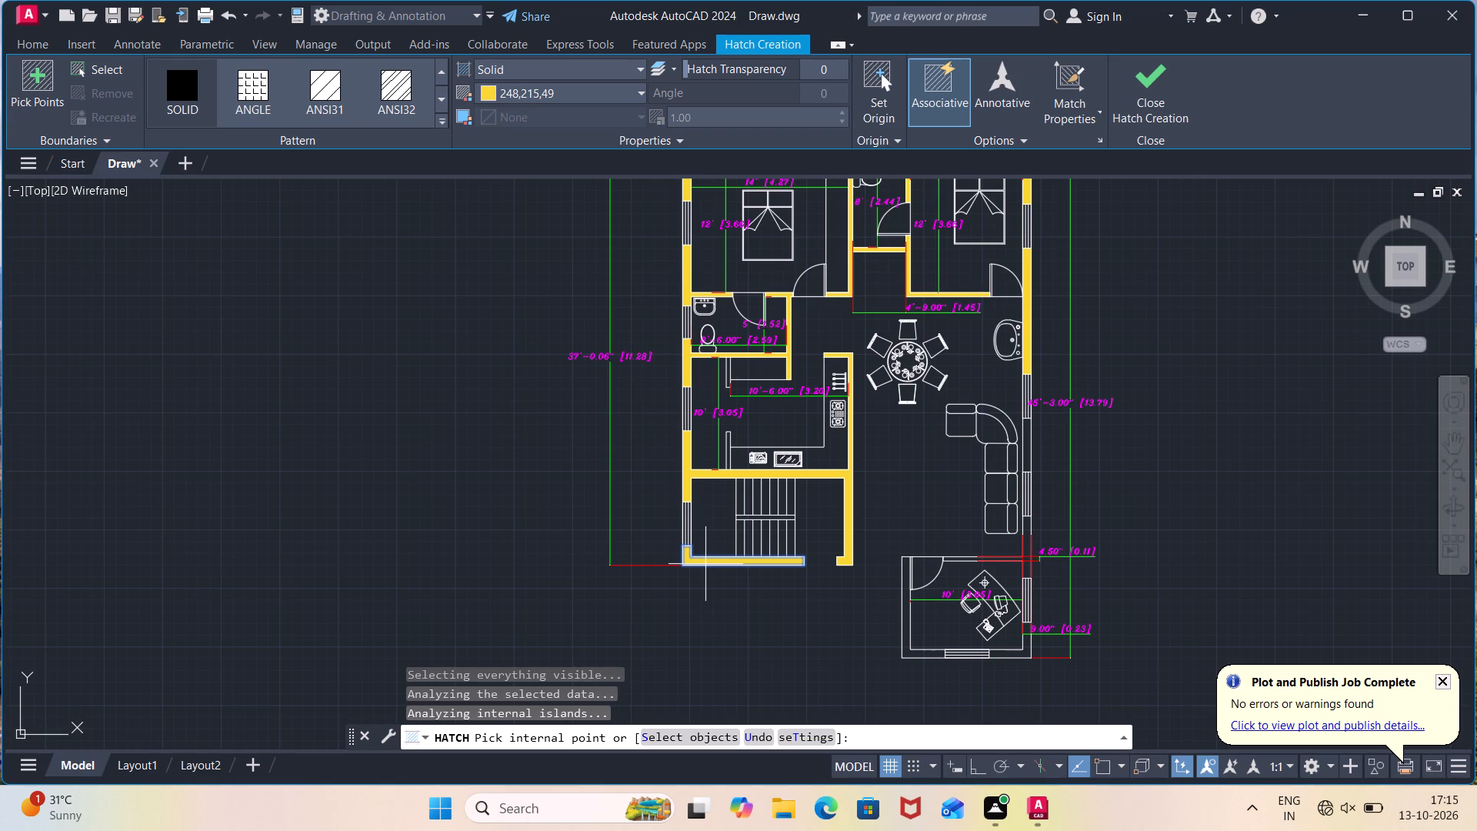
pyautogui.scroll(-2, 1021, 449)
pyautogui.scroll(3, 1052, 446)
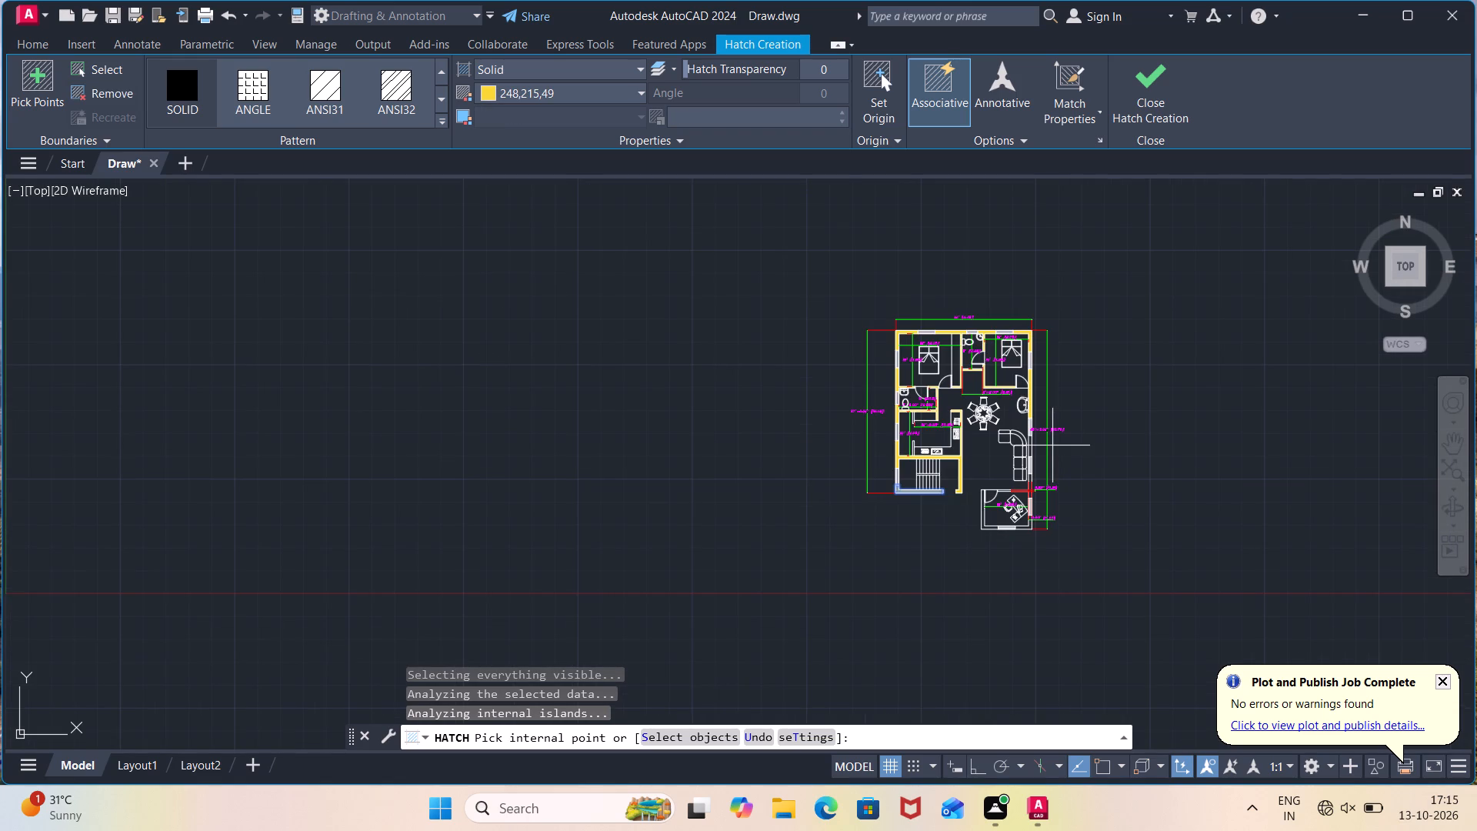
pyautogui.scroll(5, 1052, 446)
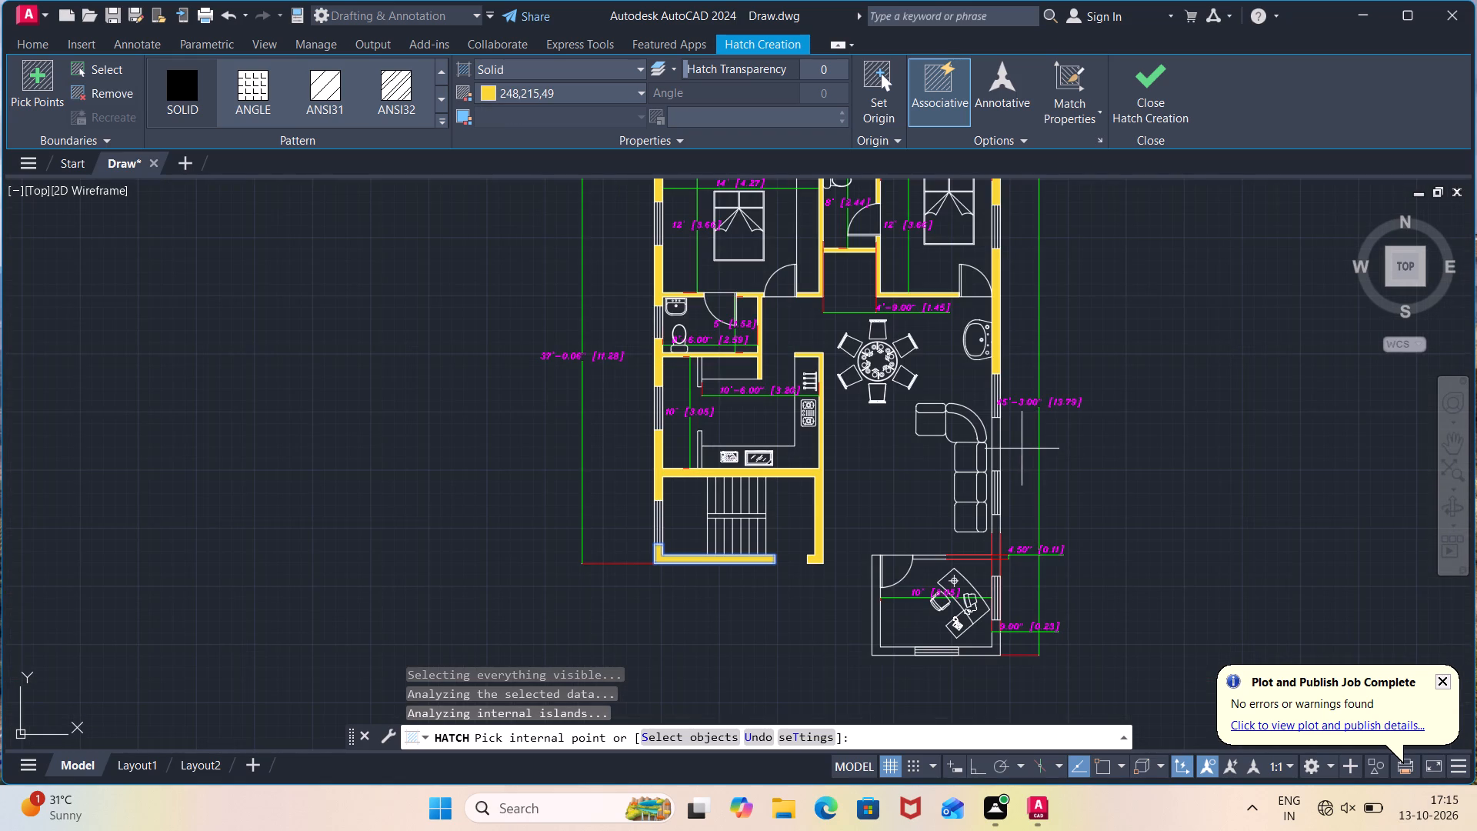
pyautogui.click(995, 449)
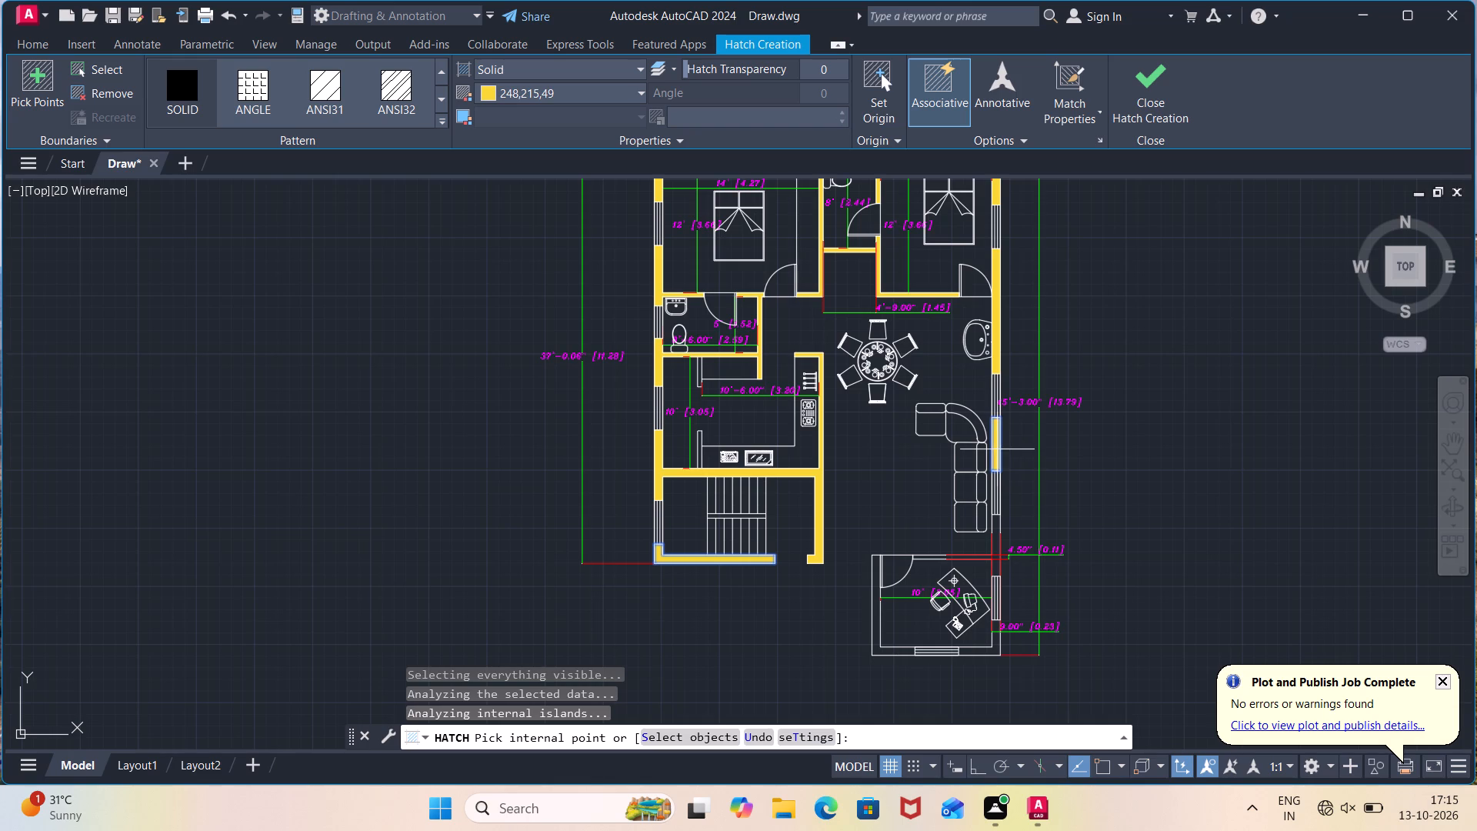
pyautogui.click(996, 546)
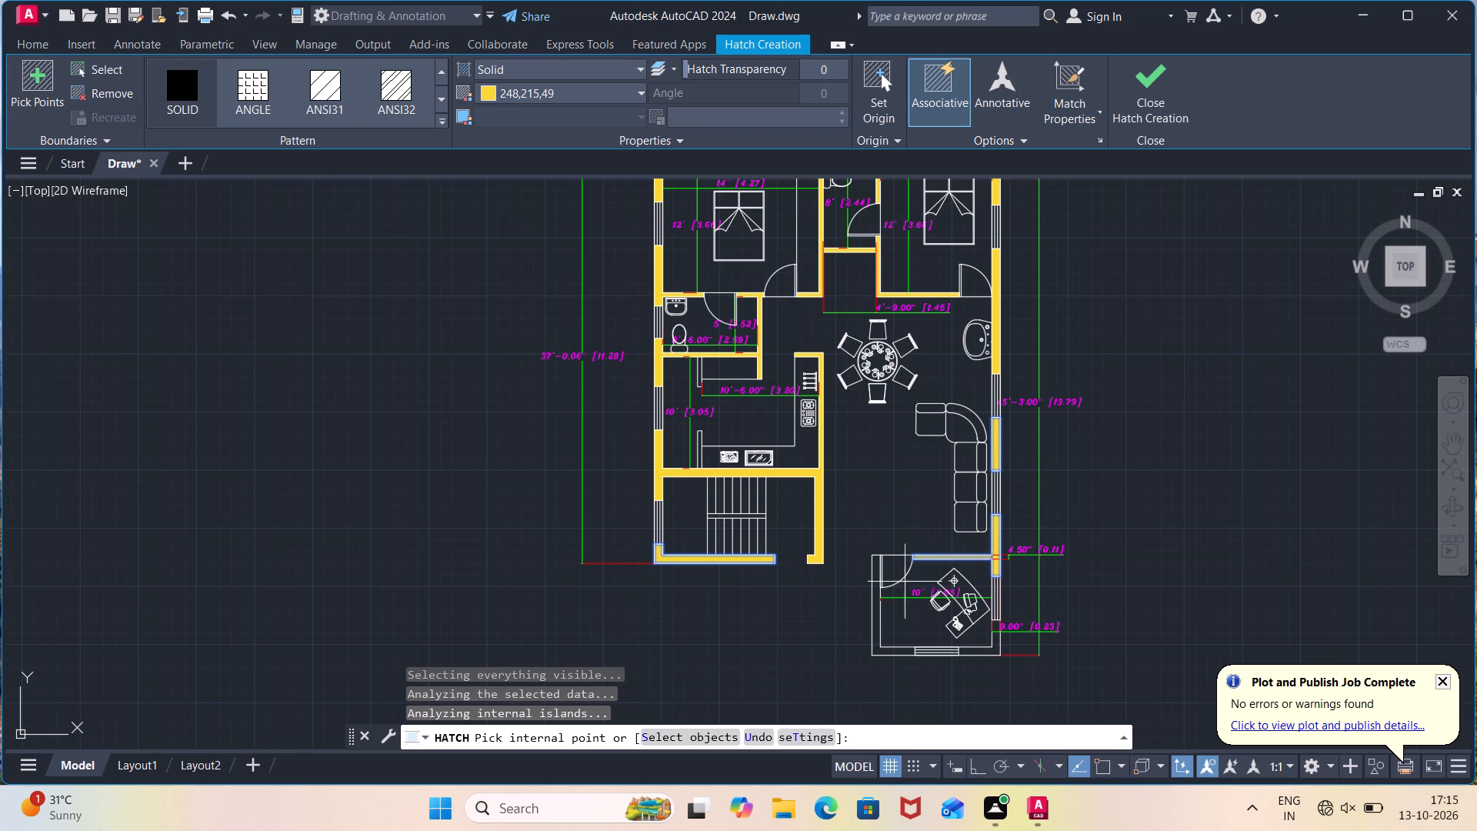
pyautogui.click(875, 599)
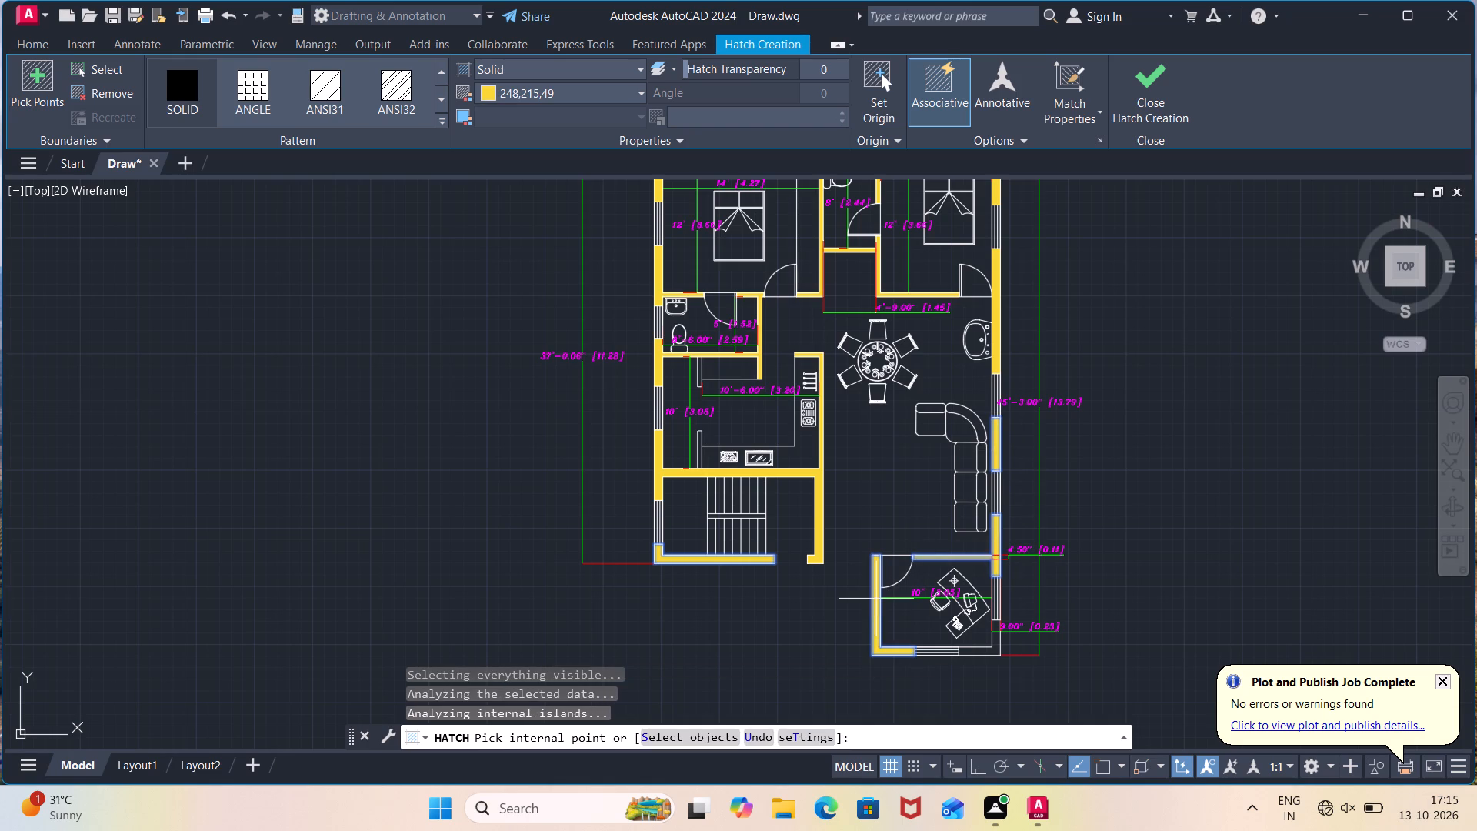
pyautogui.click(975, 649)
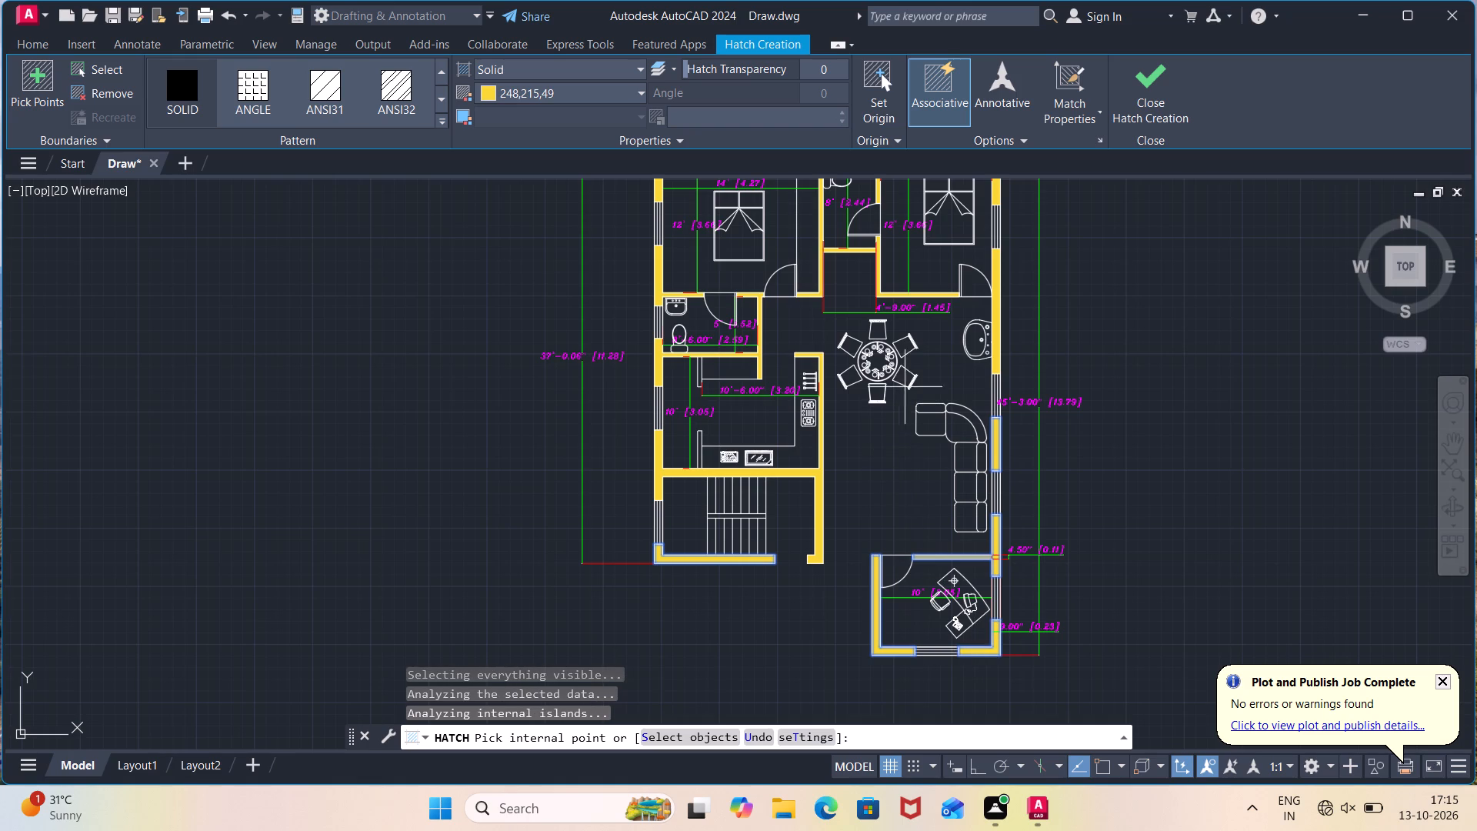
pyautogui.scroll(-1, 935, 359)
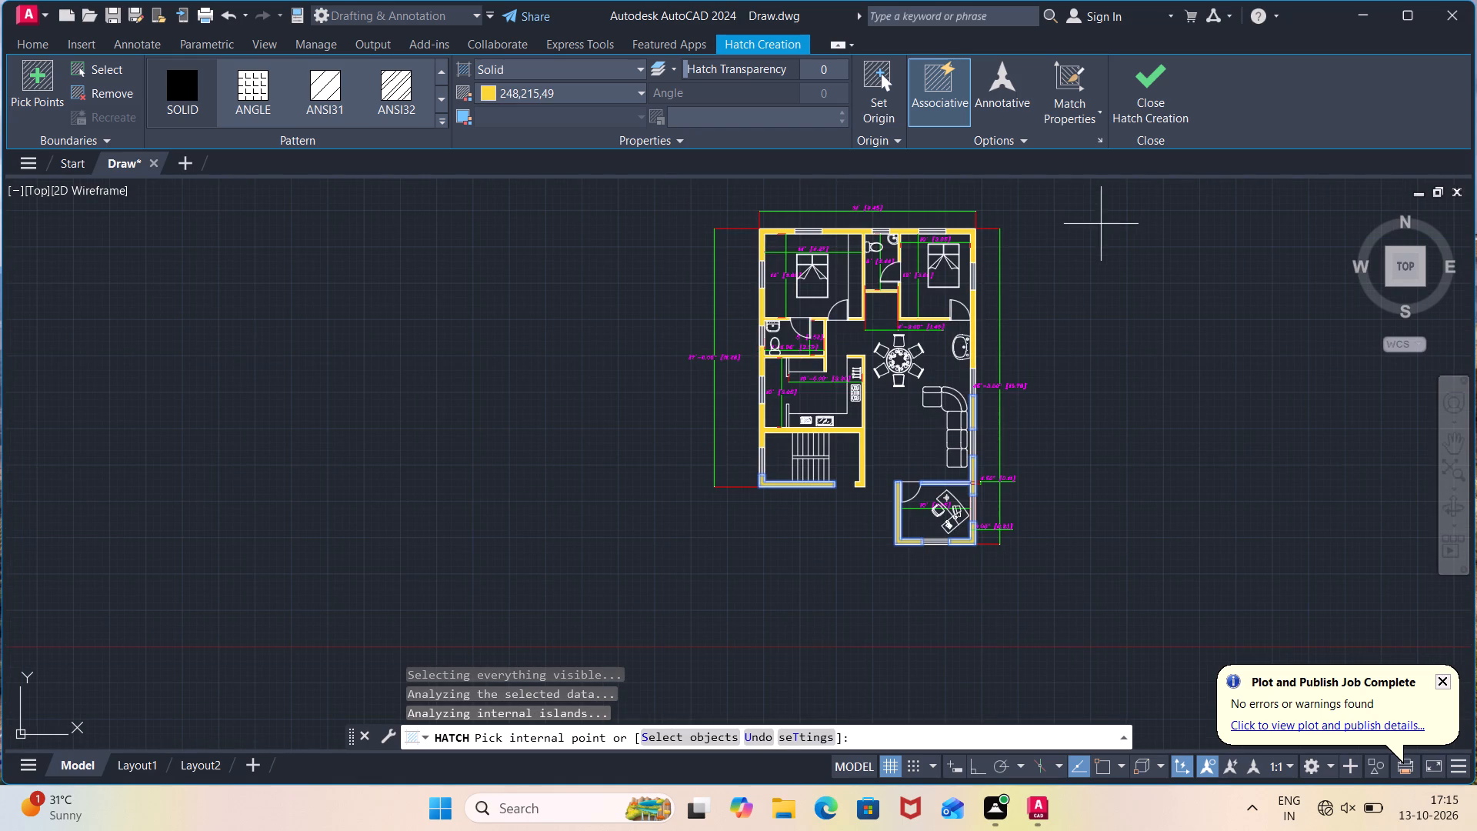
# Finish the solid yellow wall hatch and save the floor plan drawing under its existing name.
pyautogui.click(1141, 118)
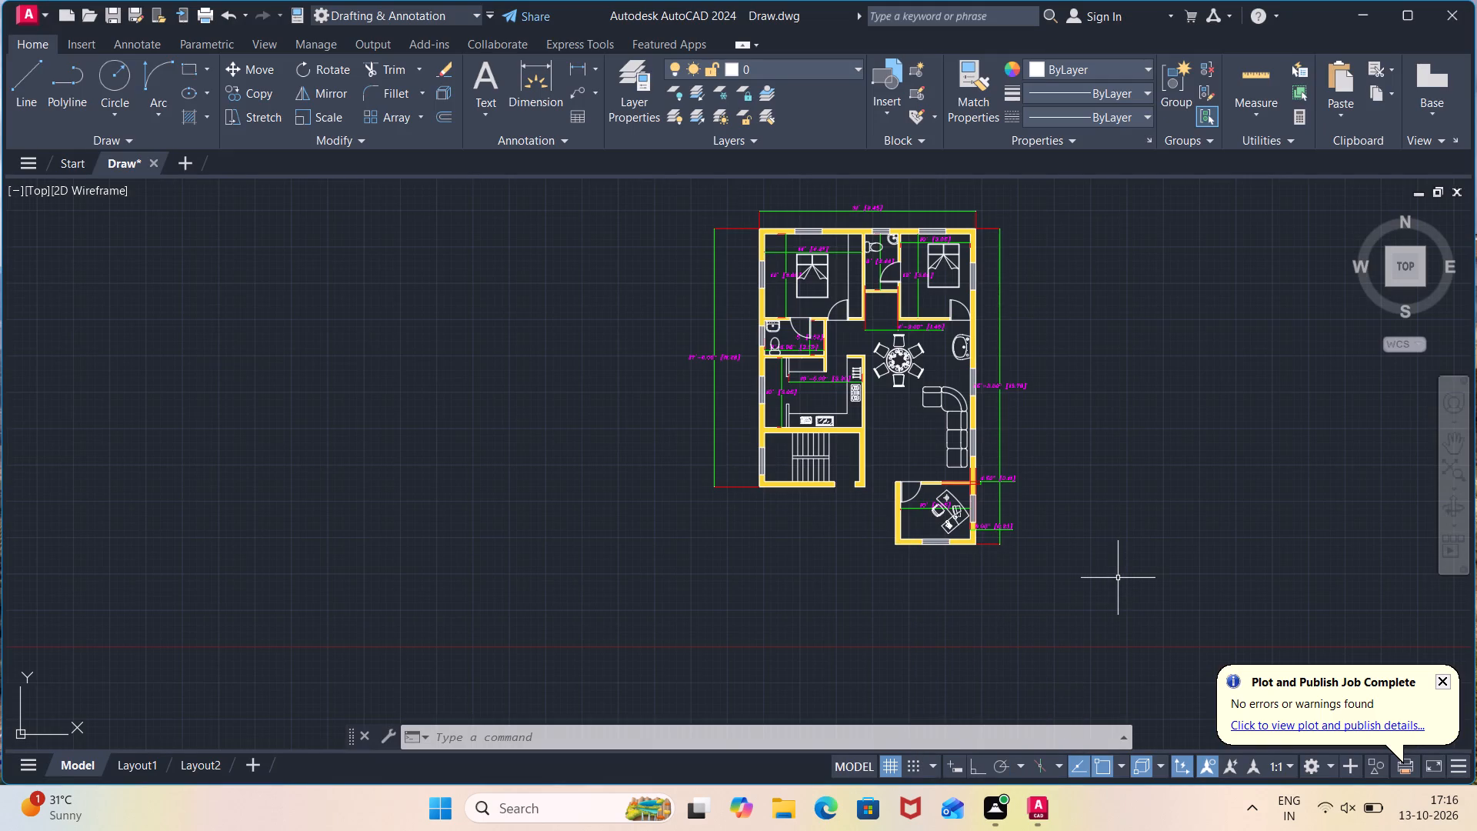
pyautogui.hotkey('ctrl', 's')
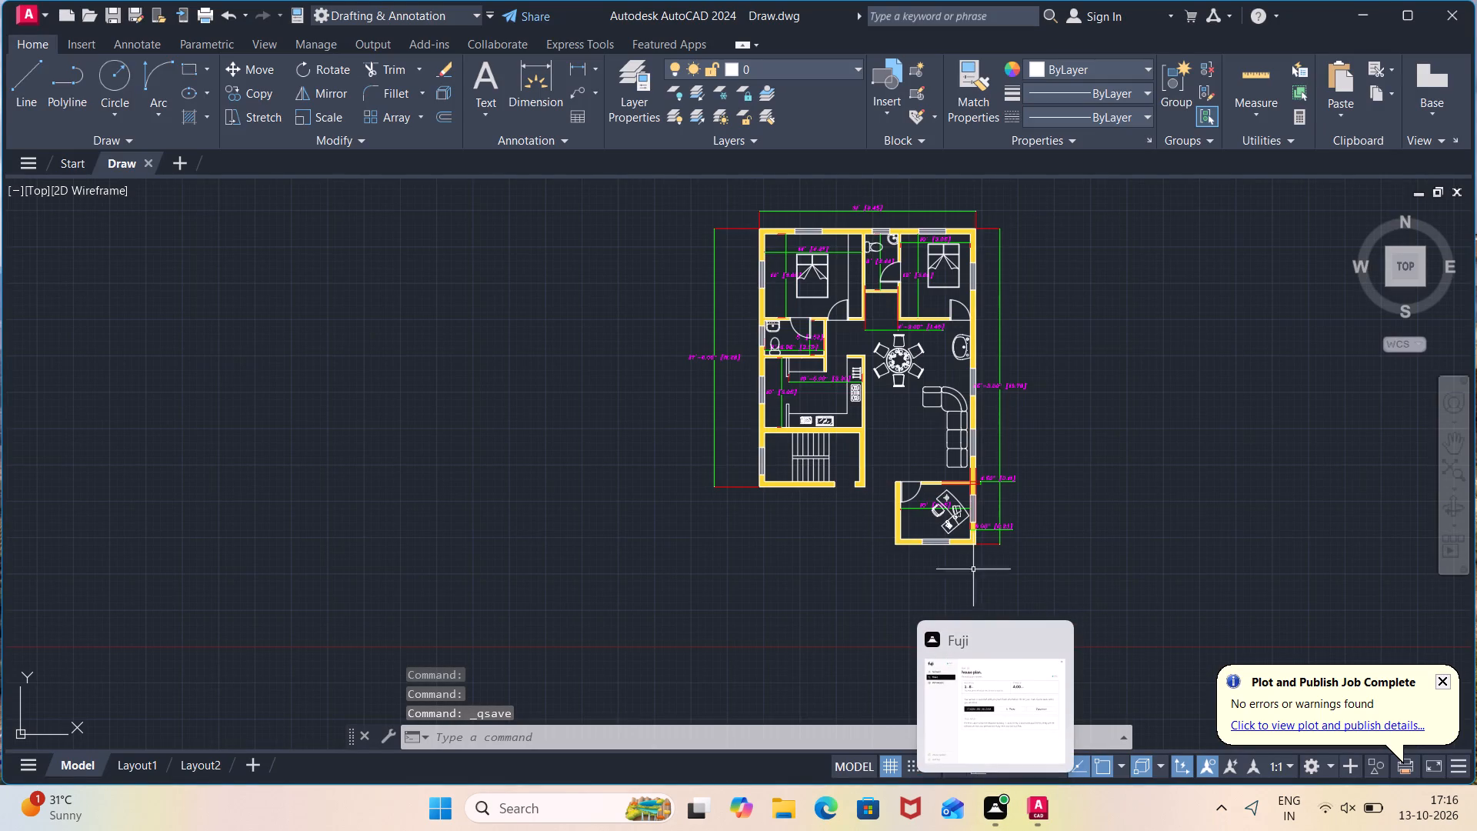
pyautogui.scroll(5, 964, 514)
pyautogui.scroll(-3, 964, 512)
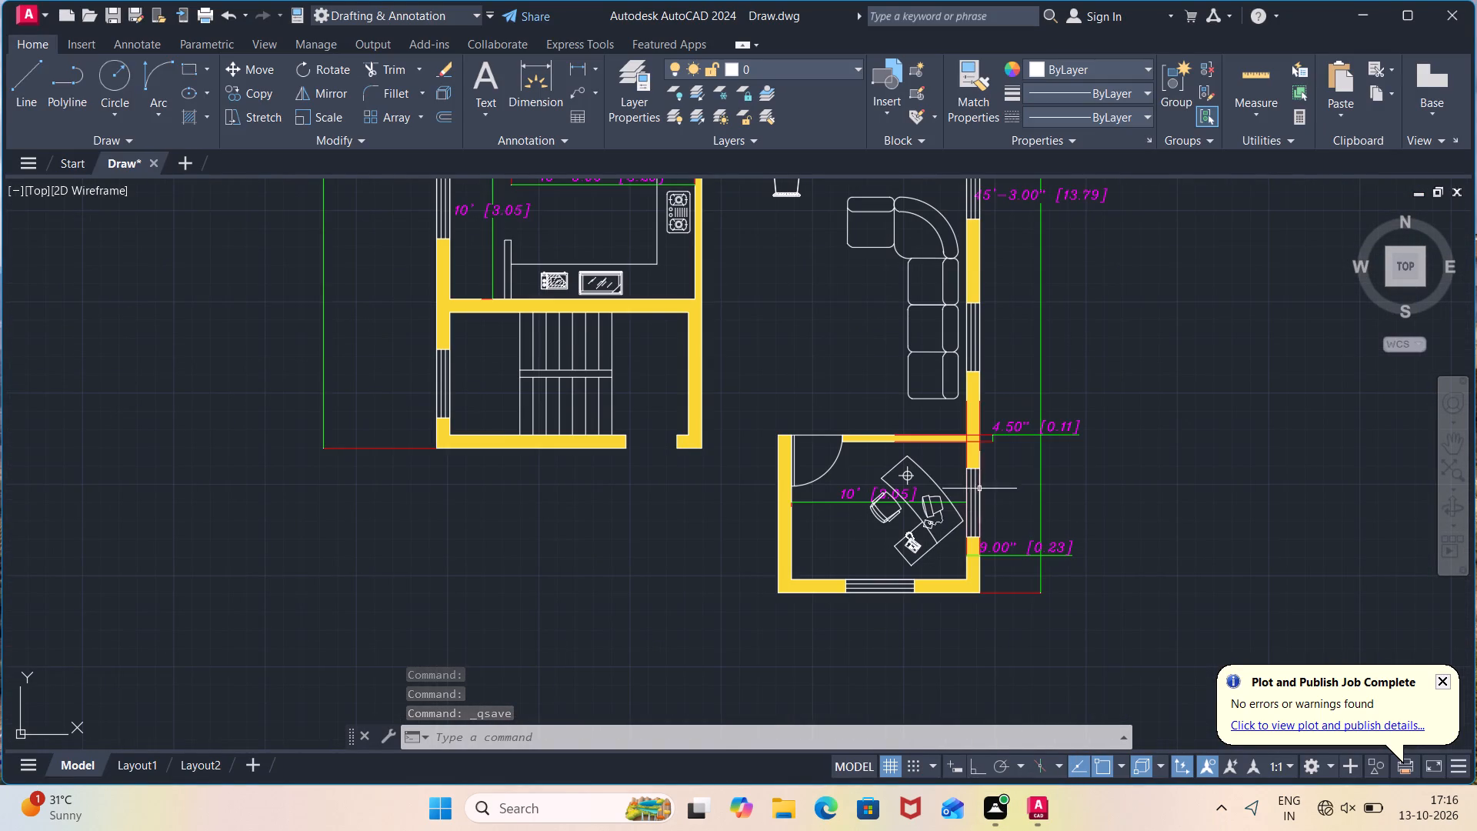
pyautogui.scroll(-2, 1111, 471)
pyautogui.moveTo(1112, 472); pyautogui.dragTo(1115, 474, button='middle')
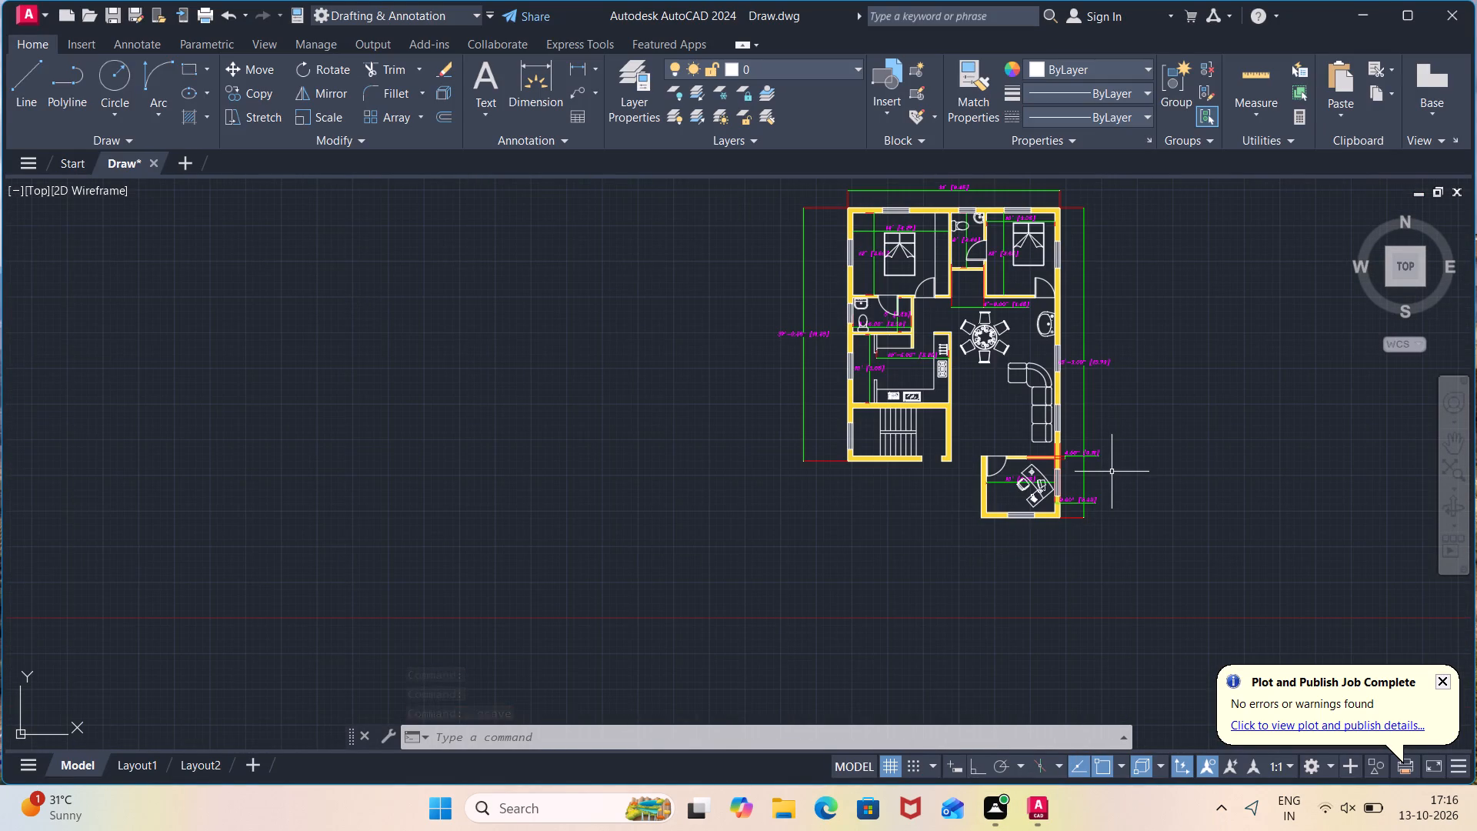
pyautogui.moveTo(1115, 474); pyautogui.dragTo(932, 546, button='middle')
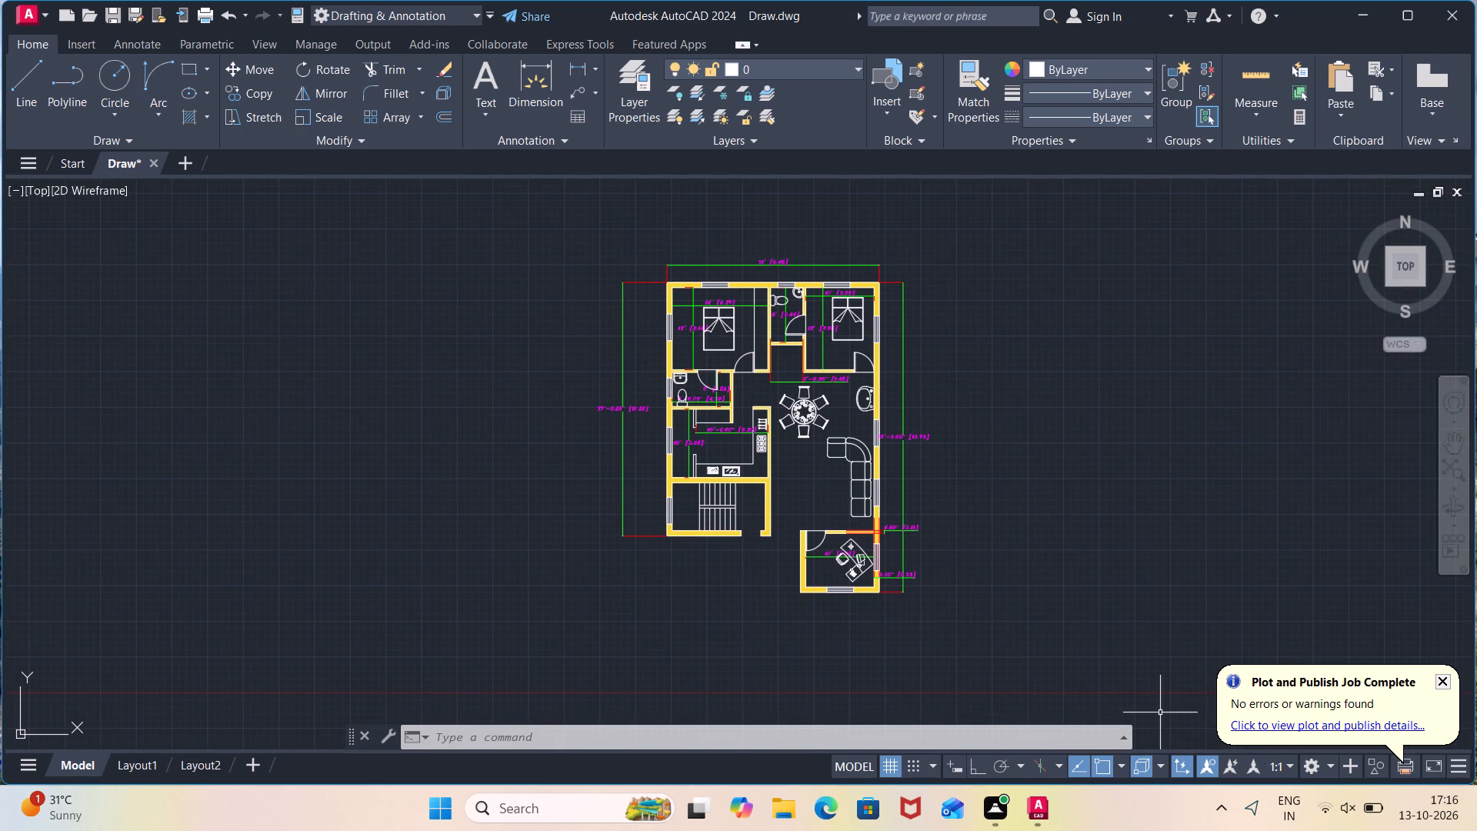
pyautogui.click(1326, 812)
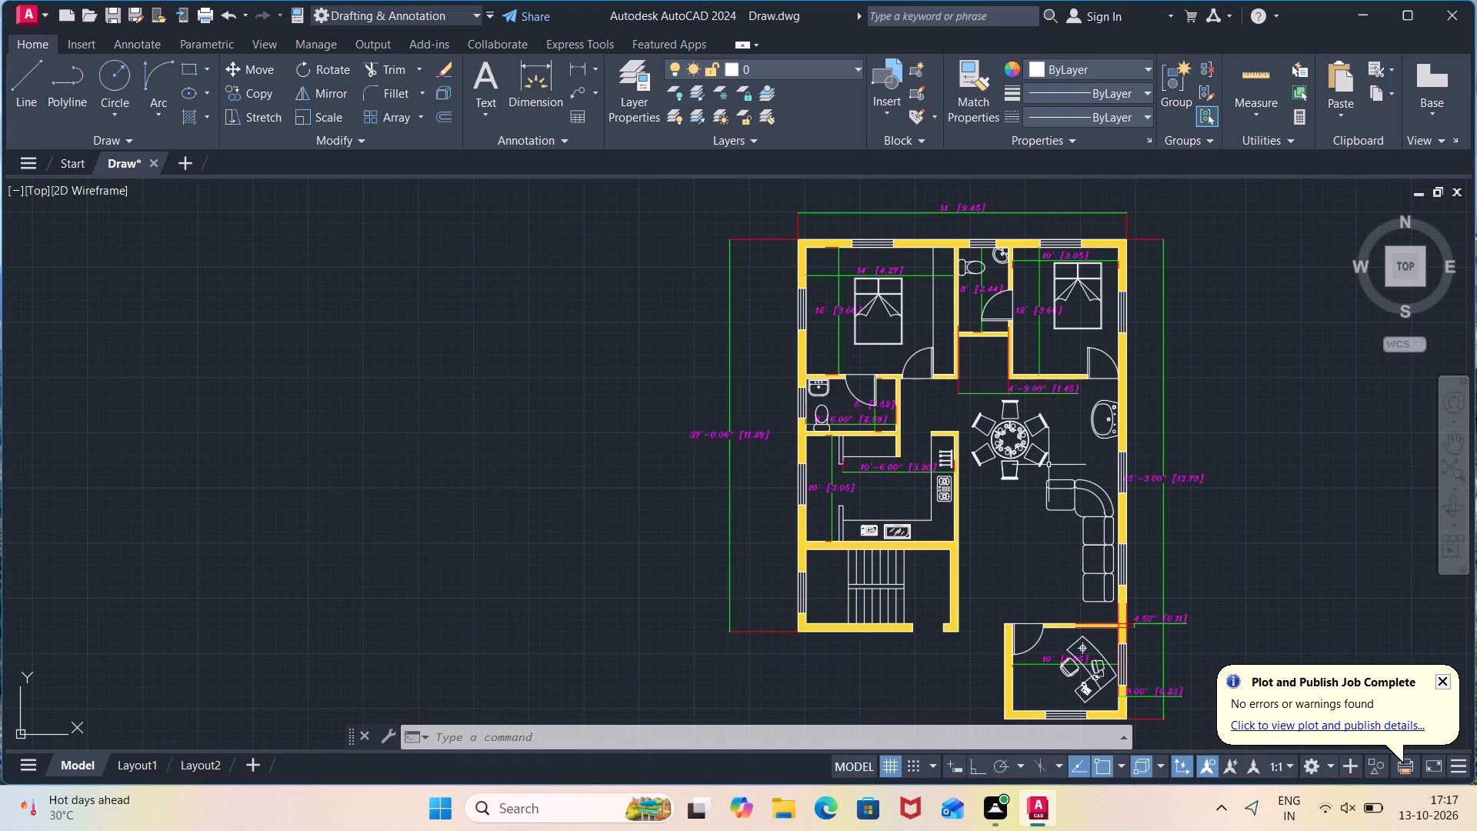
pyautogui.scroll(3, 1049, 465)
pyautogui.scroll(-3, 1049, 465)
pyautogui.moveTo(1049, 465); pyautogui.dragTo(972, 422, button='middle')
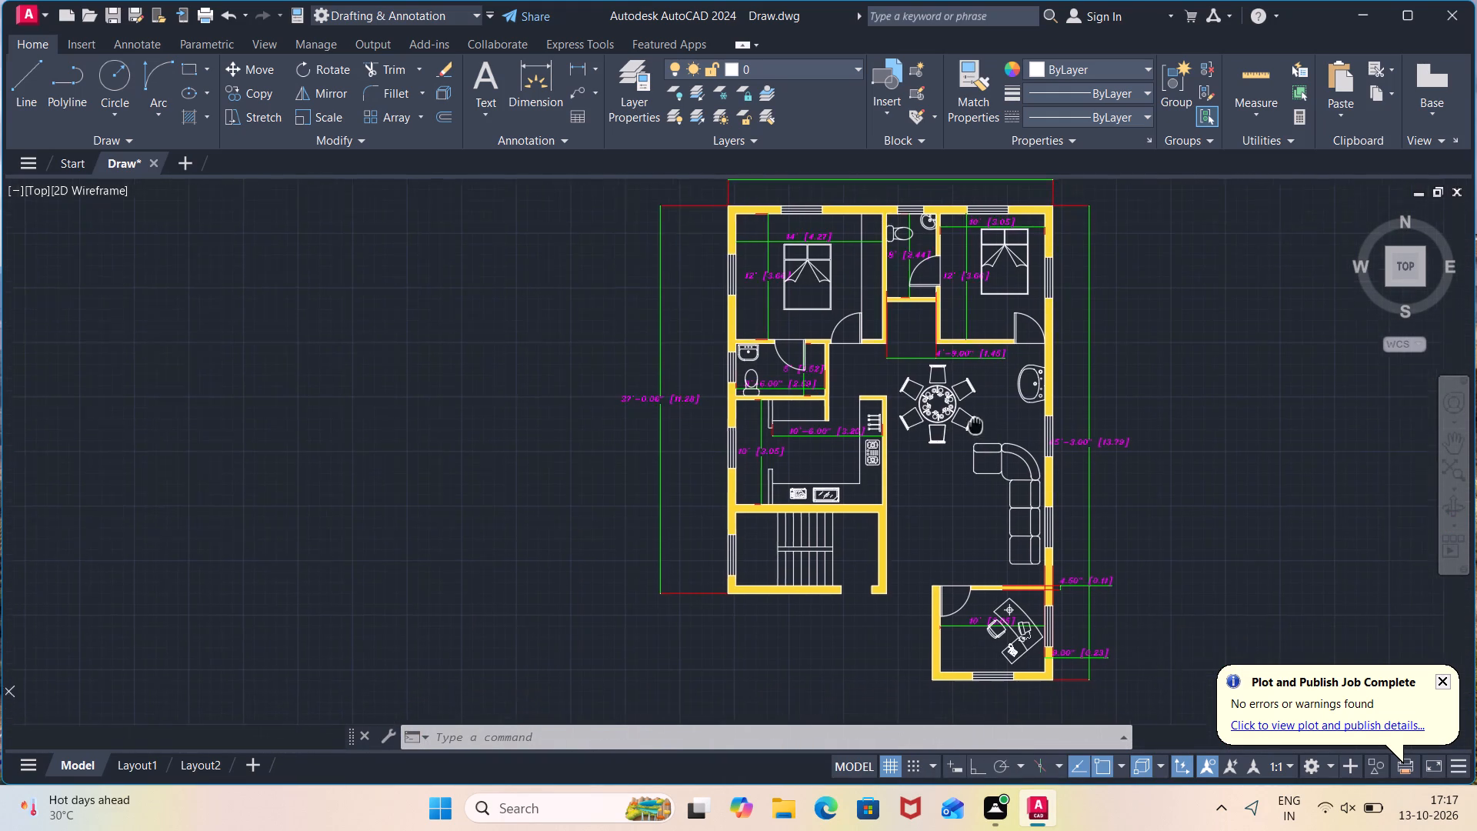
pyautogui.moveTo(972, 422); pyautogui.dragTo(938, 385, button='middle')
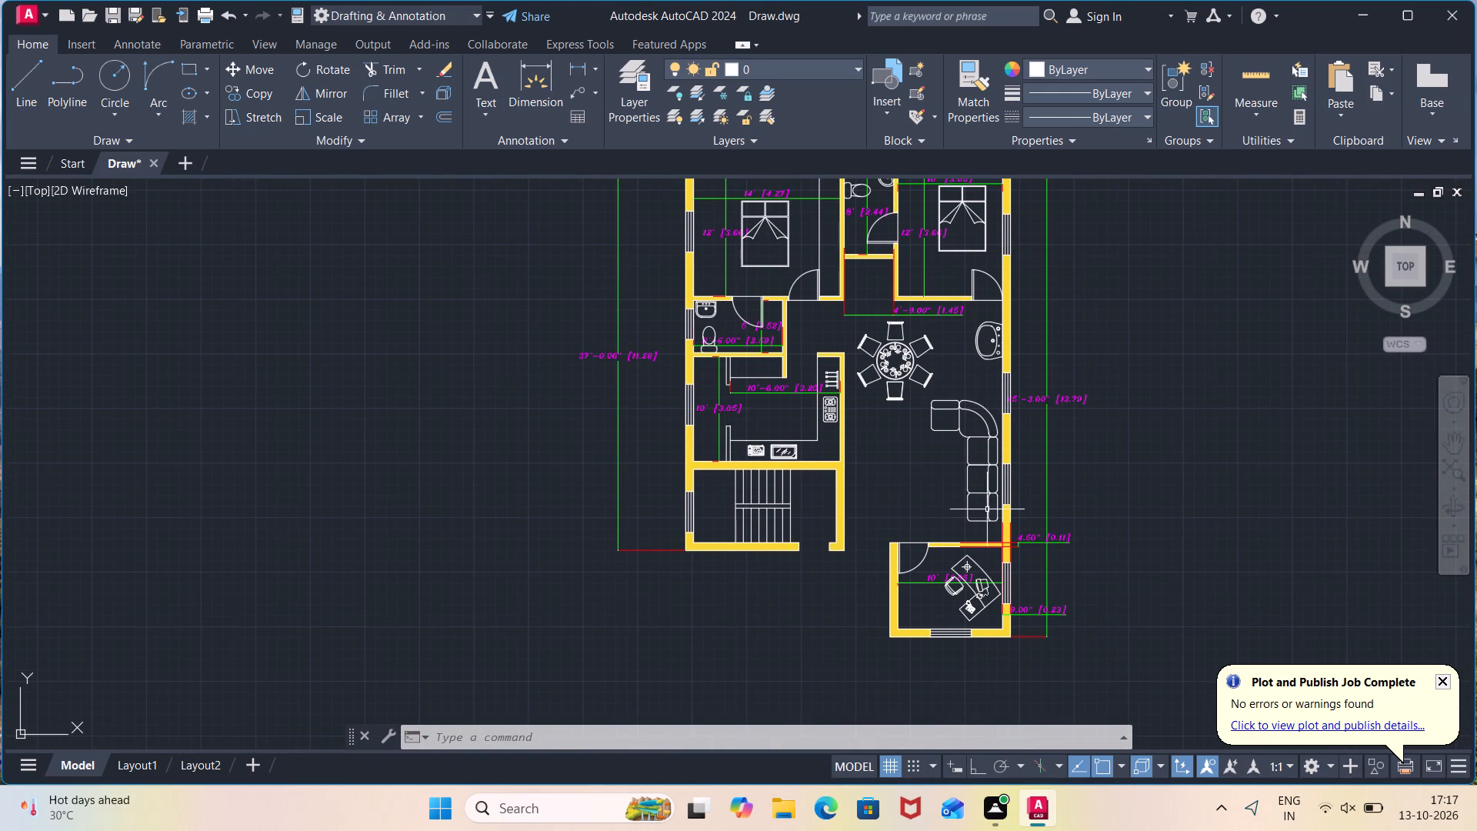